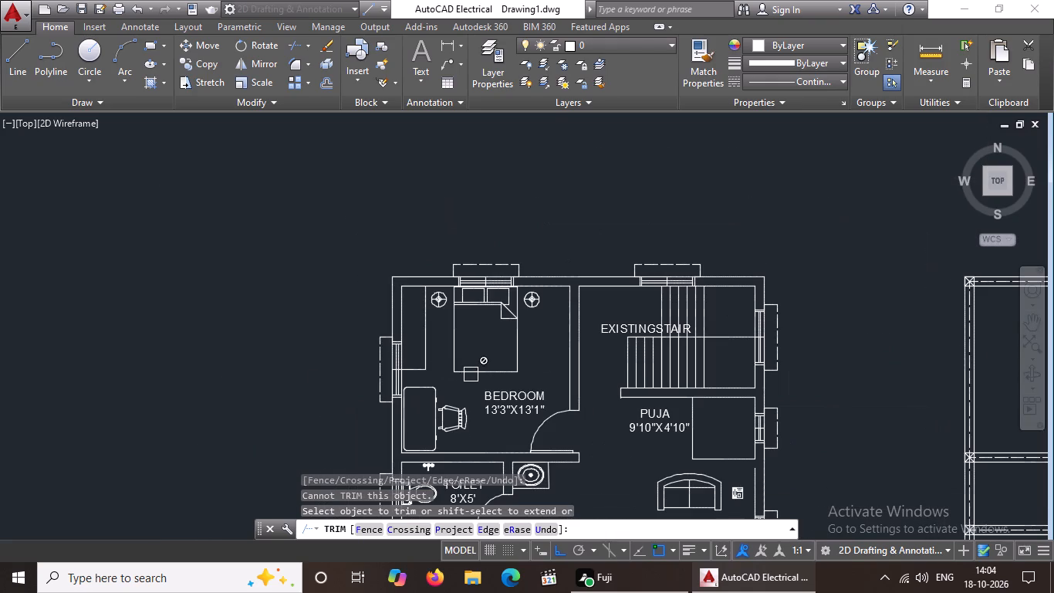
Examine the furnished floor plan from the bedroom and stair down to the verandah, and end the Trim command.
{"action": "middle_click_drag", "start_coordinate": [467, 388], "coordinate": [456, 351]}
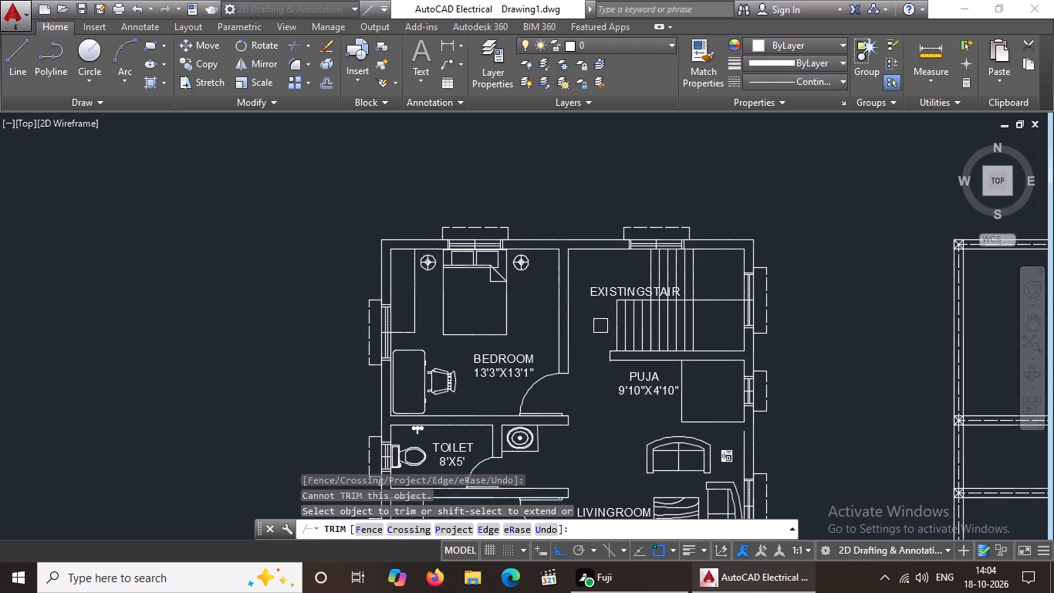
{"action": "scroll", "coordinate": [600, 327], "scroll_direction": "down", "scroll_amount": 1}
{"action": "middle_click_drag", "start_coordinate": [599, 328], "coordinate": [602, 226]}
{"action": "scroll", "coordinate": [618, 259], "scroll_direction": "down", "scroll_amount": 1}
{"action": "scroll", "coordinate": [601, 370], "scroll_direction": "up", "scroll_amount": 2}
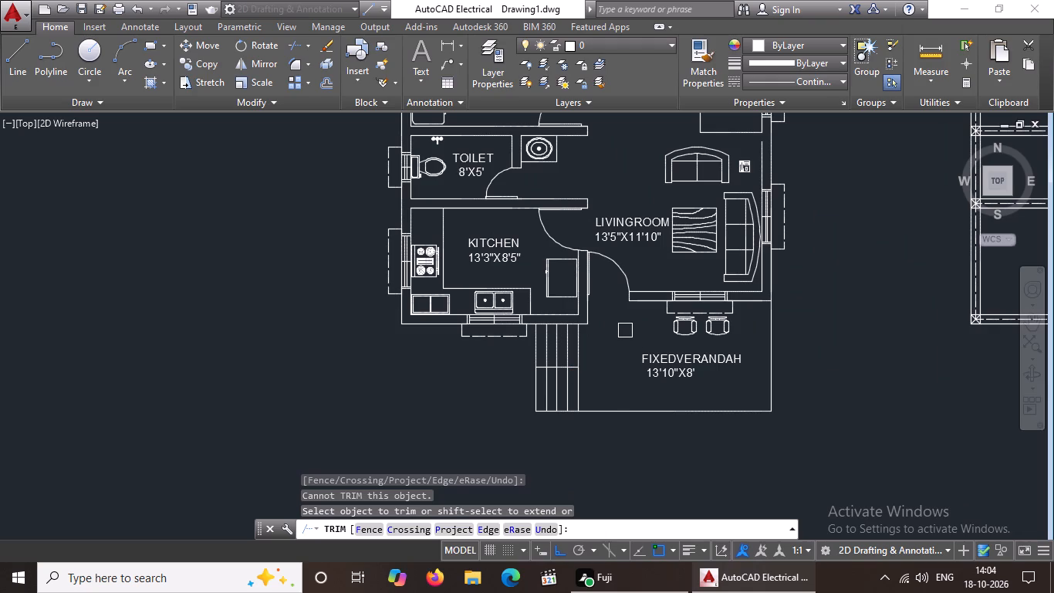
{"action": "middle_click_drag", "start_coordinate": [625, 330], "coordinate": [602, 356]}
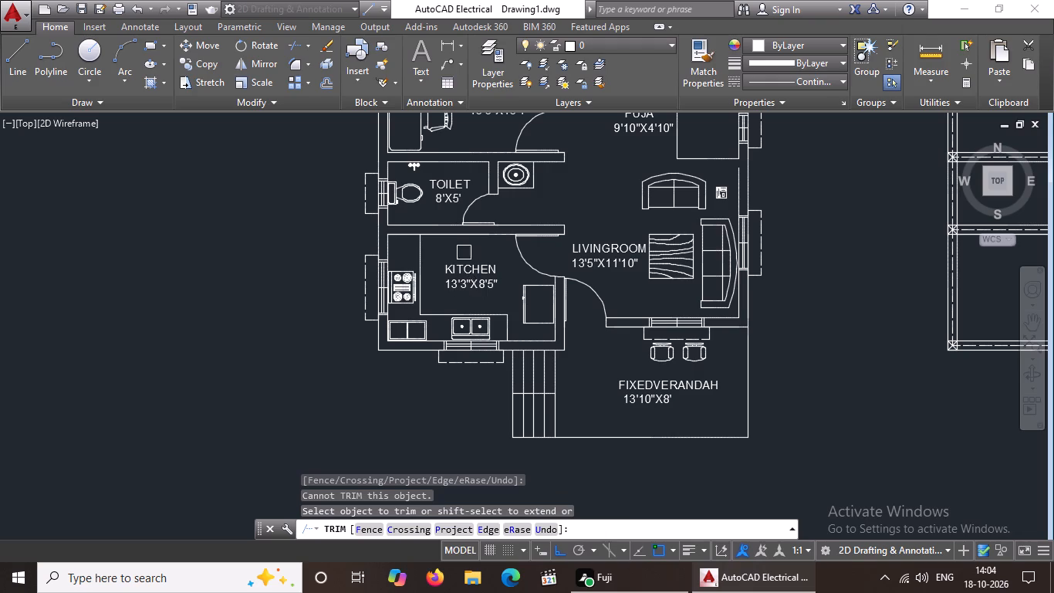
{"action": "middle_click_drag", "start_coordinate": [461, 265], "coordinate": [434, 385]}
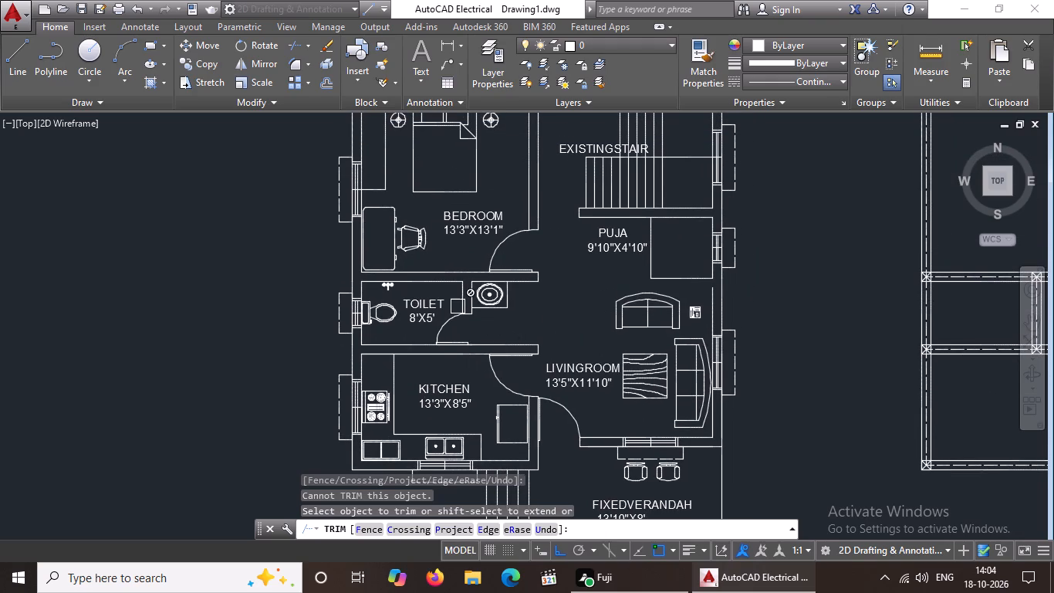
{"action": "middle_click_drag", "start_coordinate": [476, 252], "coordinate": [441, 303]}
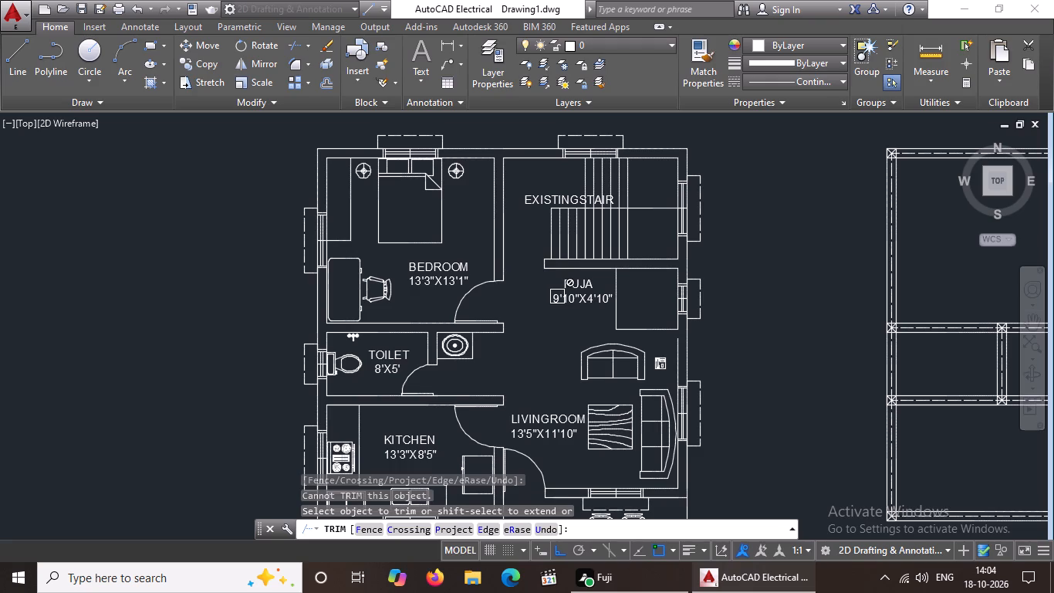
{"action": "scroll", "coordinate": [611, 293], "scroll_direction": "down", "scroll_amount": 1}
{"action": "middle_click_drag", "start_coordinate": [593, 335], "coordinate": [593, 256]}
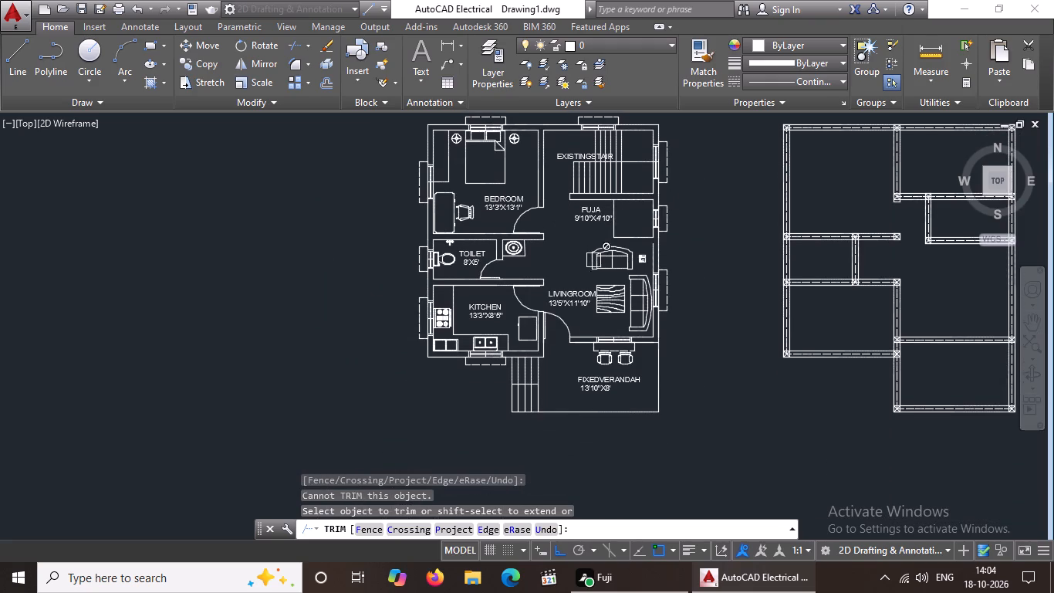
{"action": "scroll", "coordinate": [640, 404], "scroll_direction": "up", "scroll_amount": 2}
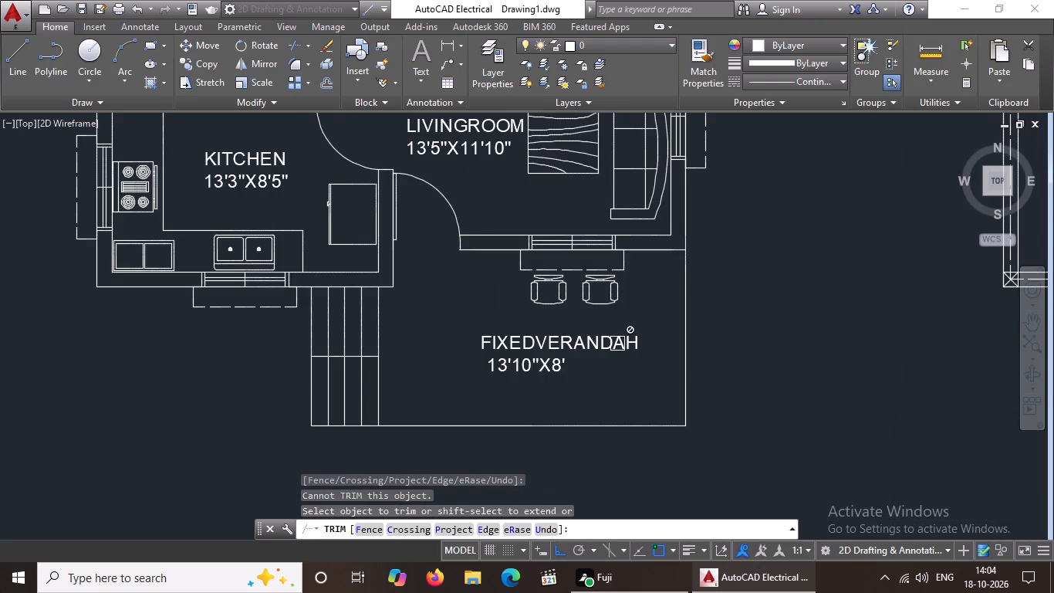
{"action": "key", "text": "Escape"}
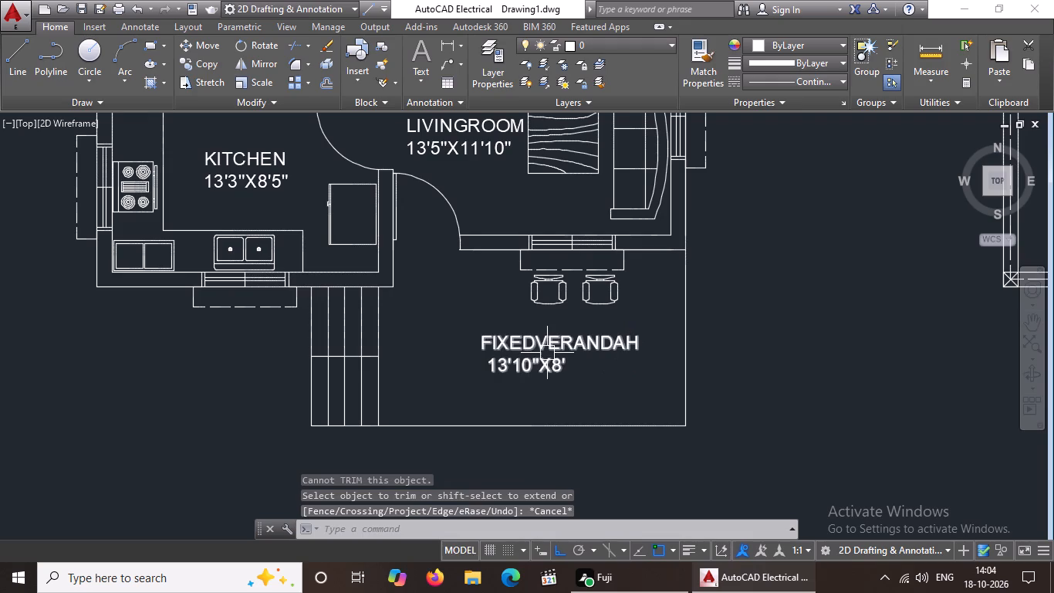
Copy the FIXEDVERANDAH label to just below the verandah's bottom edge near the entrance steps, with Ortho off.
{"action": "scroll", "coordinate": [549, 353], "scroll_direction": "down", "scroll_amount": 2}
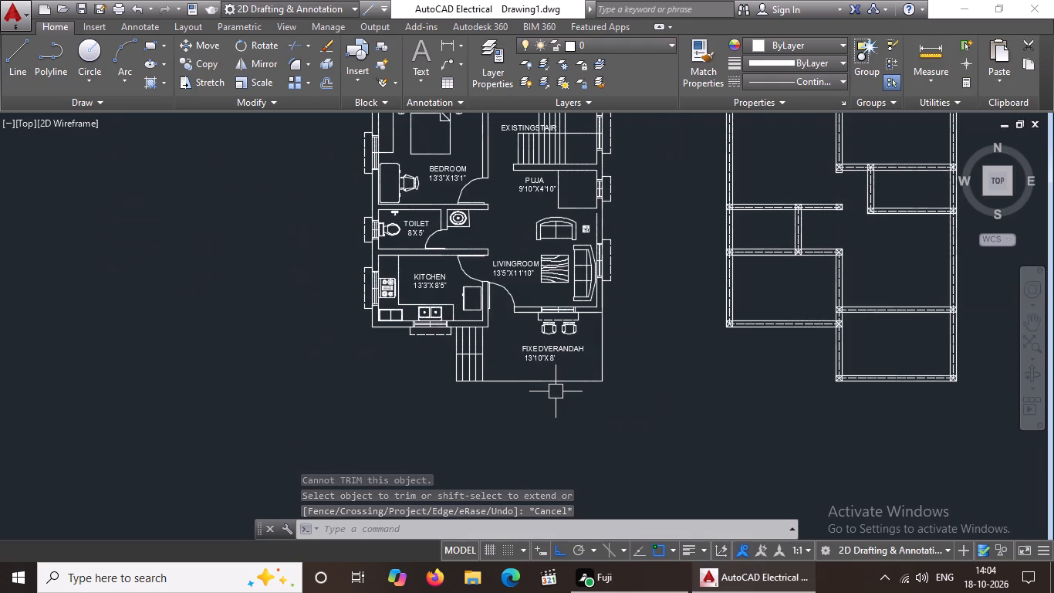
{"action": "left_click", "coordinate": [563, 347]}
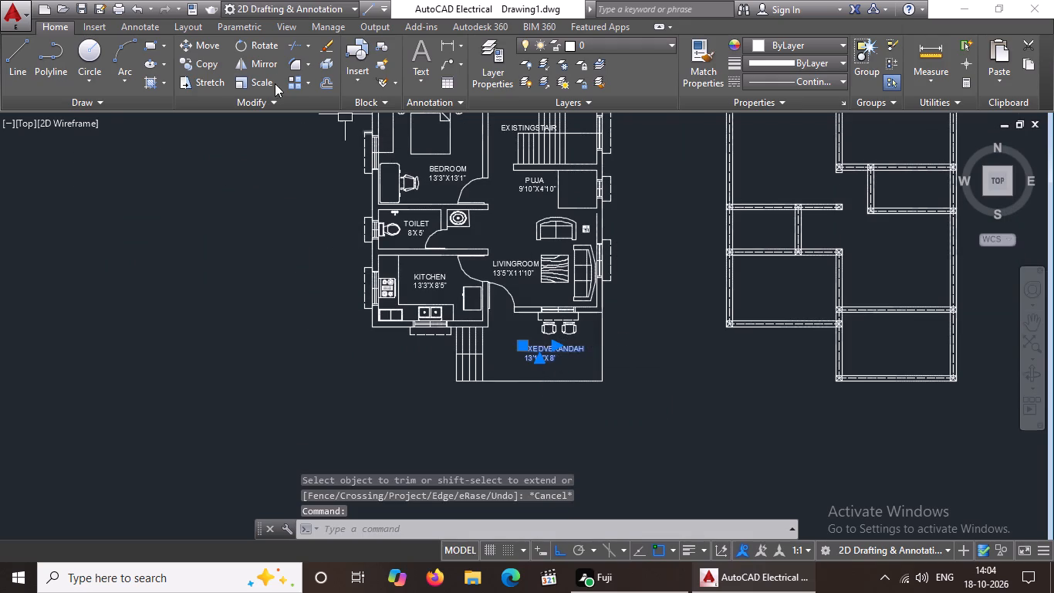
{"action": "left_click", "coordinate": [195, 62]}
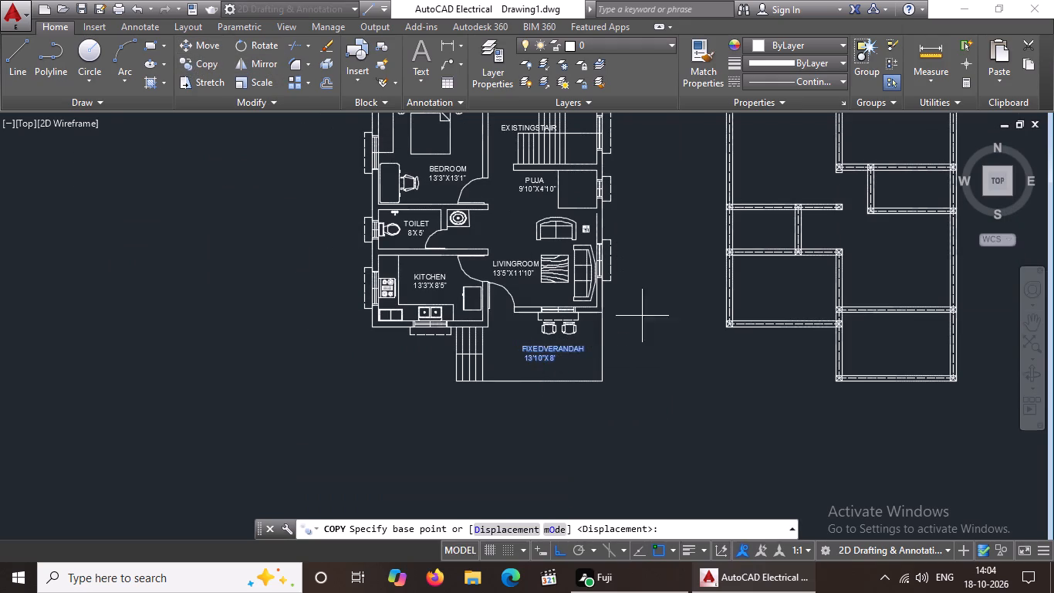
{"action": "left_click", "coordinate": [571, 349]}
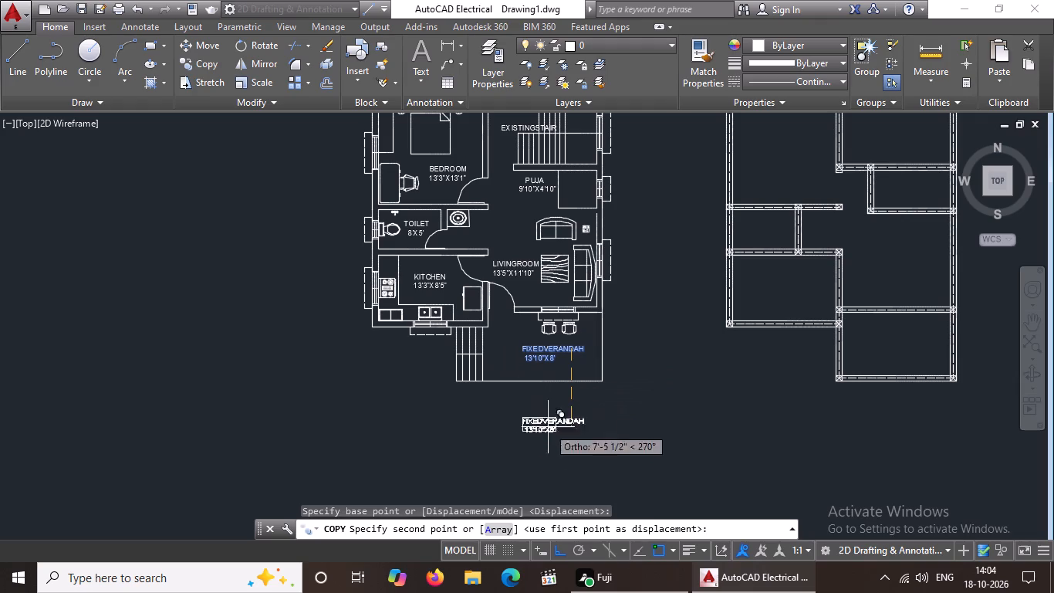
{"action": "left_click", "coordinate": [564, 548]}
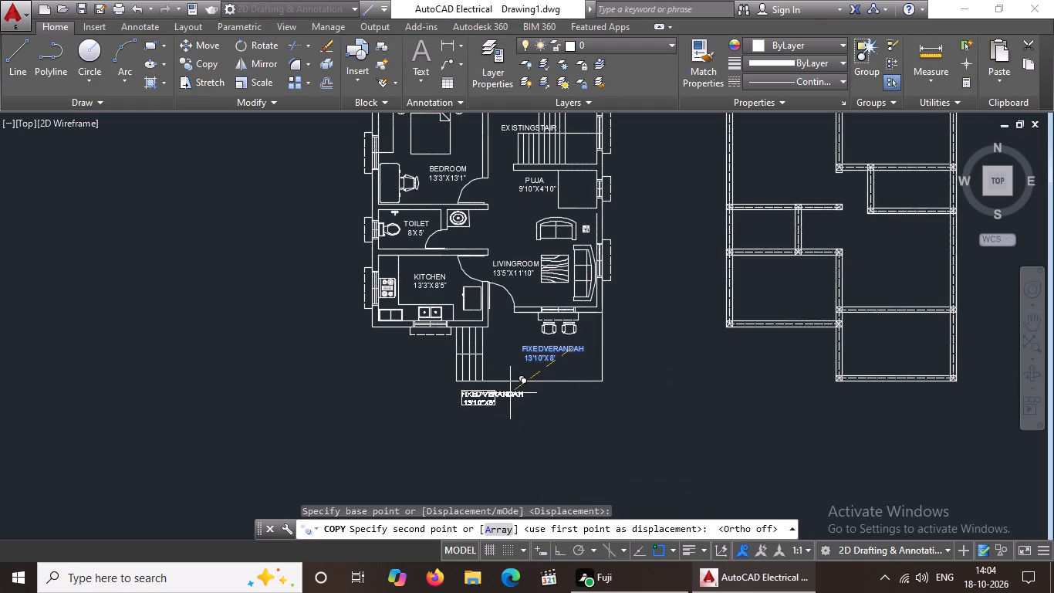
{"action": "left_click", "coordinate": [511, 392]}
{"action": "key", "text": "Escape"}
Set the text height of the copied label below the plan to 12".
{"action": "left_click", "coordinate": [493, 401]}
{"action": "right_click", "coordinate": [479, 392]}
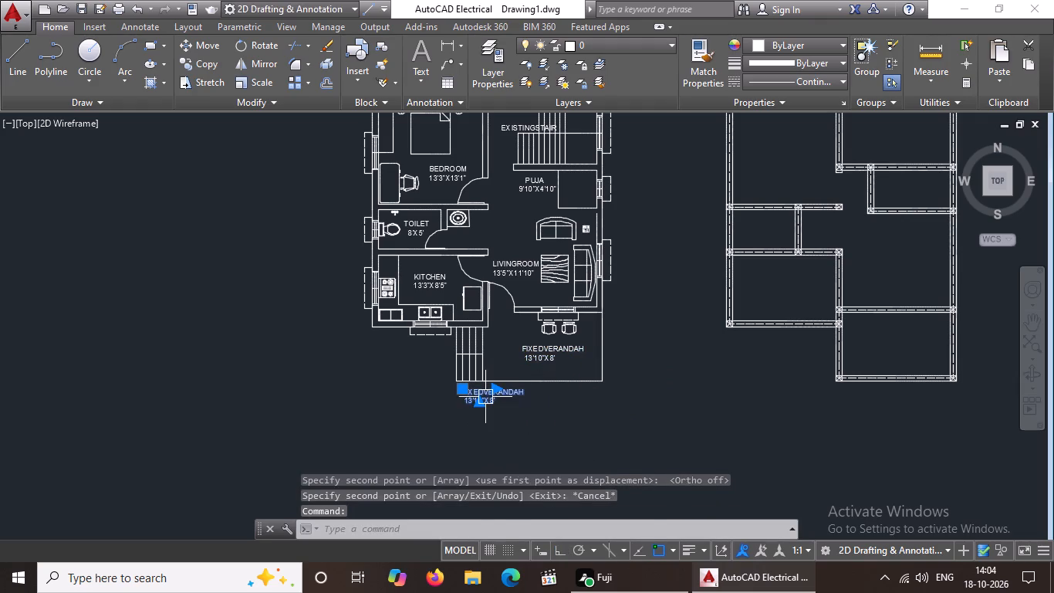
{"action": "left_click", "coordinate": [539, 528]}
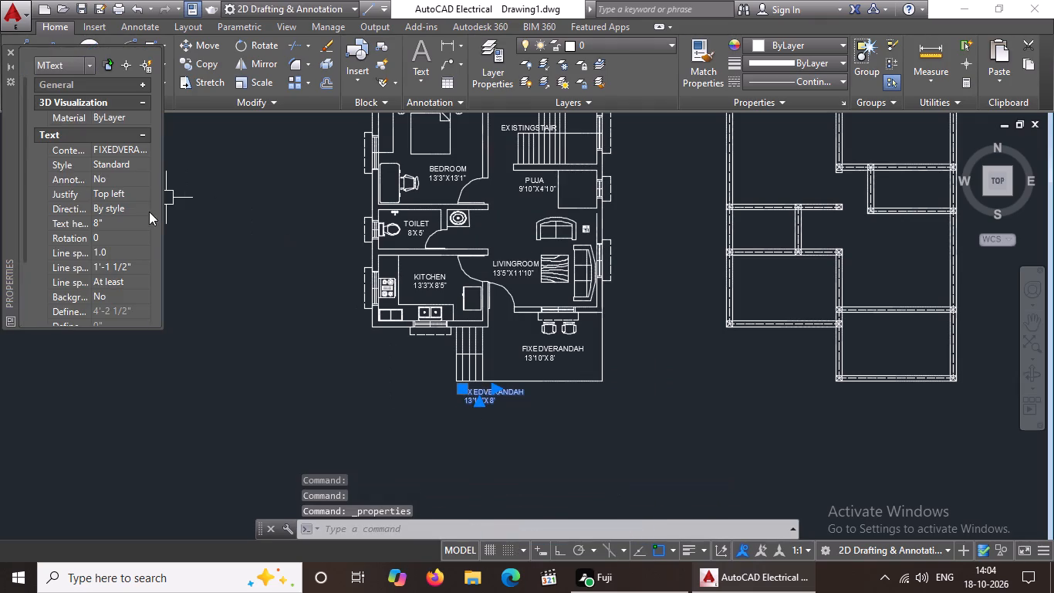
{"action": "left_click", "coordinate": [128, 222]}
{"action": "key", "text": "BackSpace"}
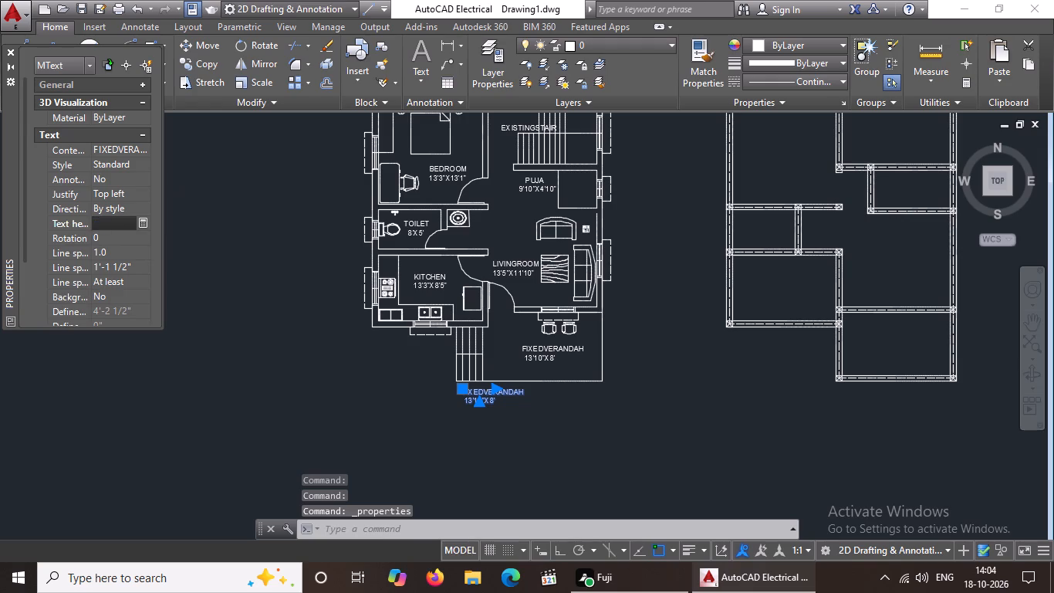
{"action": "key", "text": "BackSpace"}
{"action": "key", "text": "BackSpace"}
{"action": "type", "text": "12\""}
{"action": "key", "text": "Return"}
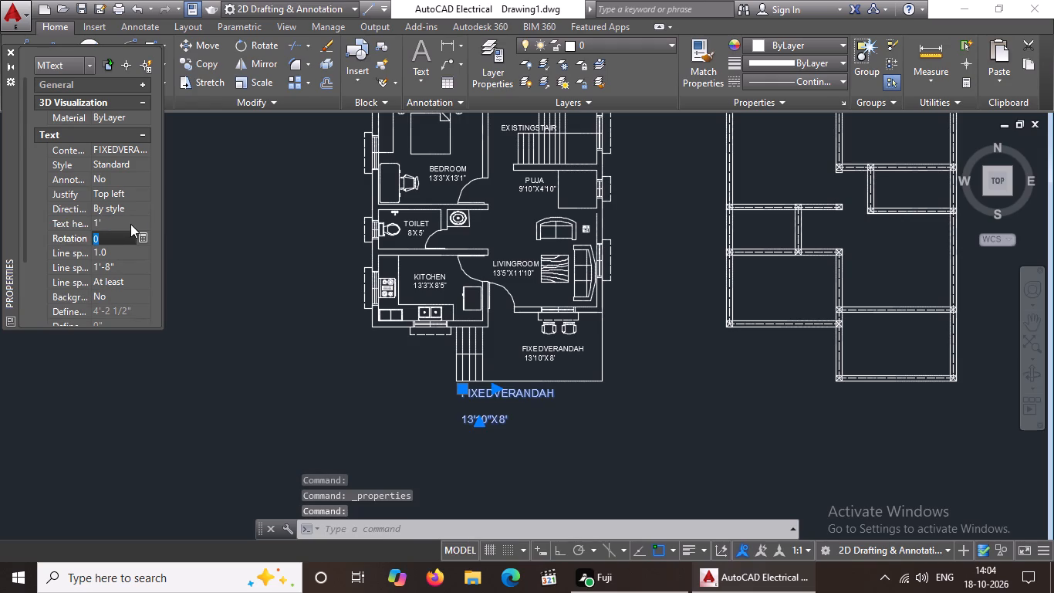
{"action": "key", "text": "Escape"}
Replace the copied label's whole text with "GROUND FLOOR PLAN".
{"action": "double_click", "coordinate": [492, 422]}
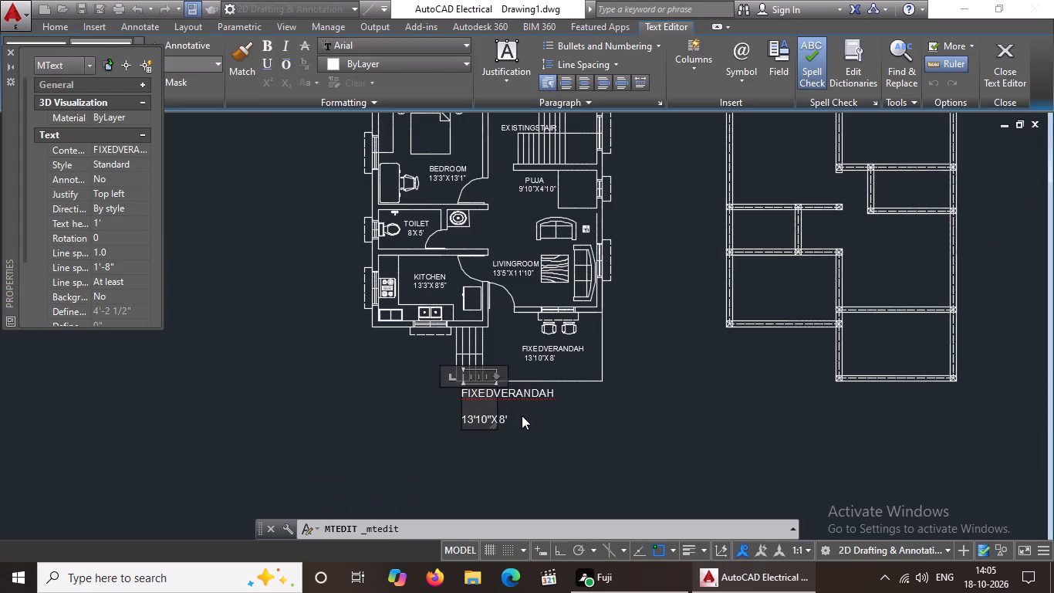
{"action": "key", "text": "Right"}
{"action": "key", "text": "Right"}
{"action": "key", "text": "Right"}
{"action": "key", "text": "Right"}
{"action": "key", "text": "BackSpace"}
{"action": "key", "text": "BackSpace"}
{"action": "key", "text": "BackSpace"}
{"action": "key", "text": "BackSpace"}
{"action": "key", "text": "BackSpace"}
{"action": "key", "text": "BackSpace"}
{"action": "key", "text": "BackSpace"}
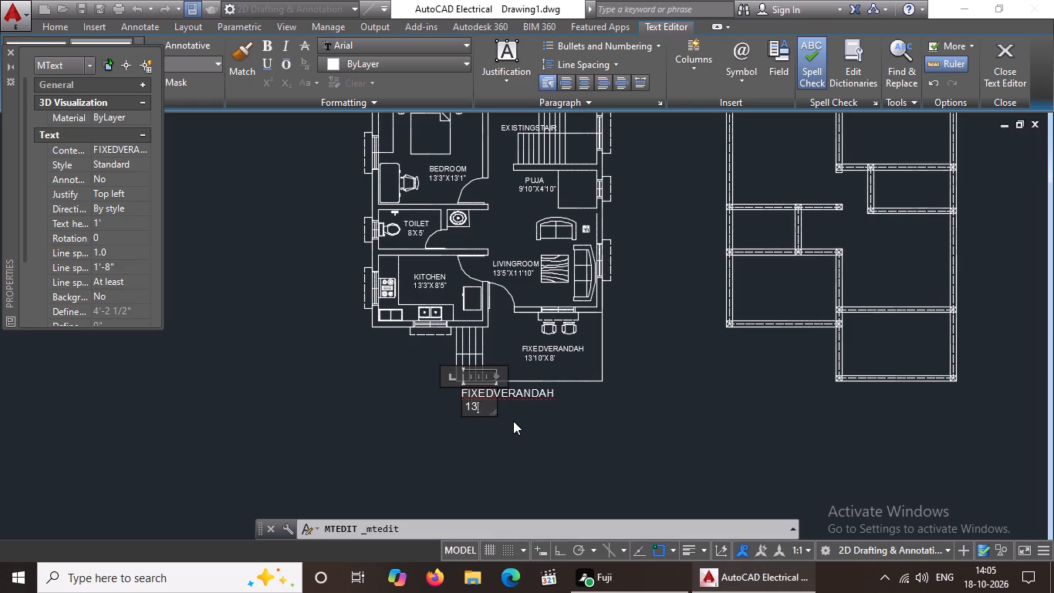
{"action": "key", "text": "BackSpace"}
{"action": "key", "text": "BackSpace"}
{"action": "key", "text": "BackSpace"}
{"action": "key", "text": "BackSpace"}
{"action": "key", "text": "BackSpace"}
{"action": "key", "text": "BackSpace"}
{"action": "key", "text": "BackSpace"}
{"action": "key", "text": "BackSpace"}
{"action": "key", "text": "BackSpace"}
{"action": "key", "text": "BackSpace"}
{"action": "key", "text": "BackSpace"}
{"action": "key", "text": "BackSpace"}
{"action": "key", "text": "BackSpace"}
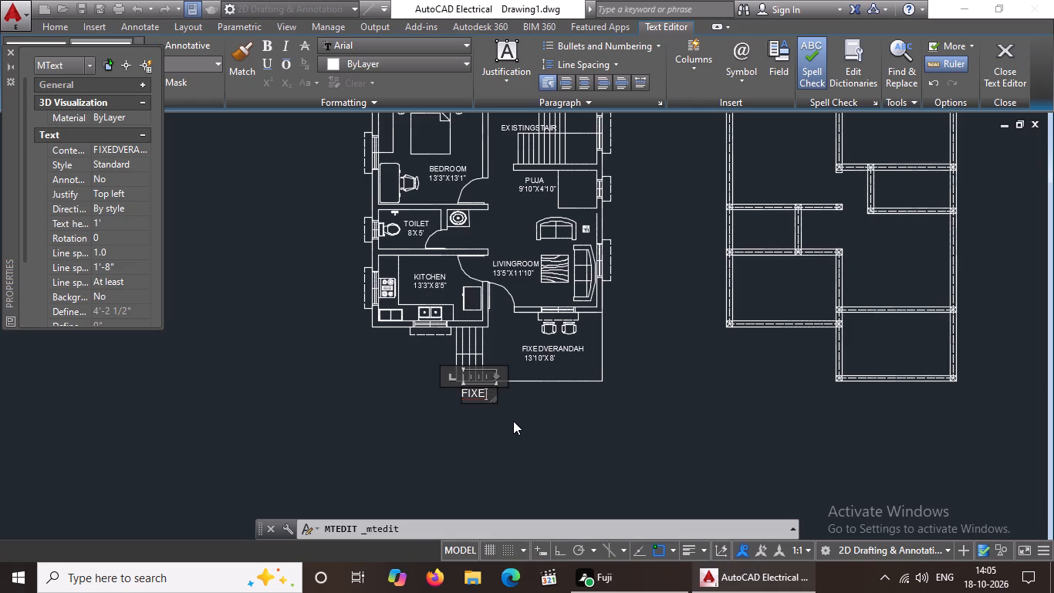
{"action": "key", "text": "BackSpace"}
{"action": "key", "text": "BackSpace"}
{"action": "key", "text": "BackSpace"}
{"action": "key", "text": "BackSpace"}
{"action": "key", "text": "BackSpace"}
{"action": "type", "text": "GROUND"}
{"action": "key", "text": "space"}
{"action": "type", "text": "FLOOR PLAN"}
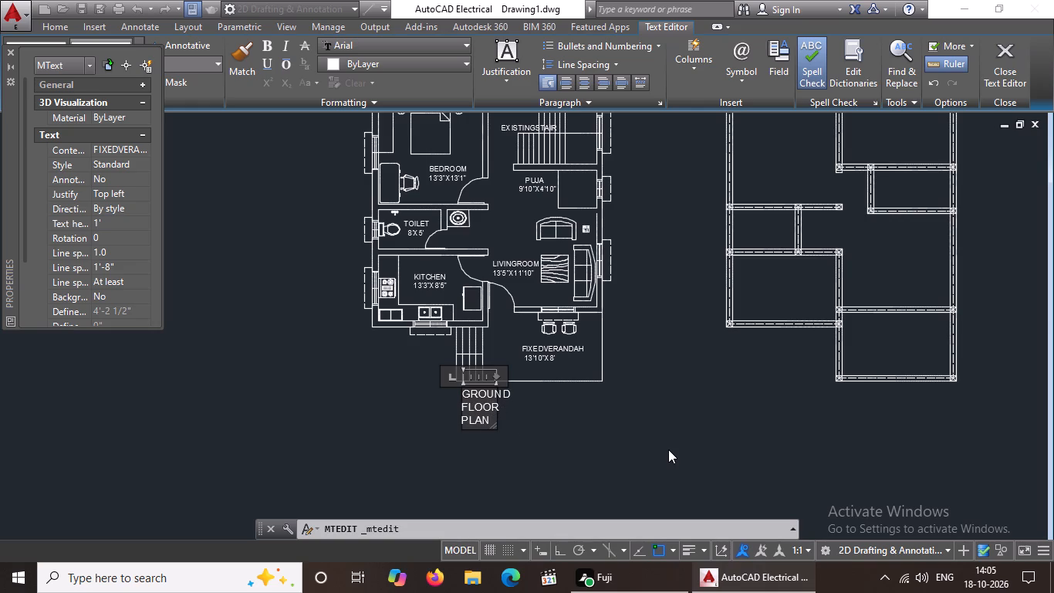
Remove the spaces between the title's words so it reads "GROUNDFLOORPLAN" on one line.
{"action": "key", "text": "Left"}
{"action": "key", "text": "Left"}
{"action": "key", "text": "Left"}
{"action": "key", "text": "Left"}
{"action": "key", "text": "Left"}
{"action": "key", "text": "Right"}
{"action": "key", "text": "BackSpace"}
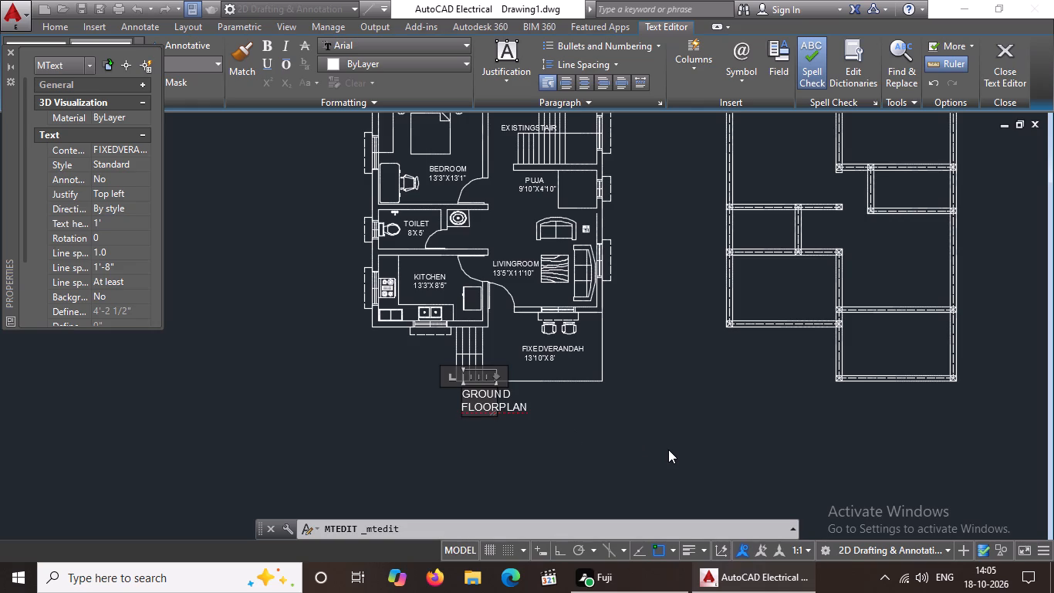
{"action": "key", "text": "Left"}
{"action": "key", "text": "Left"}
{"action": "key", "text": "Left"}
{"action": "key", "text": "Left"}
{"action": "key", "text": "Left"}
{"action": "key", "text": "Left"}
{"action": "key", "text": "BackSpace"}
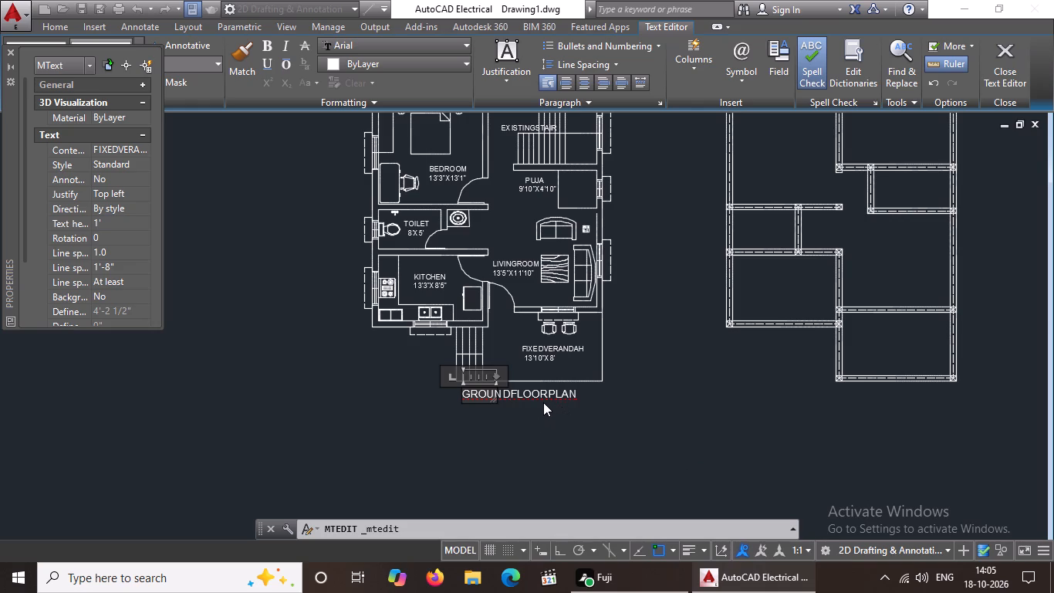
{"action": "left_click", "coordinate": [622, 418]}
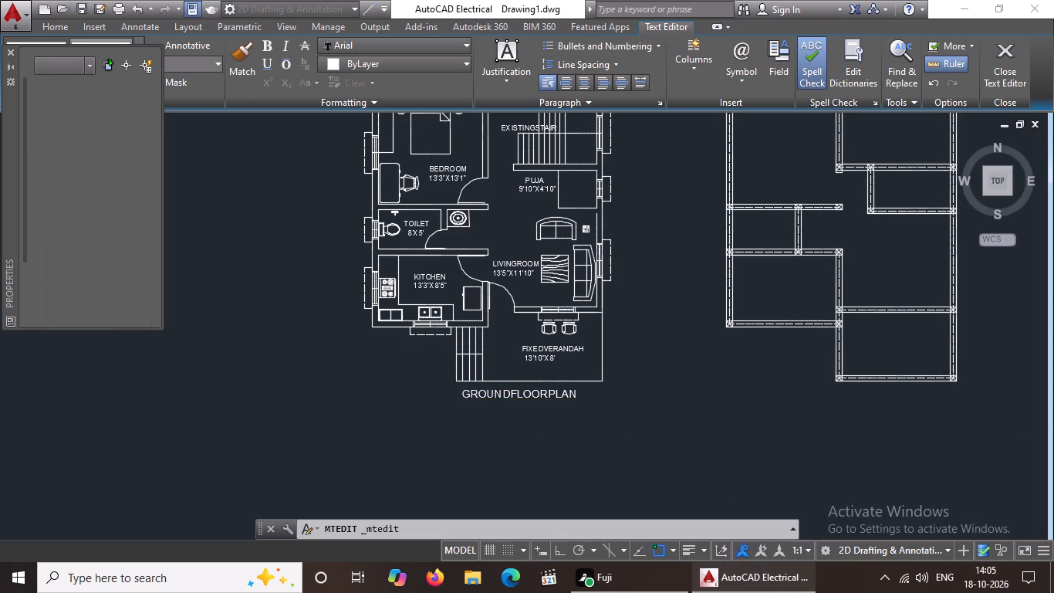
Reopen the GROUNDFLOORPLAN title for editing and widen its text frame to just beyond the end of the text.
{"action": "double_click", "coordinate": [556, 391]}
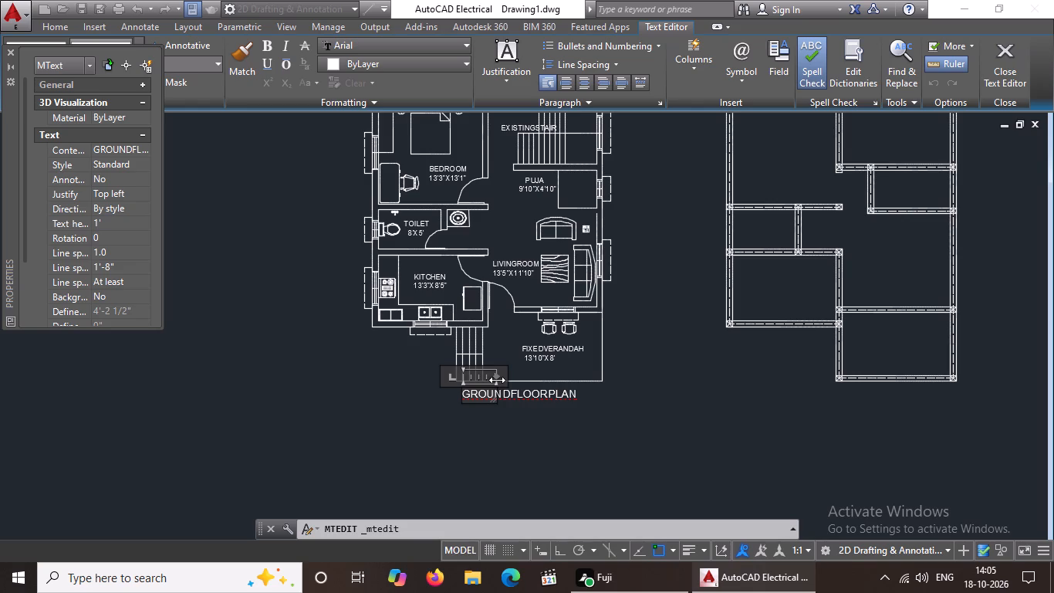
{"action": "left_click_drag", "start_coordinate": [498, 374], "coordinate": [604, 375]}
{"action": "key", "text": "Escape"}
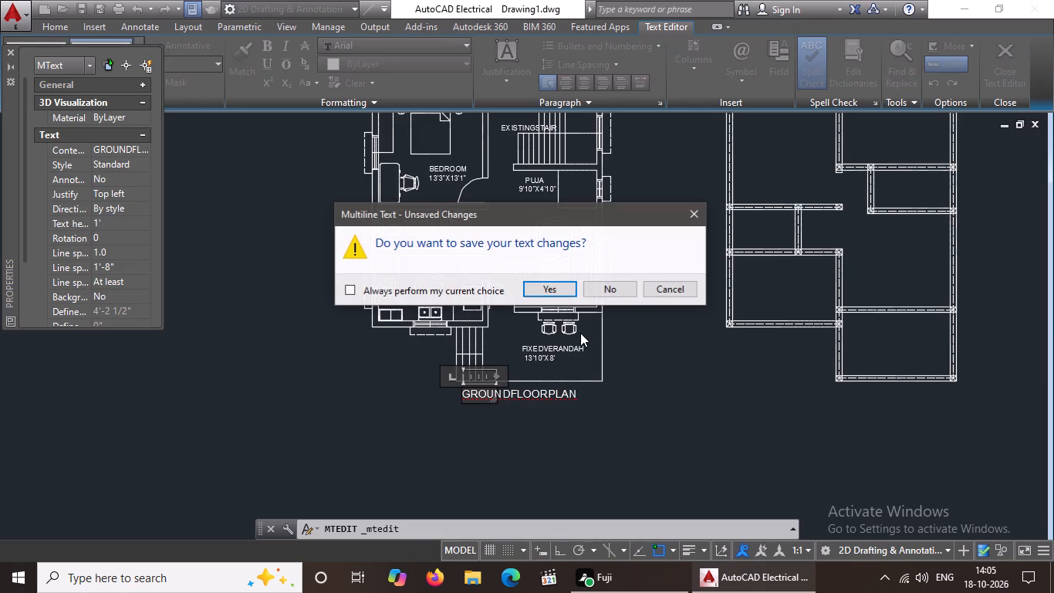
{"action": "left_click", "coordinate": [661, 287]}
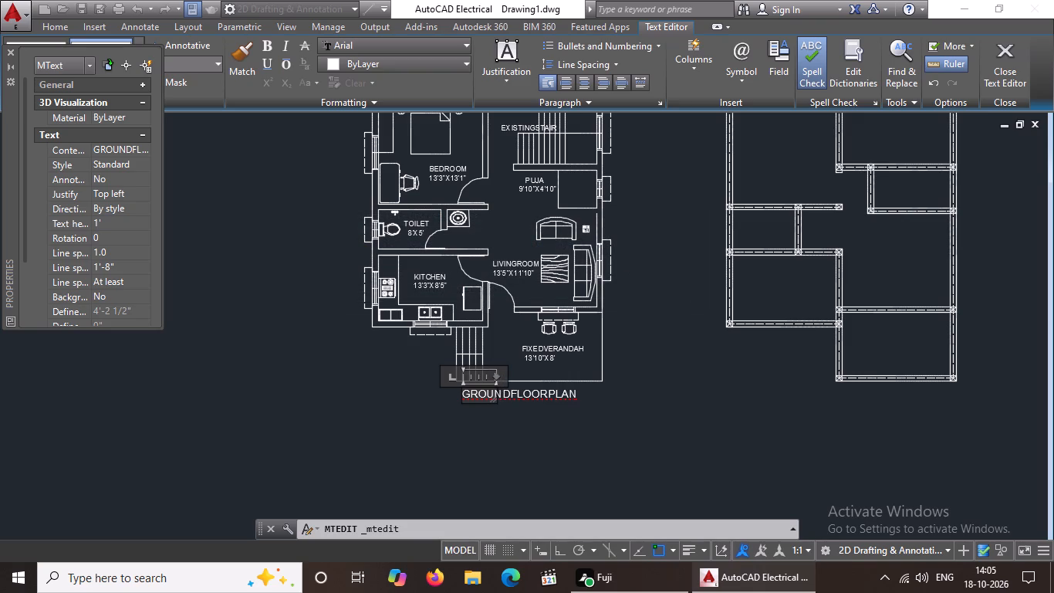
{"action": "left_click_drag", "start_coordinate": [495, 374], "coordinate": [605, 382]}
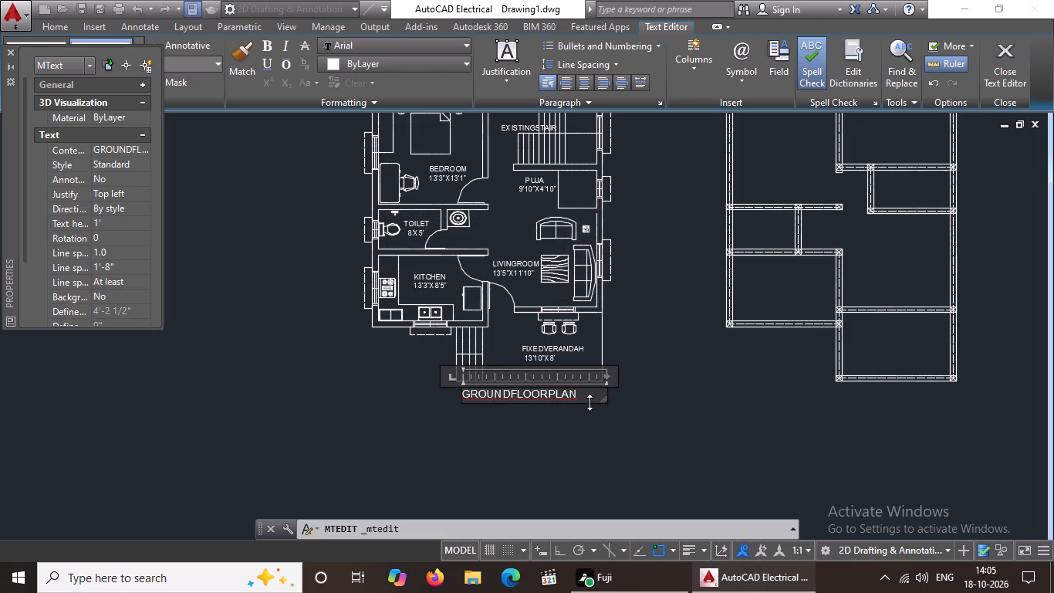
Add spaces between the title's words so it reads "GROUND FLOOR PLAN", and finish the text edit.
{"action": "key", "text": "Escape"}
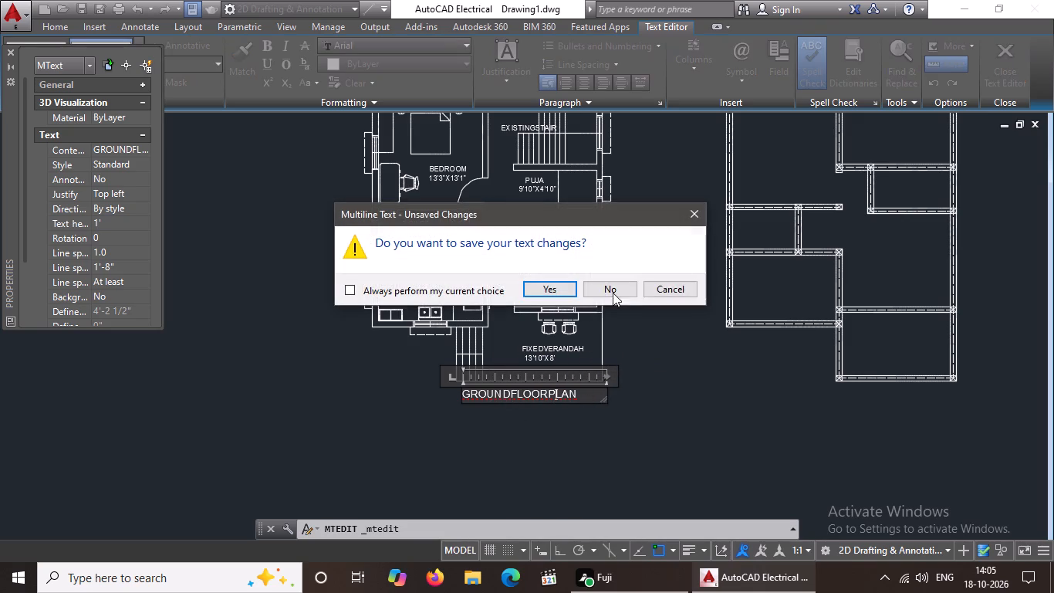
{"action": "left_click", "coordinate": [660, 287]}
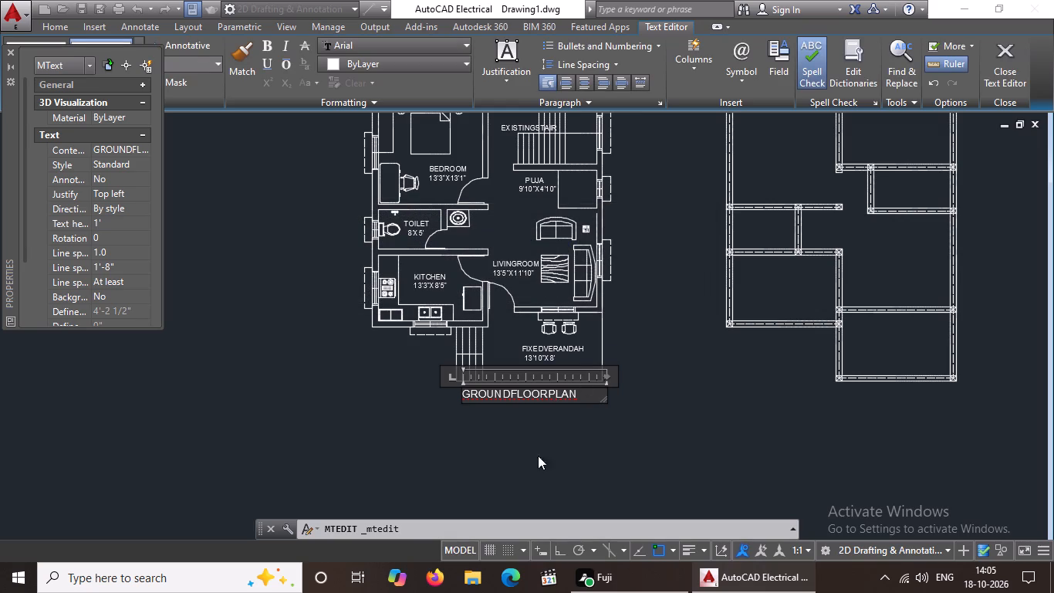
{"action": "key", "text": "Left"}
{"action": "key", "text": "Left"}
{"action": "key", "text": "Left"}
{"action": "key", "text": "Left"}
{"action": "key", "text": "Left"}
{"action": "key", "text": "Left"}
{"action": "key", "text": "space"}
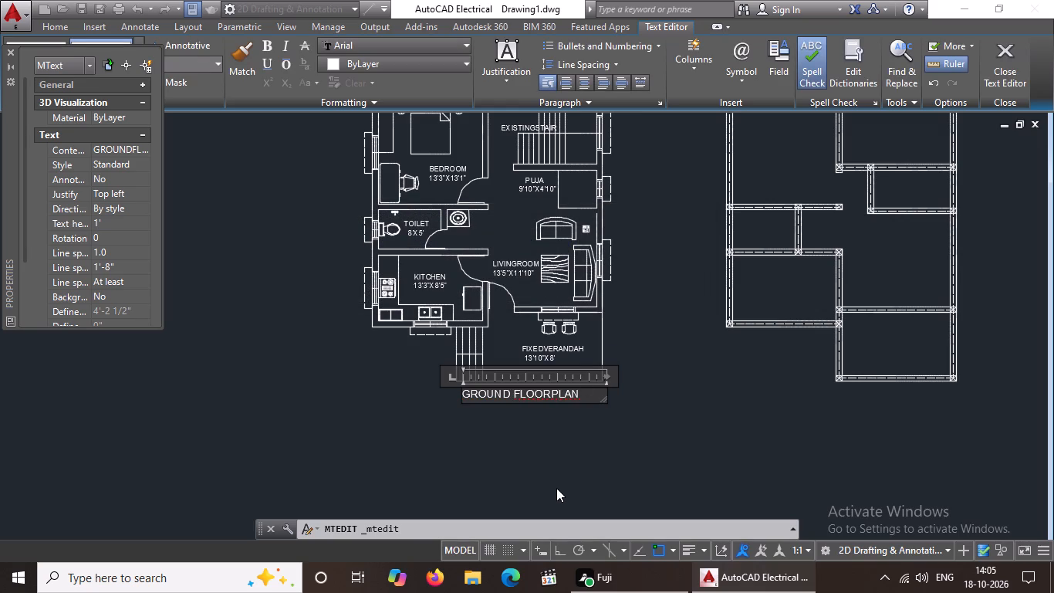
{"action": "key", "text": "Right"}
{"action": "key", "text": "Right"}
{"action": "key", "text": "Right"}
{"action": "key", "text": "Right"}
{"action": "key", "text": "Right"}
{"action": "key", "text": "space"}
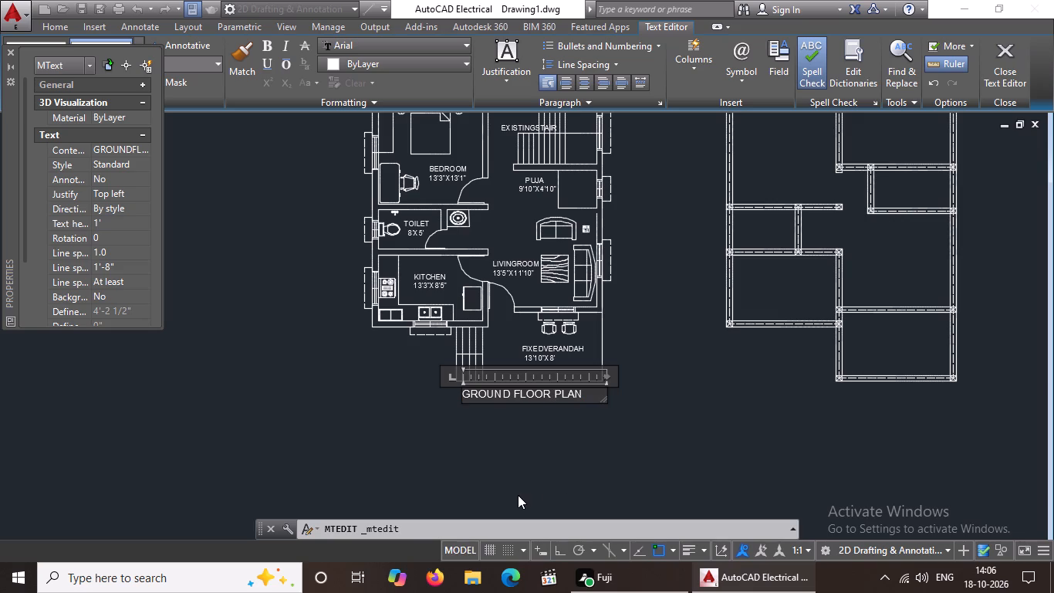
{"action": "left_click", "coordinate": [637, 405]}
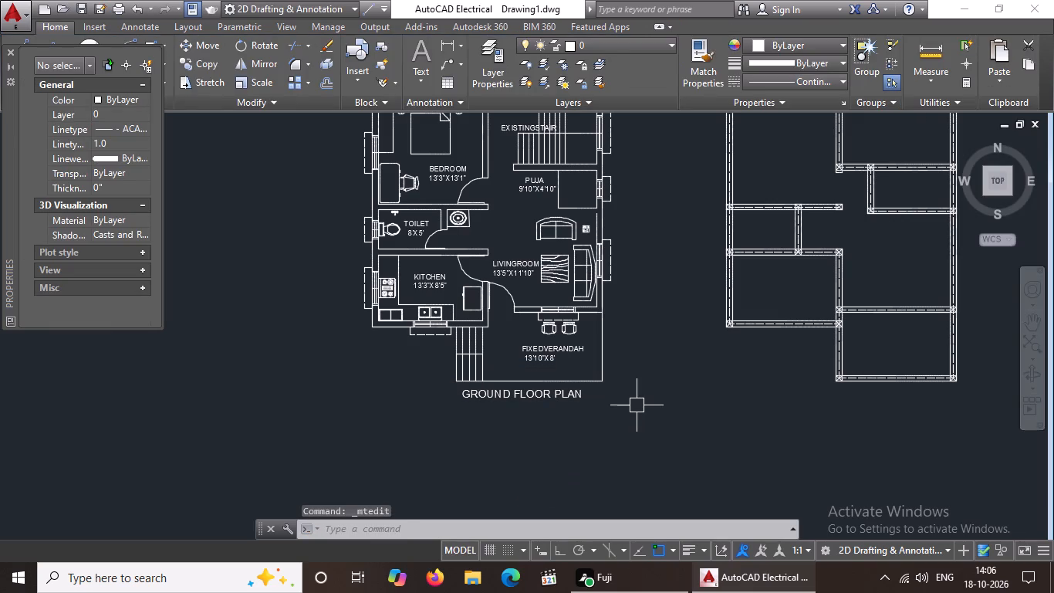
Scale the left chair under the verandah window up slightly, to a factor of about 1.1.
{"action": "scroll", "coordinate": [638, 405], "scroll_direction": "down", "scroll_amount": 2}
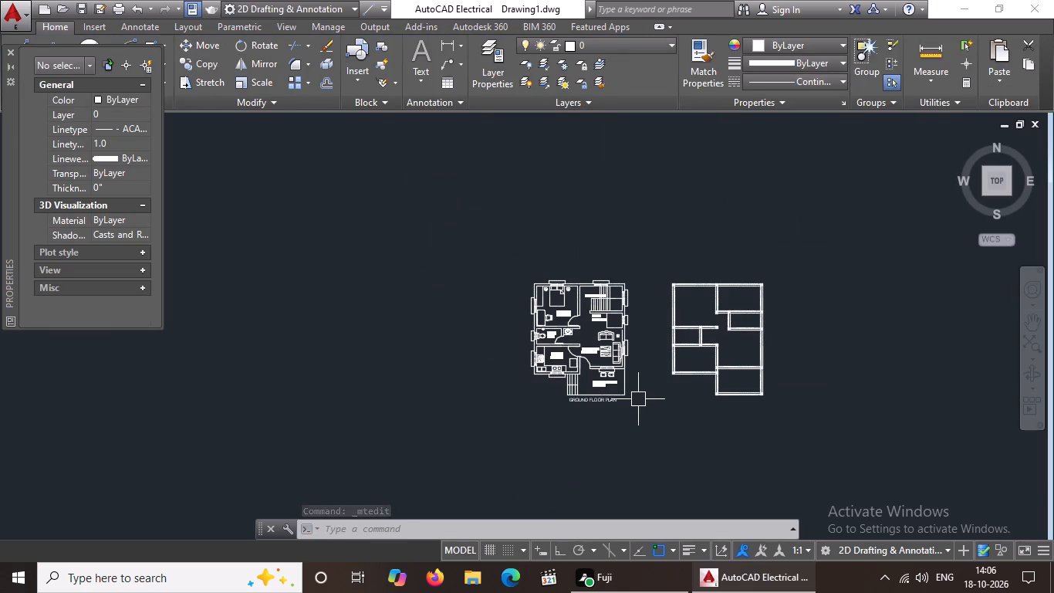
{"action": "scroll", "coordinate": [610, 398], "scroll_direction": "up", "scroll_amount": 1}
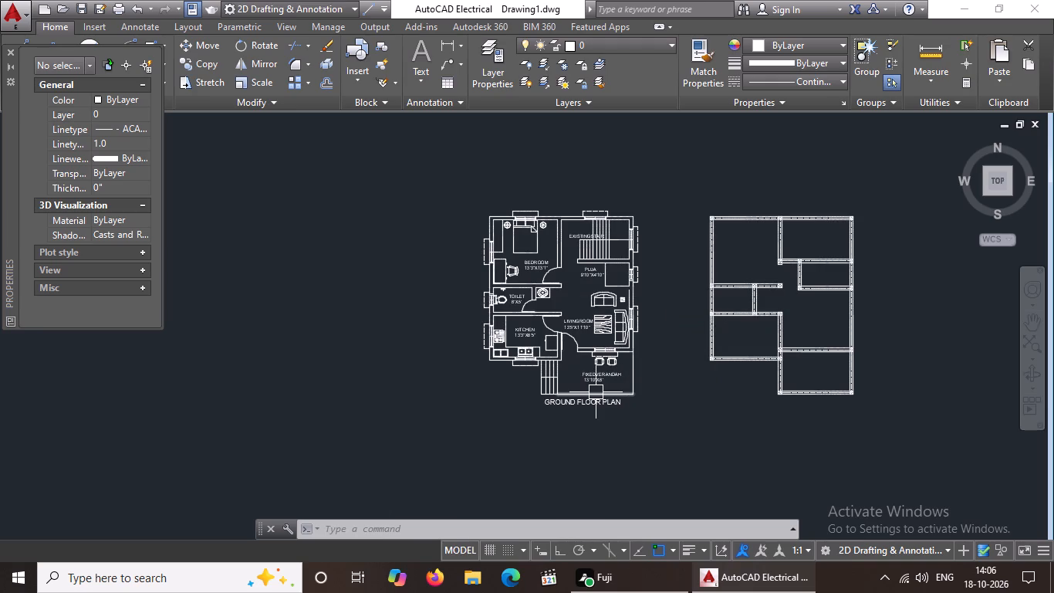
{"action": "scroll", "coordinate": [606, 364], "scroll_direction": "up", "scroll_amount": 2}
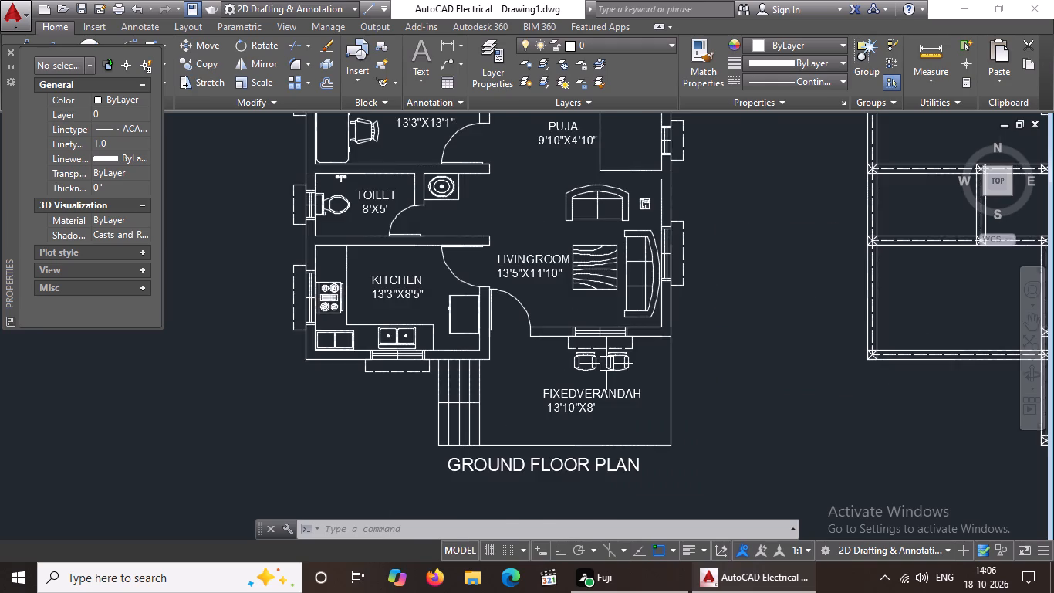
{"action": "scroll", "coordinate": [604, 367], "scroll_direction": "up", "scroll_amount": 1}
{"action": "left_click", "coordinate": [578, 365]}
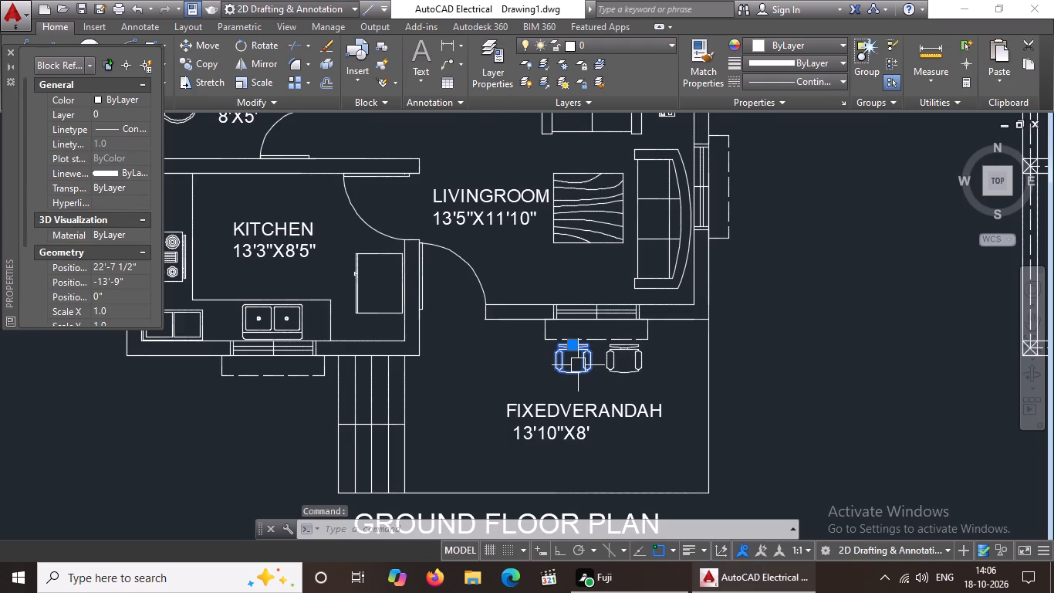
{"action": "type", "text": "SC"}
{"action": "key", "text": "space"}
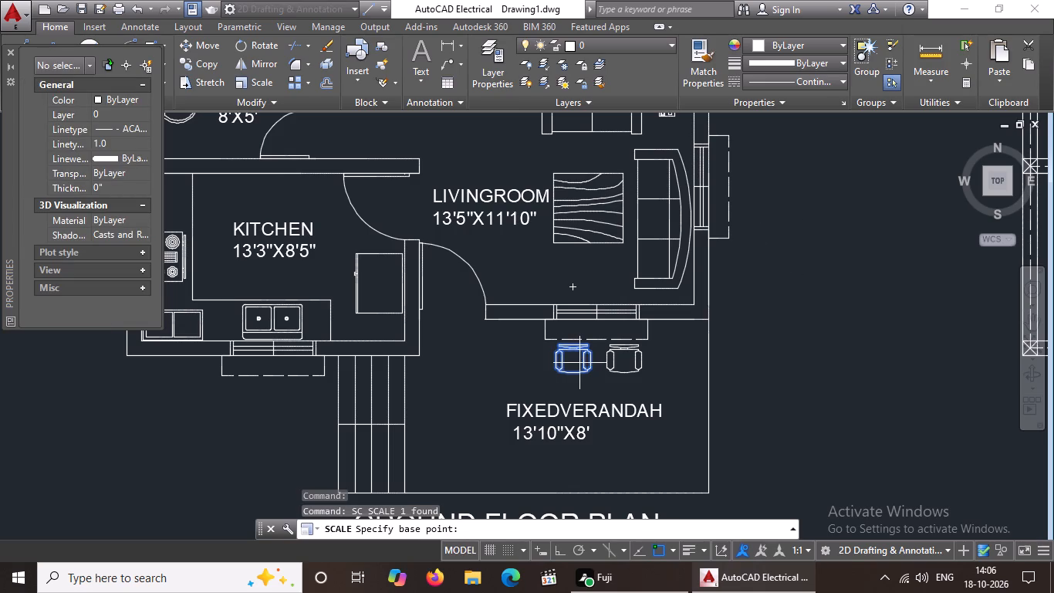
{"action": "left_click", "coordinate": [579, 363]}
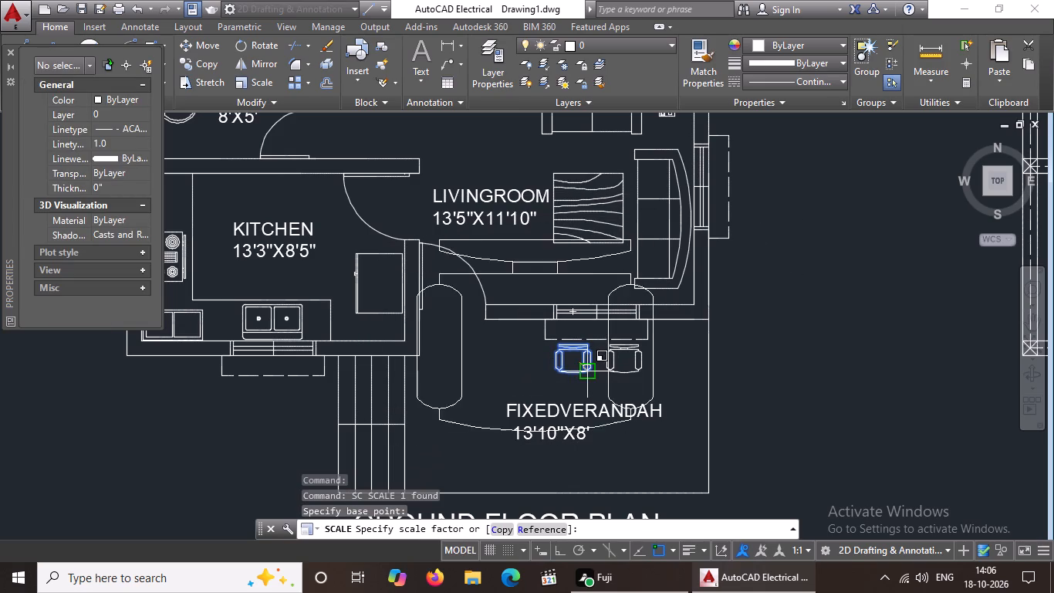
{"action": "scroll", "coordinate": [579, 364], "scroll_direction": "up", "scroll_amount": 2}
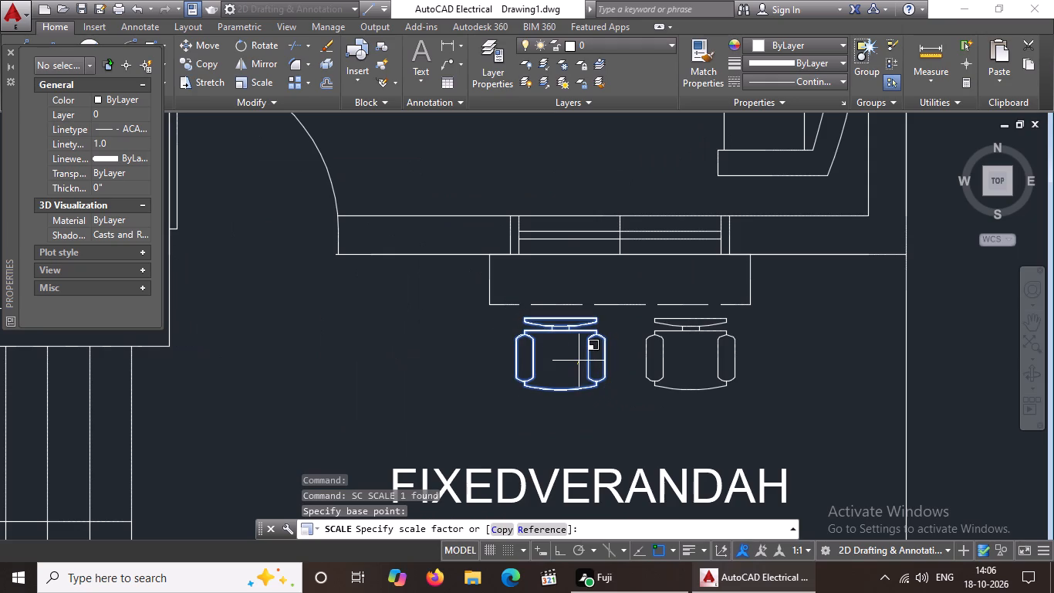
{"action": "left_click", "coordinate": [578, 360]}
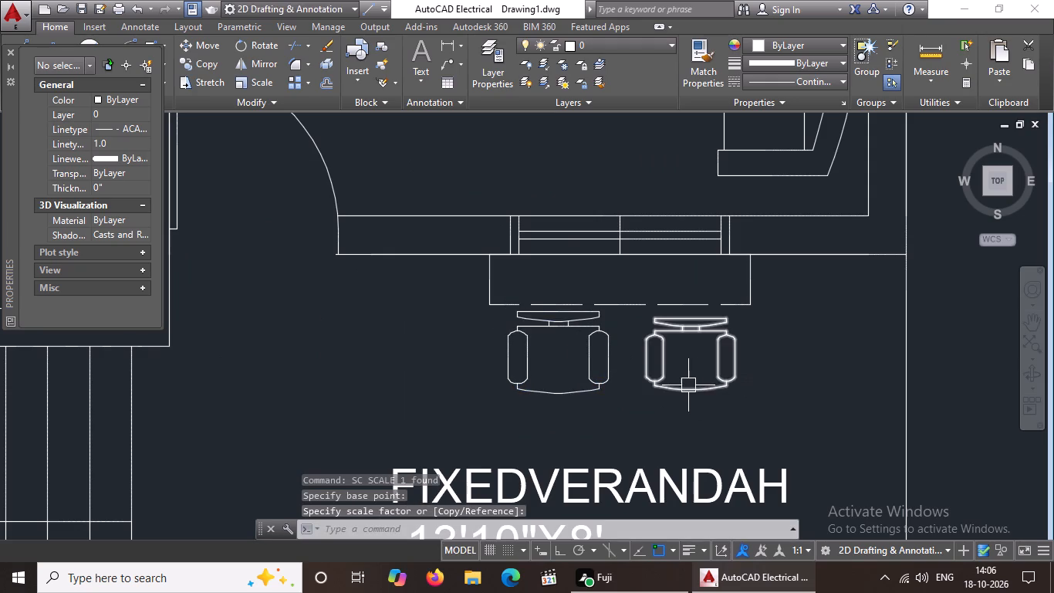
Delete the unscaled right-hand chair in the verandah.
{"action": "left_click", "coordinate": [687, 385]}
{"action": "key", "text": "Delete"}
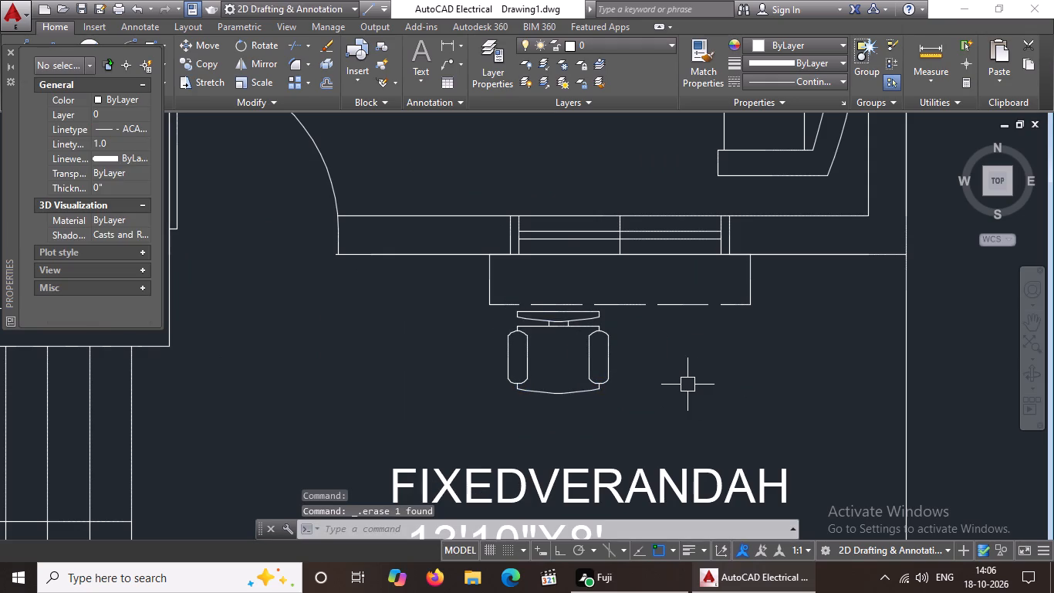
Copy the enlarged verandah chair horizontally to the right, in the same row beneath the window.
{"action": "left_click", "coordinate": [521, 374]}
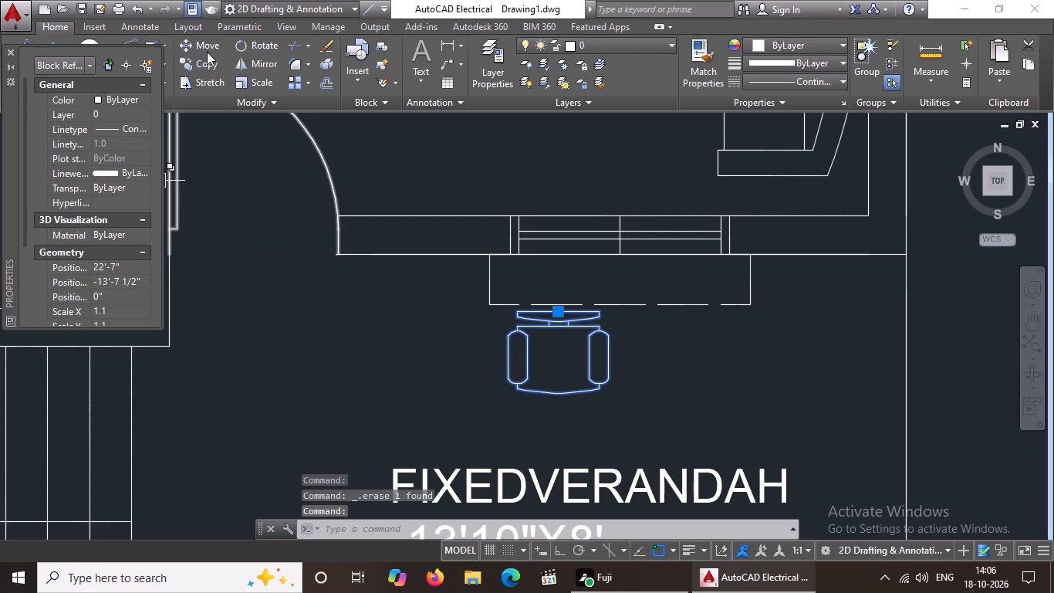
{"action": "left_click", "coordinate": [211, 67]}
{"action": "left_click", "coordinate": [563, 355]}
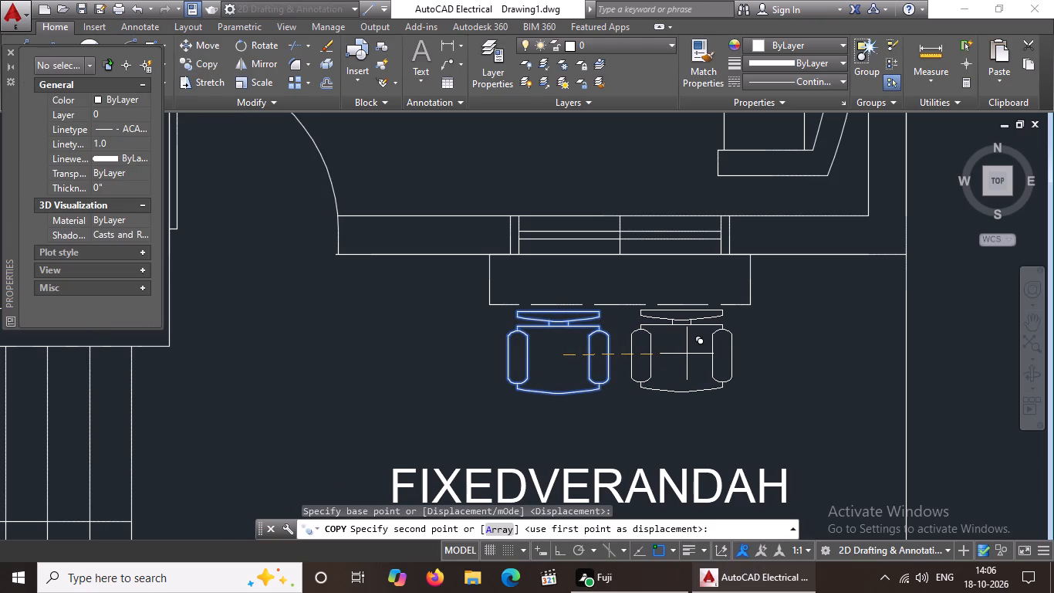
{"action": "left_click", "coordinate": [687, 354]}
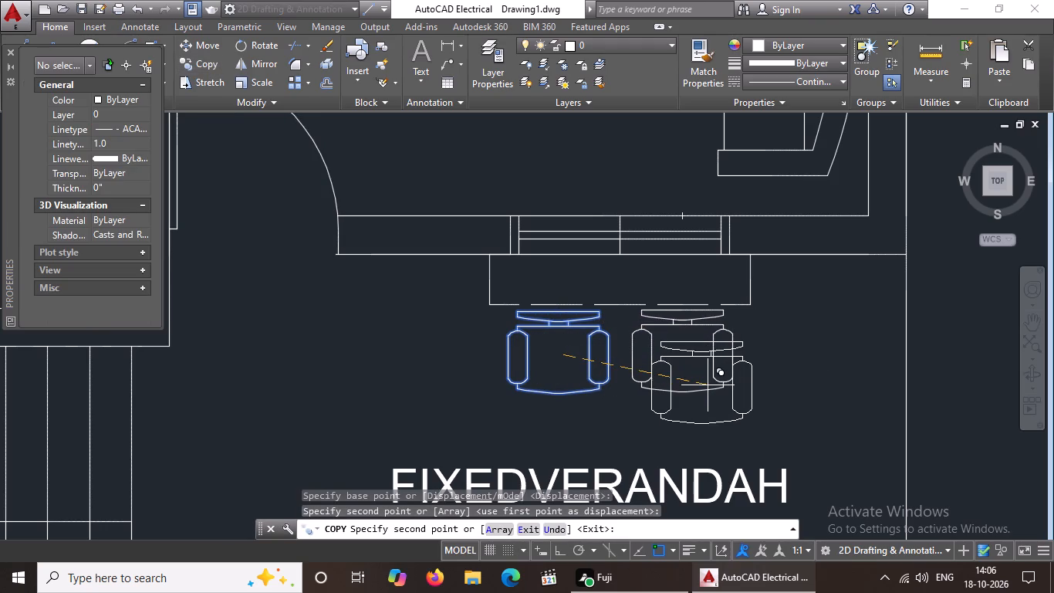
{"action": "key", "text": "Escape"}
Close the Properties palette.
{"action": "left_click", "coordinate": [7, 48]}
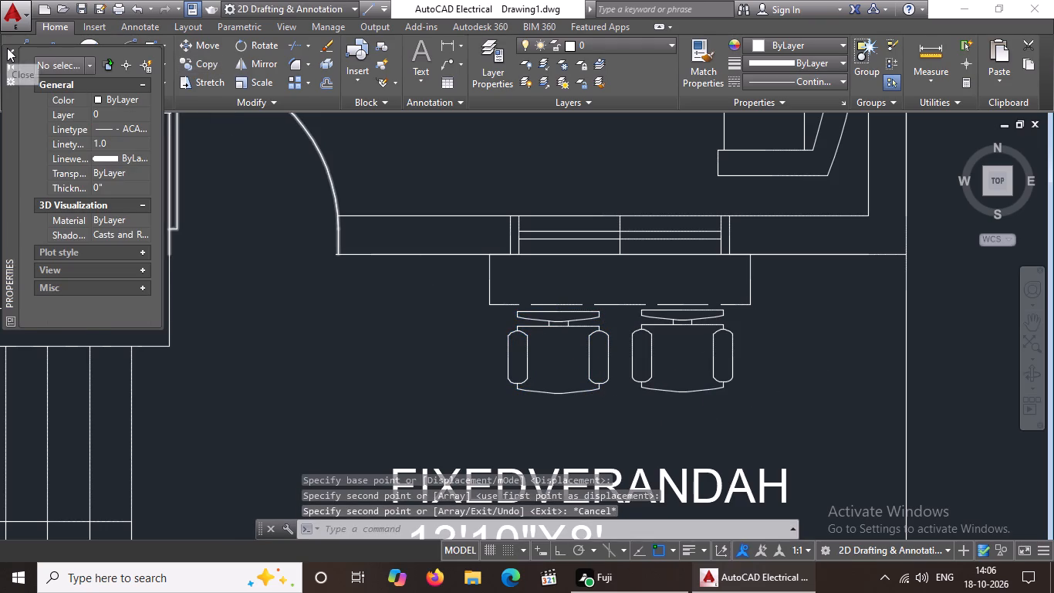
Delete the entrance door between the living room and the verandah.
{"action": "scroll", "coordinate": [266, 219], "scroll_direction": "down", "scroll_amount": 2}
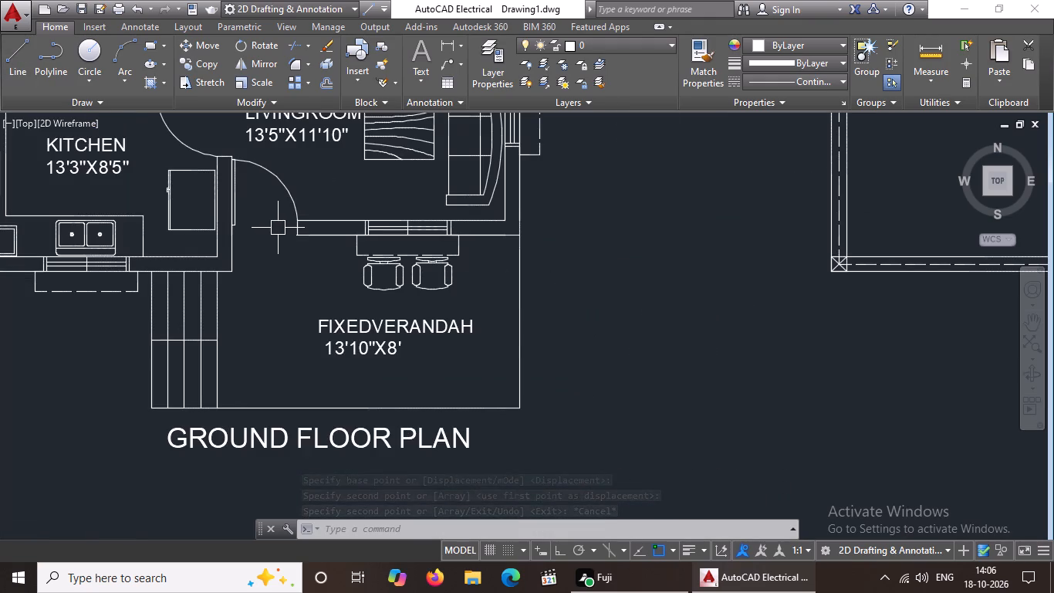
{"action": "middle_click_drag", "start_coordinate": [279, 229], "coordinate": [309, 291]}
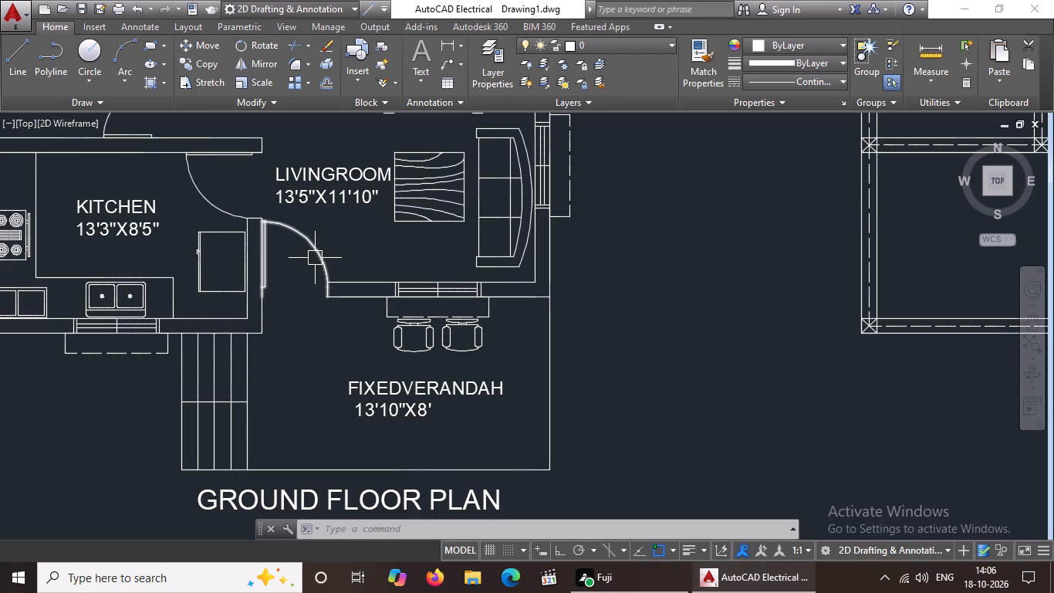
{"action": "middle_click_drag", "start_coordinate": [323, 254], "coordinate": [336, 314]}
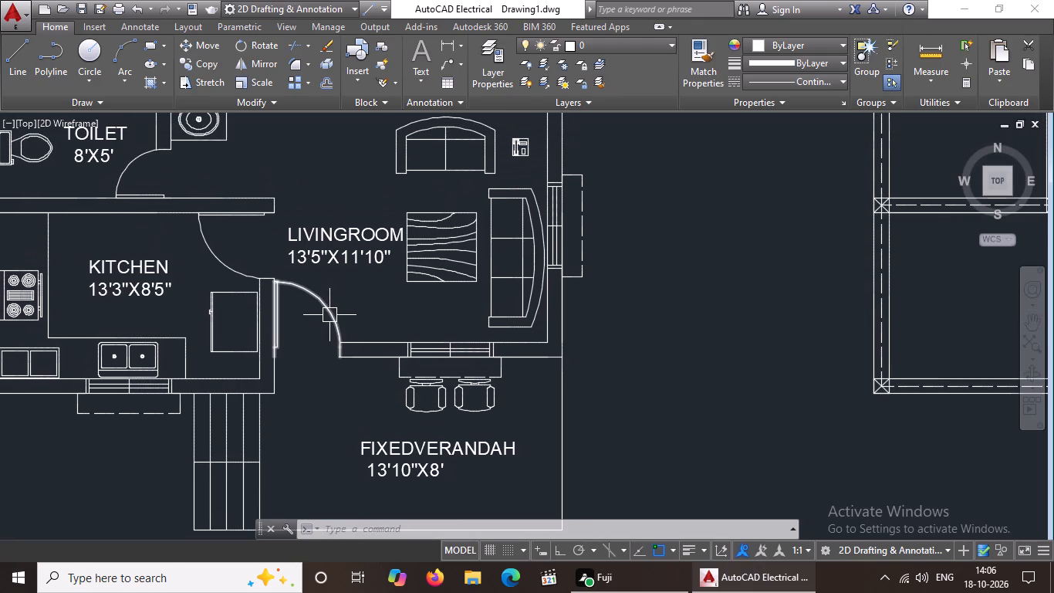
{"action": "left_click", "coordinate": [329, 315]}
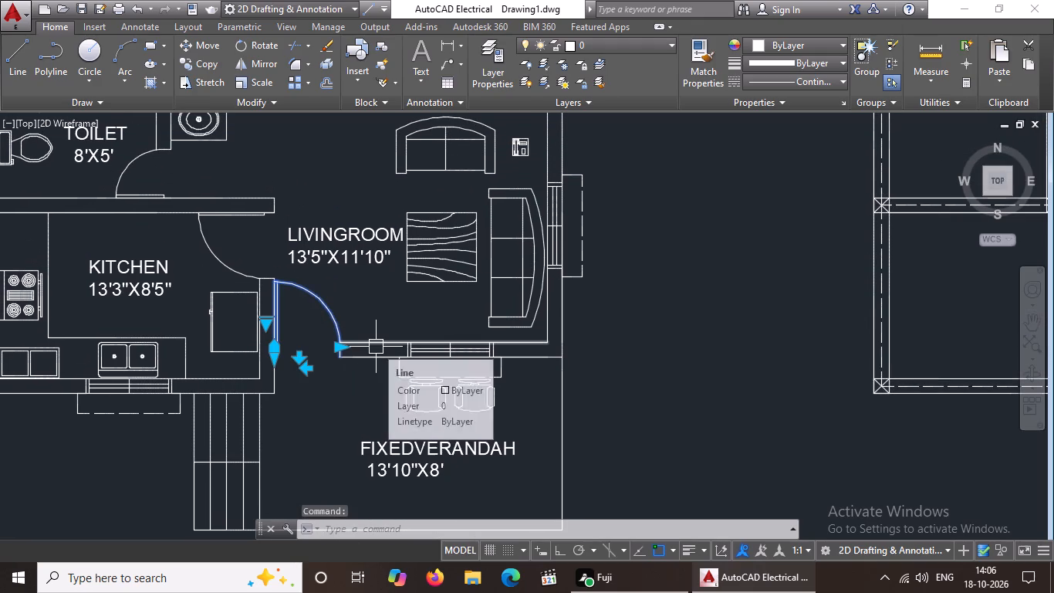
{"action": "key", "text": "Delete"}
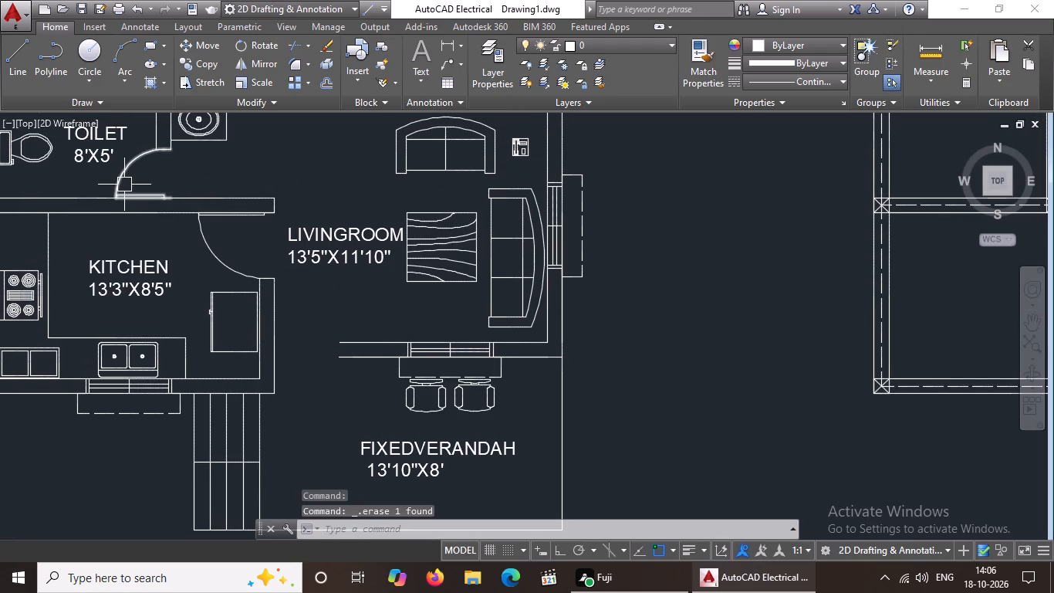
Copy the toilet door into the empty entrance opening between the living room and the verandah.
{"action": "left_click", "coordinate": [124, 184]}
{"action": "left_click", "coordinate": [188, 57]}
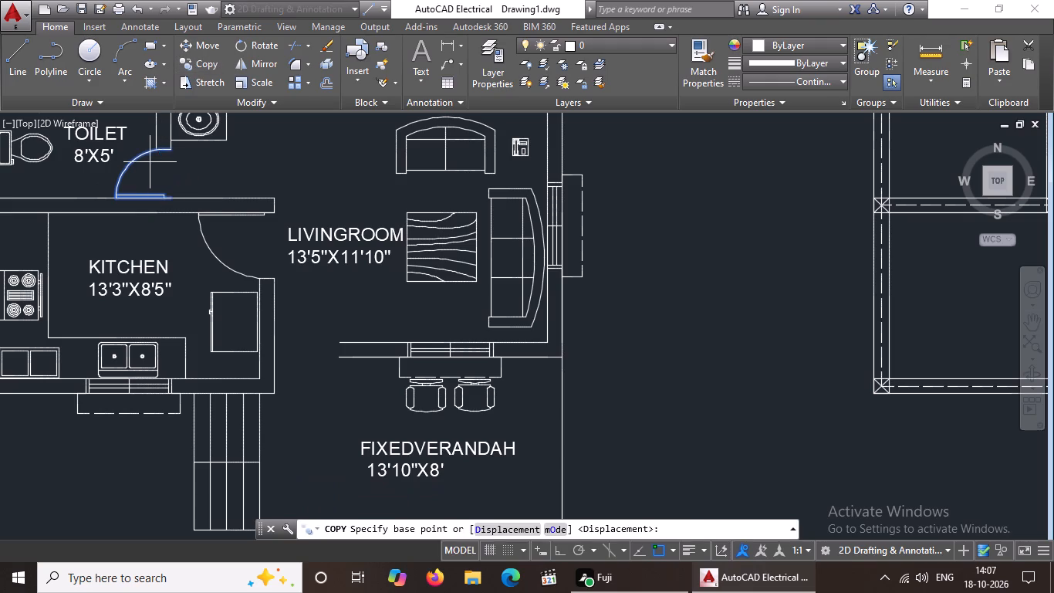
{"action": "left_click", "coordinate": [150, 162]}
{"action": "left_click", "coordinate": [311, 330]}
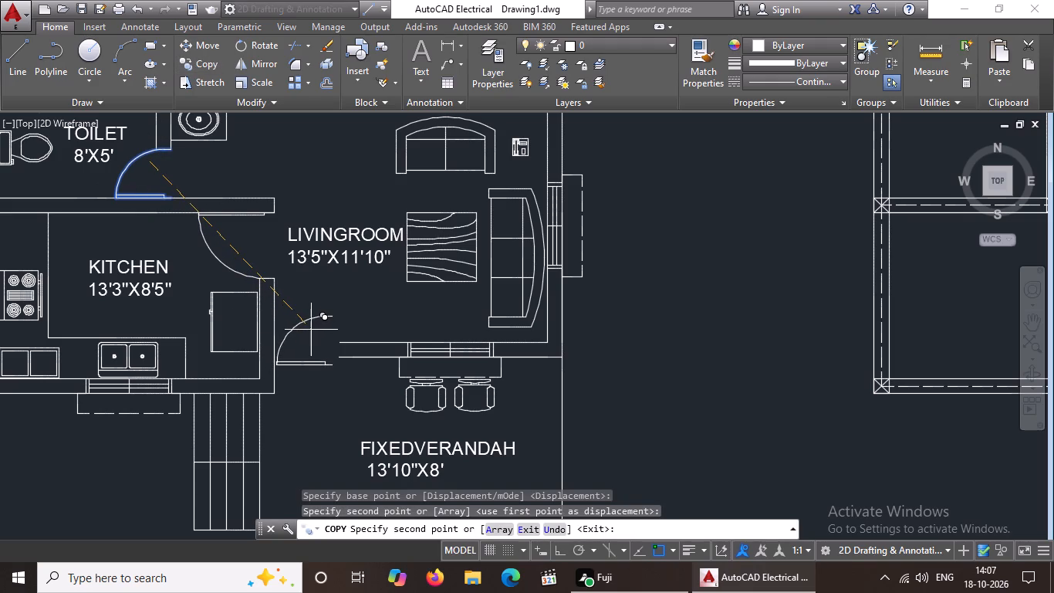
{"action": "key", "text": "Escape"}
Rotate the copied entrance door a quarter turn clockwise with ortho on, so its leaf stands vertical.
{"action": "left_click", "coordinate": [306, 364]}
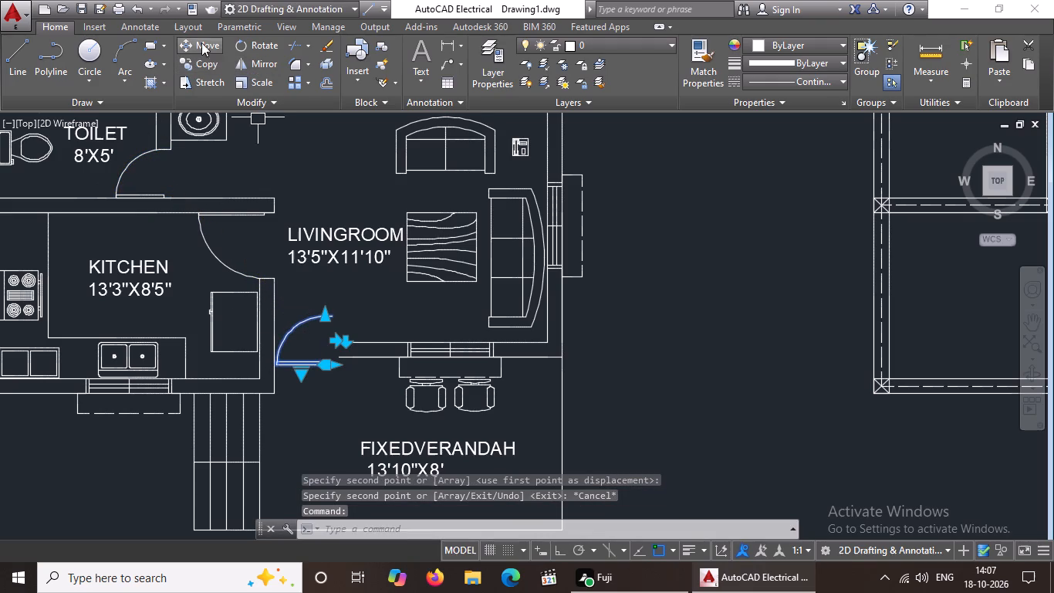
{"action": "left_click", "coordinate": [259, 48]}
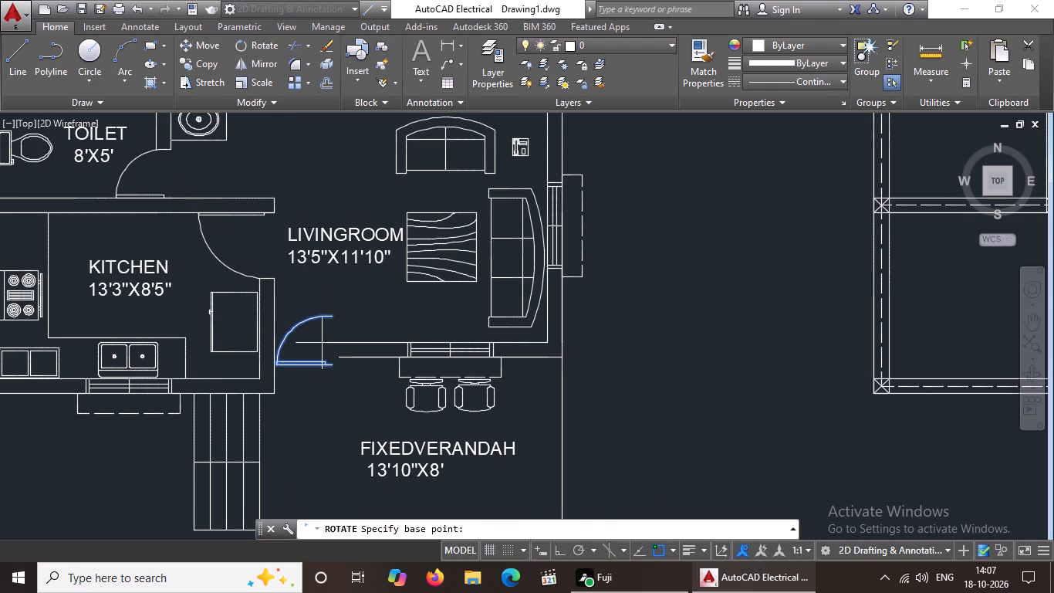
{"action": "left_click", "coordinate": [319, 336]}
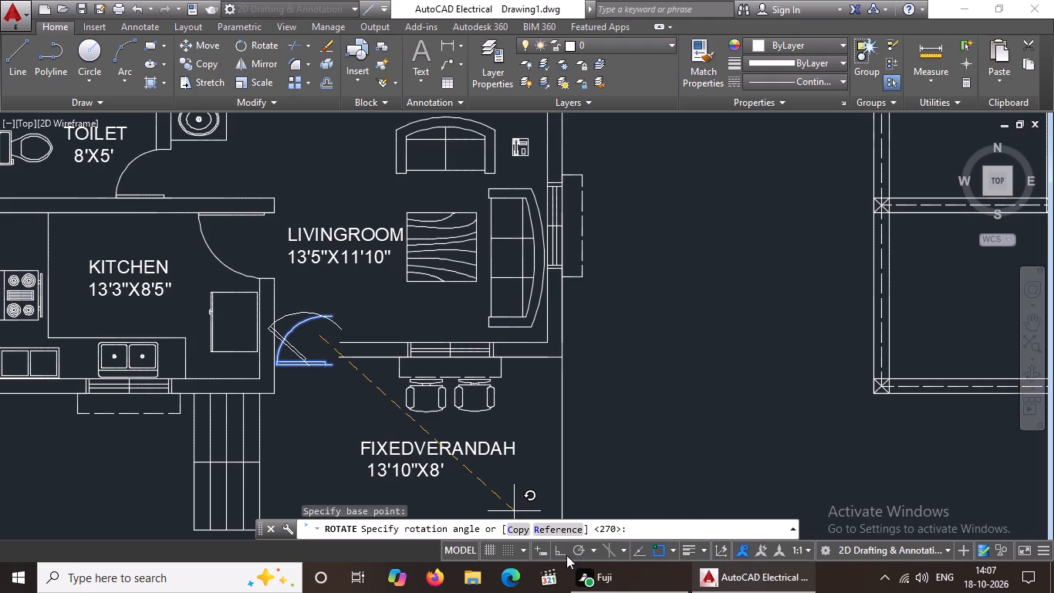
{"action": "left_click", "coordinate": [566, 552]}
{"action": "left_click", "coordinate": [296, 386]}
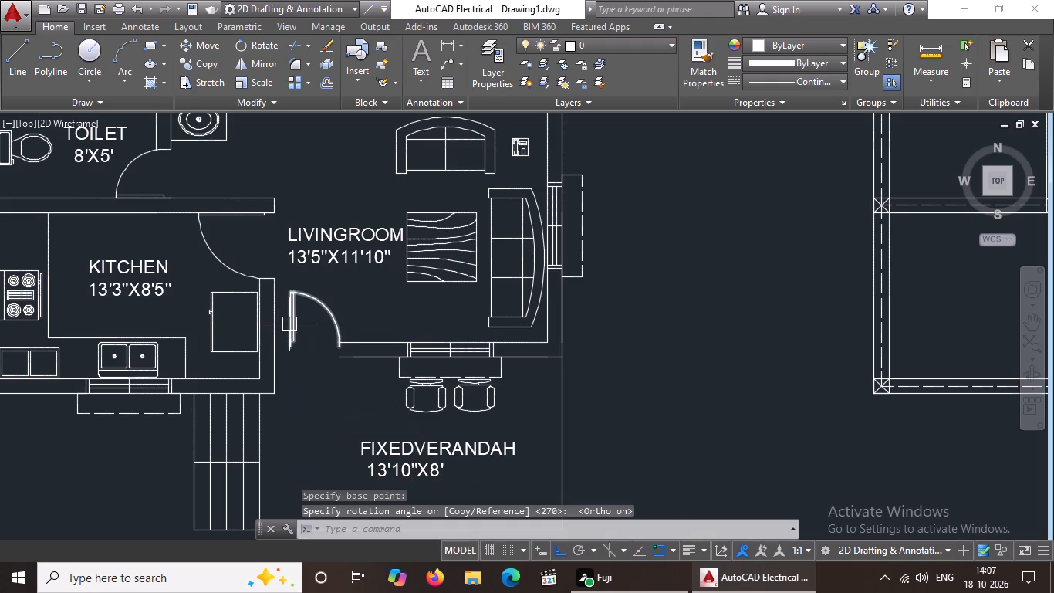
{"action": "left_click", "coordinate": [290, 324]}
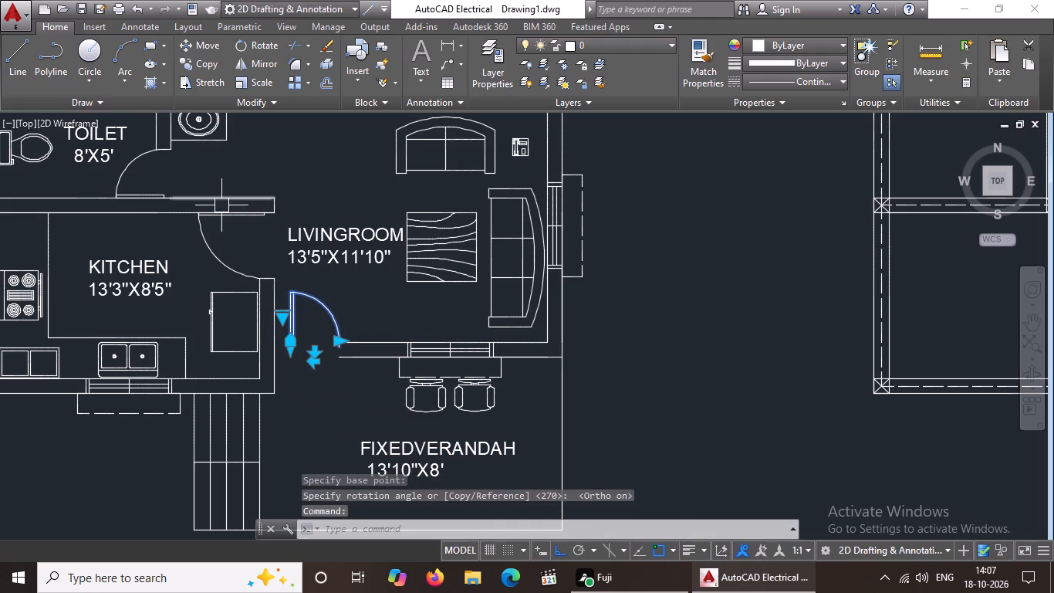
{"action": "key", "text": "Escape"}
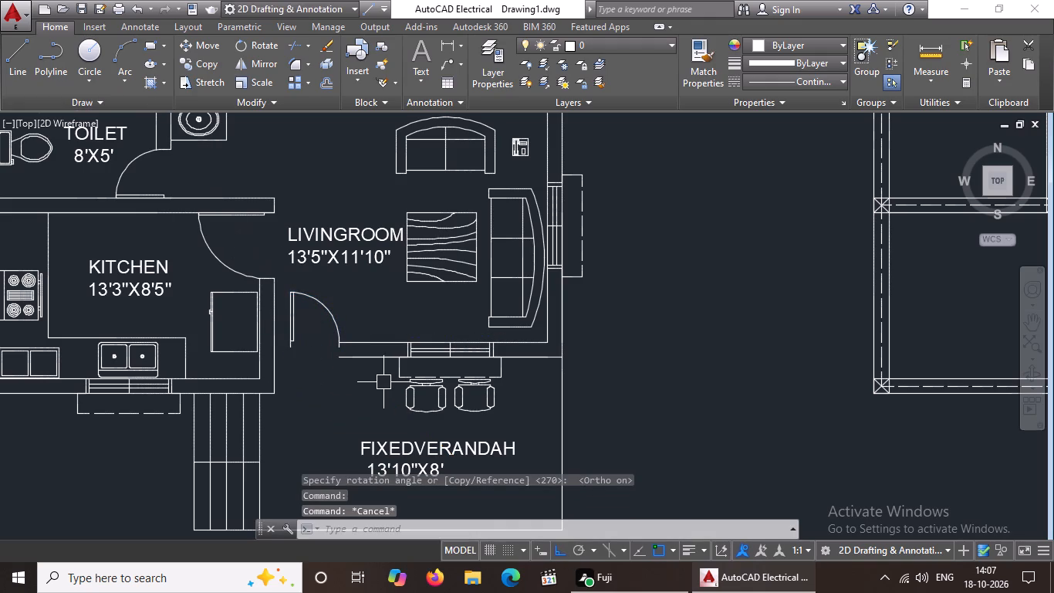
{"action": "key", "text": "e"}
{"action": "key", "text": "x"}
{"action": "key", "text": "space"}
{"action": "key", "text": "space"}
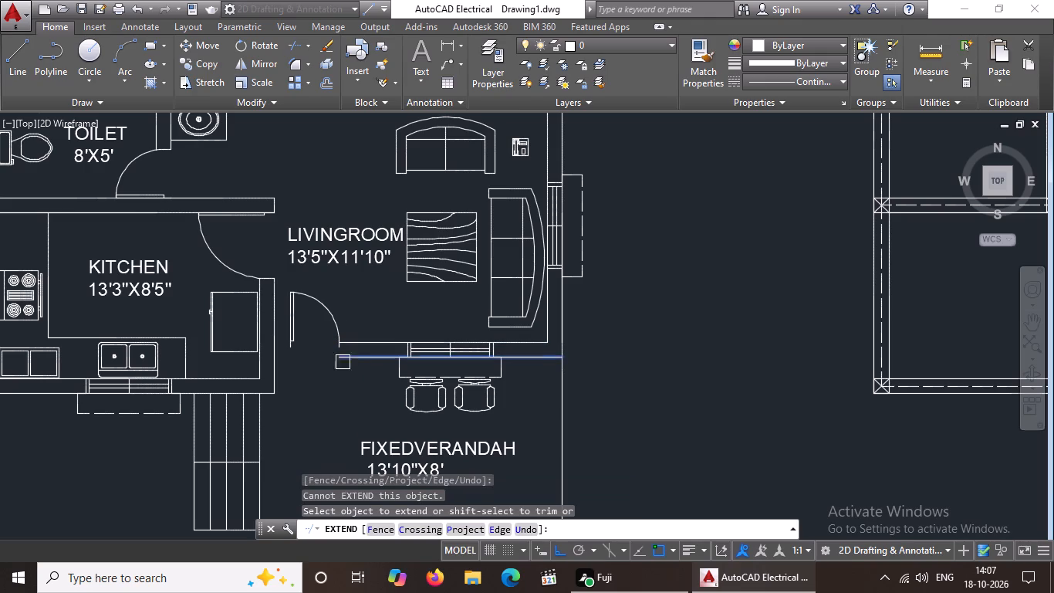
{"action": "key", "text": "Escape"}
Extend both lines of the wall between the living room and the verandah across the entrance opening to the kitchen wall.
{"action": "key", "text": "e"}
{"action": "key", "text": "x"}
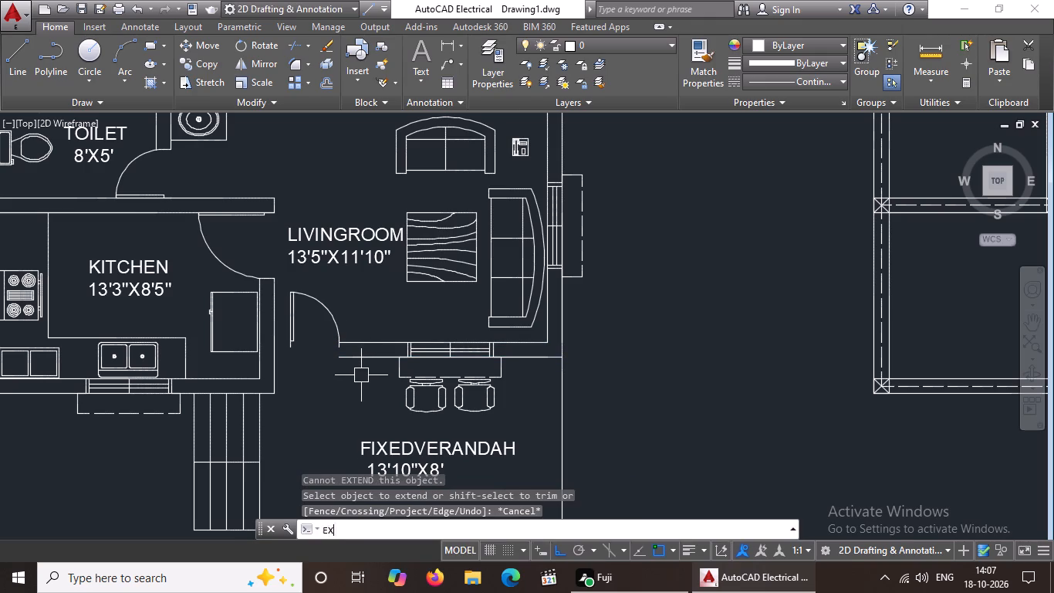
{"action": "key", "text": "Return"}
{"action": "key", "text": "Return"}
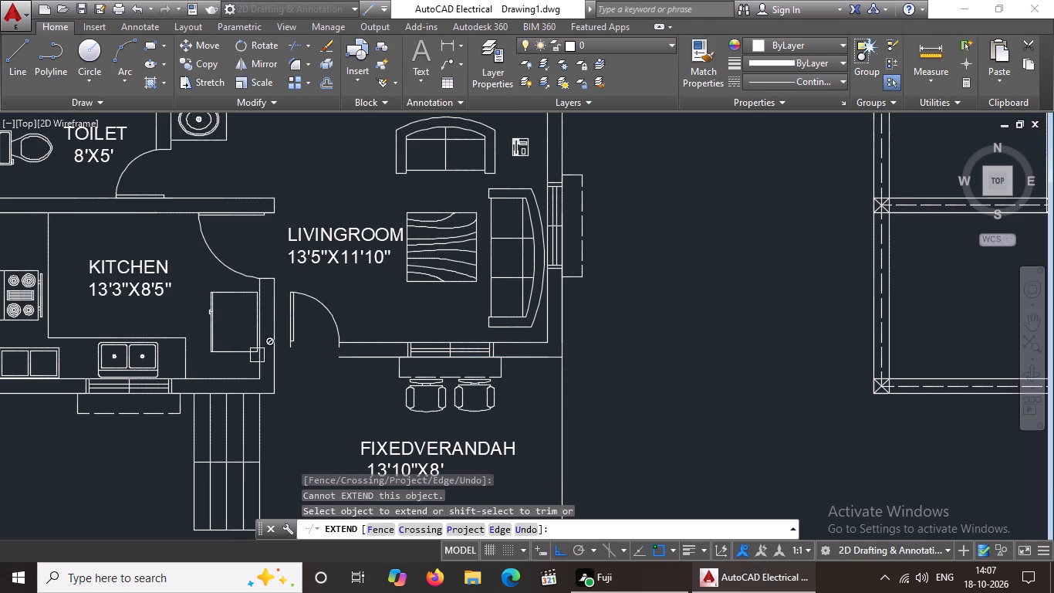
{"action": "left_click", "coordinate": [346, 358]}
{"action": "left_click", "coordinate": [355, 343]}
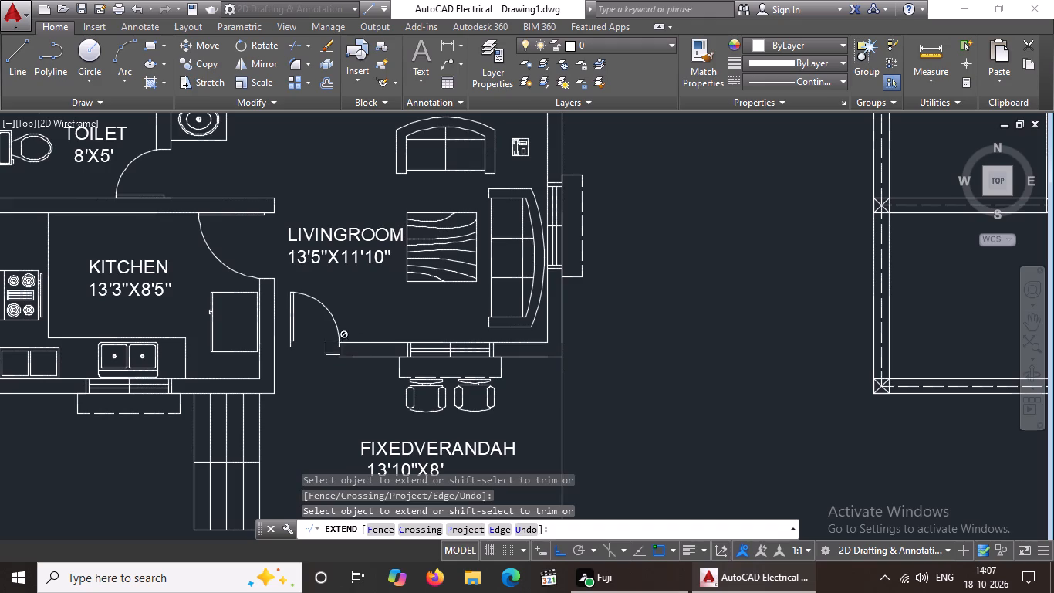
{"action": "left_click", "coordinate": [334, 360]}
{"action": "left_click", "coordinate": [342, 356]}
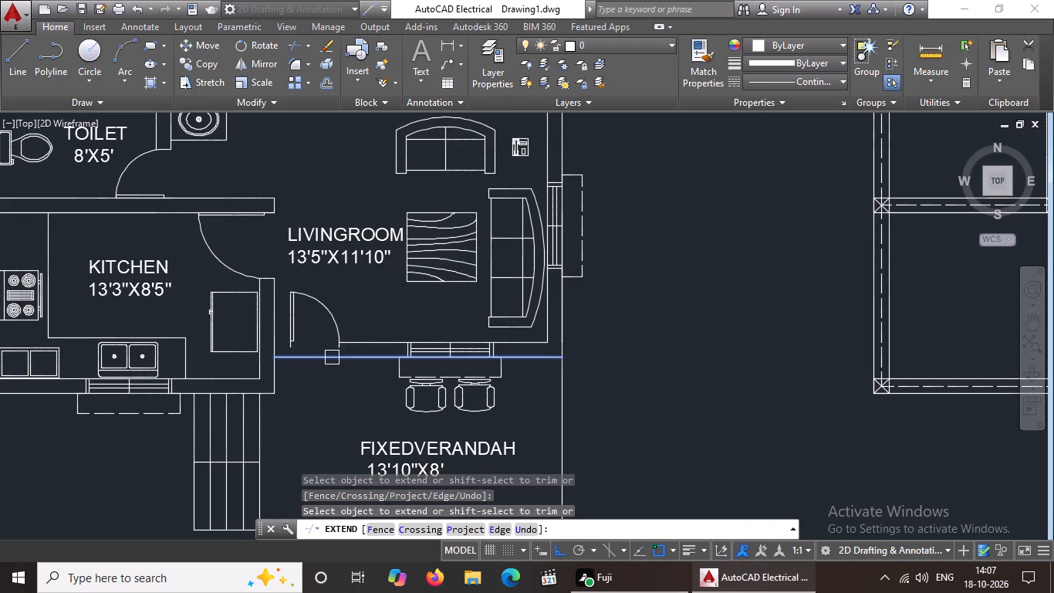
{"action": "left_click", "coordinate": [299, 357]}
{"action": "left_click", "coordinate": [356, 341]}
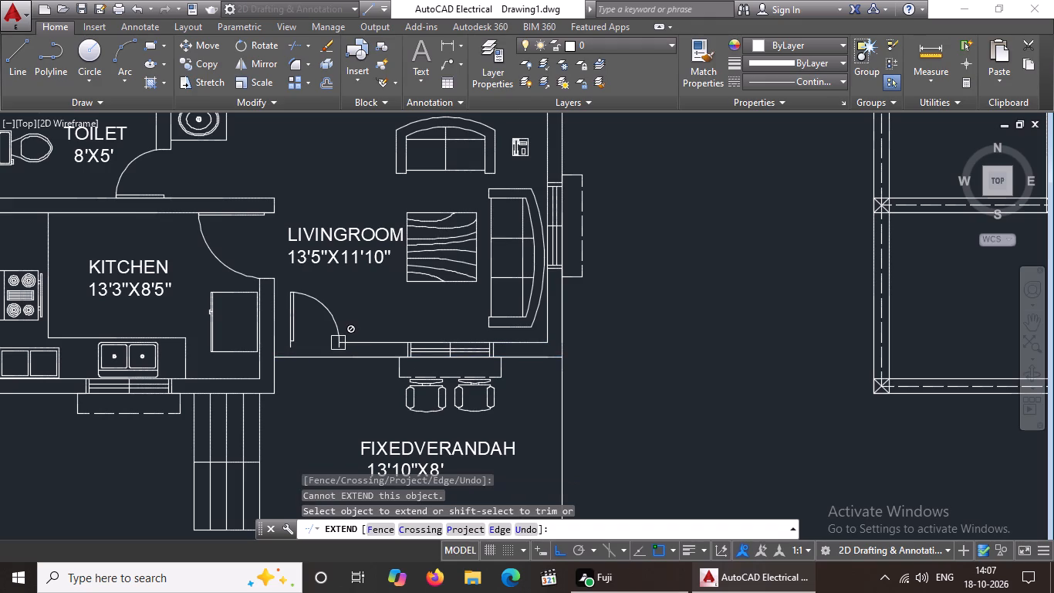
{"action": "left_click", "coordinate": [355, 340]}
{"action": "left_click", "coordinate": [304, 343]}
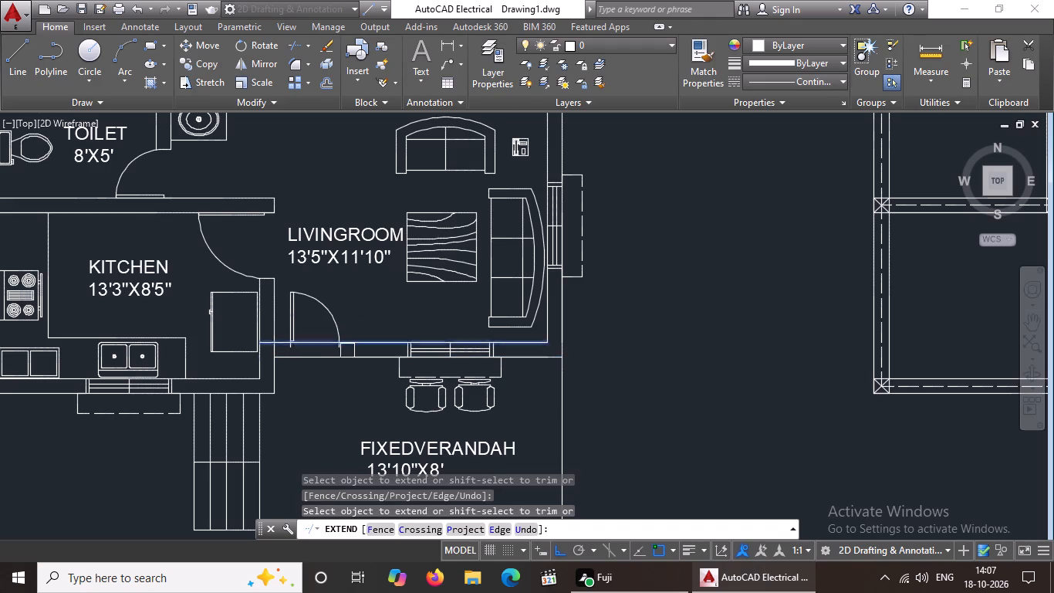
{"action": "key", "text": "Escape"}
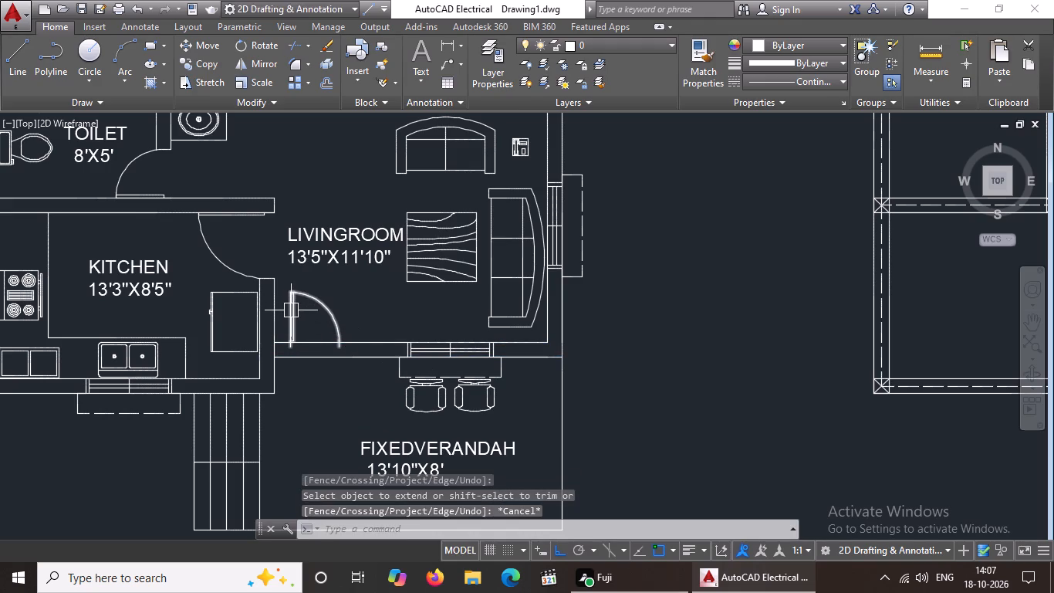
Move the entrance door so its hinge corner sits where the verandah-side wall line meets the kitchen wall.
{"action": "left_click", "coordinate": [292, 313]}
{"action": "left_click", "coordinate": [203, 45]}
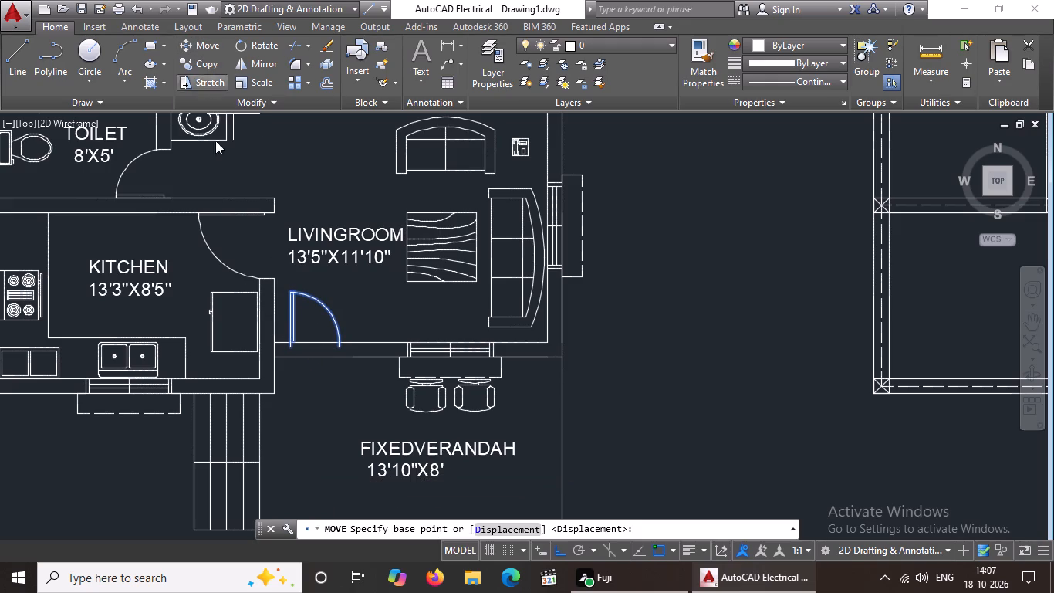
{"action": "scroll", "coordinate": [289, 356], "scroll_direction": "up", "scroll_amount": 1}
{"action": "left_click", "coordinate": [290, 344]}
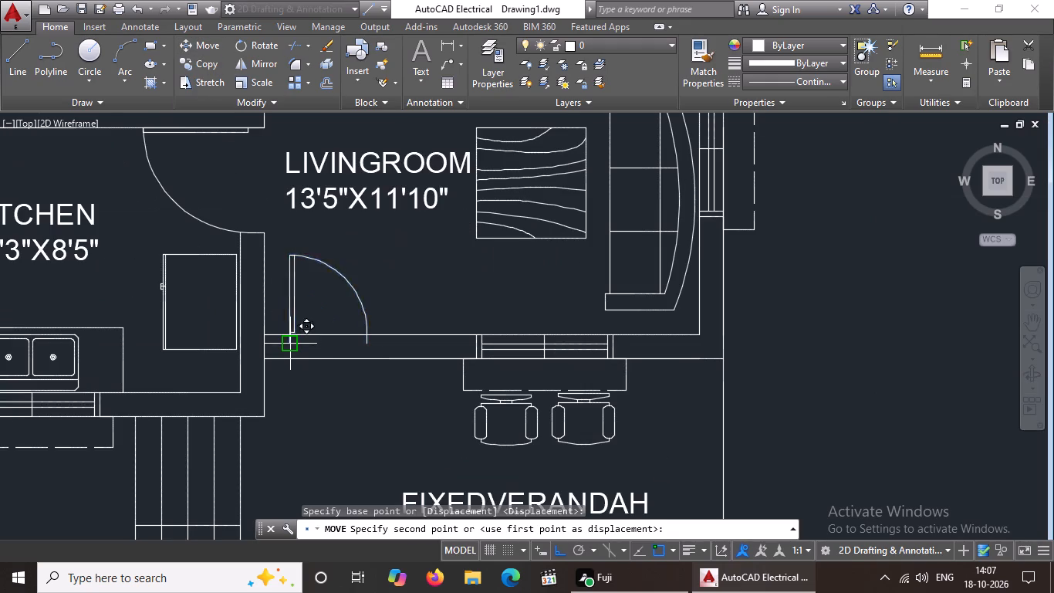
{"action": "left_click", "coordinate": [267, 359]}
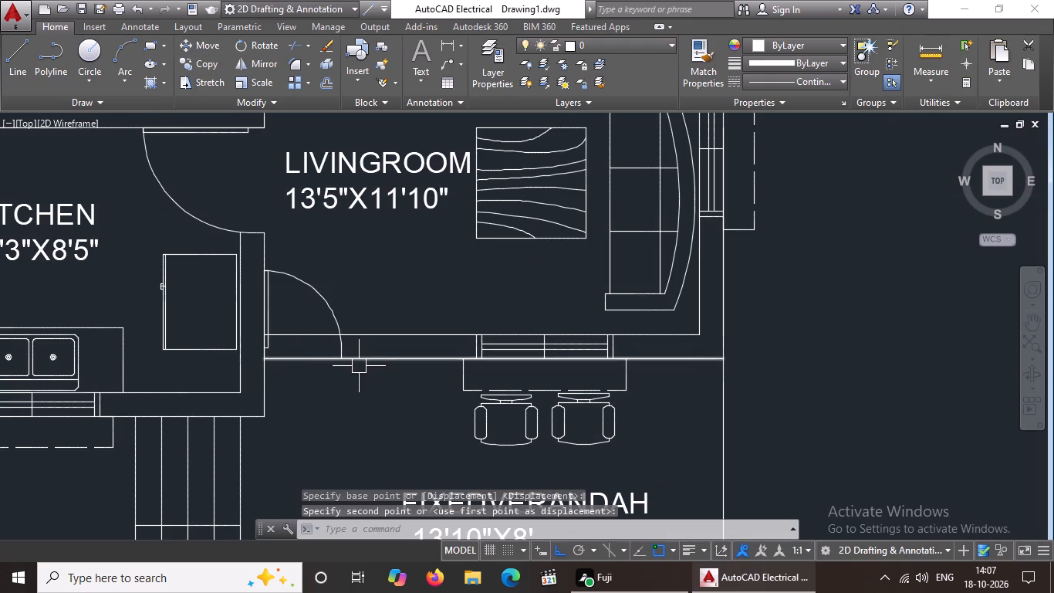
{"action": "key", "text": "Escape"}
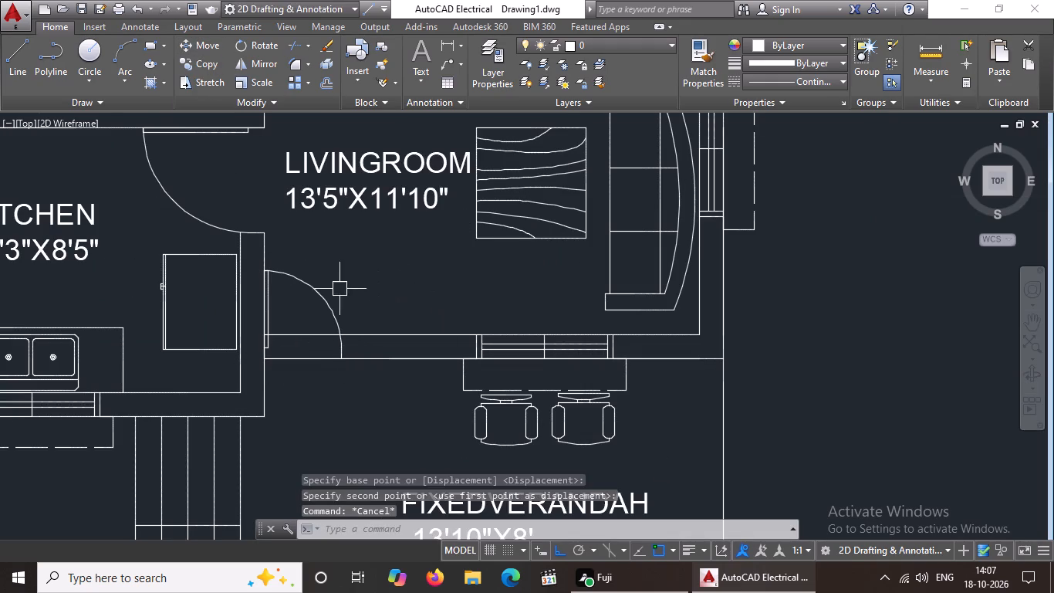
Mirror the entrance door about a vertical line at its arc's free end, keeping the source, to form a double door.
{"action": "left_click", "coordinate": [318, 286]}
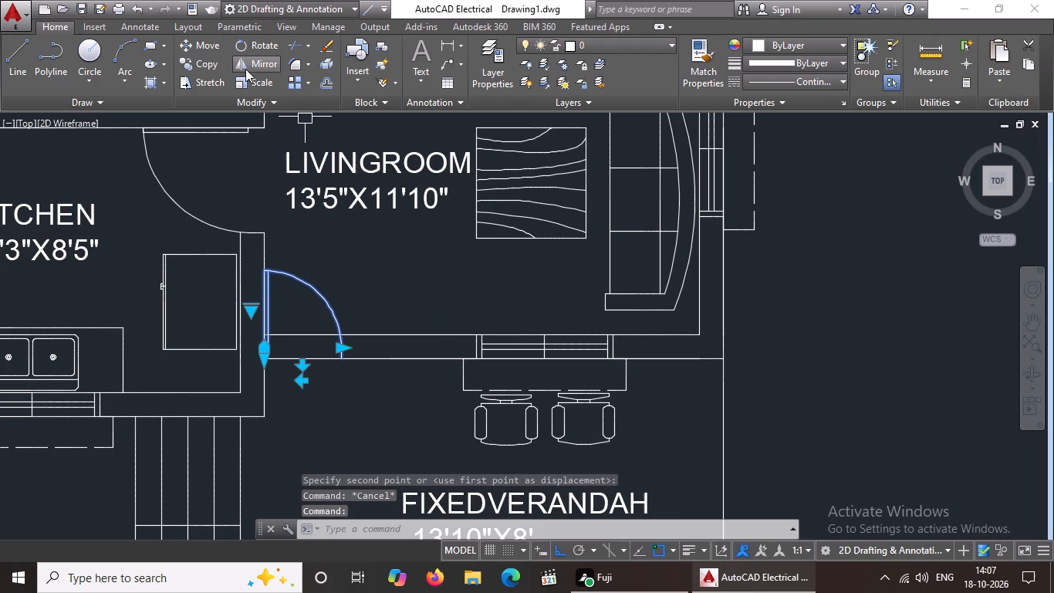
{"action": "left_click", "coordinate": [252, 65]}
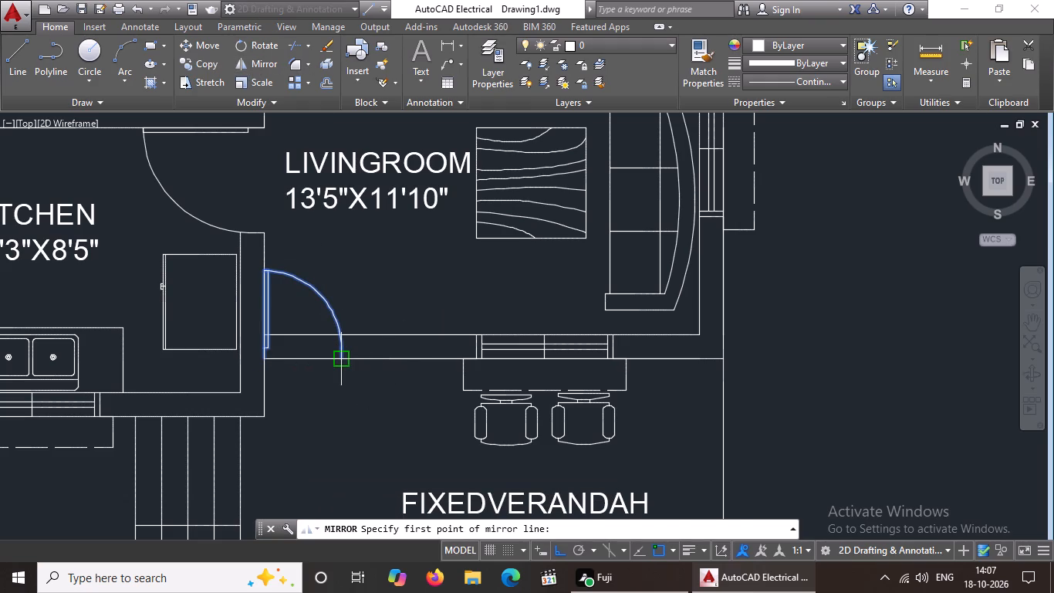
{"action": "left_click", "coordinate": [340, 357]}
{"action": "left_click", "coordinate": [346, 263]}
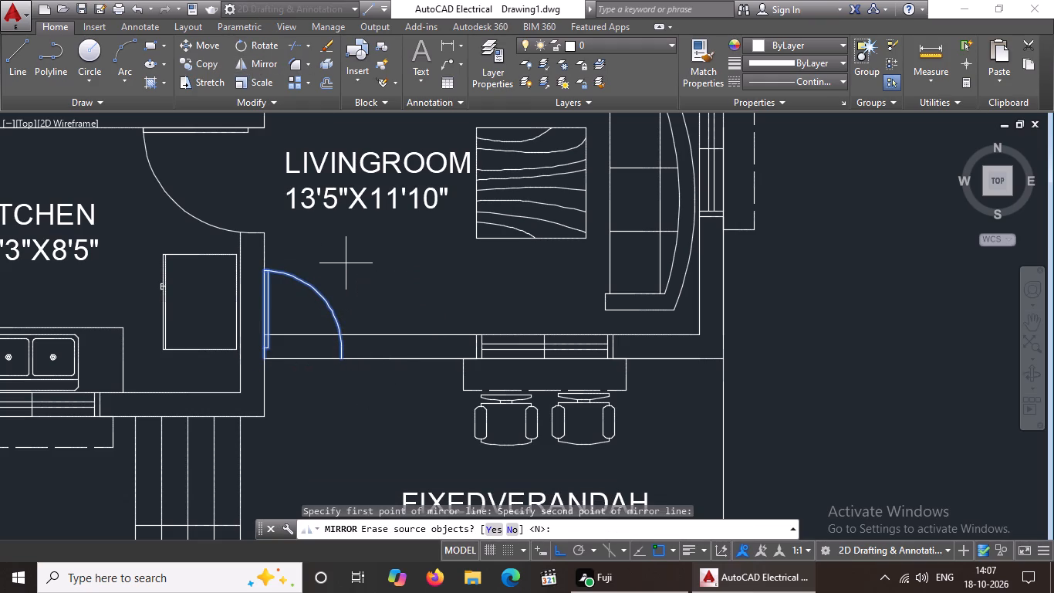
{"action": "key", "text": "n"}
{"action": "key", "text": "space"}
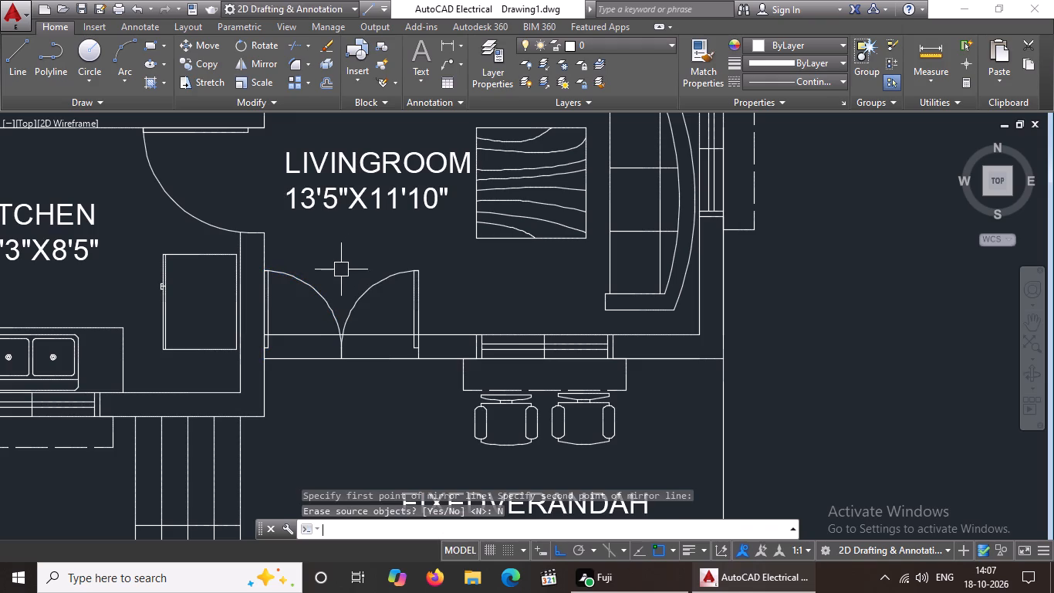
{"action": "key", "text": "Escape"}
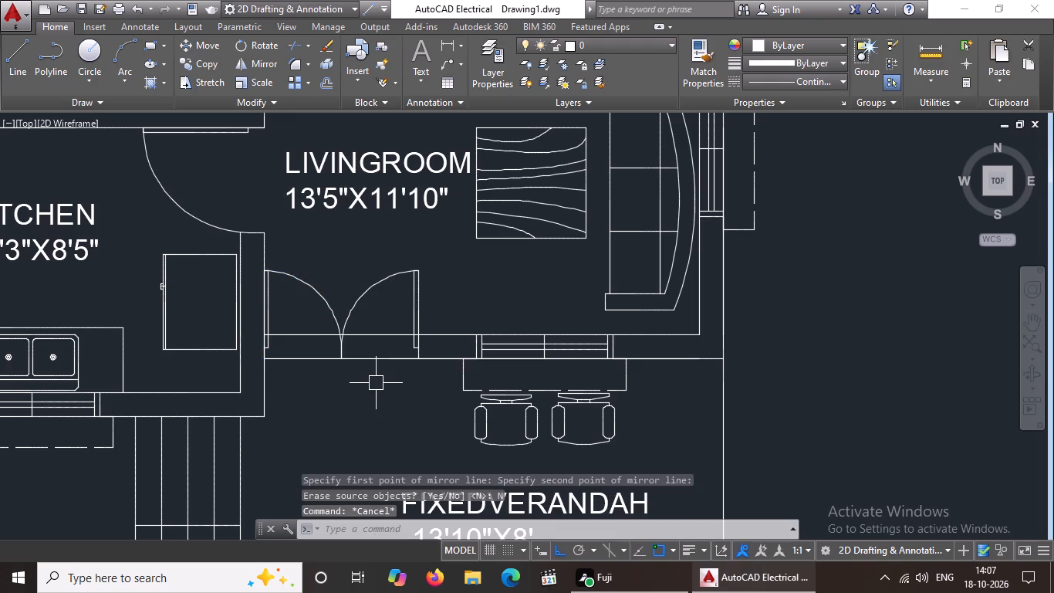
Trim the living-room-side wall line inside both leaves and swings of the double entrance door.
{"action": "key", "text": "t"}
{"action": "type", "text": "R"}
{"action": "key", "text": "space"}
{"action": "key", "text": "space"}
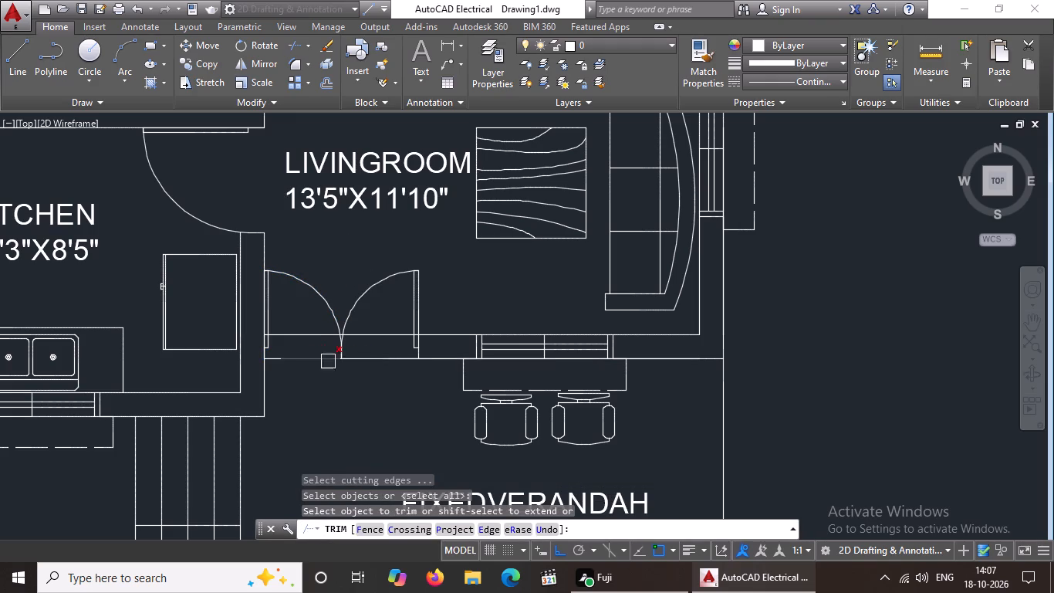
{"action": "scroll", "coordinate": [282, 334], "scroll_direction": "up", "scroll_amount": 4}
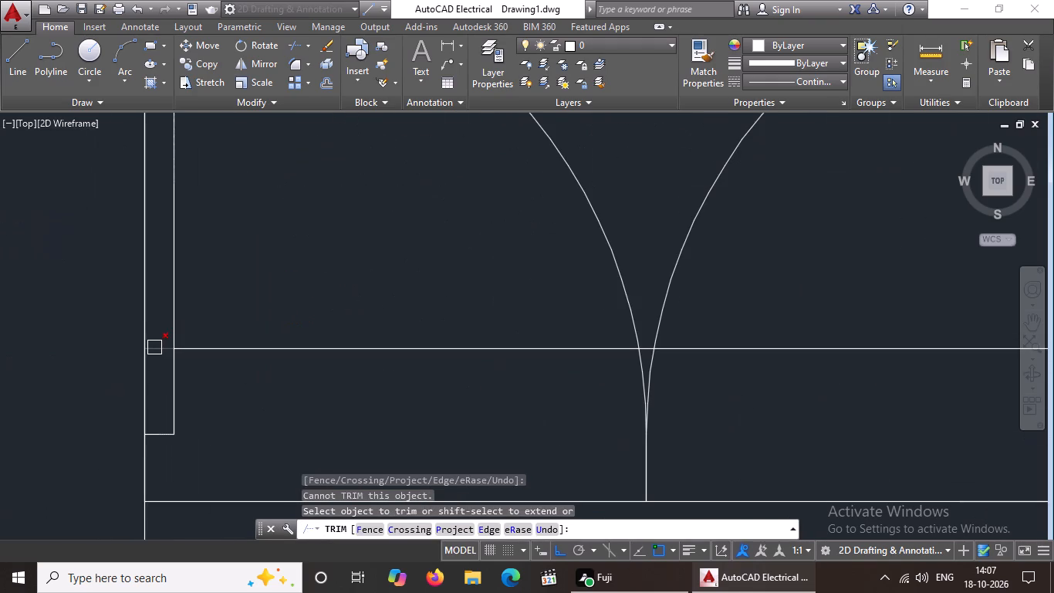
{"action": "left_click", "coordinate": [154, 349]}
{"action": "left_click", "coordinate": [194, 354]}
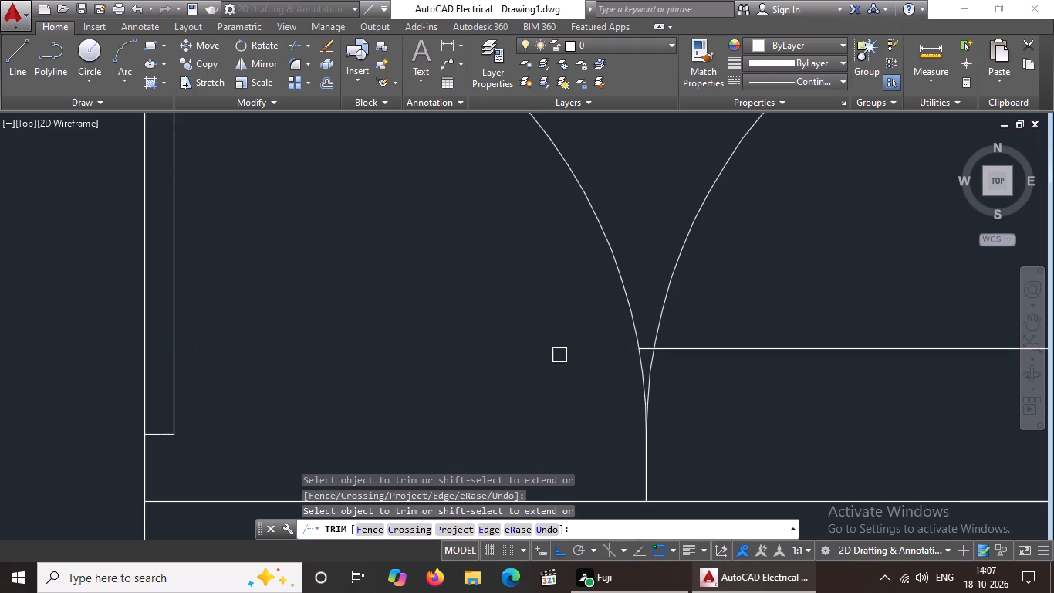
{"action": "scroll", "coordinate": [526, 405], "scroll_direction": "down", "scroll_amount": 3}
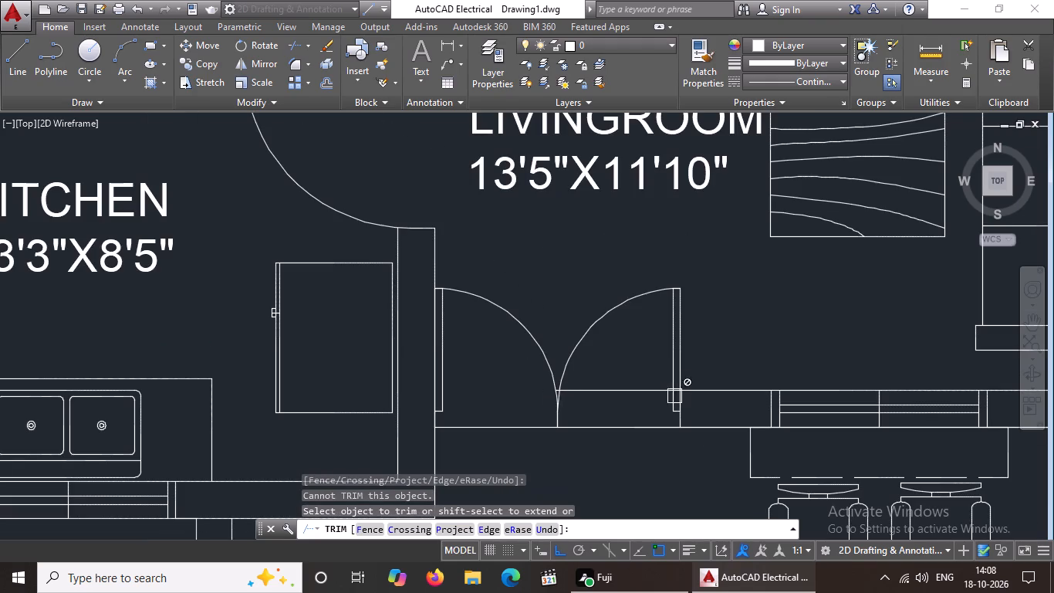
{"action": "scroll", "coordinate": [678, 397], "scroll_direction": "up", "scroll_amount": 3}
{"action": "left_click_drag", "start_coordinate": [665, 368], "coordinate": [658, 370]}
{"action": "left_click", "coordinate": [629, 374]}
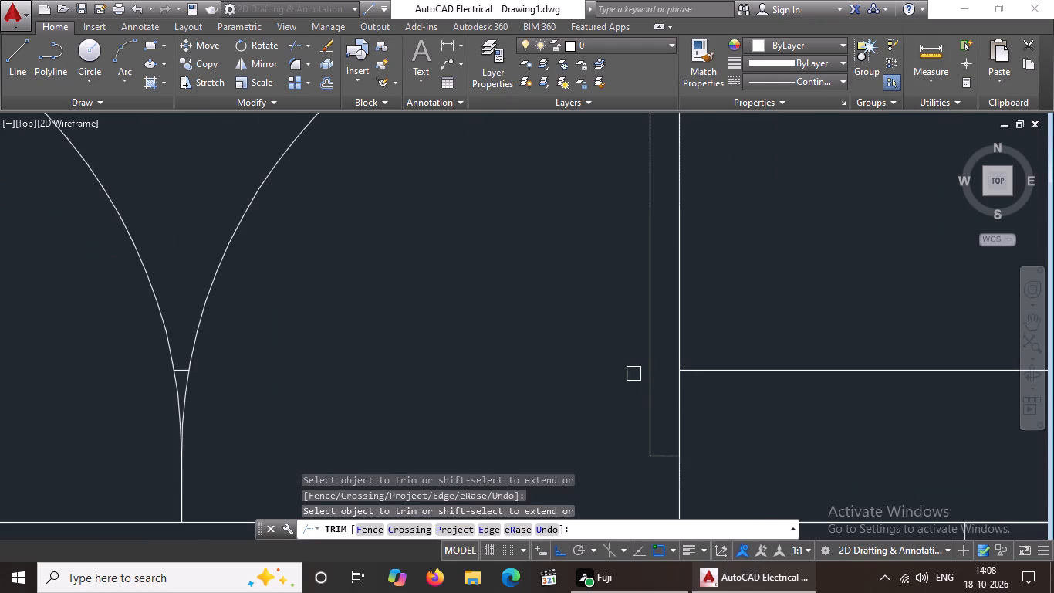
Review the whole ground floor plan and the adjacent wall and column layout.
{"action": "scroll", "coordinate": [648, 368], "scroll_direction": "down", "scroll_amount": 6}
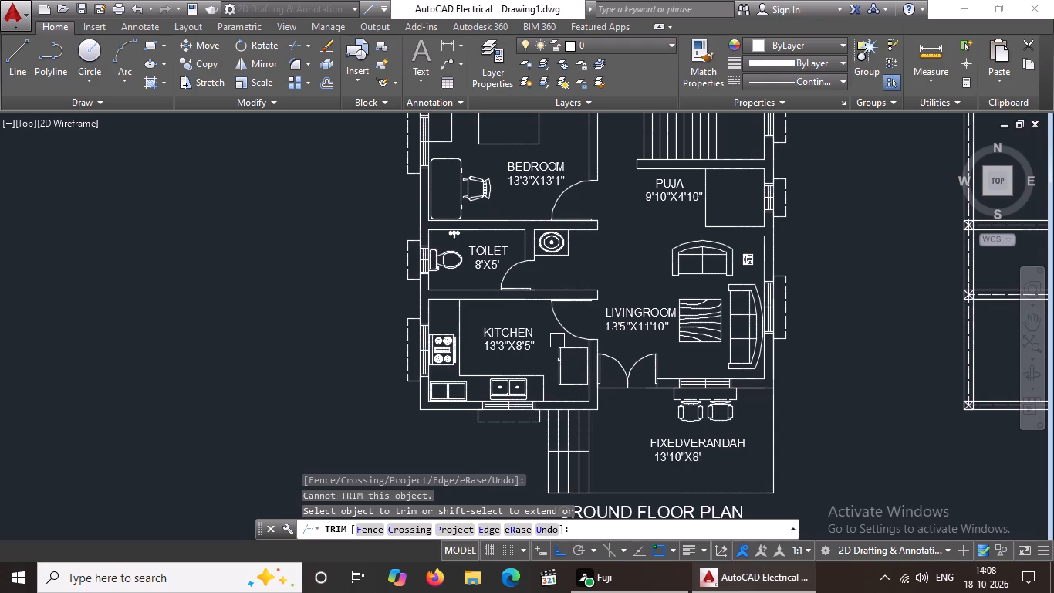
{"action": "middle_click_drag", "start_coordinate": [557, 343], "coordinate": [557, 422]}
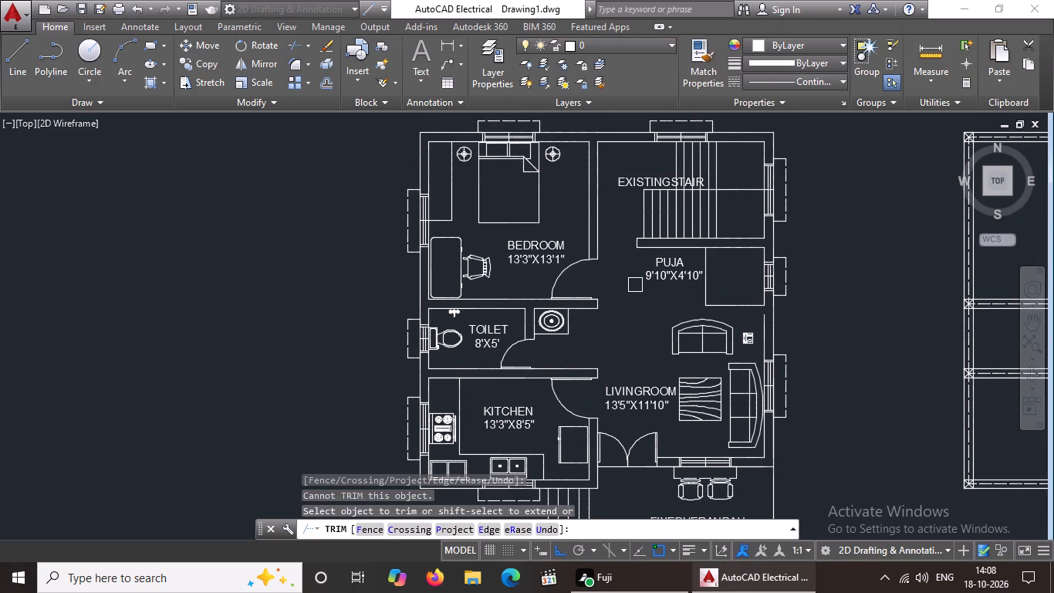
{"action": "middle_click_drag", "start_coordinate": [626, 292], "coordinate": [614, 351]}
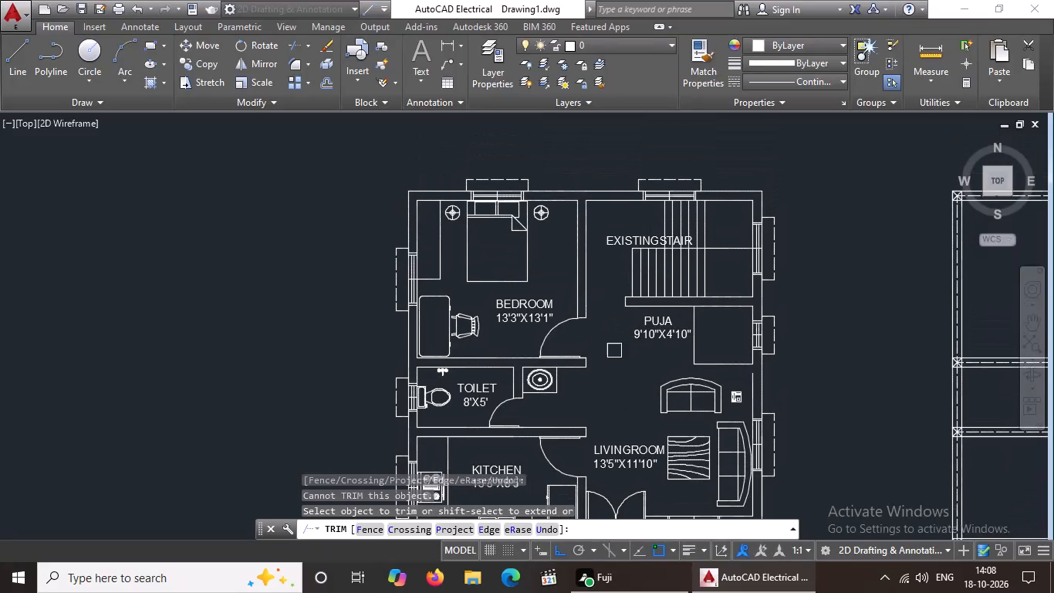
{"action": "scroll", "coordinate": [614, 351], "scroll_direction": "down", "scroll_amount": 1}
{"action": "middle_click_drag", "start_coordinate": [619, 407], "coordinate": [630, 331]}
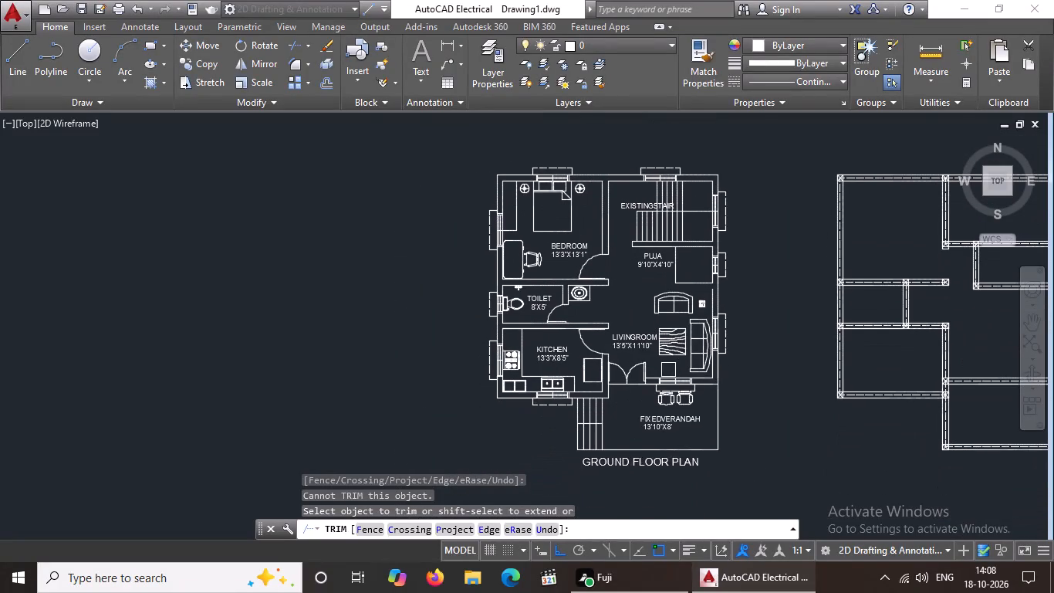
{"action": "middle_click_drag", "start_coordinate": [663, 363], "coordinate": [605, 331]}
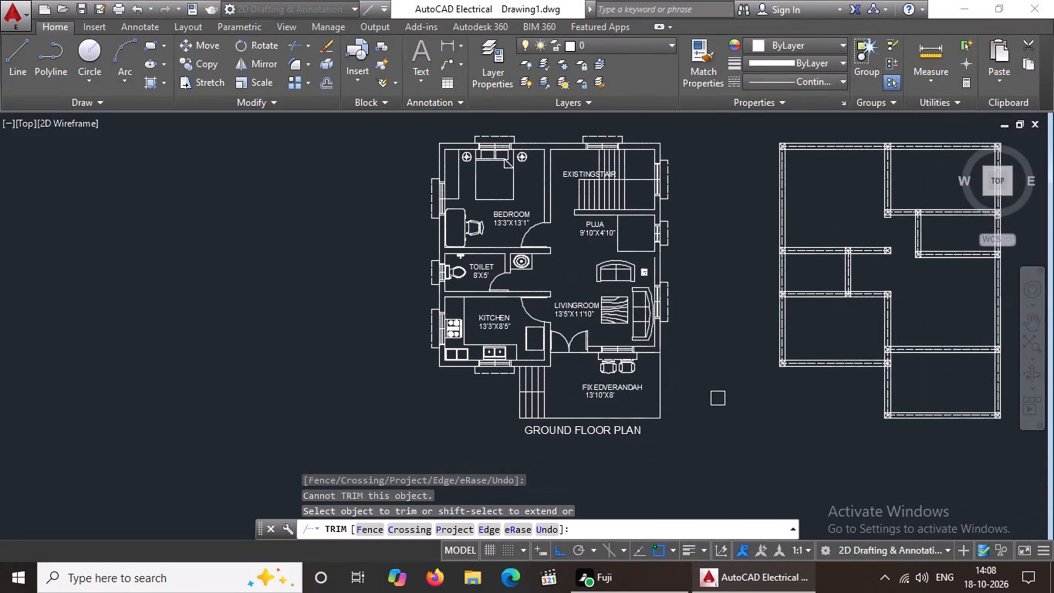
{"action": "key", "text": "Escape"}
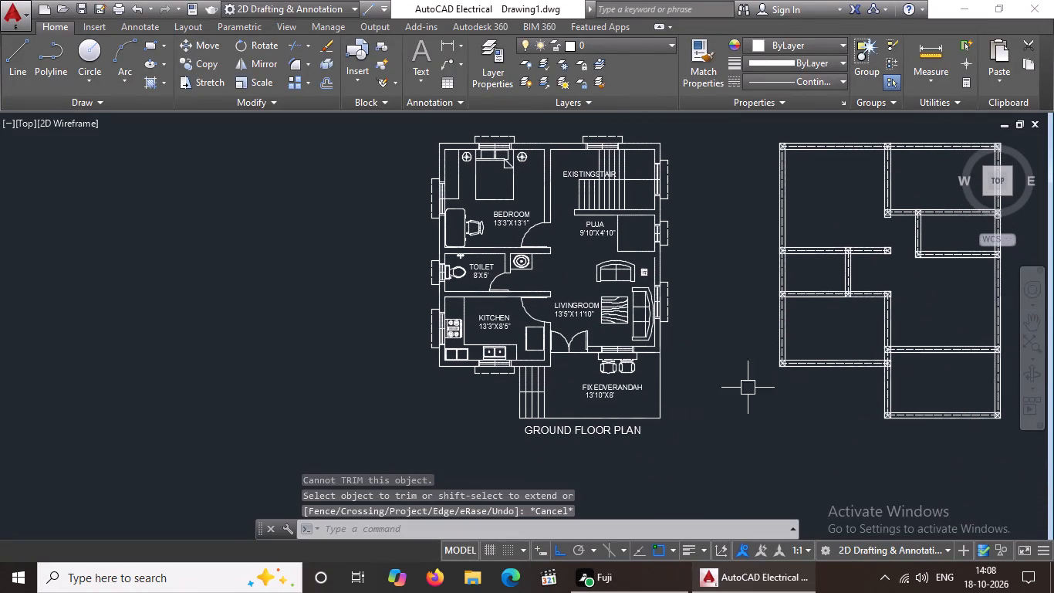
{"action": "middle_click_drag", "start_coordinate": [705, 403], "coordinate": [594, 447]}
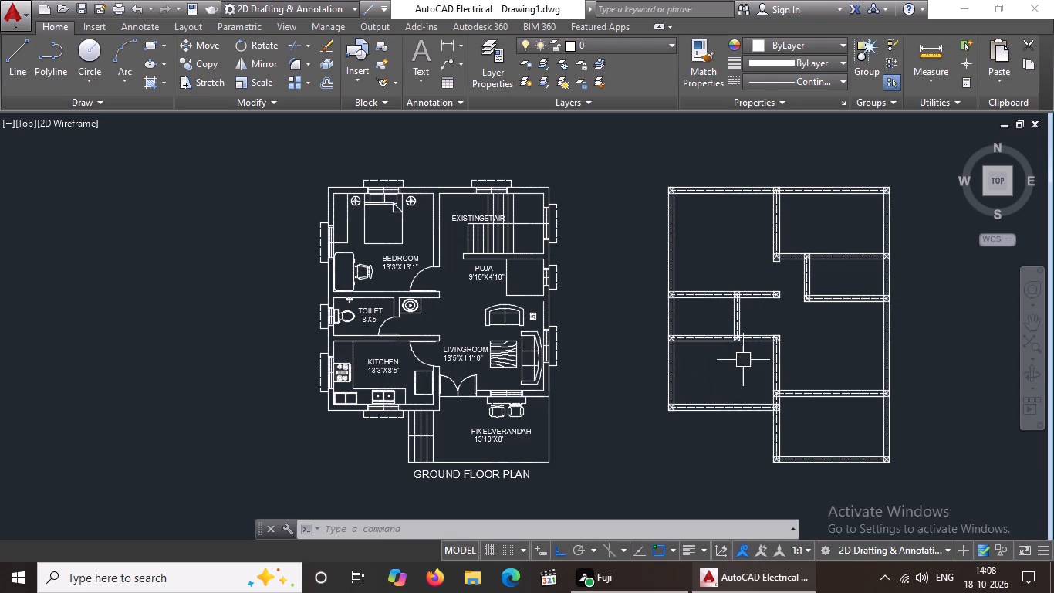
{"action": "scroll", "coordinate": [793, 464], "scroll_direction": "up", "scroll_amount": 2}
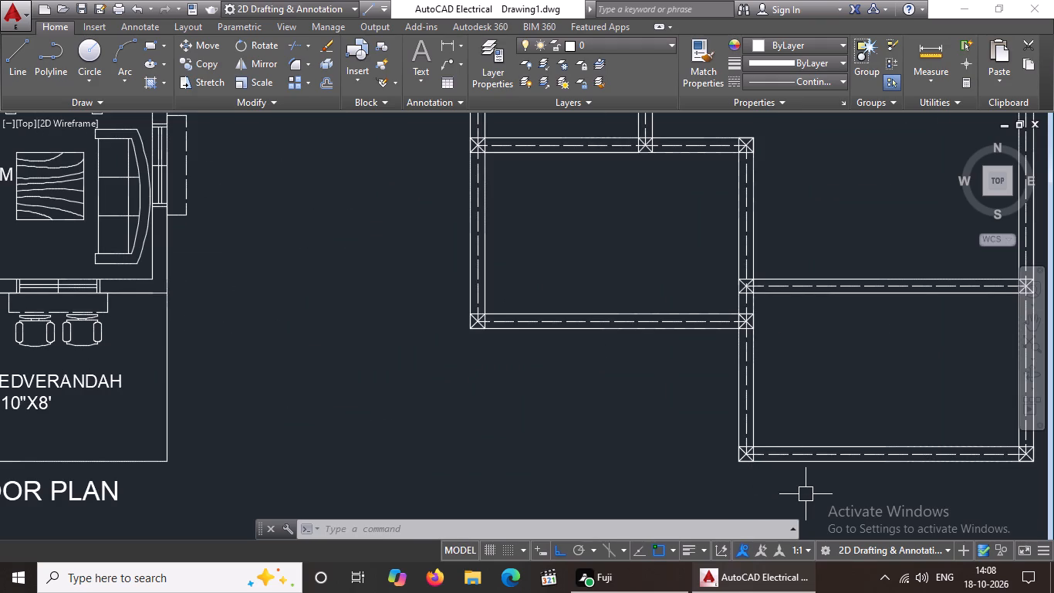
{"action": "key", "text": "Escape"}
{"action": "scroll", "coordinate": [803, 415], "scroll_direction": "down", "scroll_amount": 2}
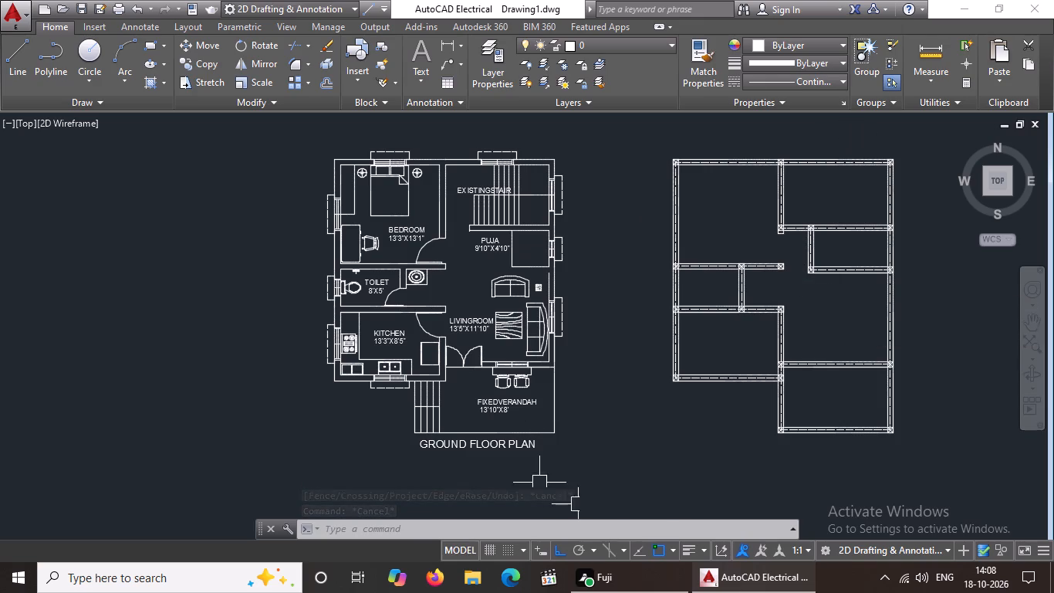
{"action": "key", "text": "Escape"}
Offset the south and west edges of the south-west verandah column outward twice each, at 5" spacing.
{"action": "key", "text": "o"}
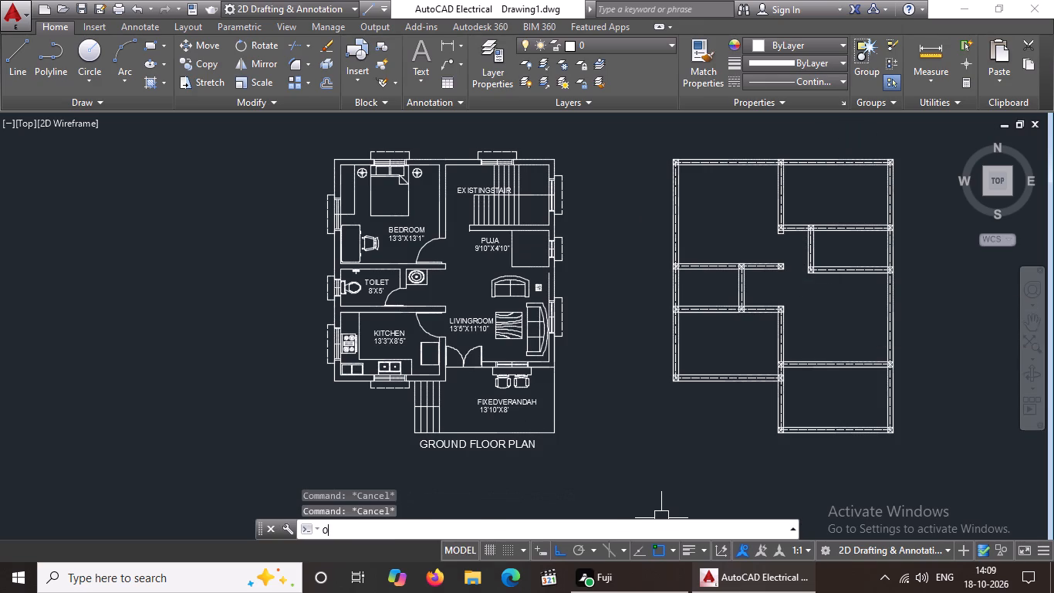
{"action": "key", "text": "Return"}
{"action": "key", "text": "5"}
{"action": "key", "text": "shift+quotedbl"}
{"action": "key", "text": "Return"}
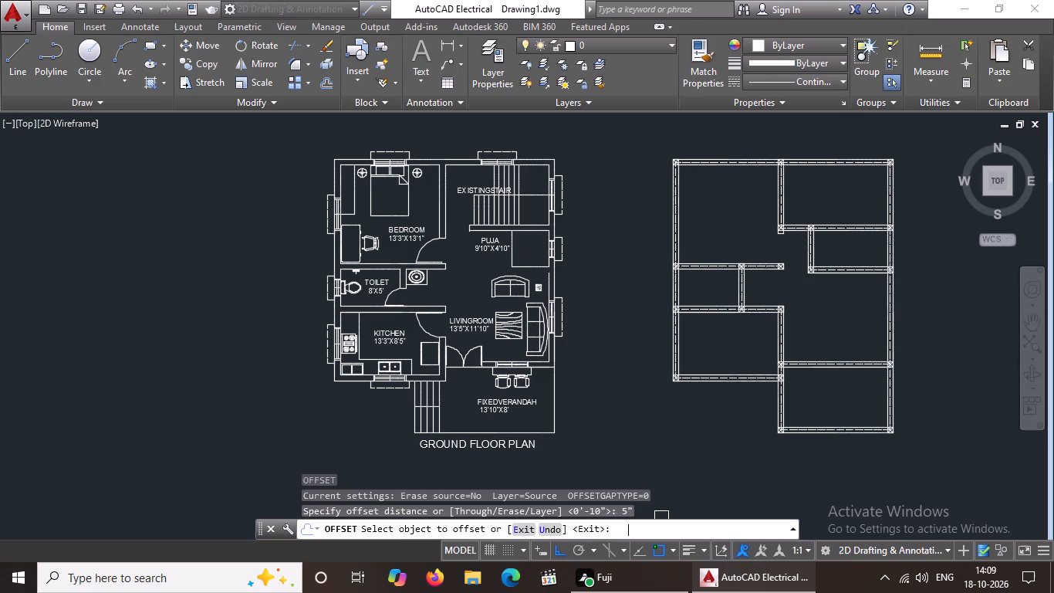
{"action": "scroll", "coordinate": [810, 439], "scroll_direction": "up", "scroll_amount": 3}
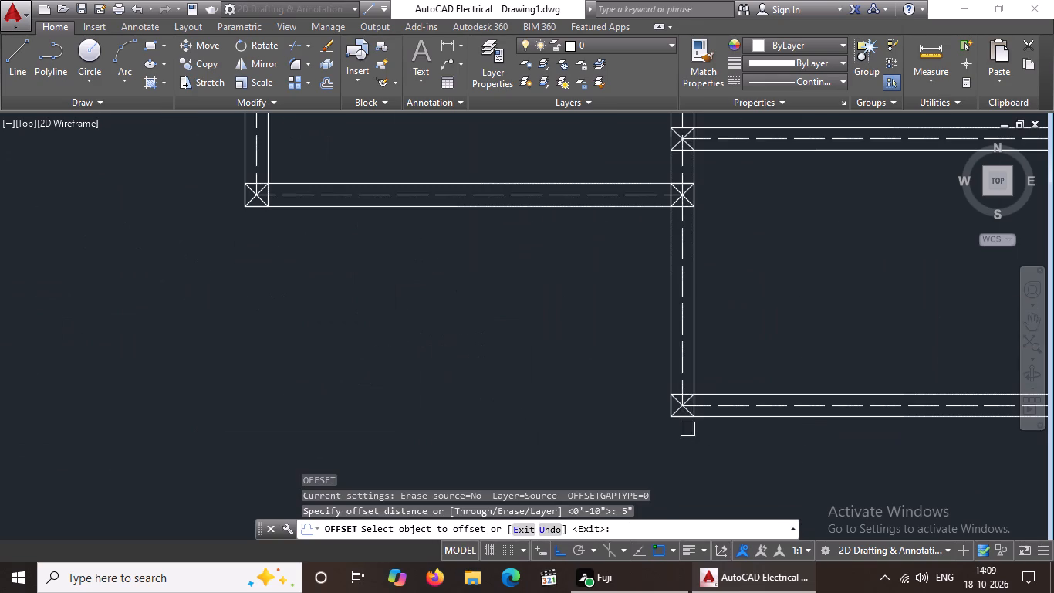
{"action": "scroll", "coordinate": [682, 421], "scroll_direction": "up", "scroll_amount": 3}
{"action": "left_click", "coordinate": [681, 414]}
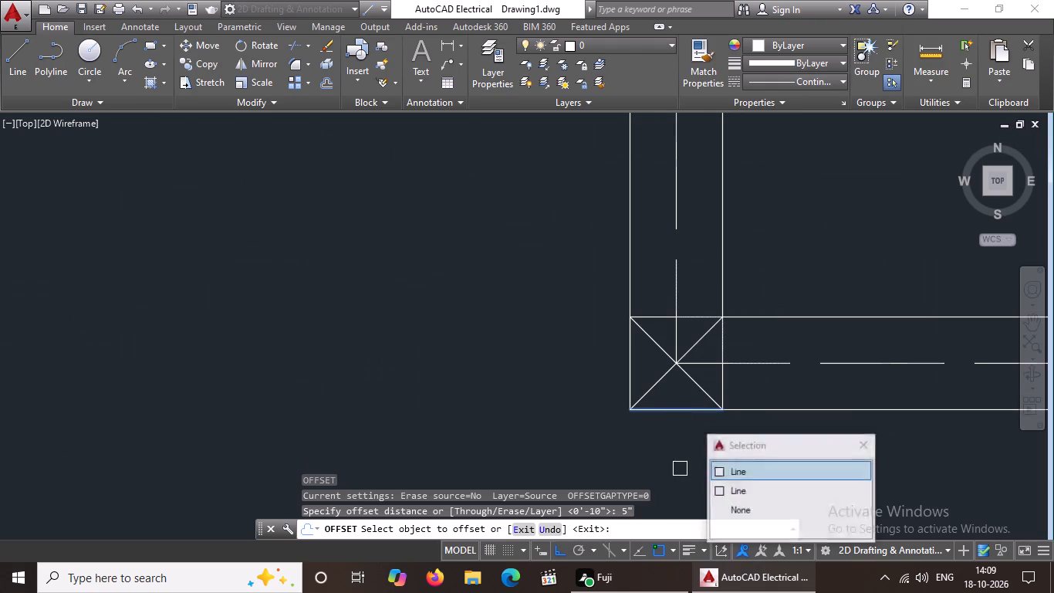
{"action": "left_click", "coordinate": [680, 469]}
{"action": "left_click_drag", "start_coordinate": [696, 462], "coordinate": [696, 483]}
{"action": "left_click", "coordinate": [696, 494]}
{"action": "scroll", "coordinate": [733, 458], "scroll_direction": "down", "scroll_amount": 2}
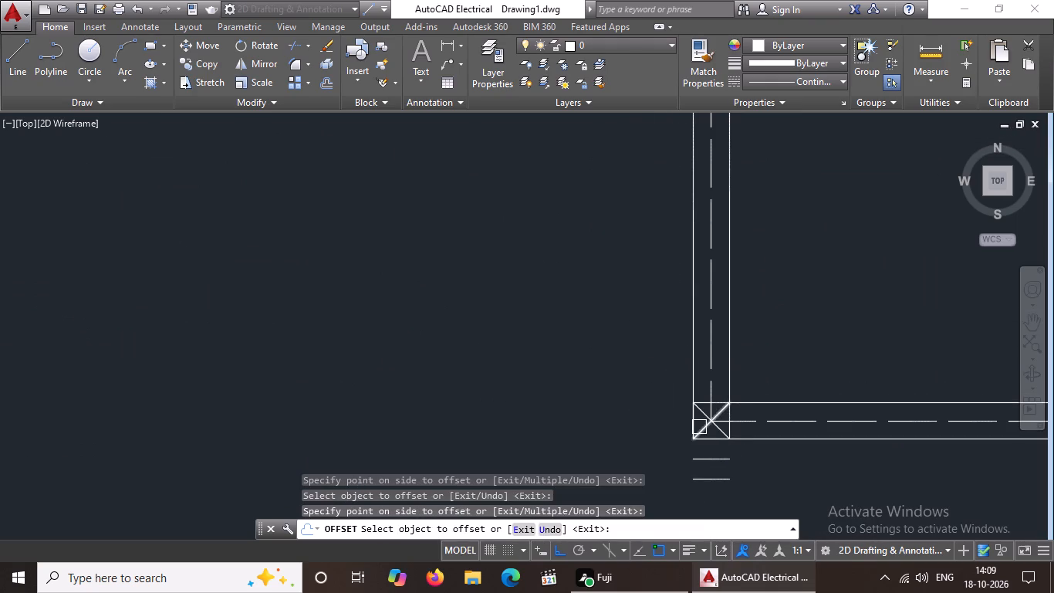
{"action": "left_click", "coordinate": [693, 424]}
{"action": "left_click_drag", "start_coordinate": [620, 425], "coordinate": [637, 422]}
{"action": "left_click", "coordinate": [671, 429]}
{"action": "left_click", "coordinate": [616, 444]}
Offset the east and north edges of the south-west verandah column outward twice each, at 5" spacing.
{"action": "scroll", "coordinate": [748, 401], "scroll_direction": "up", "scroll_amount": 1}
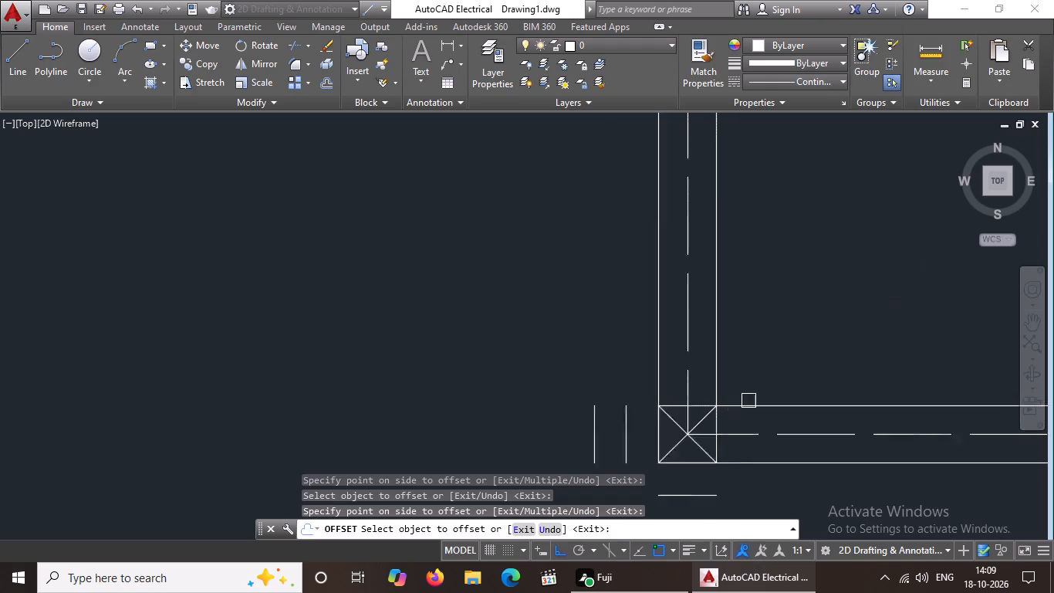
{"action": "scroll", "coordinate": [748, 401], "scroll_direction": "up", "scroll_amount": 1}
{"action": "left_click_drag", "start_coordinate": [701, 474], "coordinate": [730, 473]}
{"action": "left_click", "coordinate": [819, 481]}
{"action": "left_click_drag", "start_coordinate": [744, 482], "coordinate": [779, 476]}
{"action": "left_click_drag", "start_coordinate": [816, 476], "coordinate": [834, 476]}
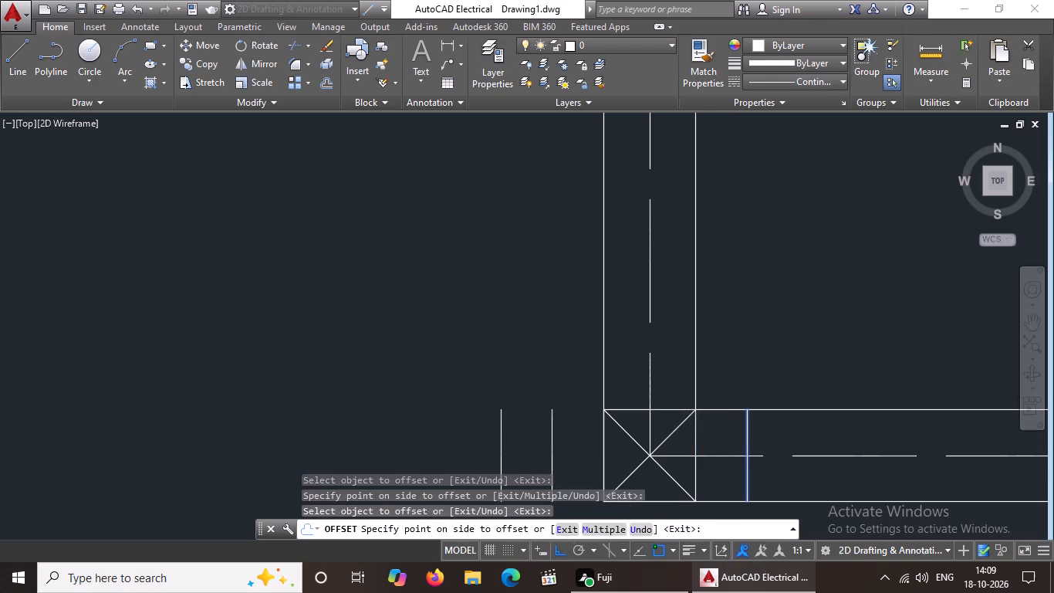
{"action": "left_click_drag", "start_coordinate": [834, 476], "coordinate": [843, 476]}
{"action": "left_click", "coordinate": [843, 476]}
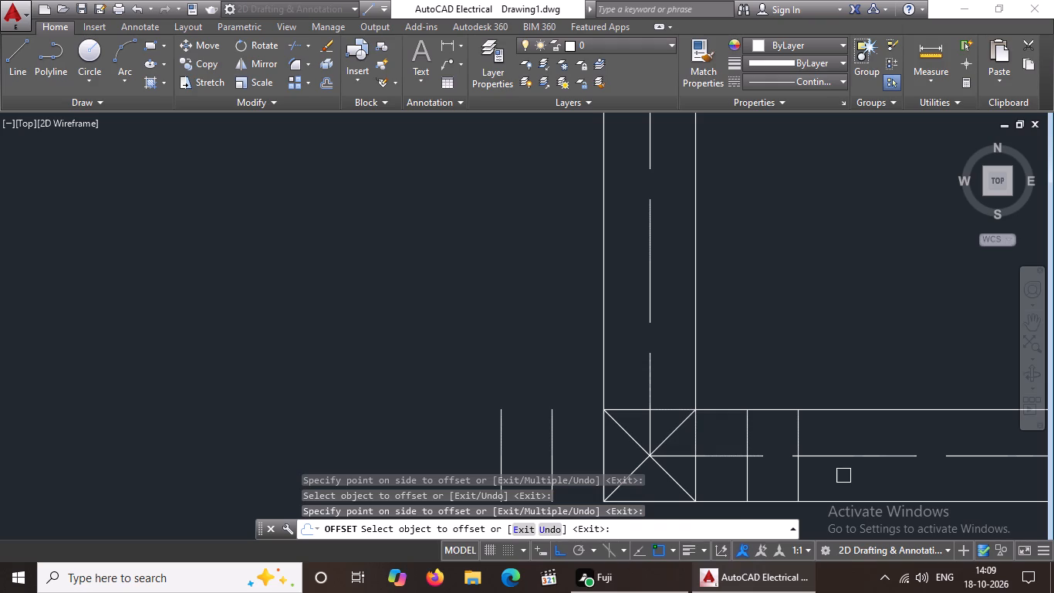
{"action": "left_click", "coordinate": [623, 407]}
{"action": "left_click", "coordinate": [627, 371]}
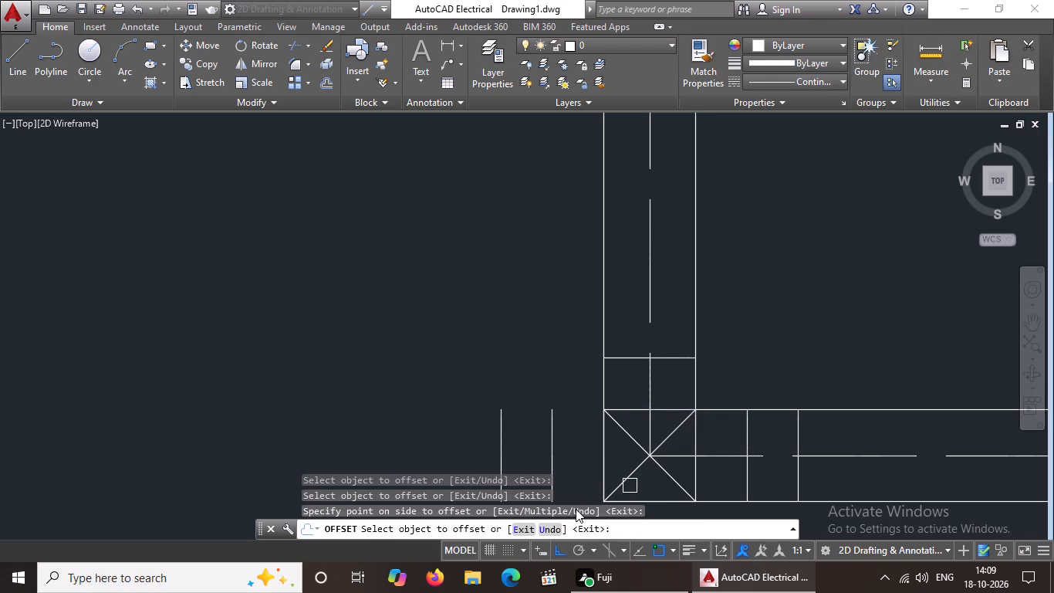
{"action": "left_click", "coordinate": [622, 357]}
{"action": "left_click", "coordinate": [624, 289]}
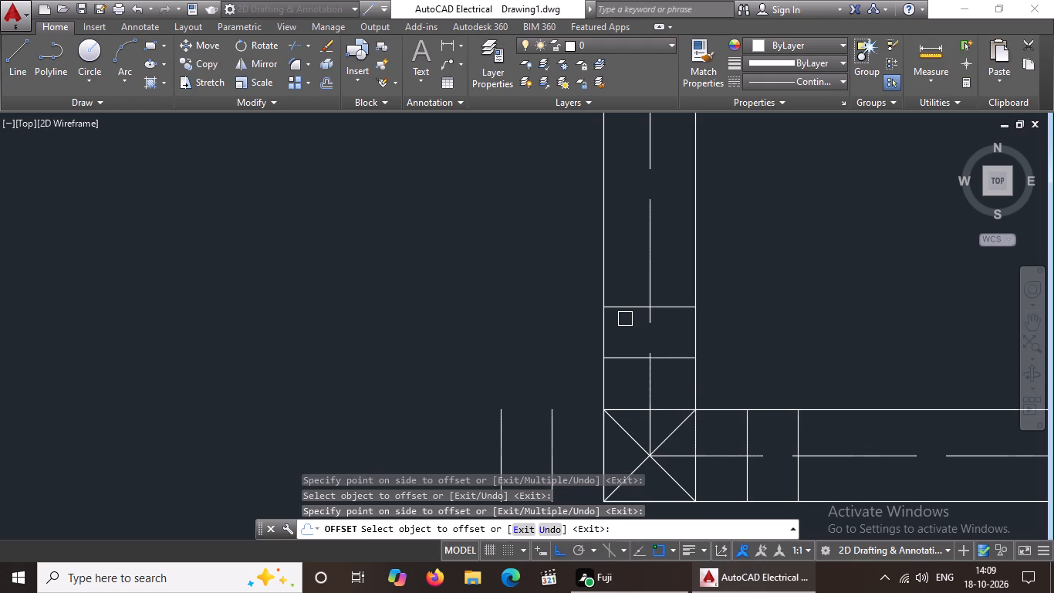
Offset the south and east edges of the south-east verandah column outward twice each, at 5" spacing.
{"action": "scroll", "coordinate": [625, 319], "scroll_direction": "down", "scroll_amount": 3}
{"action": "middle_click_drag", "start_coordinate": [811, 365], "coordinate": [550, 428]}
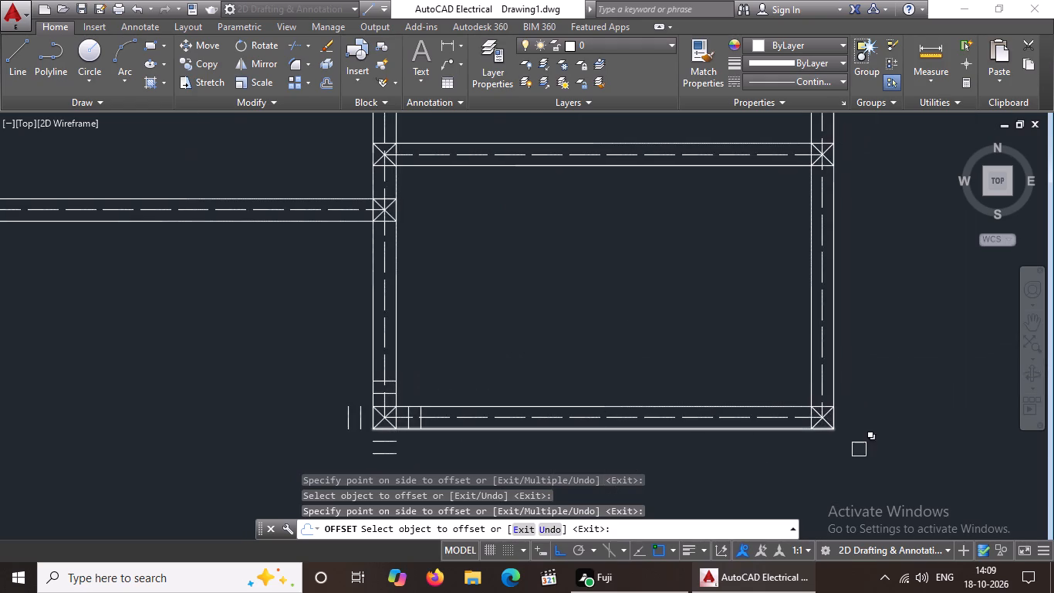
{"action": "scroll", "coordinate": [845, 435], "scroll_direction": "up", "scroll_amount": 2}
{"action": "left_click", "coordinate": [787, 425]}
{"action": "left_click", "coordinate": [792, 489]}
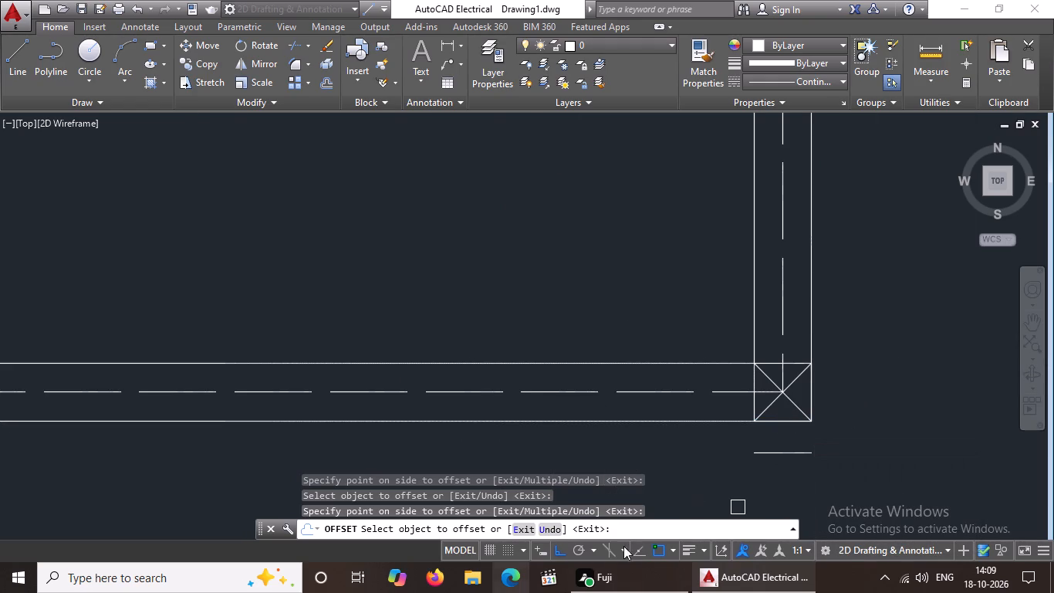
{"action": "left_click", "coordinate": [768, 450]}
{"action": "left_click", "coordinate": [763, 485]}
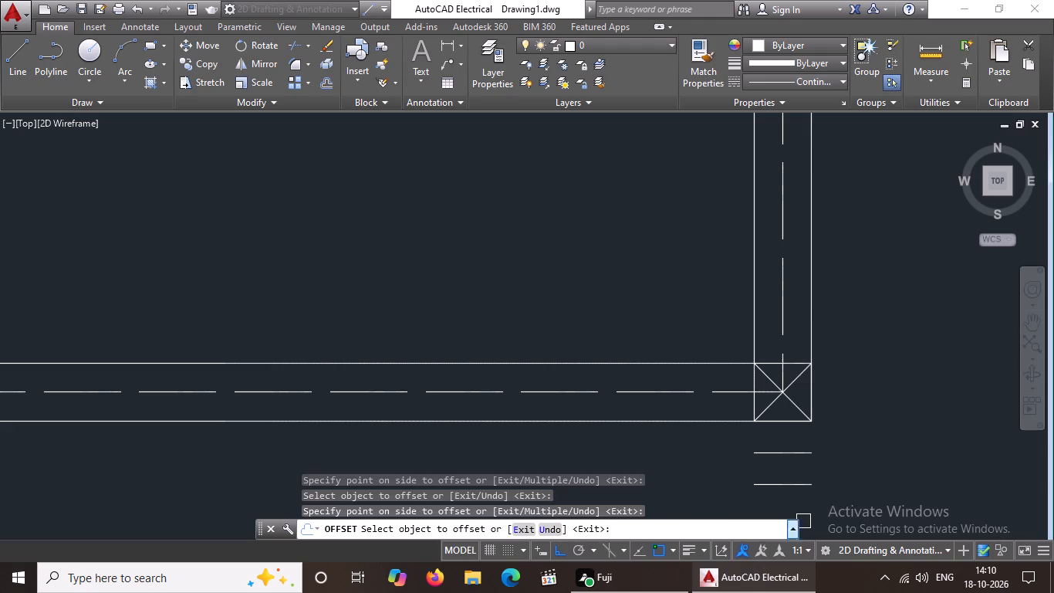
{"action": "left_click", "coordinate": [816, 405]}
{"action": "left_click", "coordinate": [954, 385]}
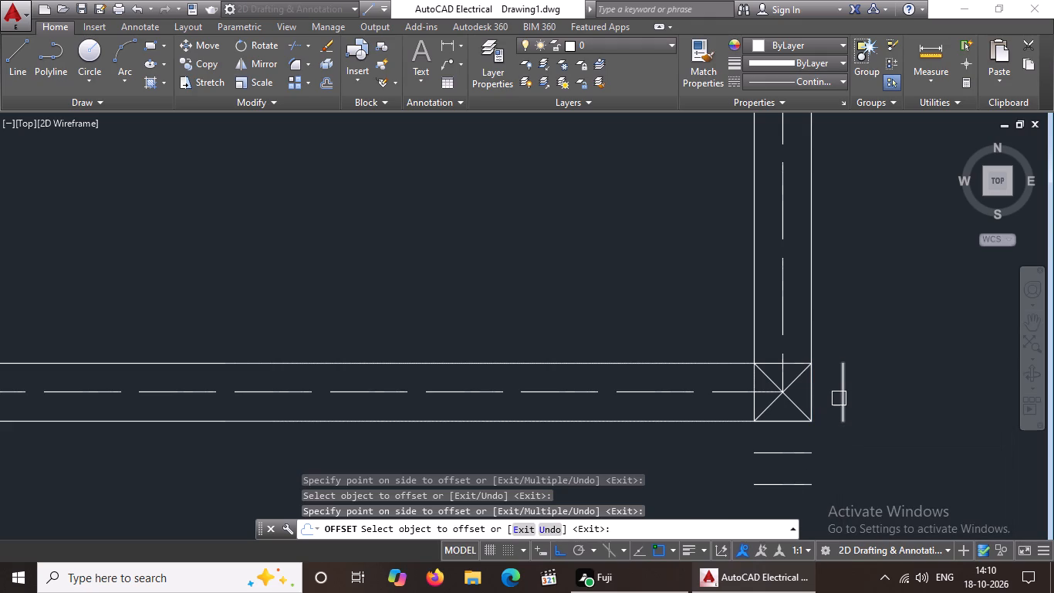
{"action": "left_click", "coordinate": [838, 398]}
{"action": "left_click", "coordinate": [920, 397]}
Offset the west and north edges of the south-east verandah column outward twice each, at 5" spacing.
{"action": "left_click", "coordinate": [755, 405]}
{"action": "left_click", "coordinate": [684, 412]}
{"action": "left_click", "coordinate": [717, 405]}
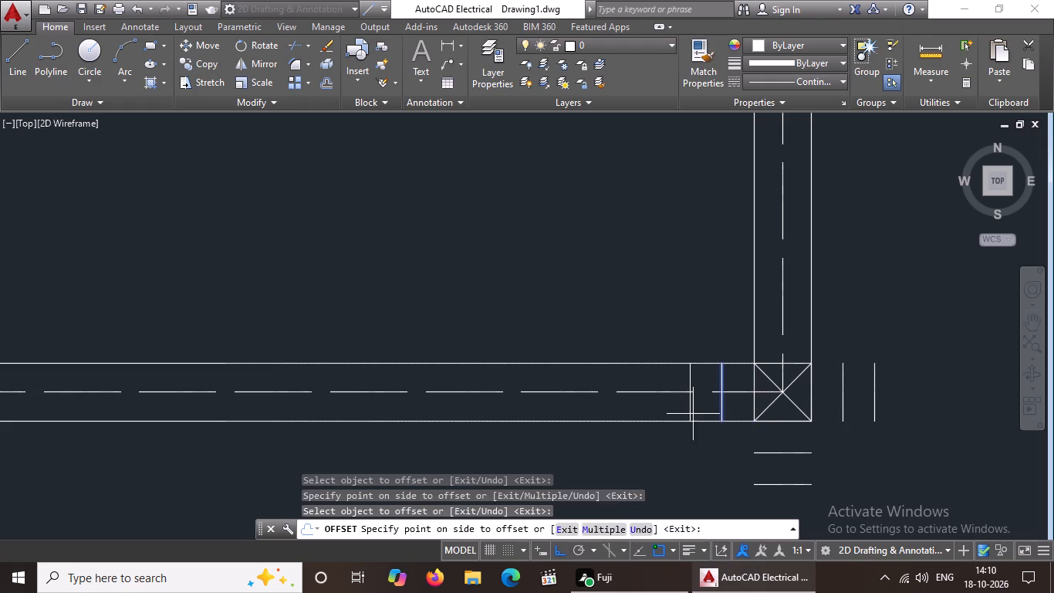
{"action": "left_click", "coordinate": [691, 414]}
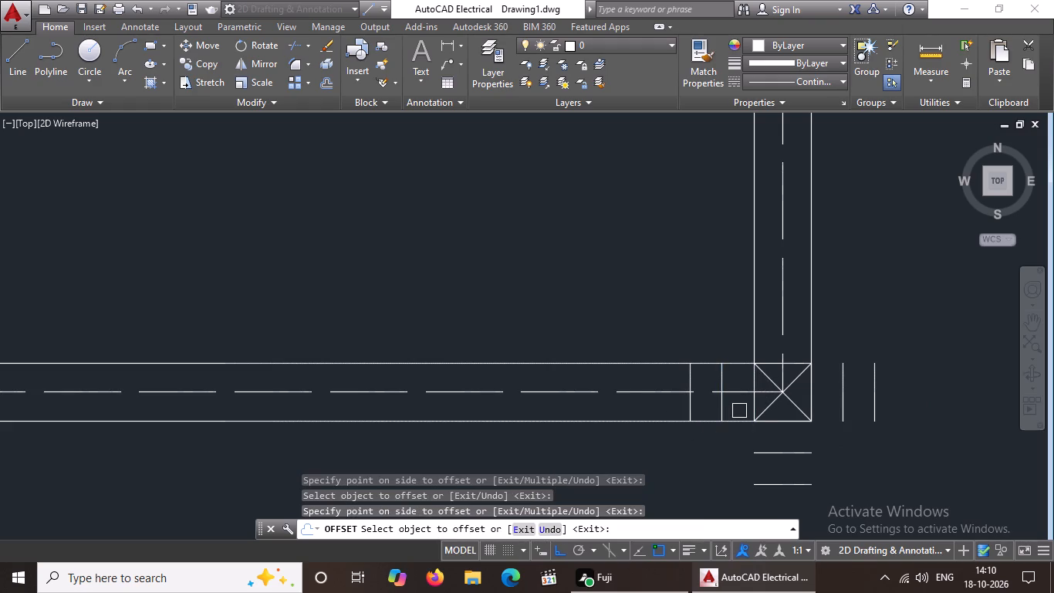
{"action": "left_click", "coordinate": [770, 360]}
{"action": "left_click", "coordinate": [771, 310]}
{"action": "left_click", "coordinate": [768, 328]}
{"action": "left_click", "coordinate": [768, 288]}
{"action": "scroll", "coordinate": [894, 335], "scroll_direction": "down", "scroll_amount": 1}
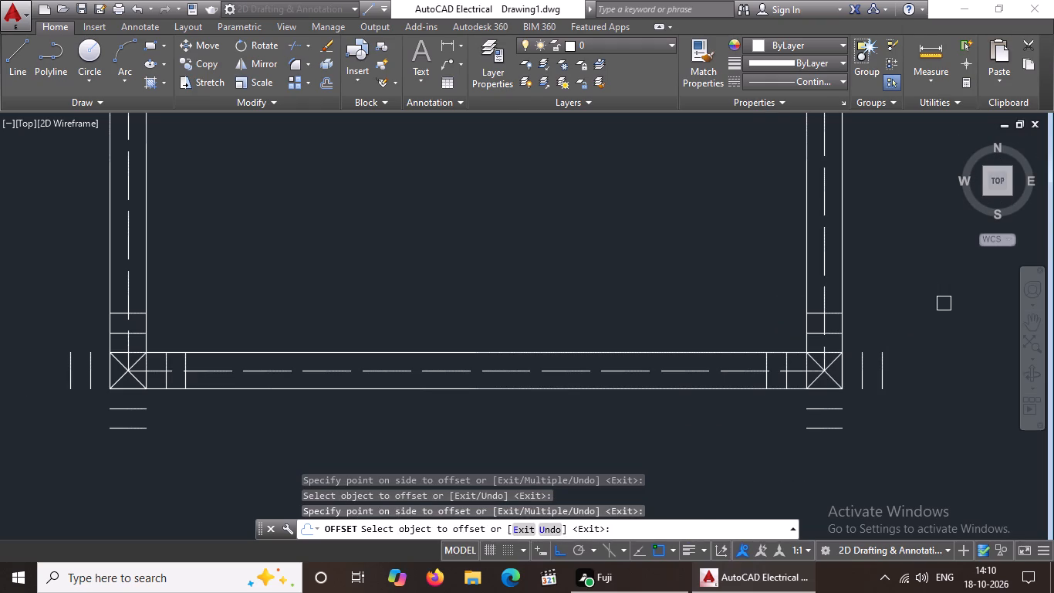
{"action": "key", "text": "Escape"}
Fillet the southern corners of both offset outlines around the south-west verandah column, using multiple mode and radius 0.
{"action": "key", "text": "f"}
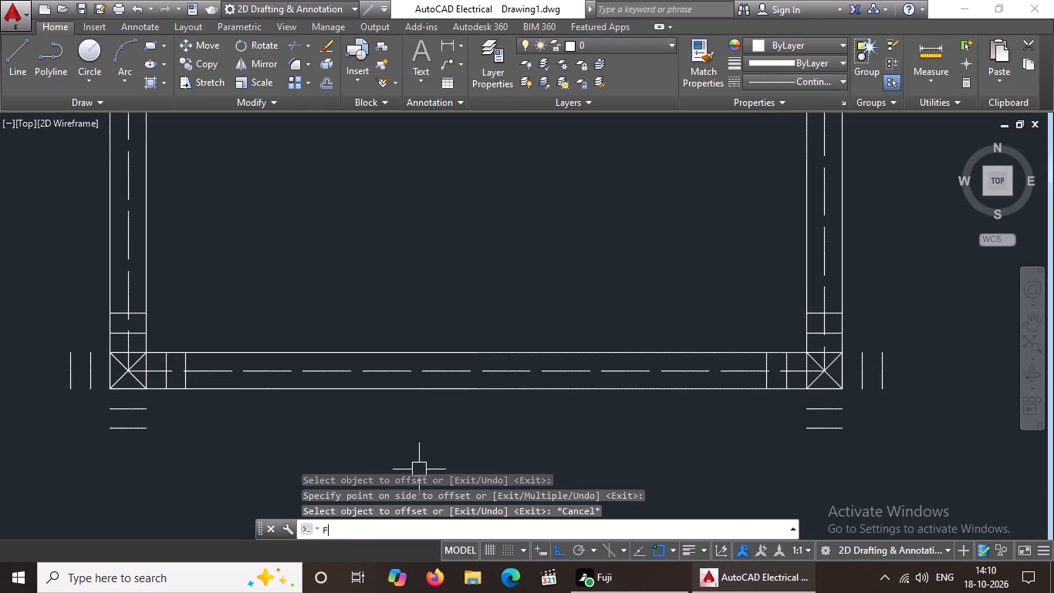
{"action": "key", "text": "space"}
{"action": "key", "text": "m"}
{"action": "key", "text": "space"}
{"action": "key", "text": "r"}
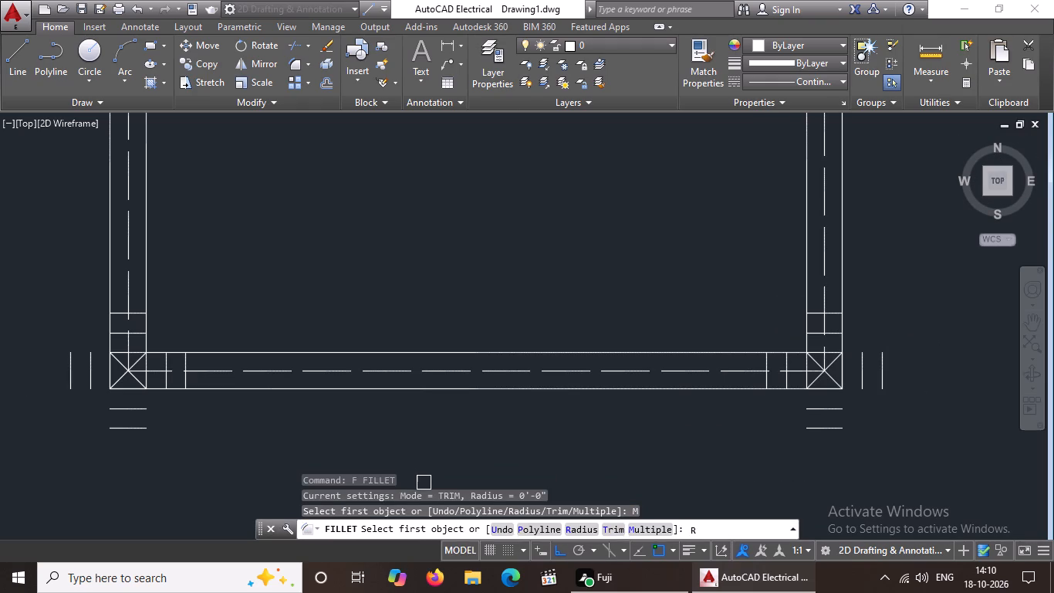
{"action": "key", "text": "space"}
{"action": "key", "text": "0"}
{"action": "key", "text": "space"}
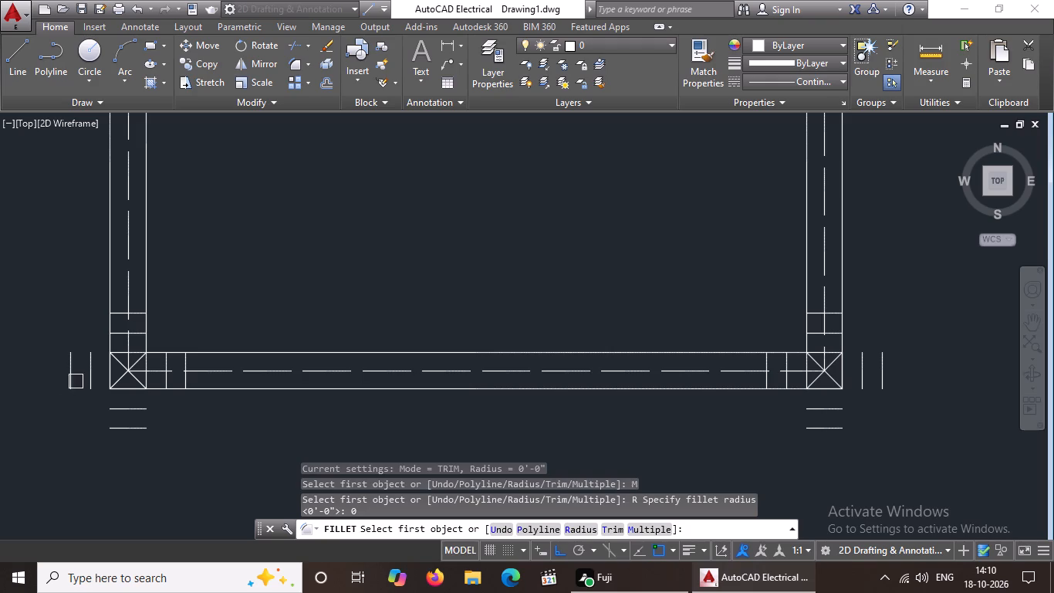
{"action": "left_click_drag", "start_coordinate": [94, 372], "coordinate": [100, 385]}
{"action": "left_click", "coordinate": [120, 405]}
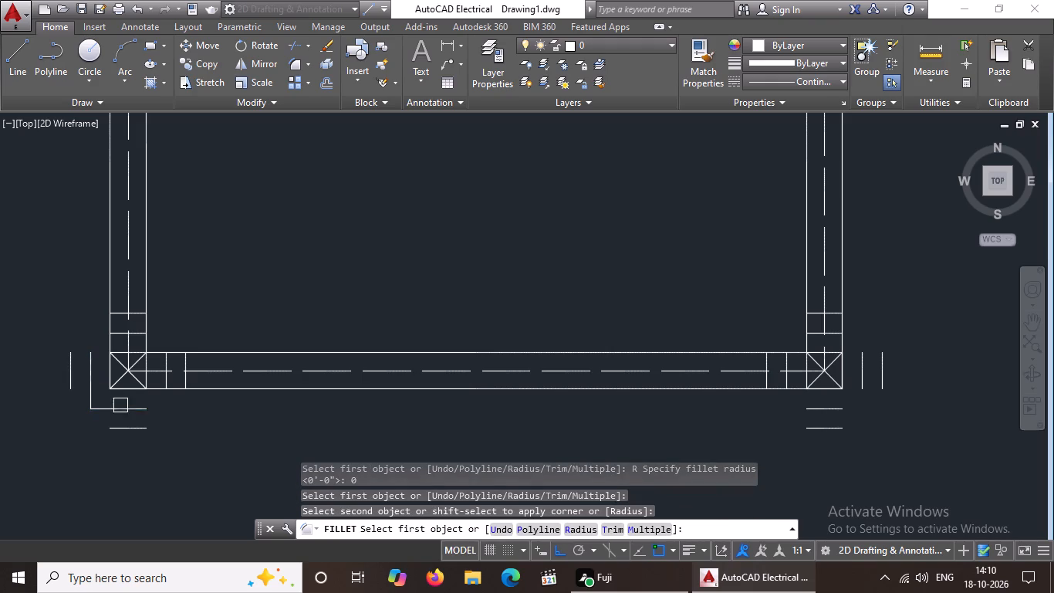
{"action": "left_click", "coordinate": [167, 380]}
{"action": "left_click", "coordinate": [138, 408]}
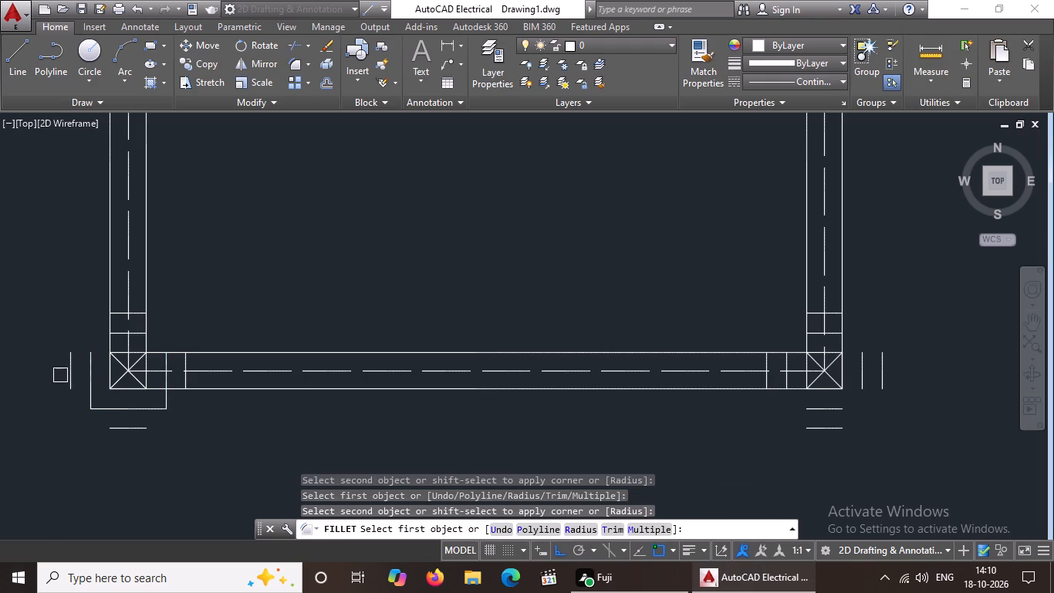
{"action": "left_click_drag", "start_coordinate": [65, 372], "coordinate": [74, 394]}
{"action": "left_click", "coordinate": [124, 425]}
{"action": "left_click", "coordinate": [186, 382]}
{"action": "left_click", "coordinate": [135, 434]}
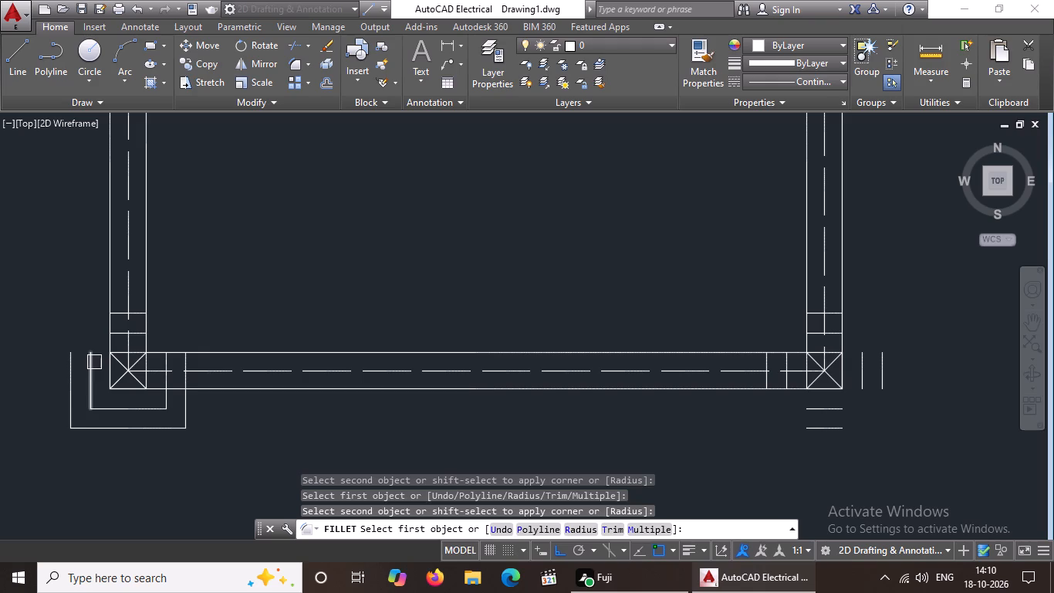
Fillet the northern corners of both offset outlines around the south-west verandah column to close the two concentric squares.
{"action": "left_click", "coordinate": [94, 362]}
{"action": "left_click", "coordinate": [120, 336]}
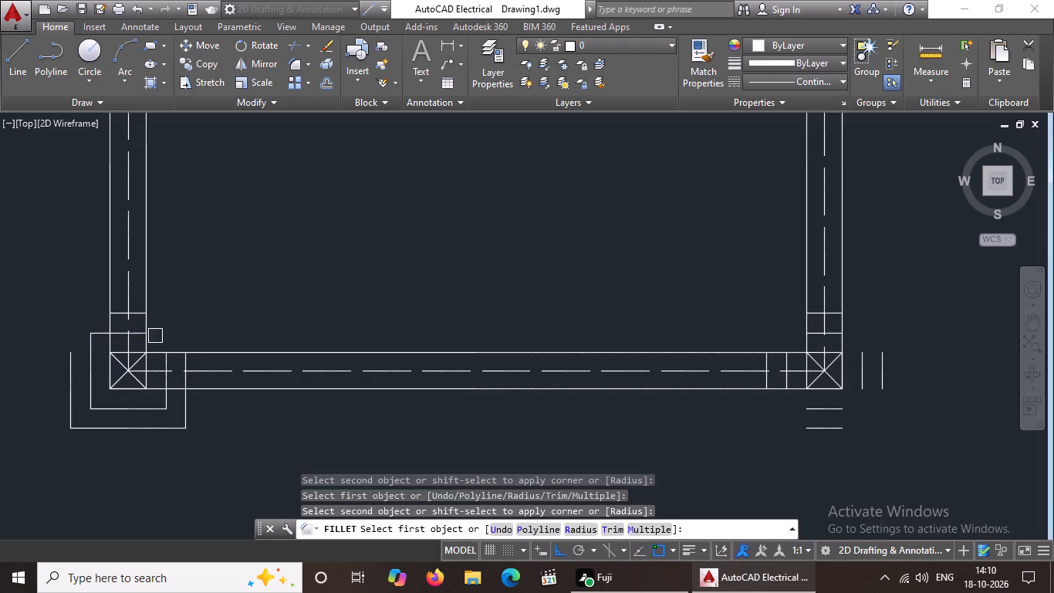
{"action": "scroll", "coordinate": [135, 337], "scroll_direction": "up", "scroll_amount": 2}
{"action": "left_click", "coordinate": [136, 336]}
{"action": "left_click", "coordinate": [210, 412]}
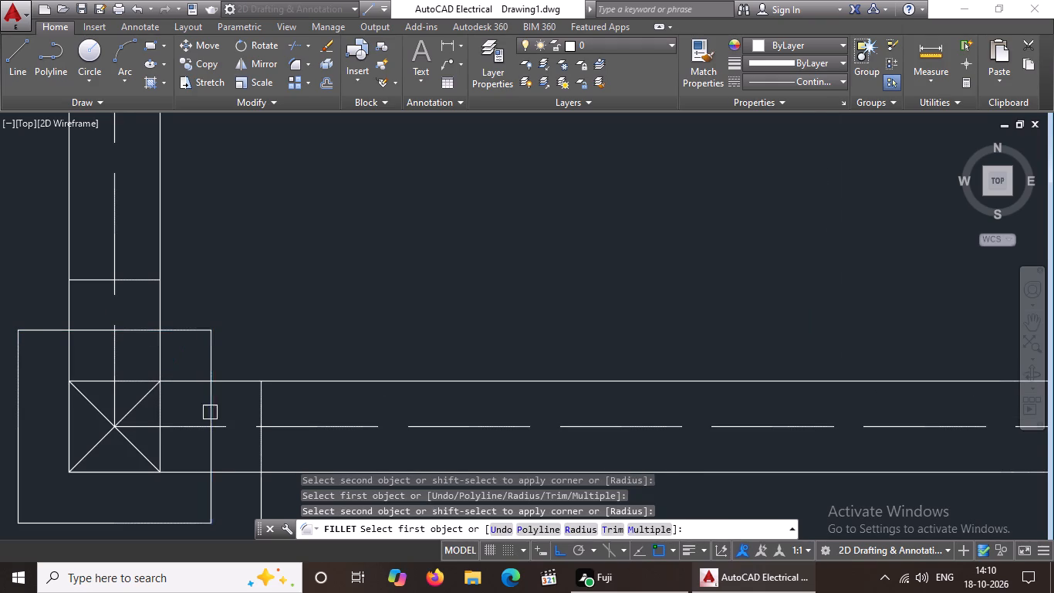
{"action": "left_click", "coordinate": [257, 405]}
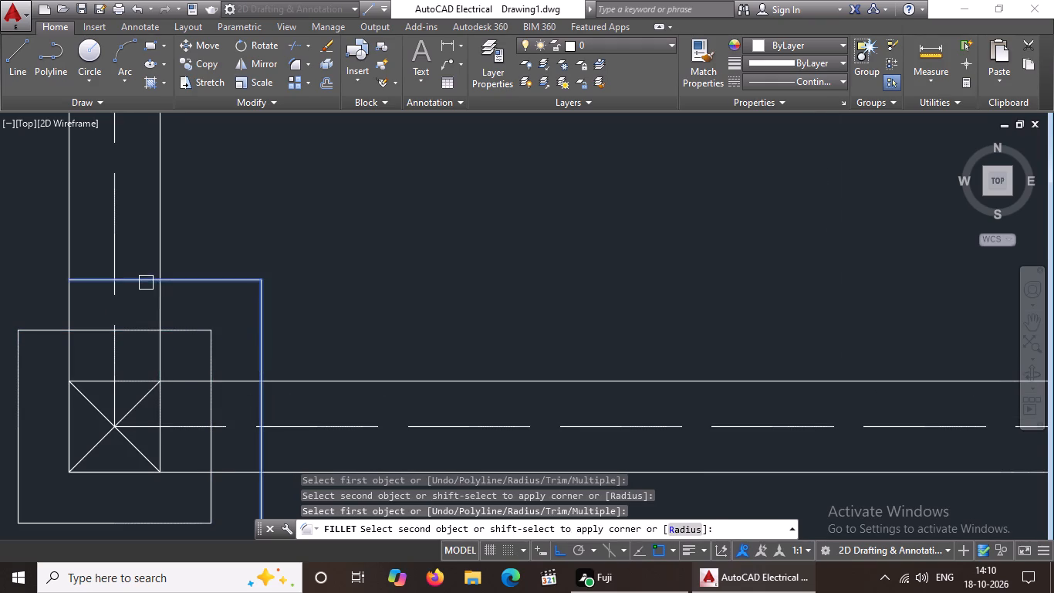
{"action": "left_click", "coordinate": [146, 282]}
{"action": "scroll", "coordinate": [149, 284], "scroll_direction": "down", "scroll_amount": 1}
{"action": "left_click", "coordinate": [36, 369]}
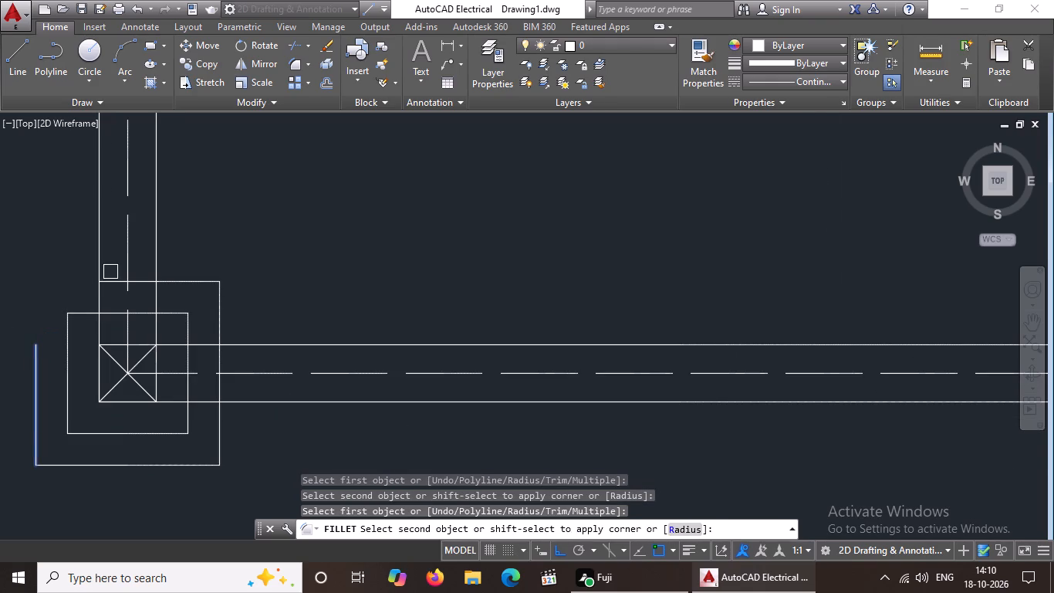
{"action": "left_click", "coordinate": [111, 282]}
Fillet the southern corners of both offset outlines around the south-east verandah column with radius 0.
{"action": "scroll", "coordinate": [243, 282], "scroll_direction": "down", "scroll_amount": 4}
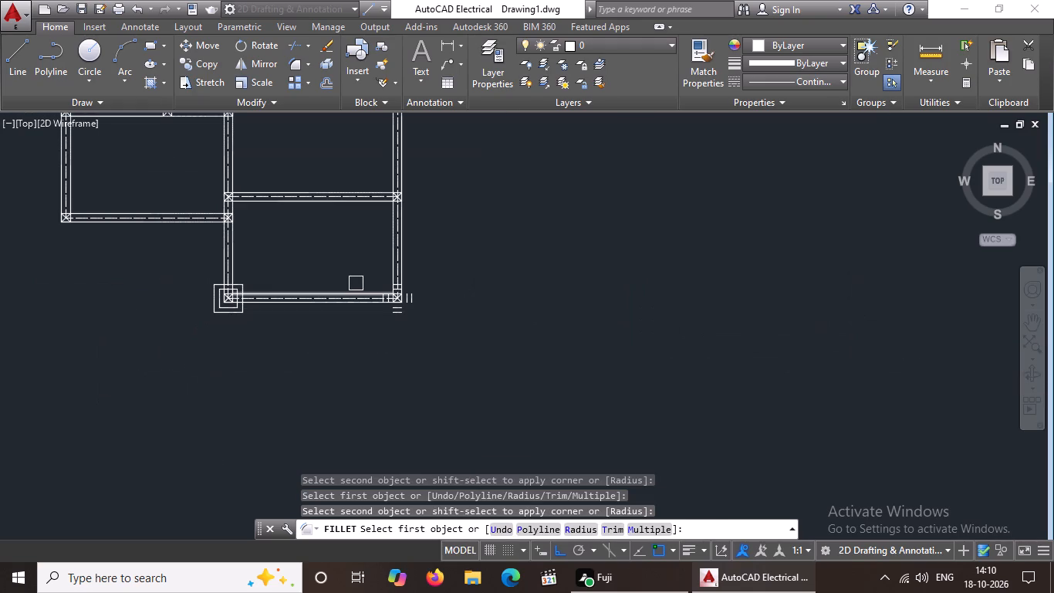
{"action": "middle_click_drag", "start_coordinate": [371, 282], "coordinate": [373, 317]}
{"action": "scroll", "coordinate": [393, 329], "scroll_direction": "up", "scroll_amount": 2}
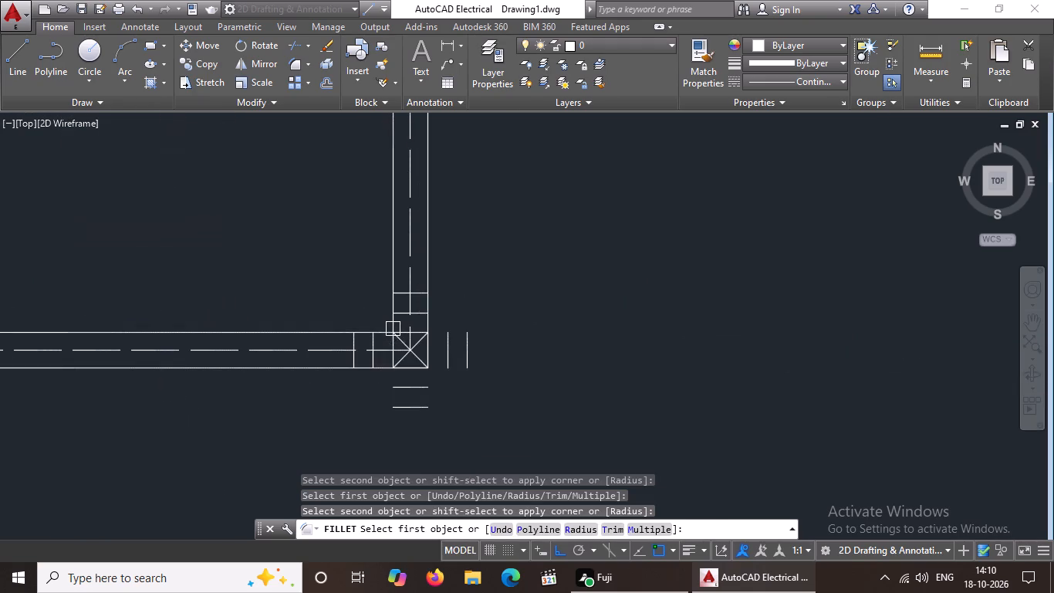
{"action": "scroll", "coordinate": [393, 329], "scroll_direction": "up", "scroll_amount": 2}
{"action": "left_click", "coordinate": [360, 378]}
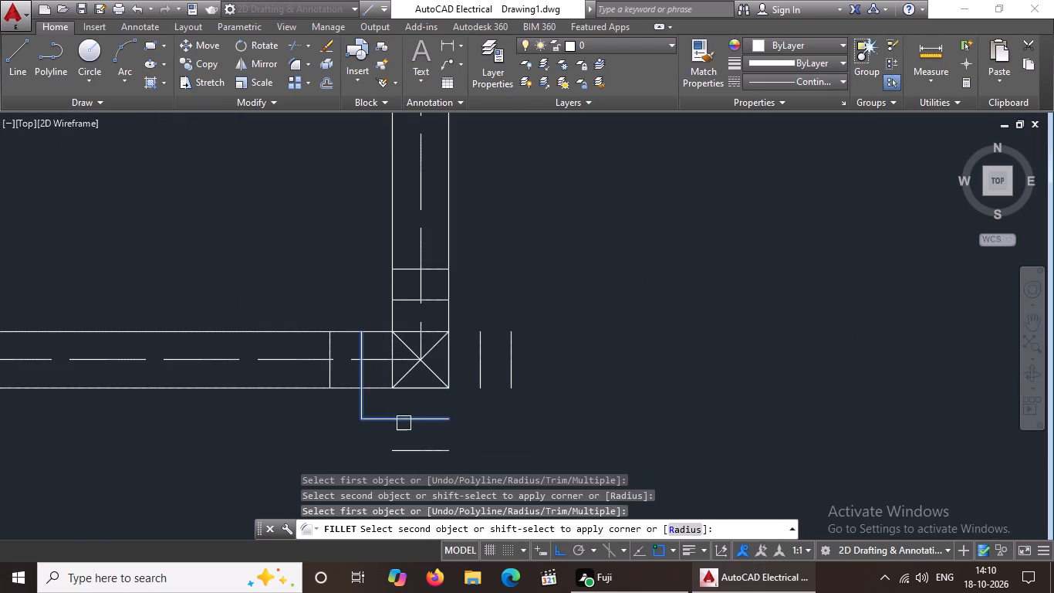
{"action": "left_click", "coordinate": [404, 421]}
{"action": "left_click", "coordinate": [480, 377]}
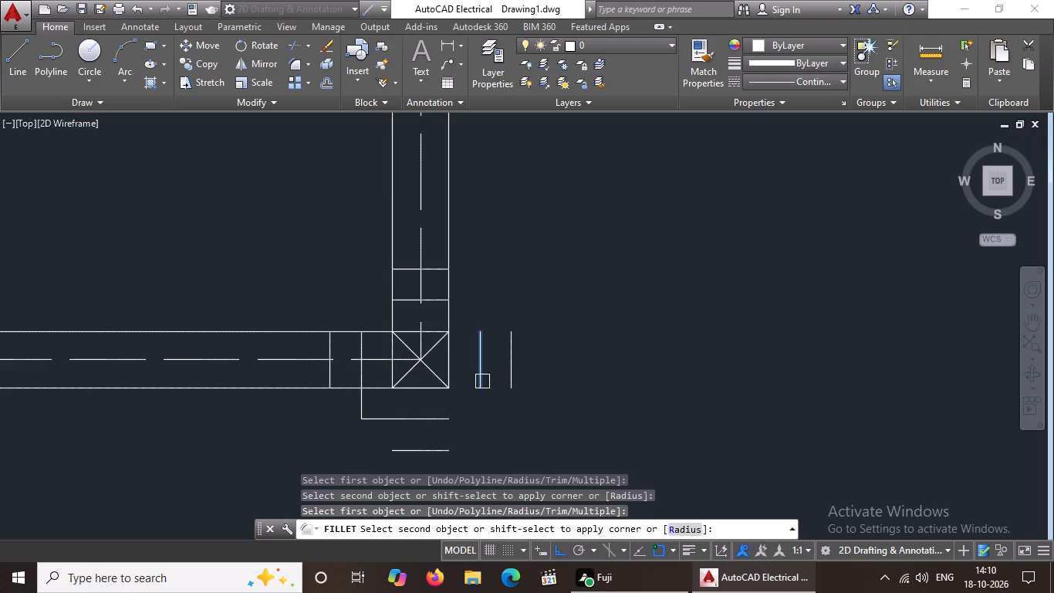
{"action": "left_click", "coordinate": [428, 416]}
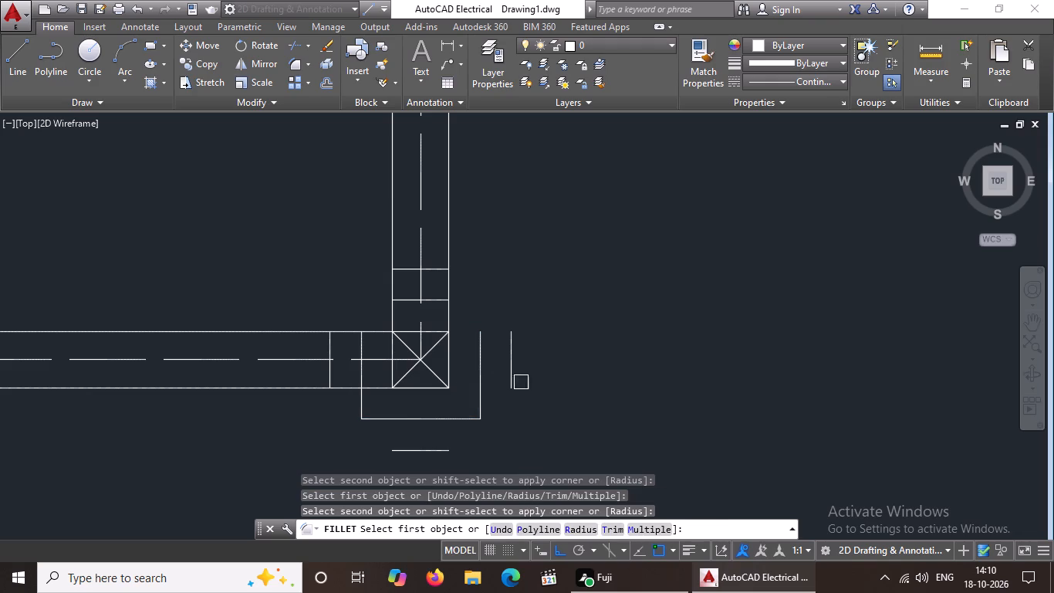
{"action": "left_click", "coordinate": [502, 376]}
{"action": "left_click", "coordinate": [513, 377]}
{"action": "left_click", "coordinate": [428, 448]}
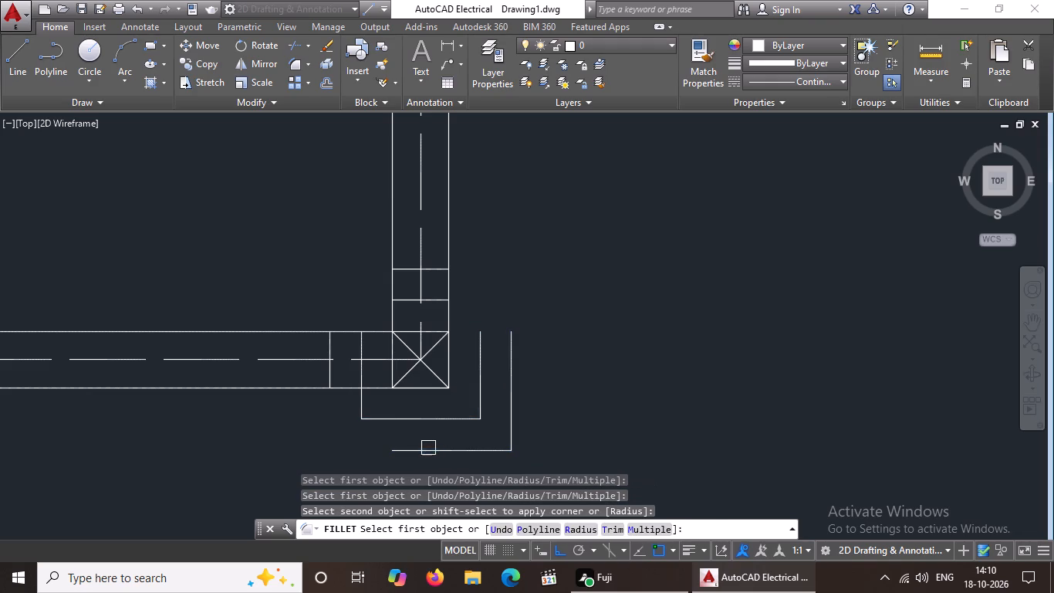
{"action": "left_click", "coordinate": [323, 376]}
{"action": "left_click", "coordinate": [405, 448]}
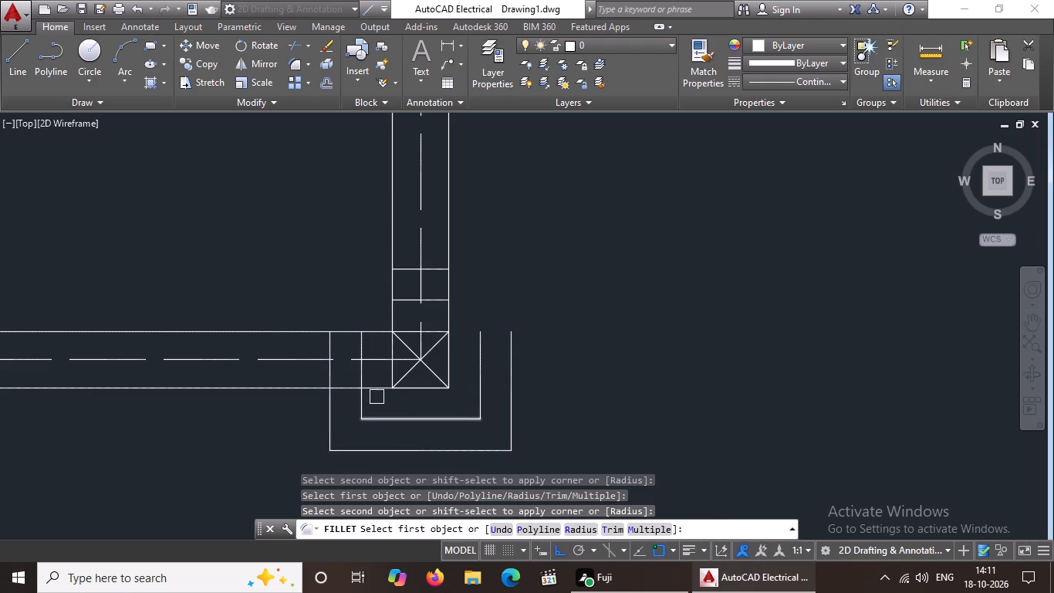
Fillet the northern corners of both offset outlines around the south-east verandah column to close the two concentric squares.
{"action": "left_click", "coordinate": [328, 348]}
{"action": "left_click", "coordinate": [407, 295]}
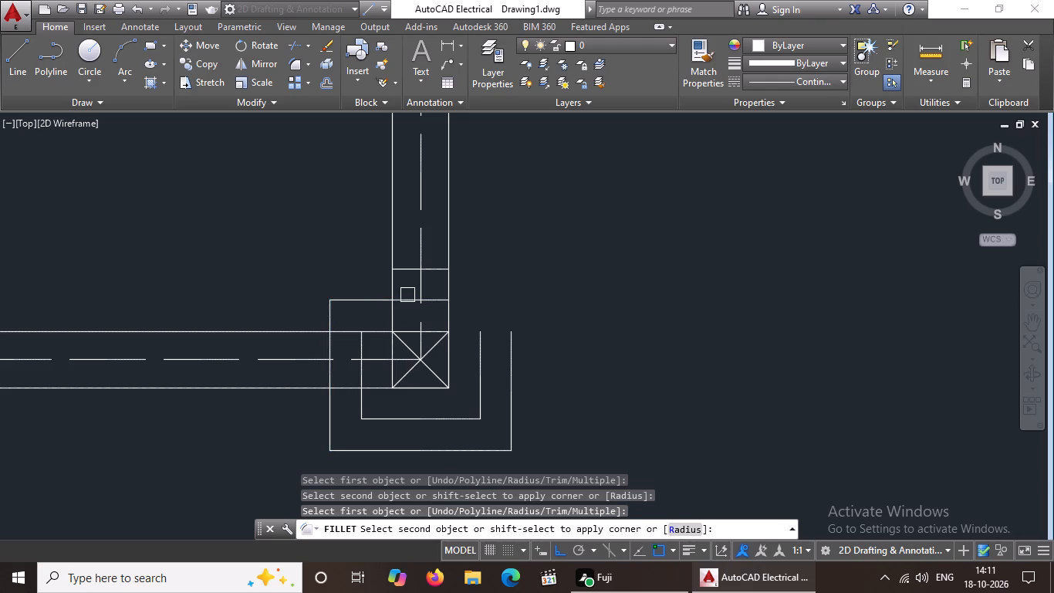
{"action": "left_click", "coordinate": [328, 311]}
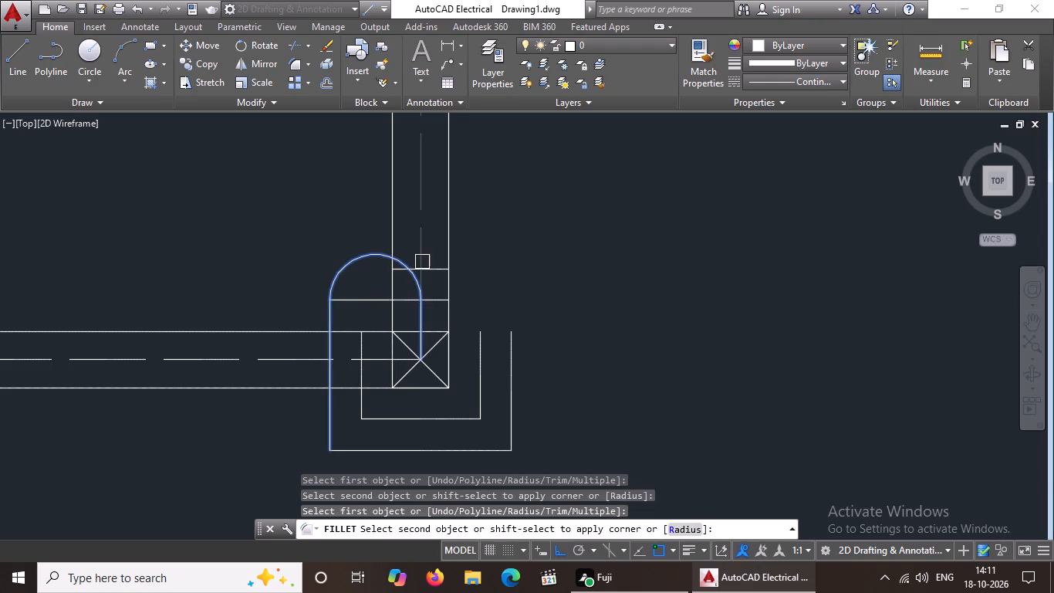
{"action": "left_click", "coordinate": [400, 269]}
{"action": "left_click", "coordinate": [431, 270]}
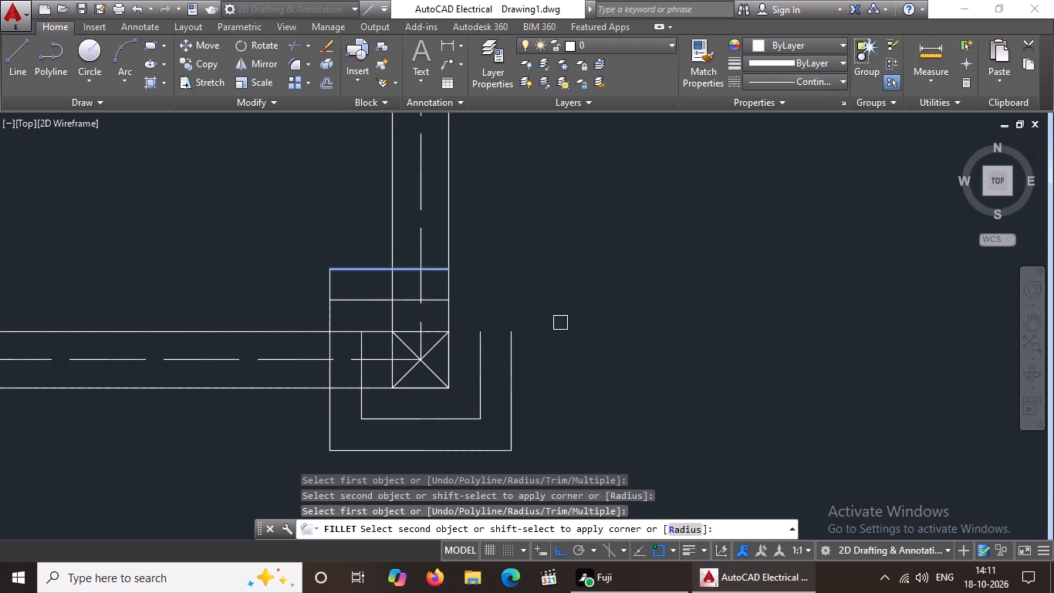
{"action": "left_click", "coordinate": [517, 355]}
{"action": "left_click", "coordinate": [478, 343]}
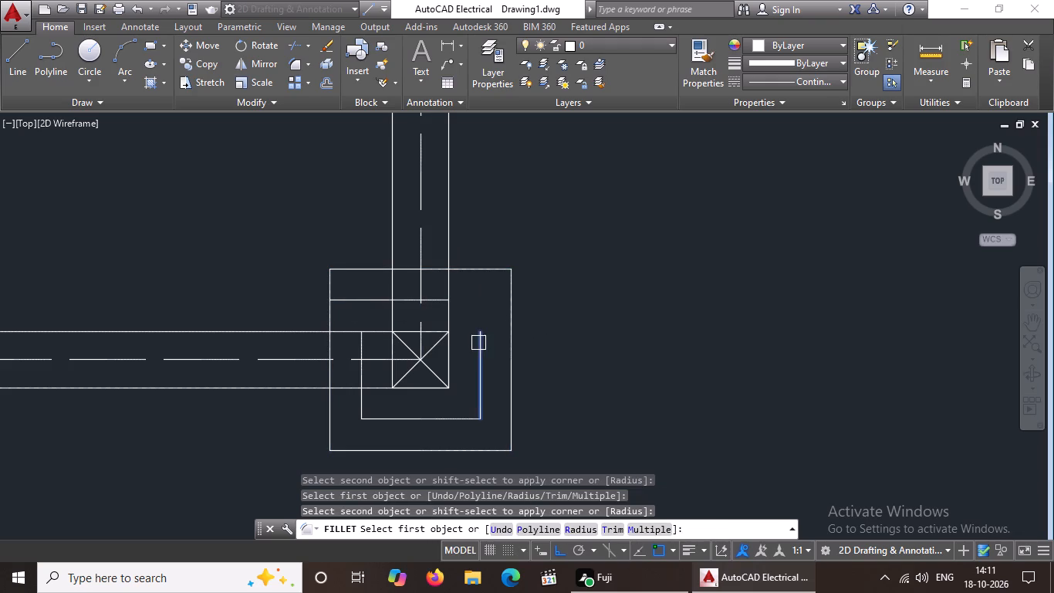
{"action": "left_click", "coordinate": [429, 298]}
{"action": "left_click", "coordinate": [358, 347]}
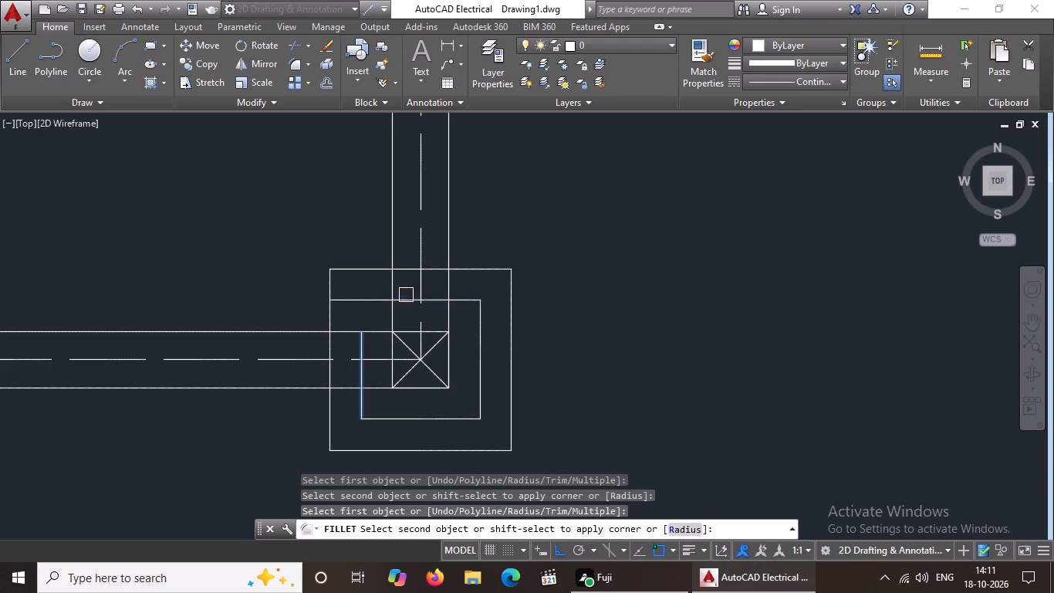
{"action": "left_click", "coordinate": [408, 301]}
{"action": "key", "text": "Escape"}
Erase both diagonal lines inside the south-west verandah column.
{"action": "scroll", "coordinate": [478, 351], "scroll_direction": "down", "scroll_amount": 2}
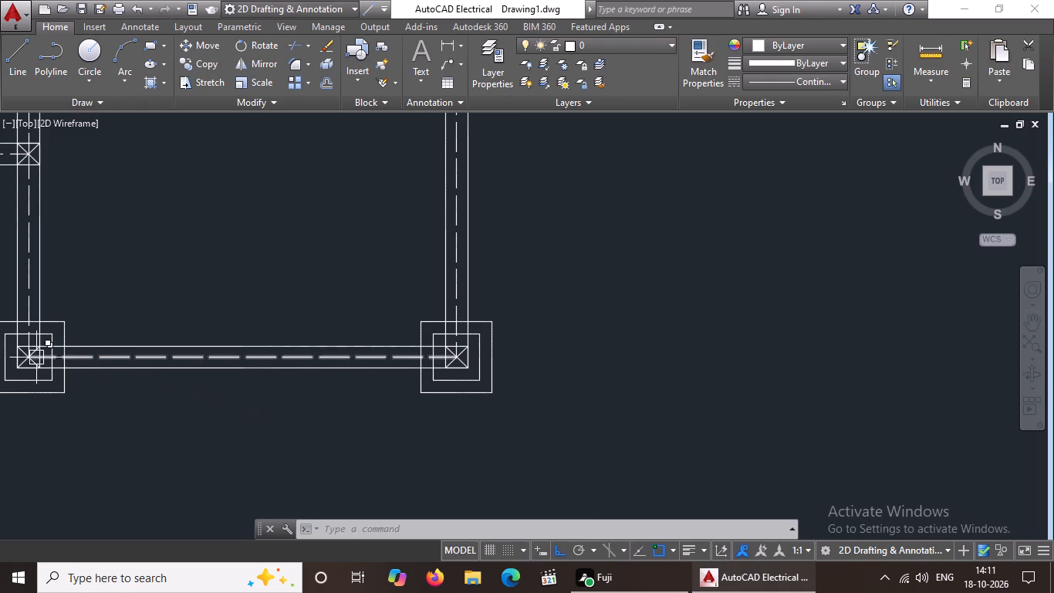
{"action": "middle_click_drag", "start_coordinate": [45, 359], "coordinate": [345, 395]}
{"action": "scroll", "coordinate": [355, 391], "scroll_direction": "up", "scroll_amount": 2}
{"action": "scroll", "coordinate": [288, 412], "scroll_direction": "up", "scroll_amount": 1}
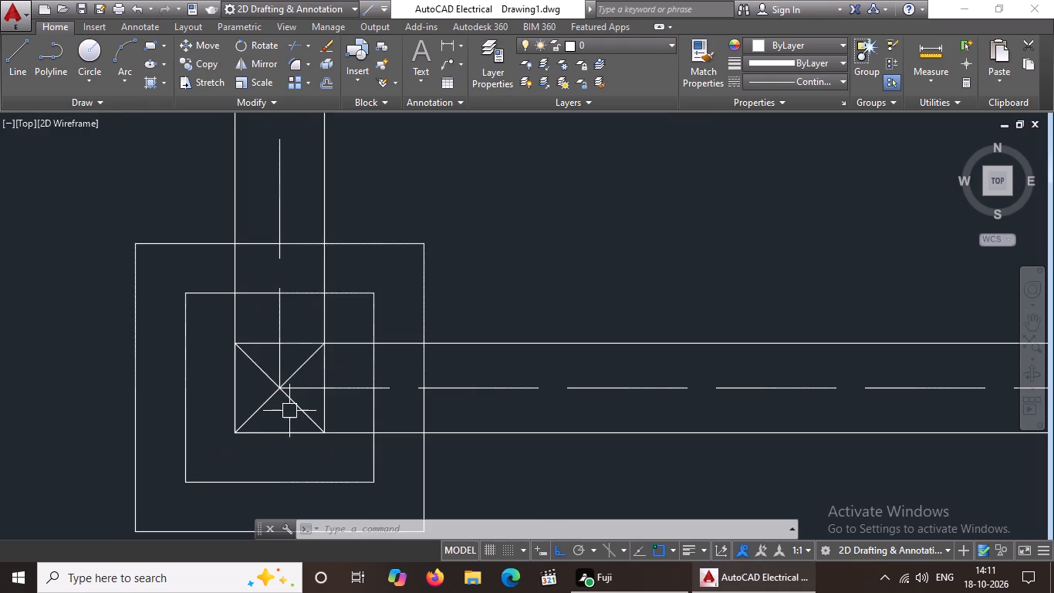
{"action": "left_click", "coordinate": [298, 404]}
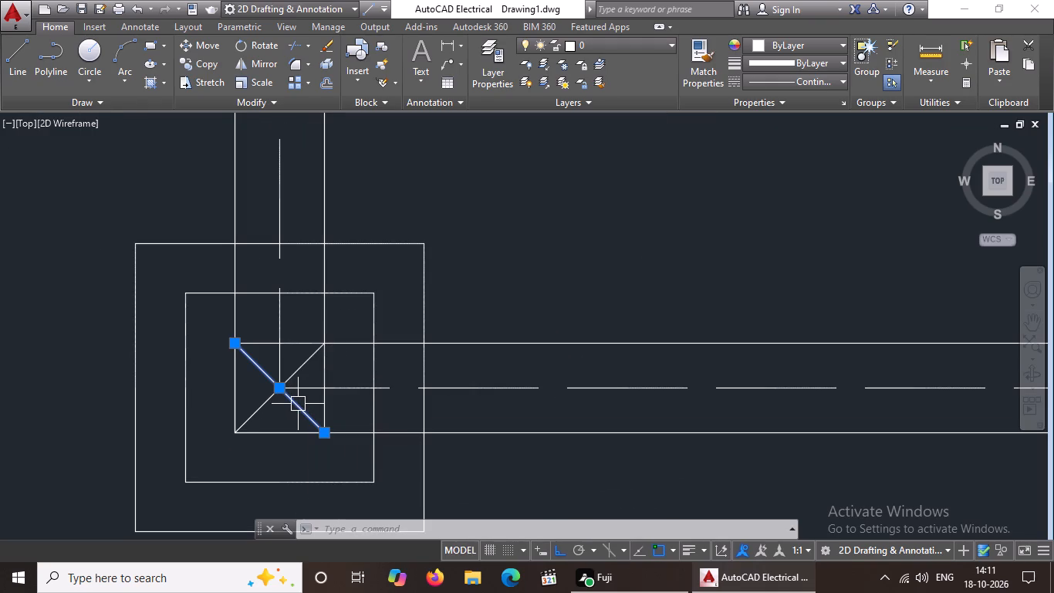
{"action": "scroll", "coordinate": [379, 473], "scroll_direction": "up", "scroll_amount": 1}
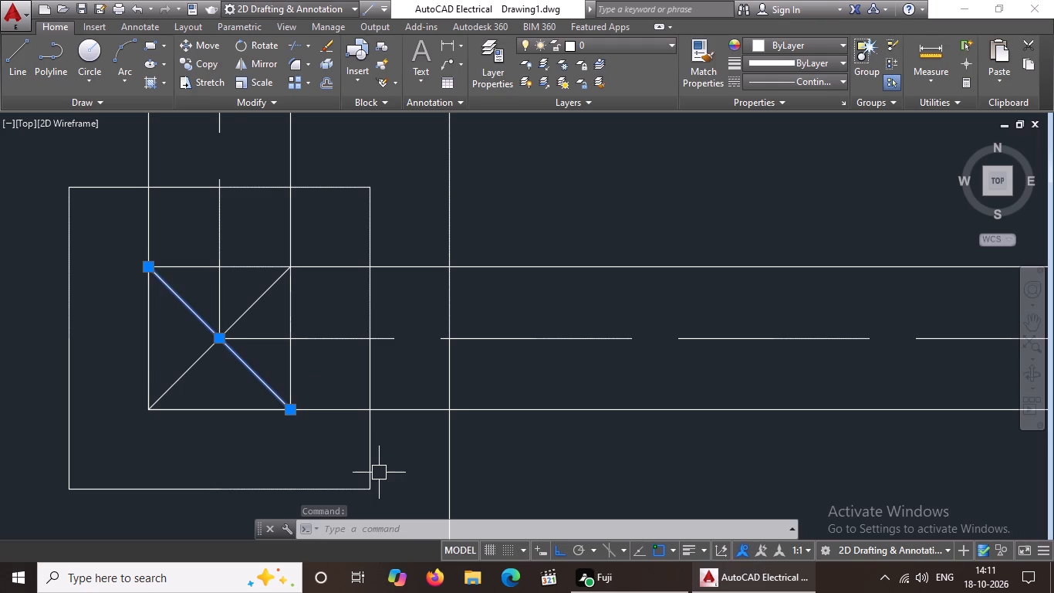
{"action": "key", "text": "Delete"}
{"action": "left_click", "coordinate": [194, 371]}
{"action": "key", "text": "Delete"}
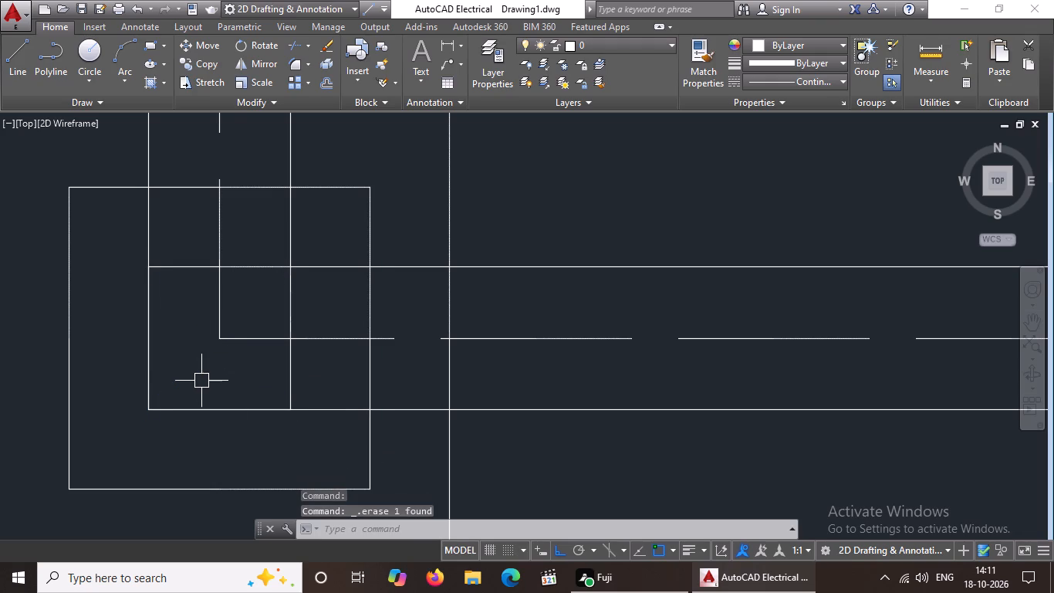
{"action": "key", "text": "Escape"}
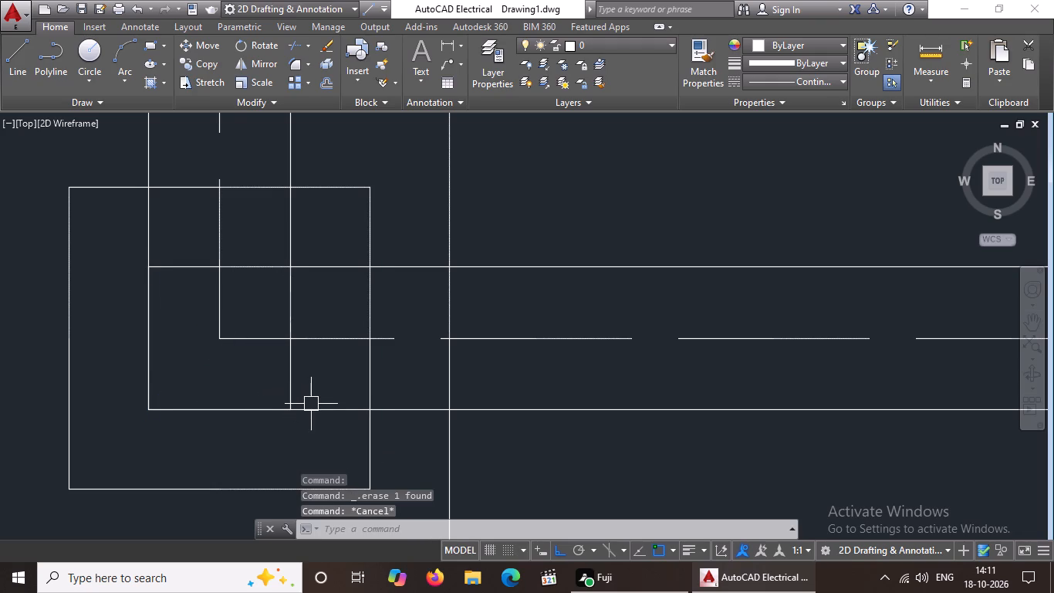
Trim the horizontal and vertical centreline segments inside the south-west verandah column back to the column's edges.
{"action": "key", "text": "t"}
{"action": "key", "text": "r"}
{"action": "key", "text": "space"}
{"action": "key", "text": "space"}
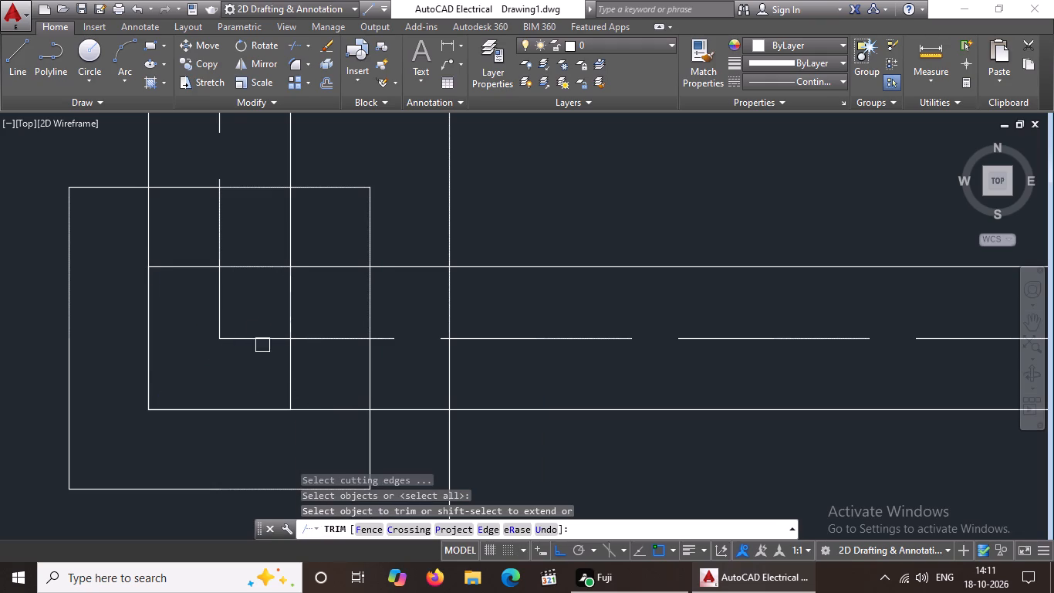
{"action": "left_click", "coordinate": [260, 342]}
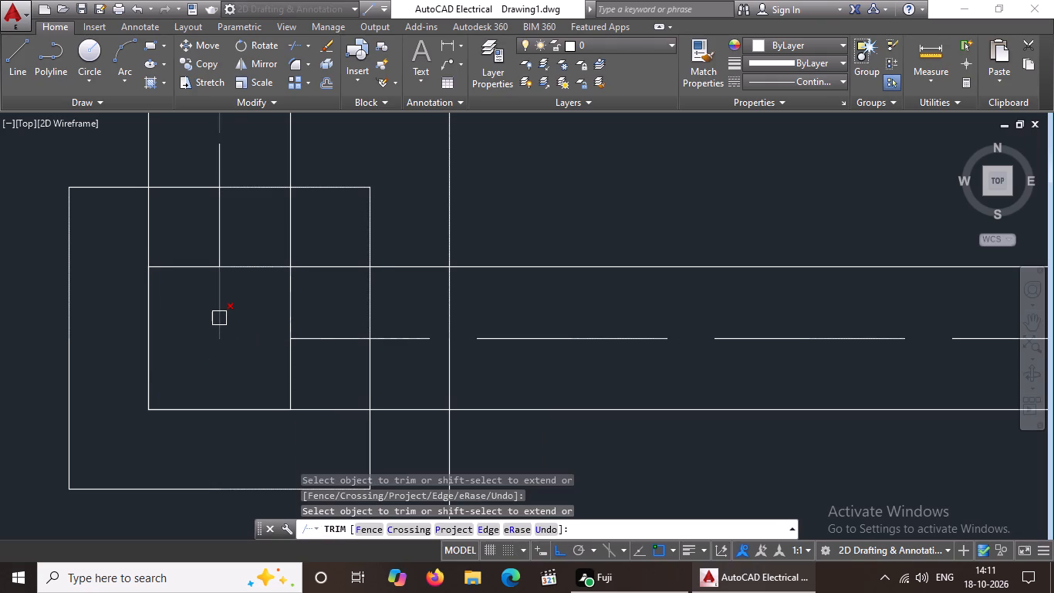
{"action": "left_click", "coordinate": [219, 318]}
{"action": "scroll", "coordinate": [258, 343], "scroll_direction": "down", "scroll_amount": 1}
{"action": "key", "text": "Escape"}
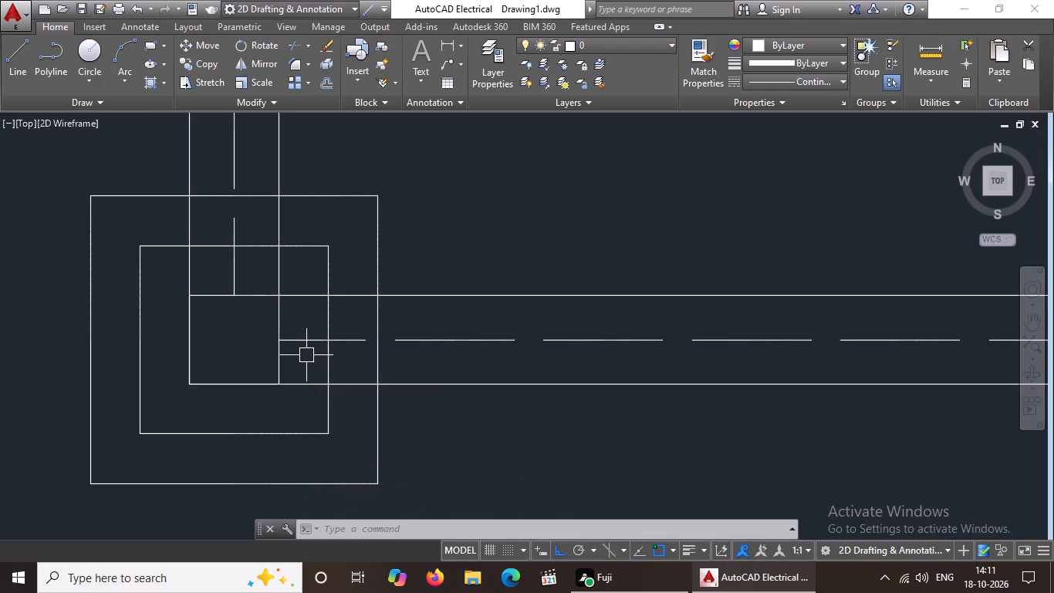
With Ortho off, draw lines joining the south-west column's two eastern corners to the matching corners of the inner offset square.
{"action": "left_click", "coordinate": [12, 48]}
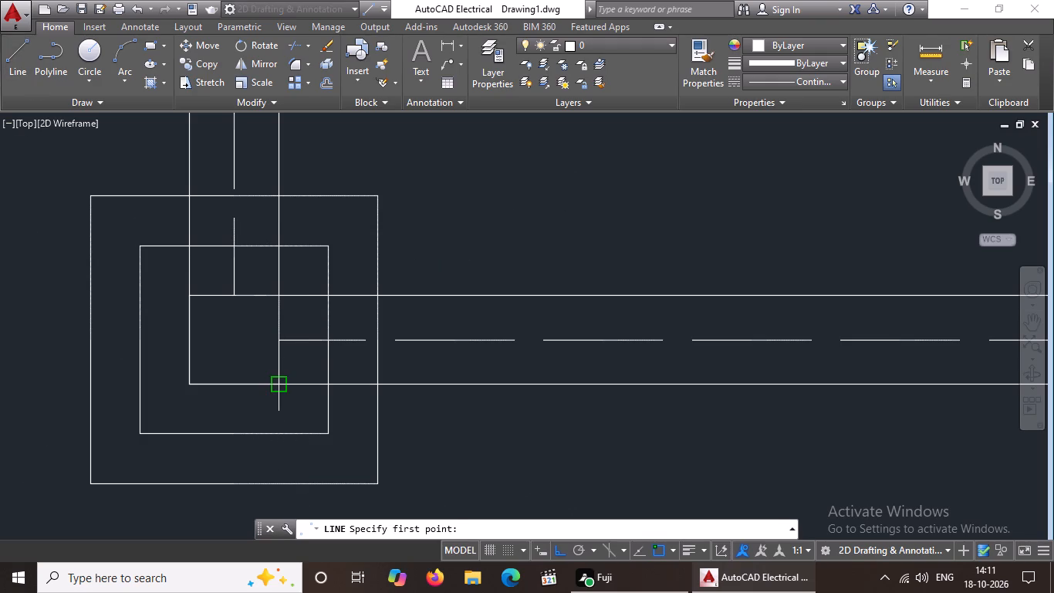
{"action": "left_click", "coordinate": [279, 382]}
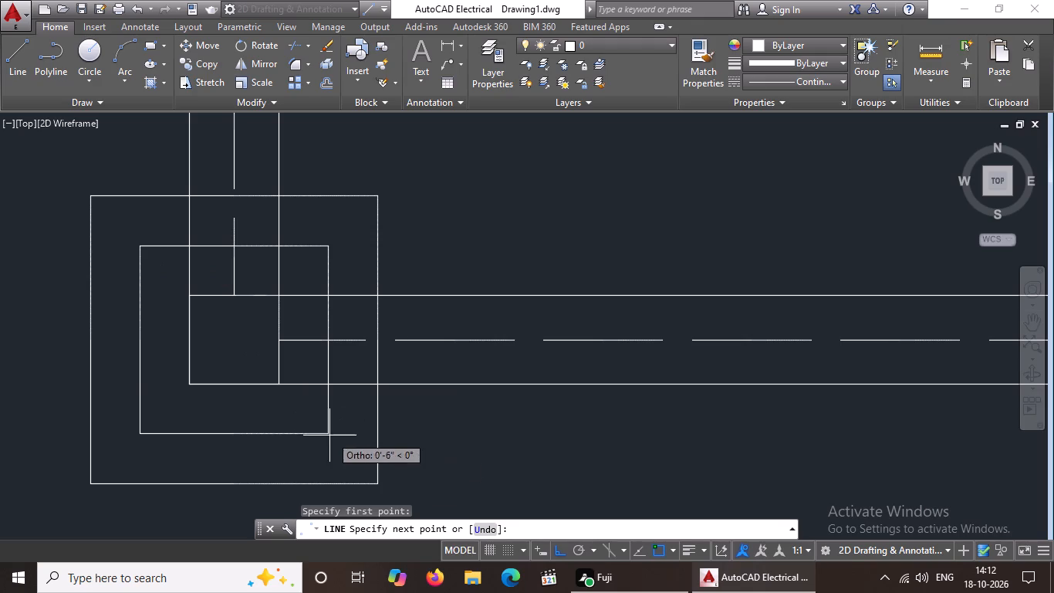
{"action": "left_click", "coordinate": [566, 552]}
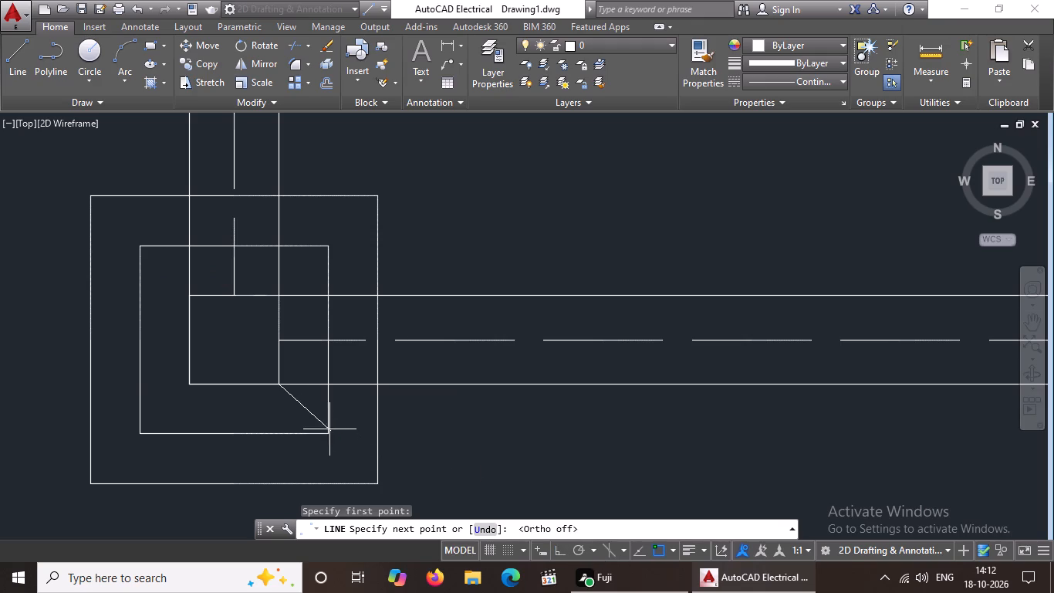
{"action": "left_click", "coordinate": [326, 434]}
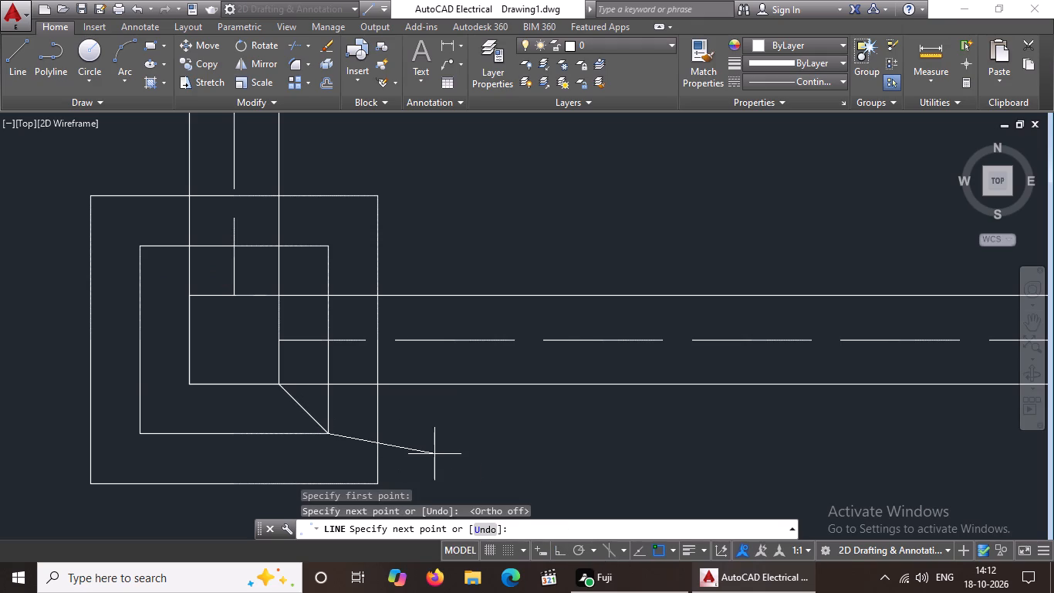
{"action": "key", "text": "Escape"}
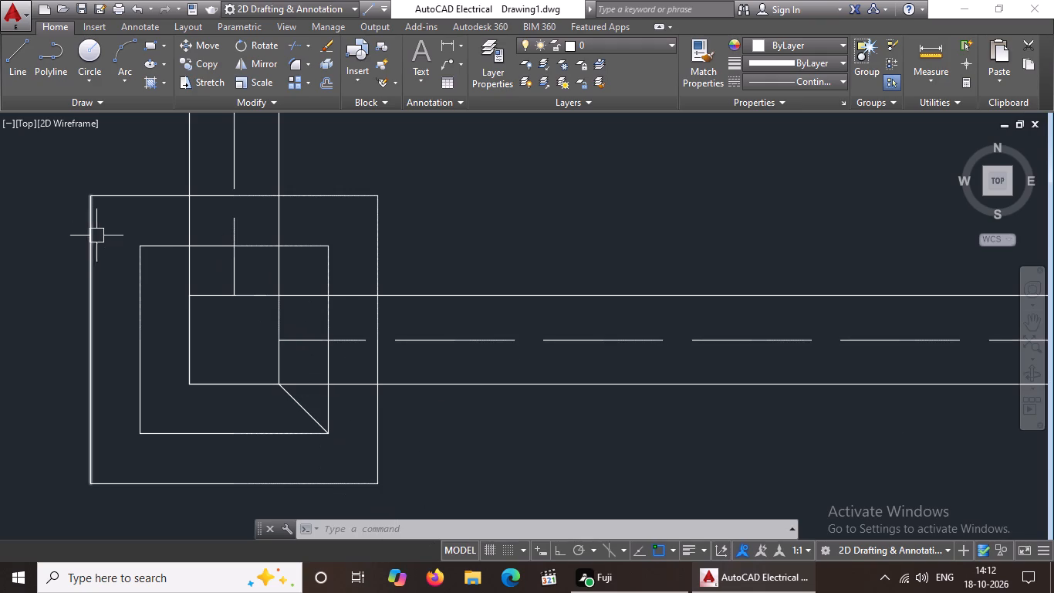
{"action": "left_click", "coordinate": [10, 59]}
{"action": "left_click", "coordinate": [284, 293]}
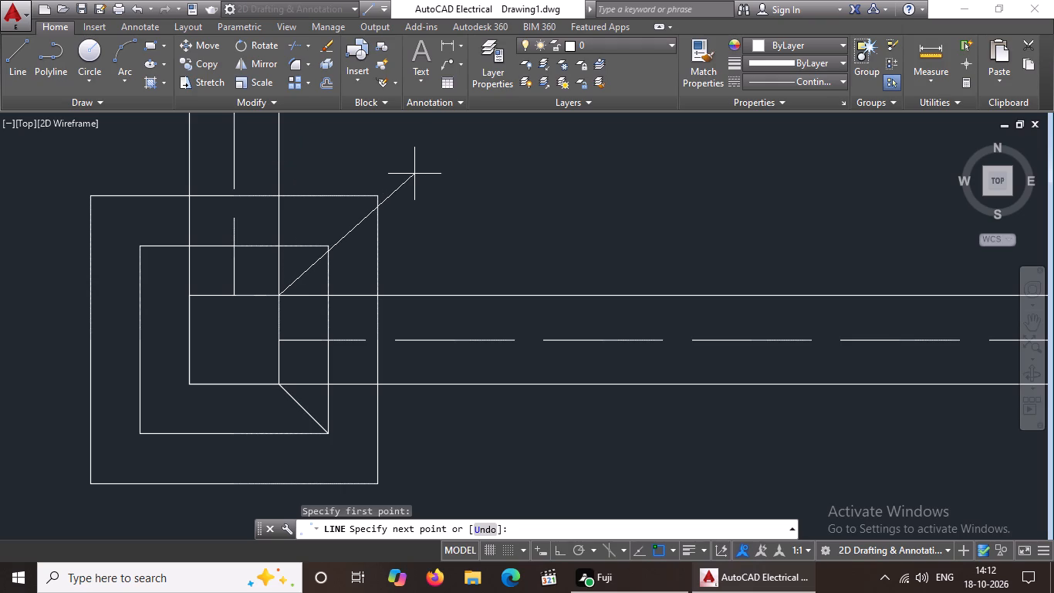
{"action": "left_click", "coordinate": [323, 248]}
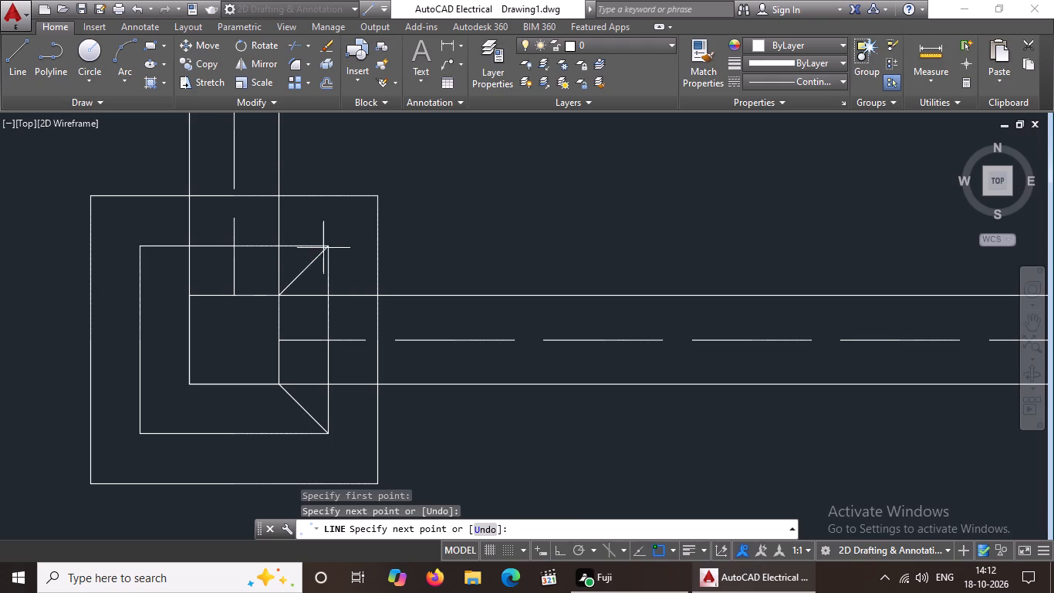
{"action": "key", "text": "Escape"}
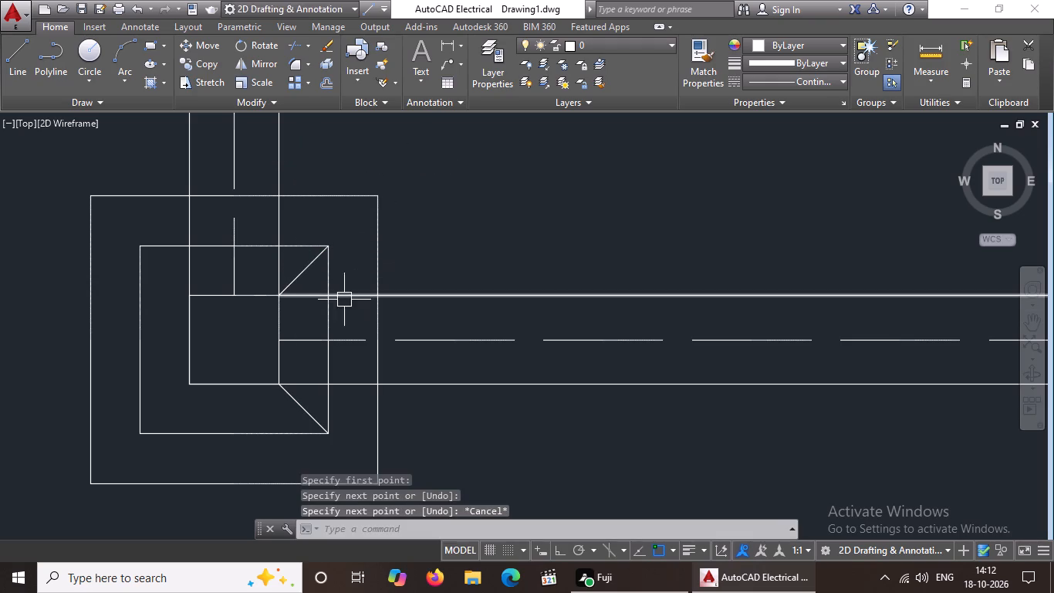
Draw lines joining the south-west column's two western corners to the matching corners of the inner offset square.
{"action": "left_click", "coordinate": [14, 69]}
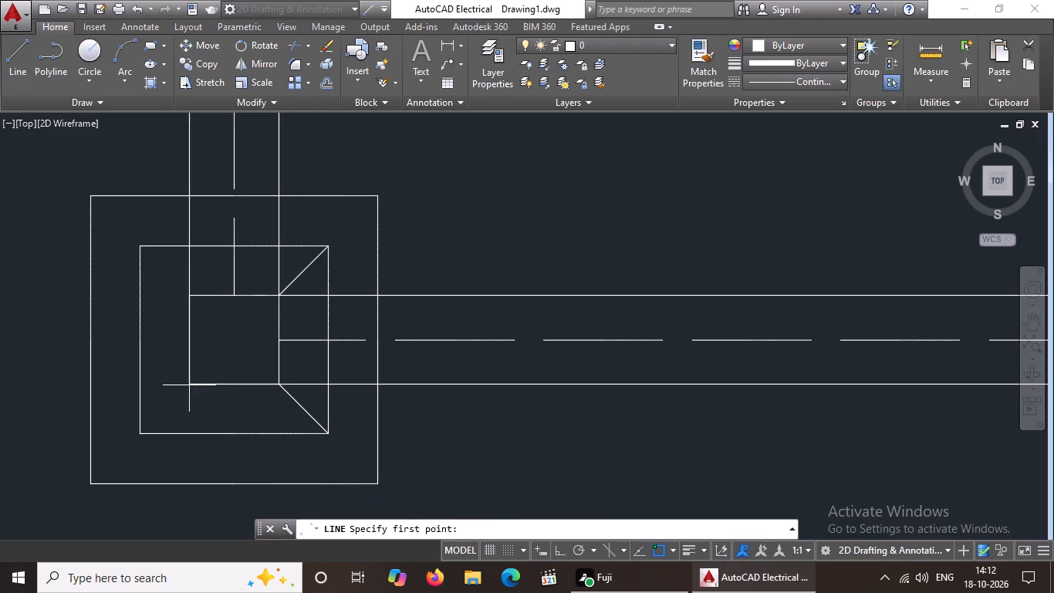
{"action": "left_click_drag", "start_coordinate": [189, 383], "coordinate": [168, 400]}
{"action": "left_click", "coordinate": [145, 431]}
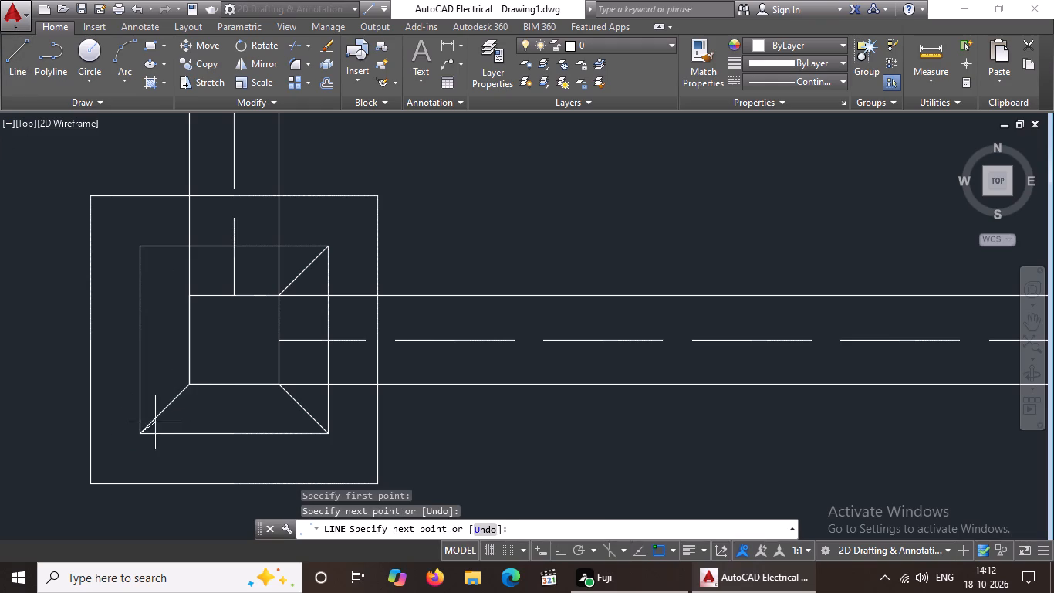
{"action": "key", "text": "Escape"}
{"action": "left_click", "coordinate": [17, 75]}
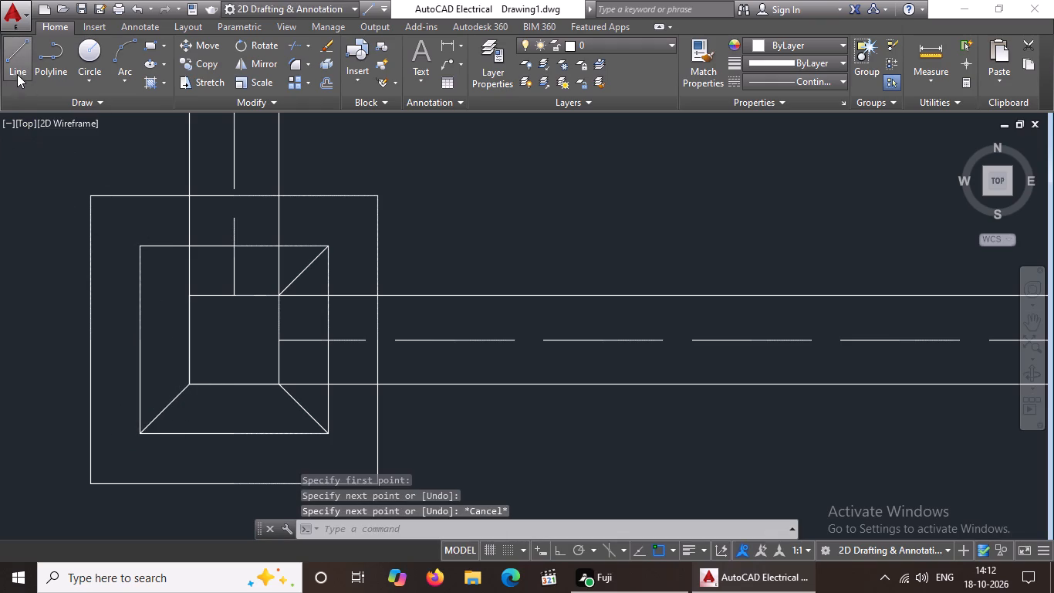
{"action": "left_click_drag", "start_coordinate": [136, 243], "coordinate": [140, 258]}
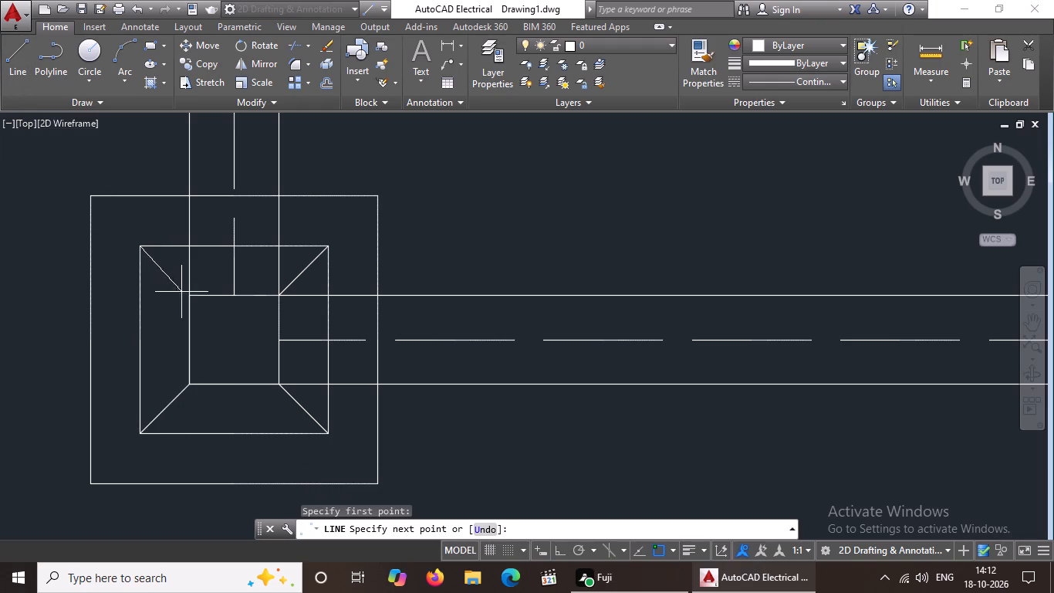
{"action": "left_click", "coordinate": [193, 296]}
{"action": "key", "text": "Escape"}
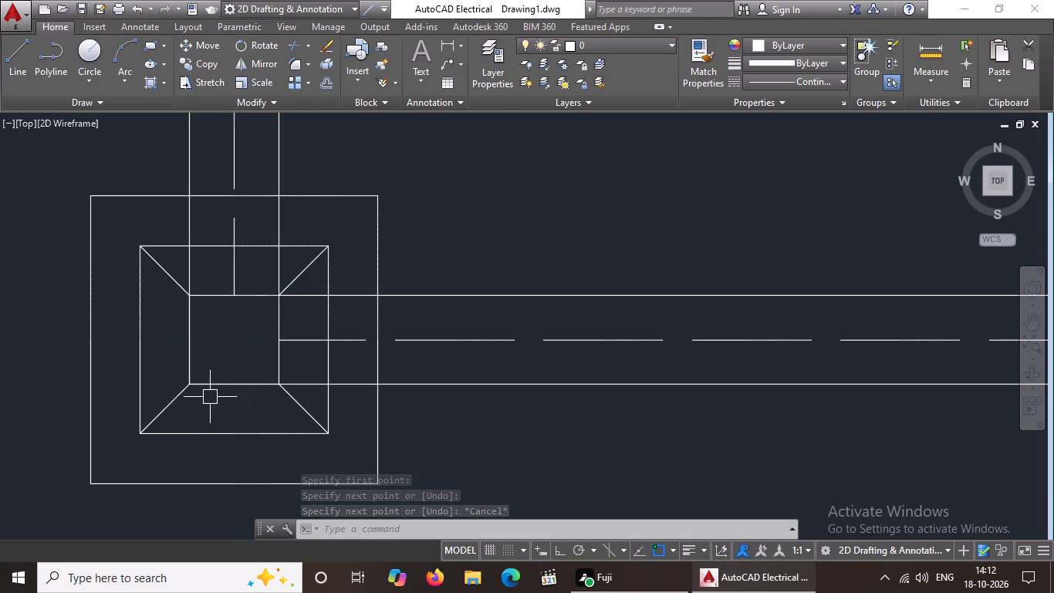
{"action": "scroll", "coordinate": [220, 396], "scroll_direction": "down", "scroll_amount": 2}
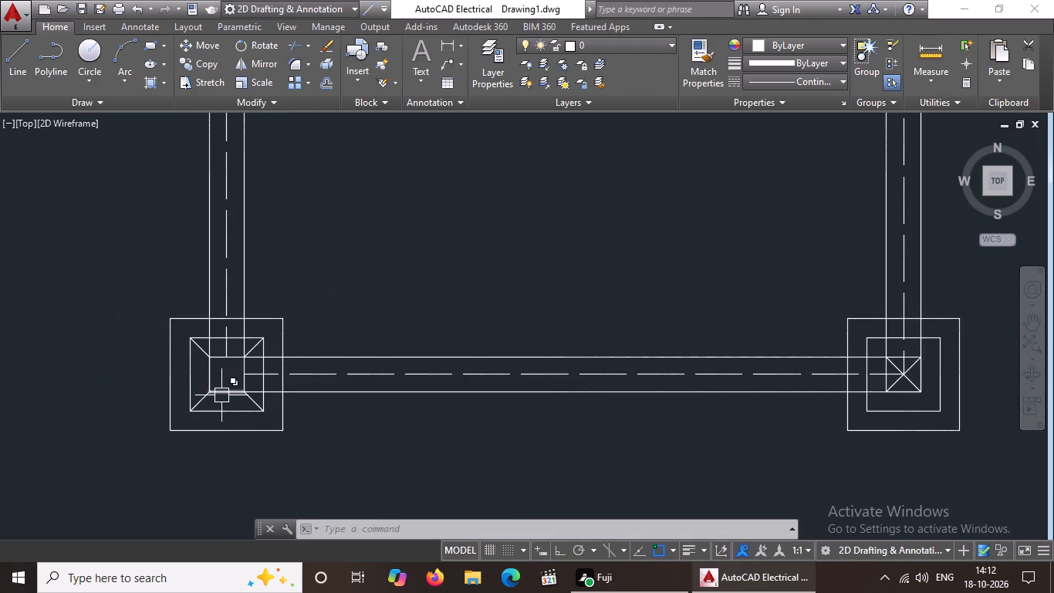
Give the southern edge of the south-west column's outer square the ACAD_ISO02W100 linetype with a linetype scale of 0.5.
{"action": "key", "text": "Escape"}
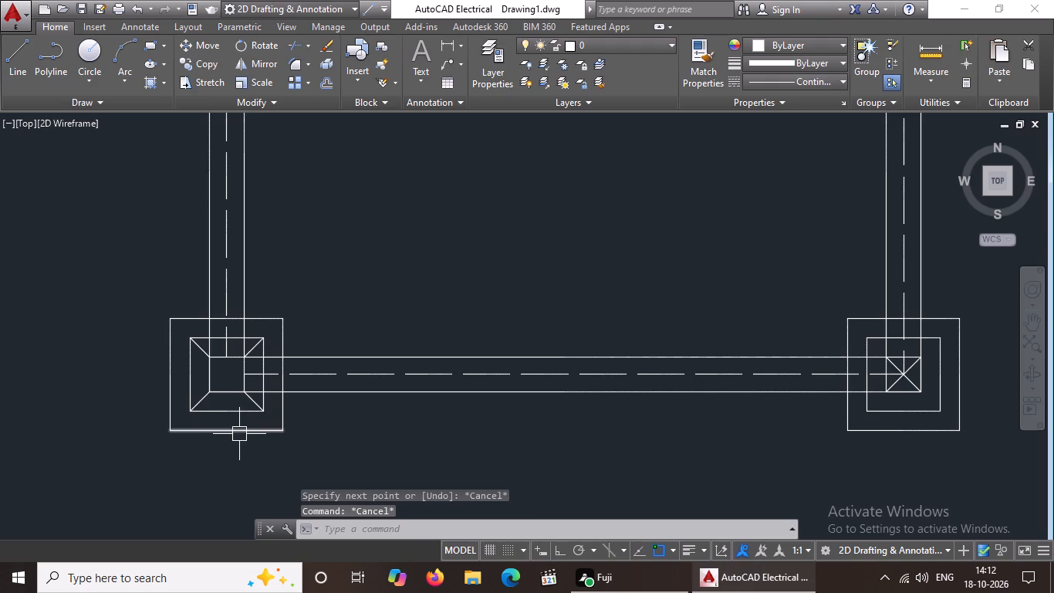
{"action": "left_click", "coordinate": [238, 431]}
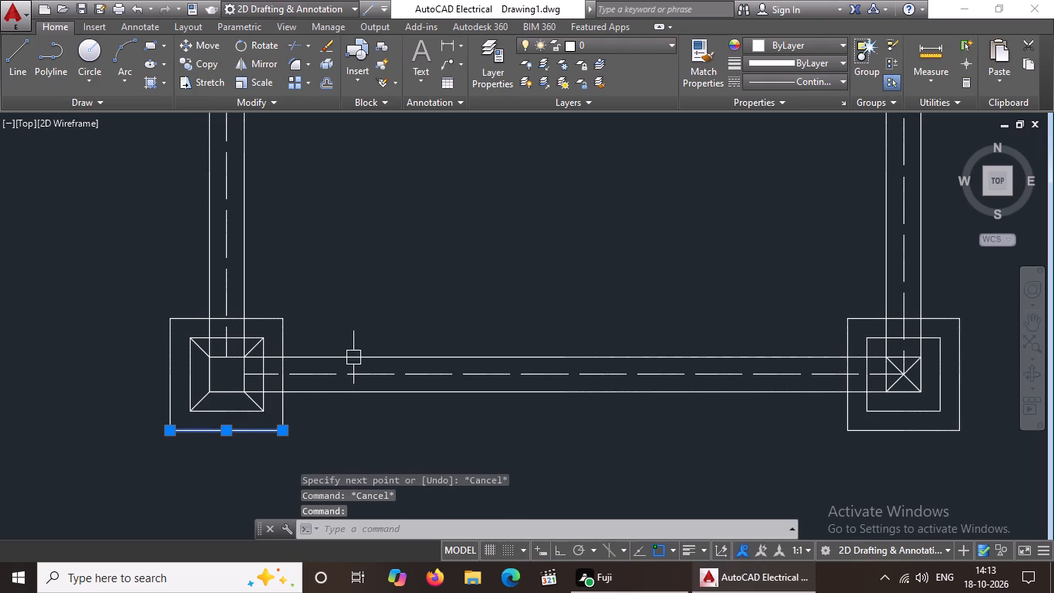
{"action": "left_click", "coordinate": [754, 84]}
{"action": "left_click", "coordinate": [750, 136]}
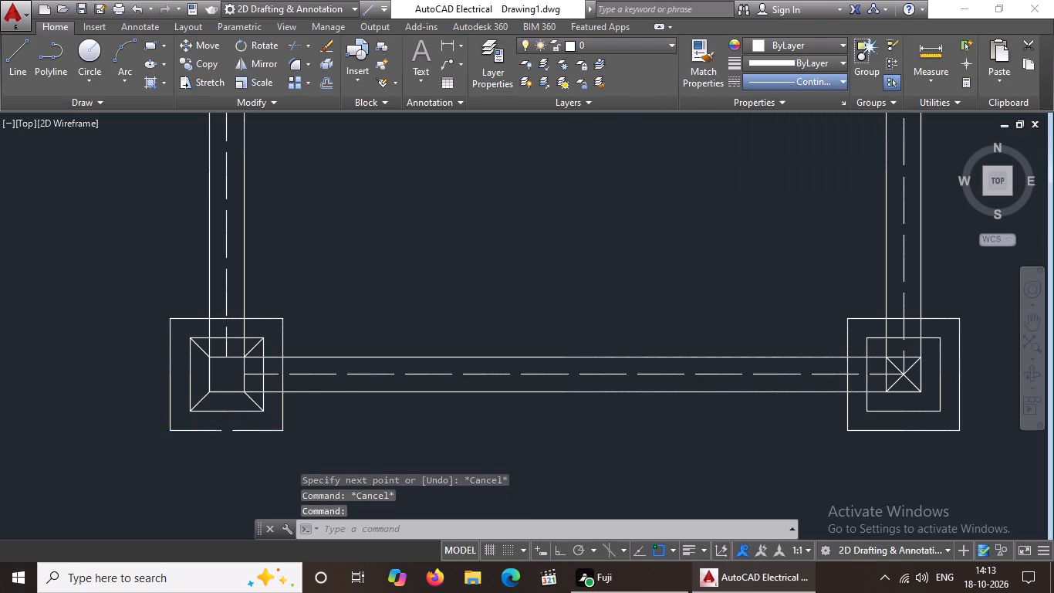
{"action": "right_click", "coordinate": [185, 287]}
{"action": "left_click", "coordinate": [253, 529]}
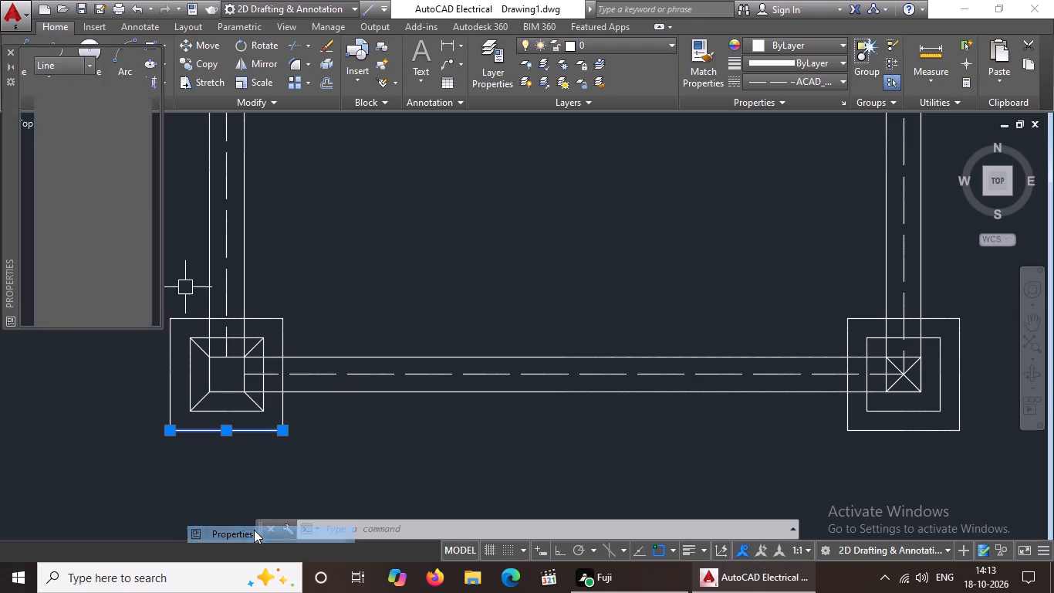
{"action": "left_click", "coordinate": [117, 140]}
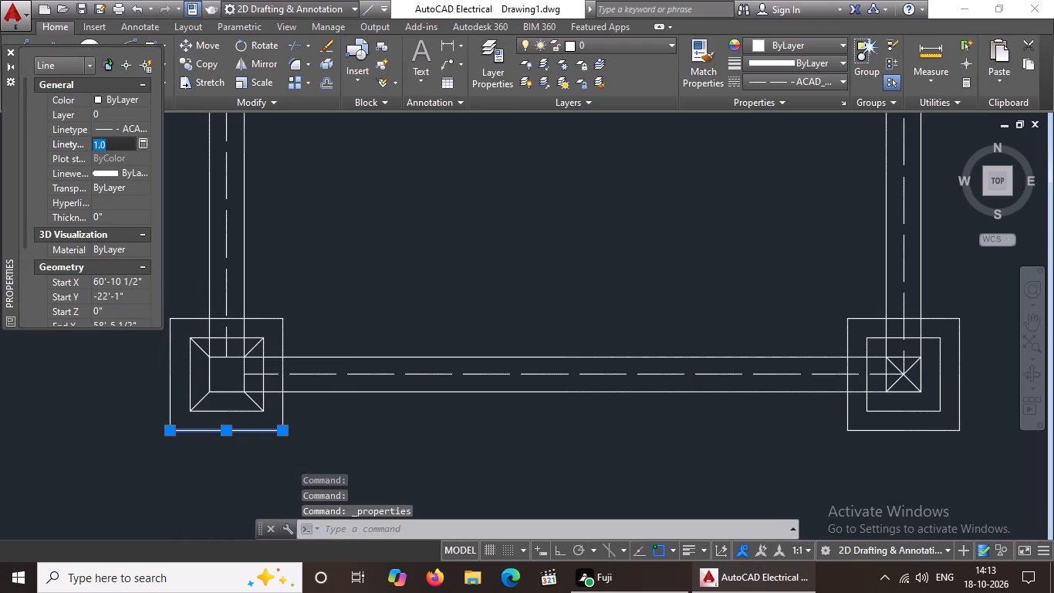
{"action": "key", "text": "BackSpace"}
{"action": "key", "text": "BackSpace"}
{"action": "key", "text": "BackSpace"}
{"action": "key", "text": "BackSpace"}
{"action": "key", "text": "BackSpace"}
{"action": "type", "text": "0.5"}
{"action": "key", "text": "Return"}
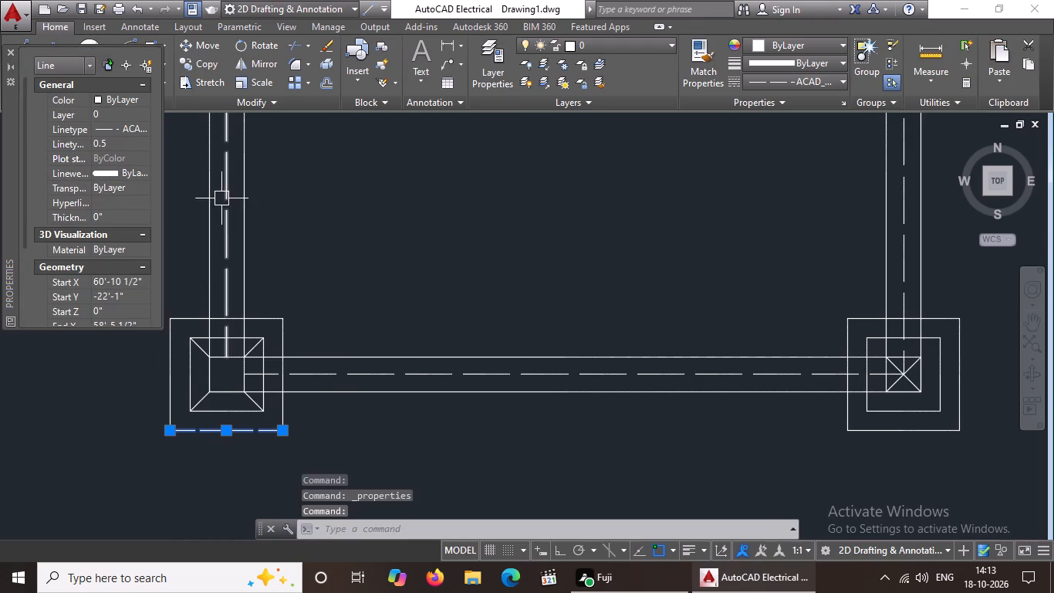
Give the eastern edge of the south-west column's outer square the ACAD_ISO02W100 linetype with a linetype scale of 0.5.
{"action": "left_click", "coordinate": [283, 334]}
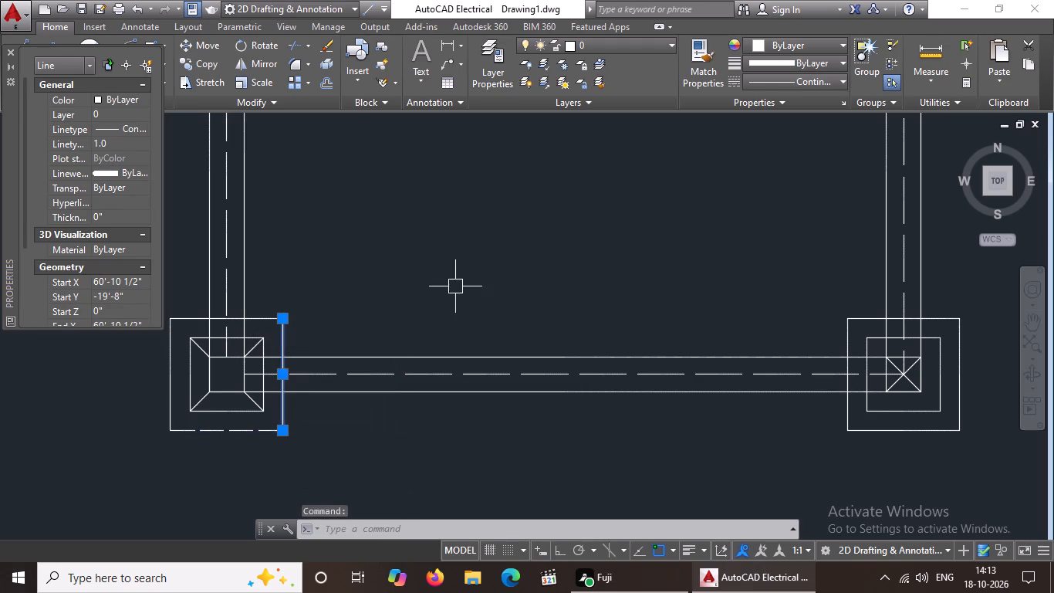
{"action": "left_click", "coordinate": [823, 81]}
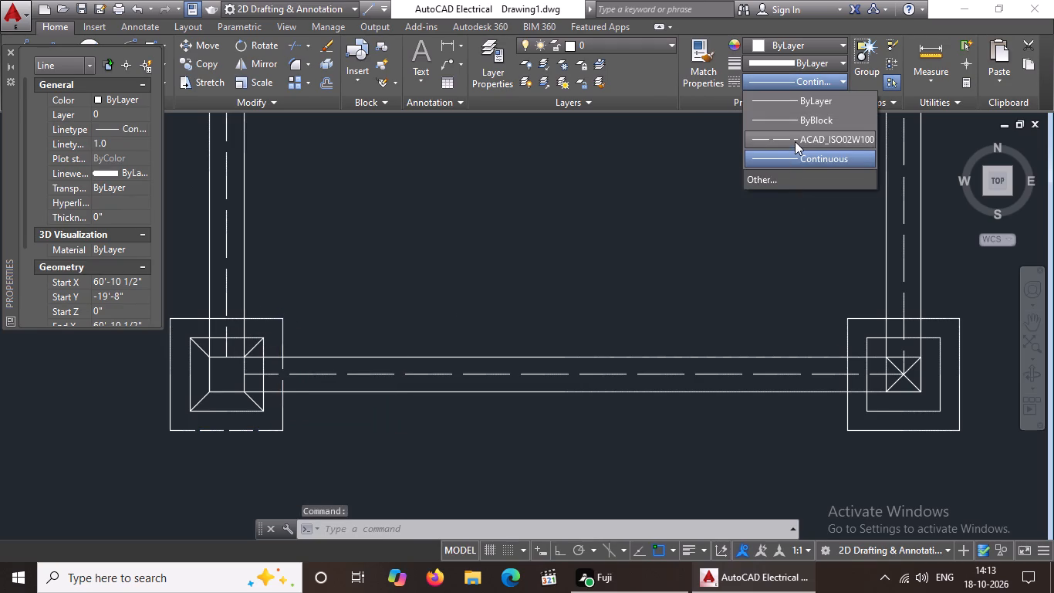
{"action": "left_click", "coordinate": [796, 141]}
{"action": "left_click", "coordinate": [127, 141]}
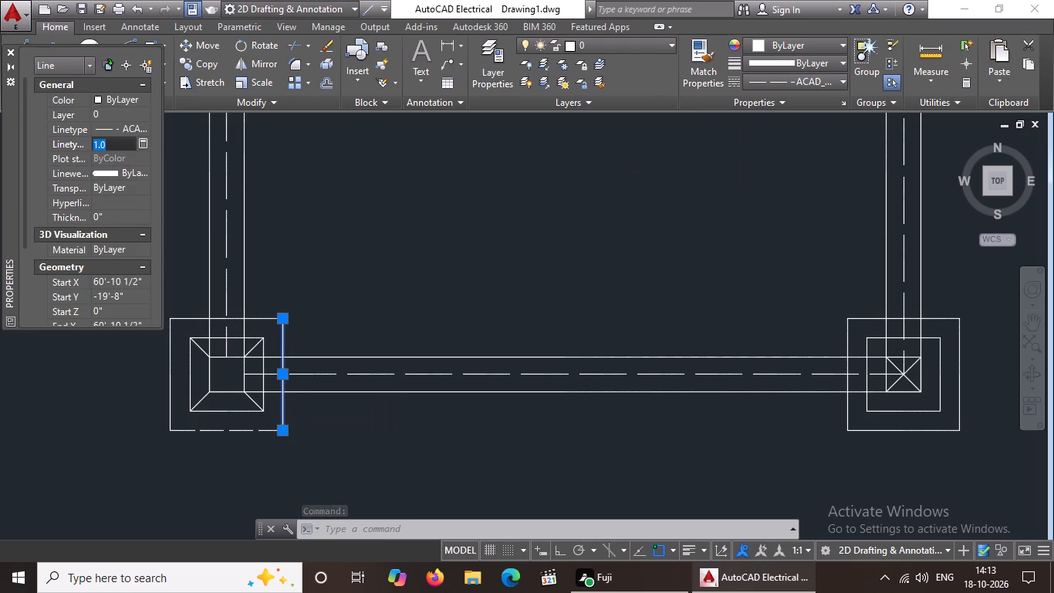
{"action": "key", "text": "BackSpace"}
{"action": "key", "text": "BackSpace"}
{"action": "key", "text": "BackSpace"}
{"action": "key", "text": "BackSpace"}
{"action": "key", "text": "BackSpace"}
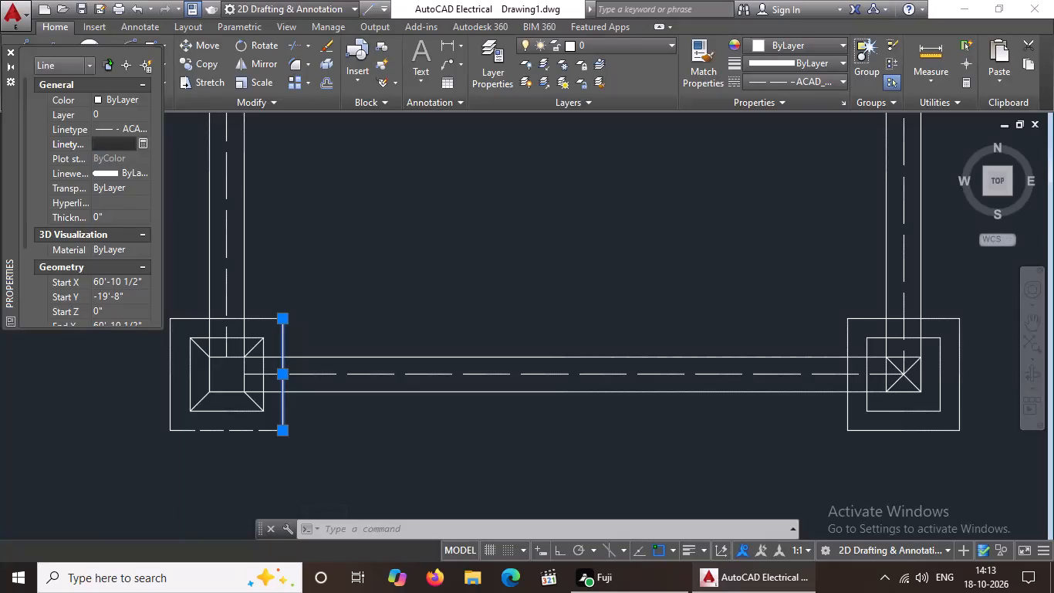
{"action": "type", "text": "0.5"}
{"action": "key", "text": "Return"}
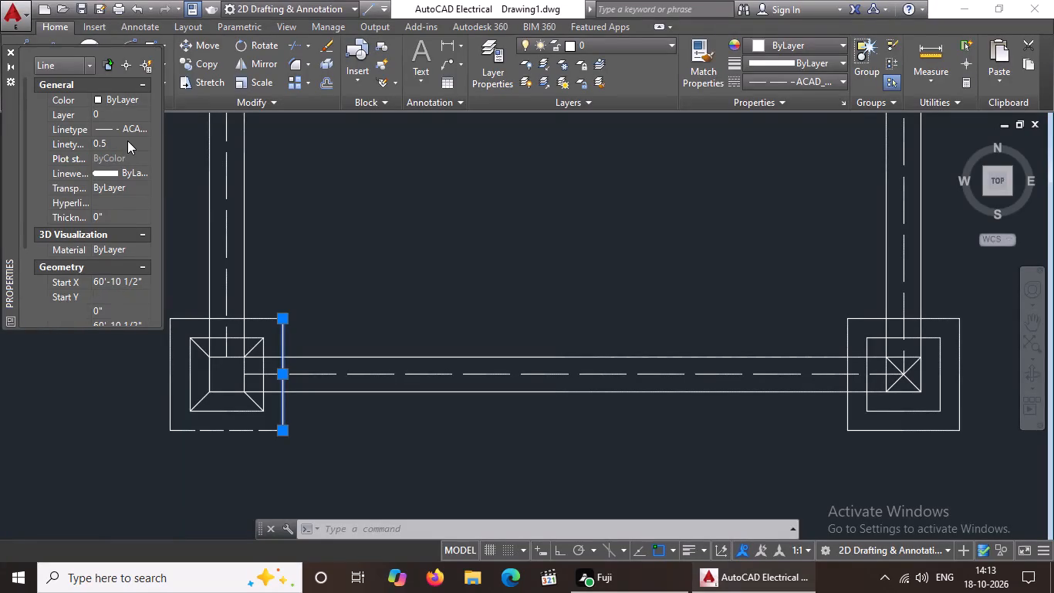
Give the northern edge of the south-west column's outer square the ACAD_ISO02W100 linetype with a linetype scale of 0.5.
{"action": "left_click", "coordinate": [183, 314]}
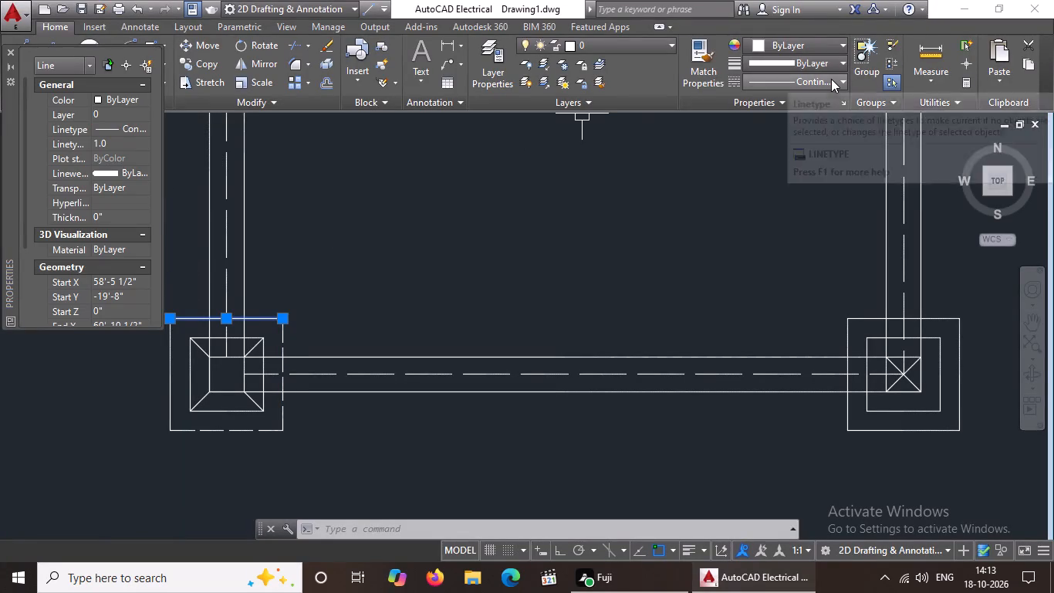
{"action": "left_click", "coordinate": [831, 80]}
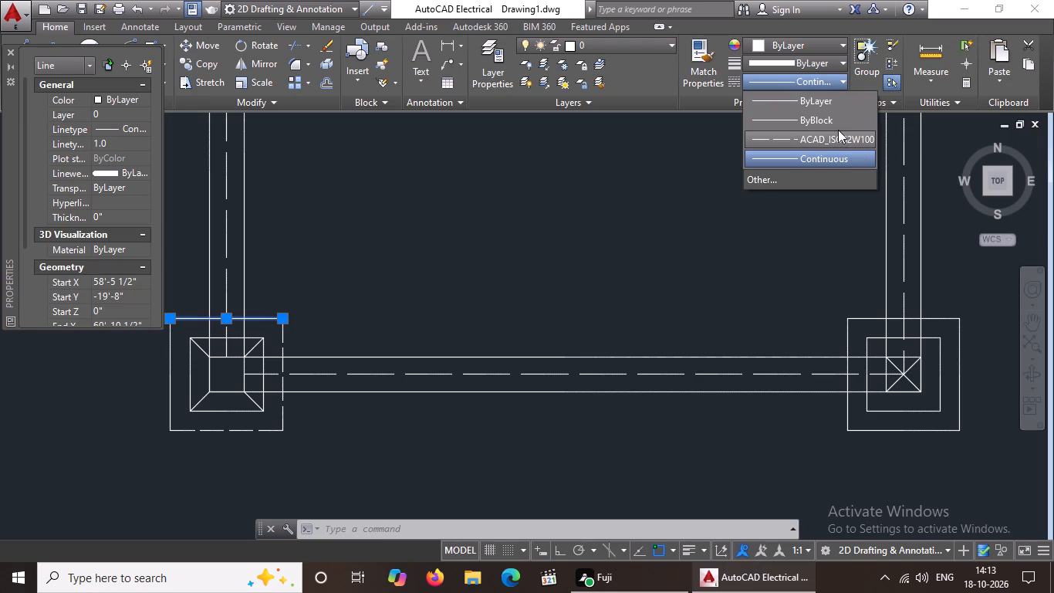
{"action": "left_click", "coordinate": [839, 130]}
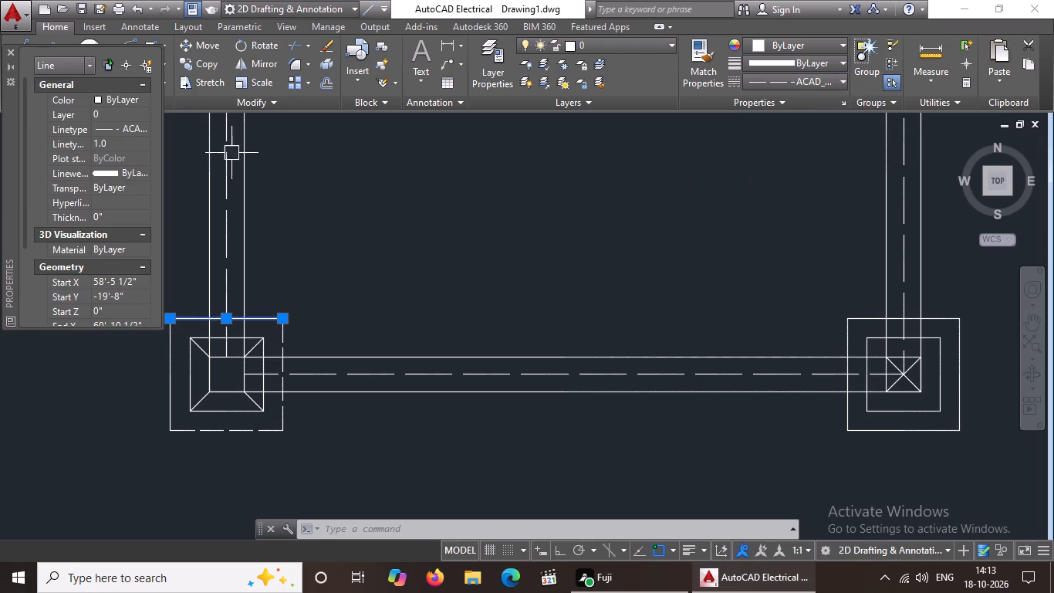
{"action": "left_click", "coordinate": [120, 143]}
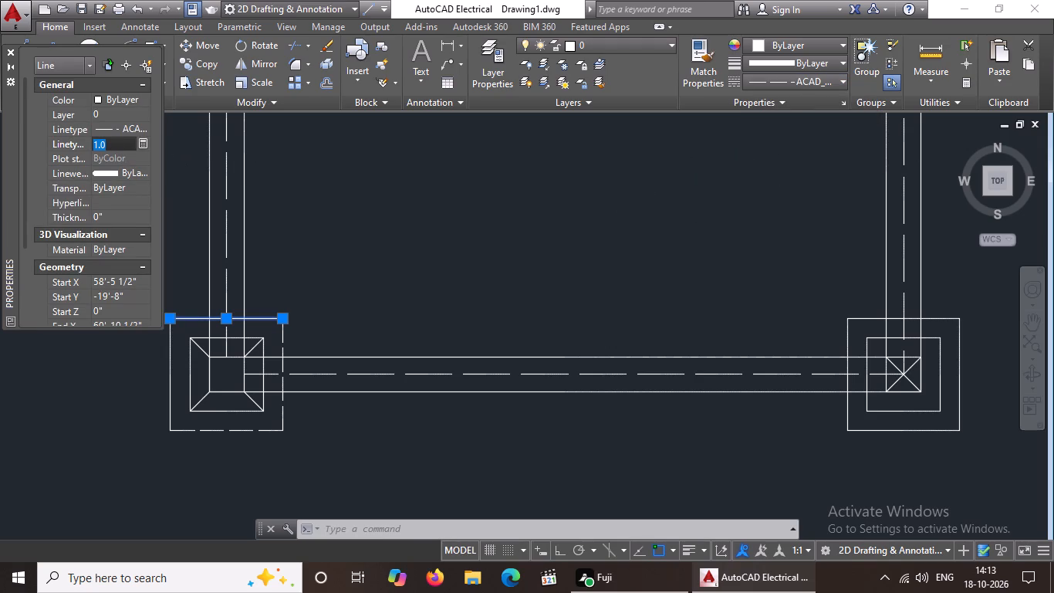
{"action": "key", "text": "BackSpace"}
{"action": "key", "text": "BackSpace"}
{"action": "key", "text": "BackSpace"}
{"action": "key", "text": "BackSpace"}
{"action": "type", "text": "0.5"}
{"action": "key", "text": "Return"}
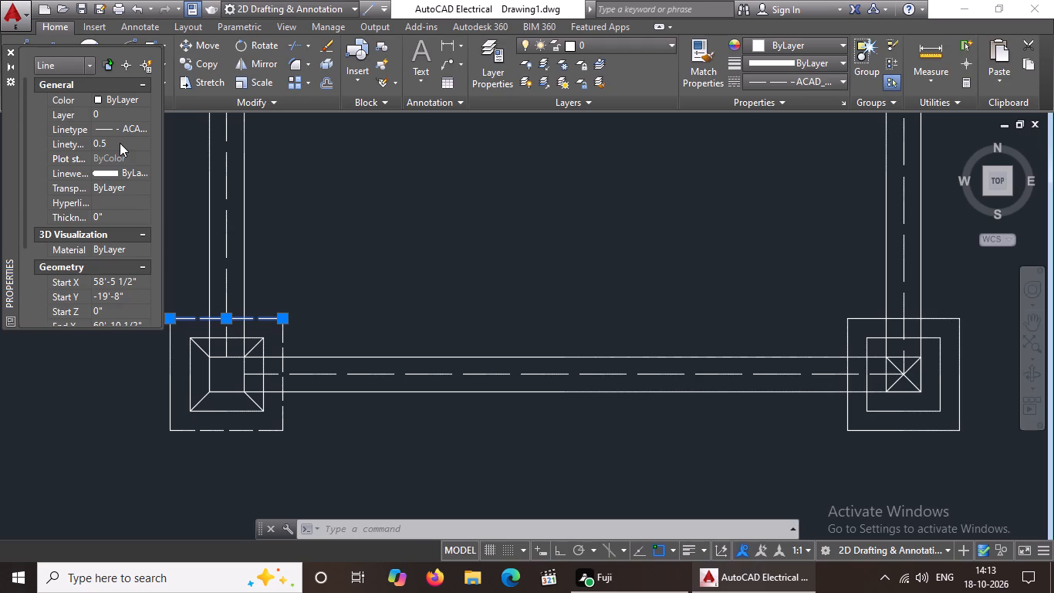
Give the western edge of the south-west column's outer square the ACAD_ISO02W100 linetype with a linetype scale of 0.5.
{"action": "left_click", "coordinate": [167, 356]}
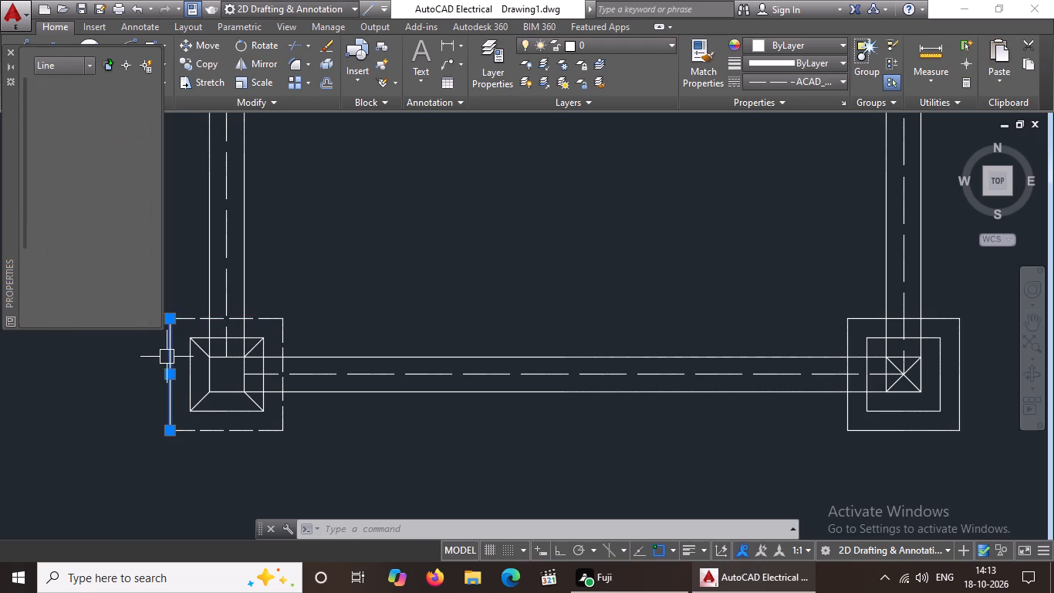
{"action": "left_click", "coordinate": [793, 76]}
{"action": "left_click", "coordinate": [791, 138]}
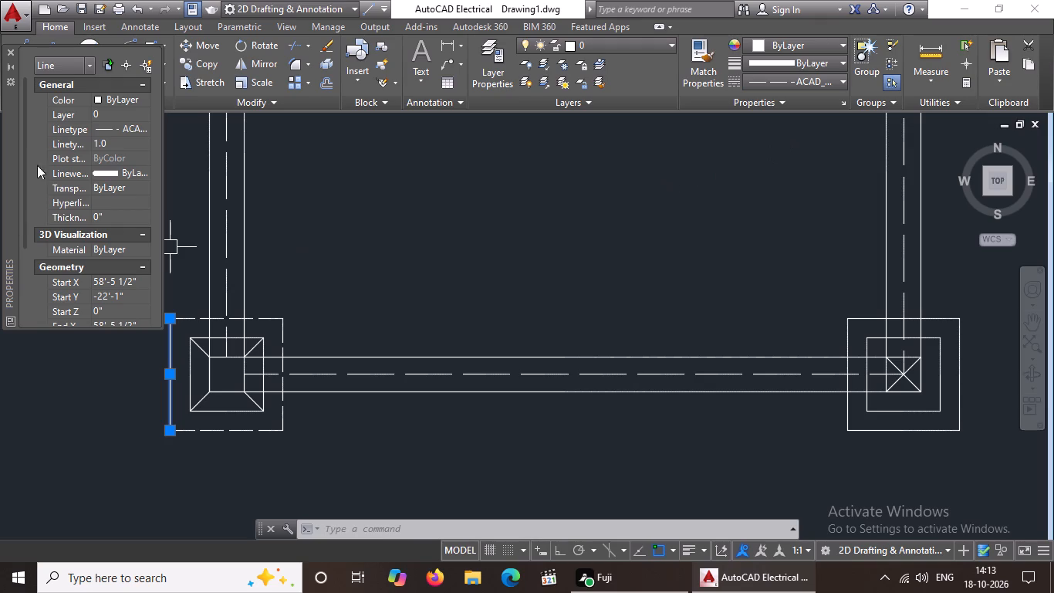
{"action": "left_click", "coordinate": [121, 138]}
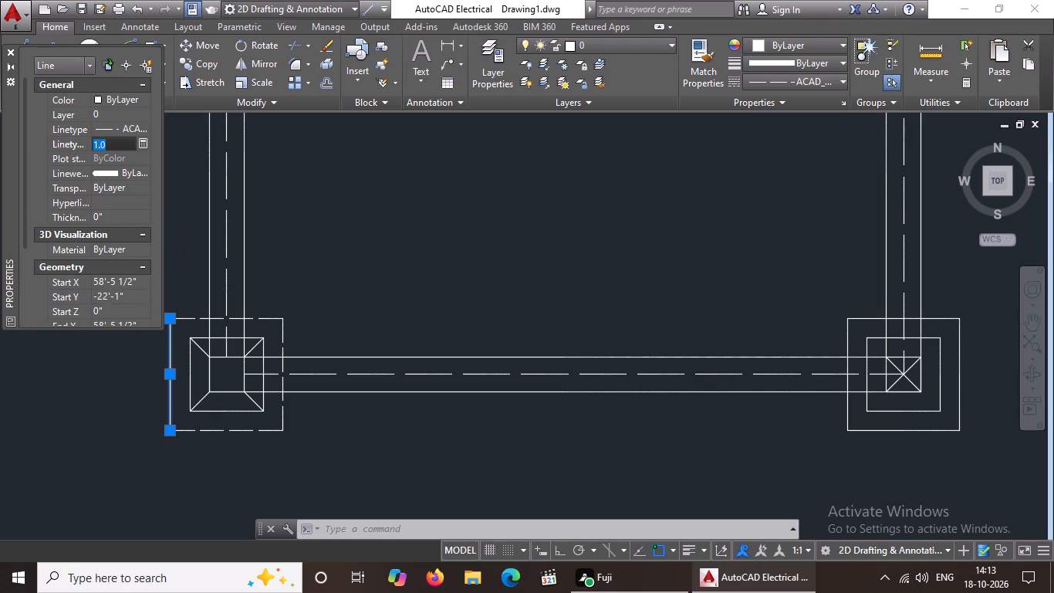
{"action": "key", "text": "BackSpace"}
{"action": "key", "text": "BackSpace"}
{"action": "key", "text": "BackSpace"}
{"action": "key", "text": "BackSpace"}
{"action": "key", "text": "BackSpace"}
{"action": "key", "text": "BackSpace"}
{"action": "type", "text": "0.5"}
{"action": "key", "text": "Return"}
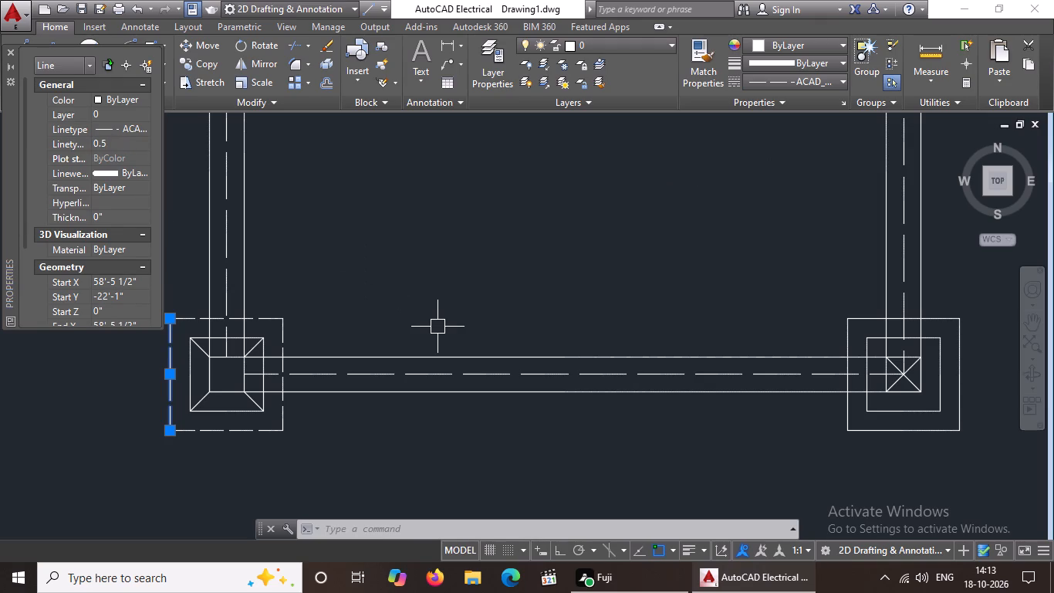
{"action": "key", "text": "Escape"}
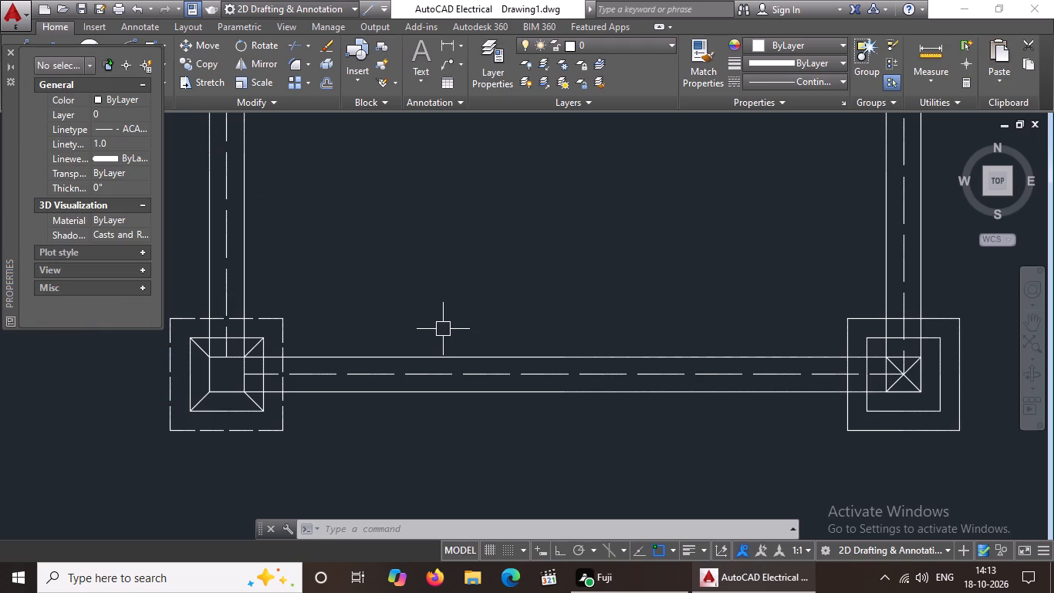
Erase both diagonal lines inside the south-east verandah column.
{"action": "scroll", "coordinate": [458, 374], "scroll_direction": "down", "scroll_amount": 3}
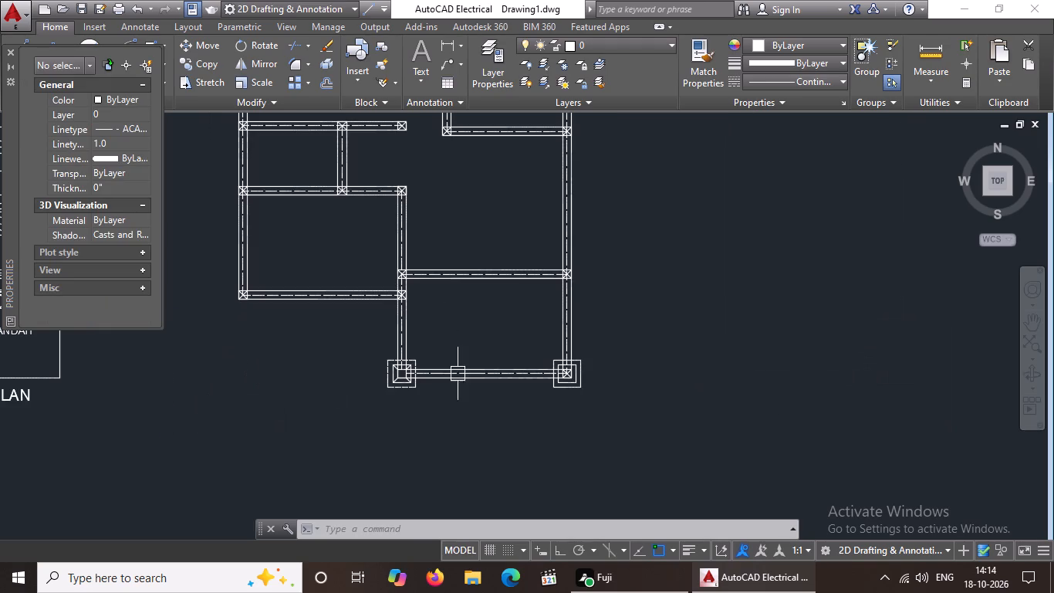
{"action": "scroll", "coordinate": [557, 380], "scroll_direction": "up", "scroll_amount": 5}
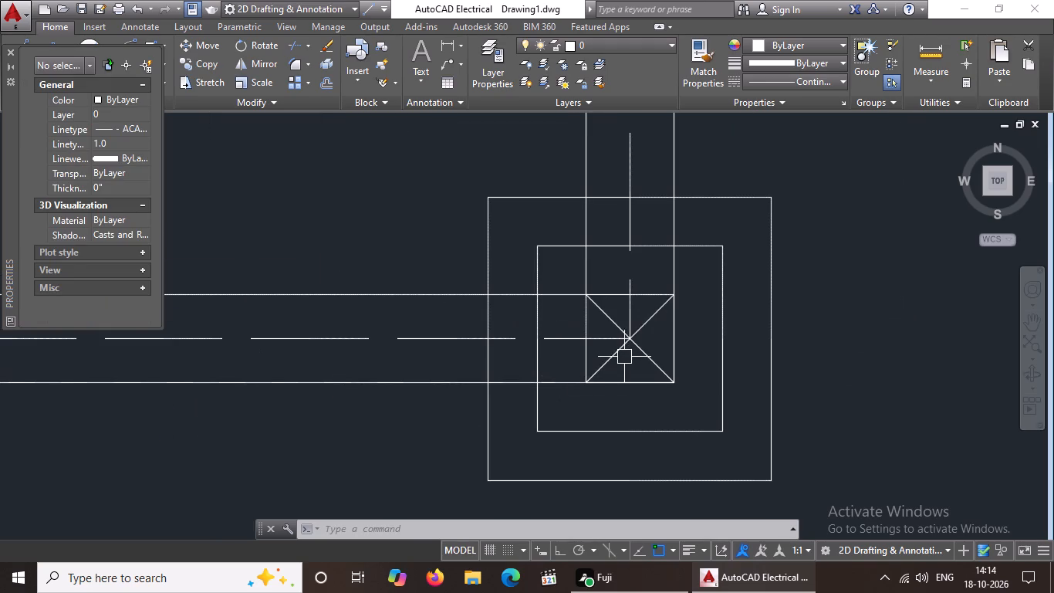
{"action": "left_click", "coordinate": [619, 357]}
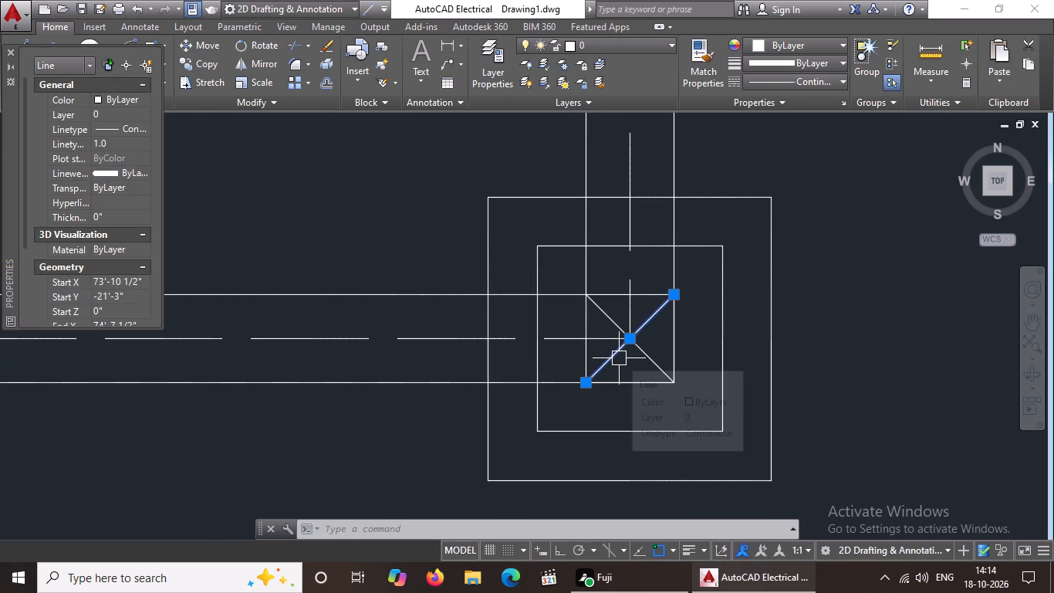
{"action": "key", "text": "Delete"}
{"action": "left_click", "coordinate": [654, 364]}
{"action": "key", "text": "Delete"}
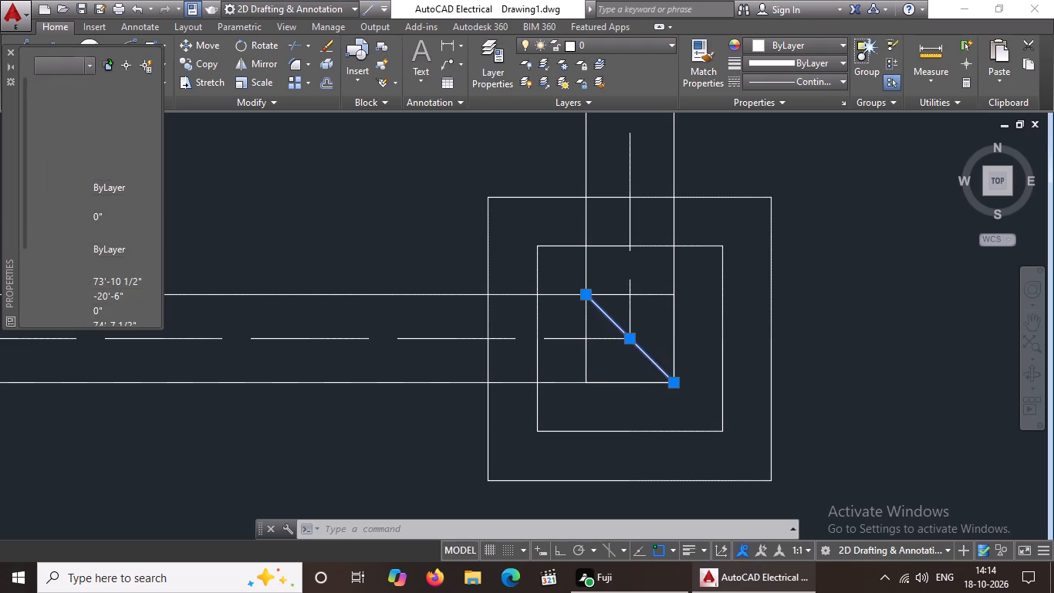
{"action": "key", "text": "Escape"}
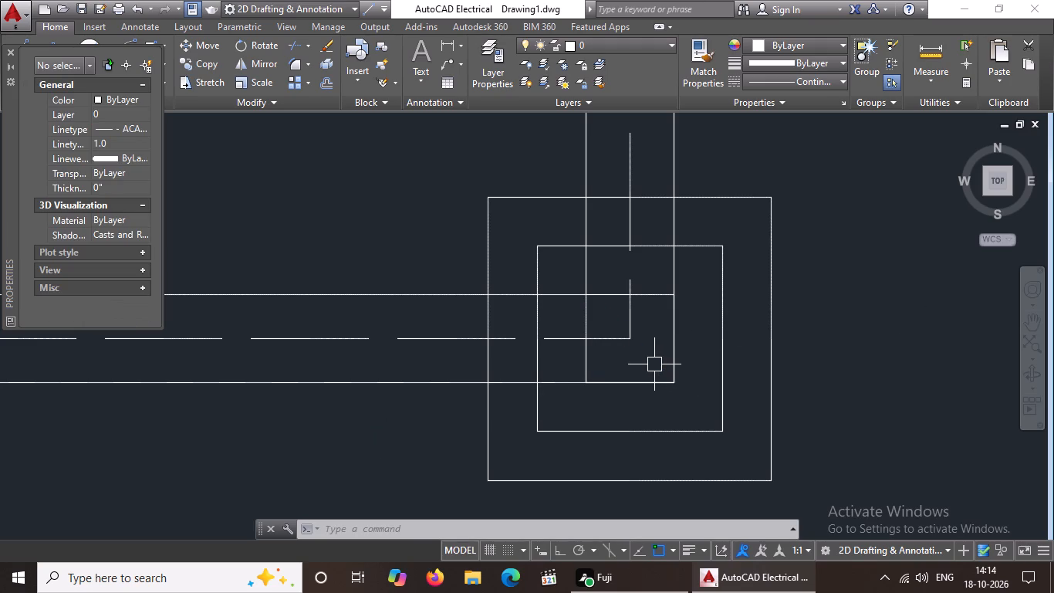
Trim the horizontal and vertical centreline segments inside the south-east verandah column back to the column's edges.
{"action": "type", "text": "TR"}
{"action": "key", "text": "space"}
{"action": "key", "text": "space"}
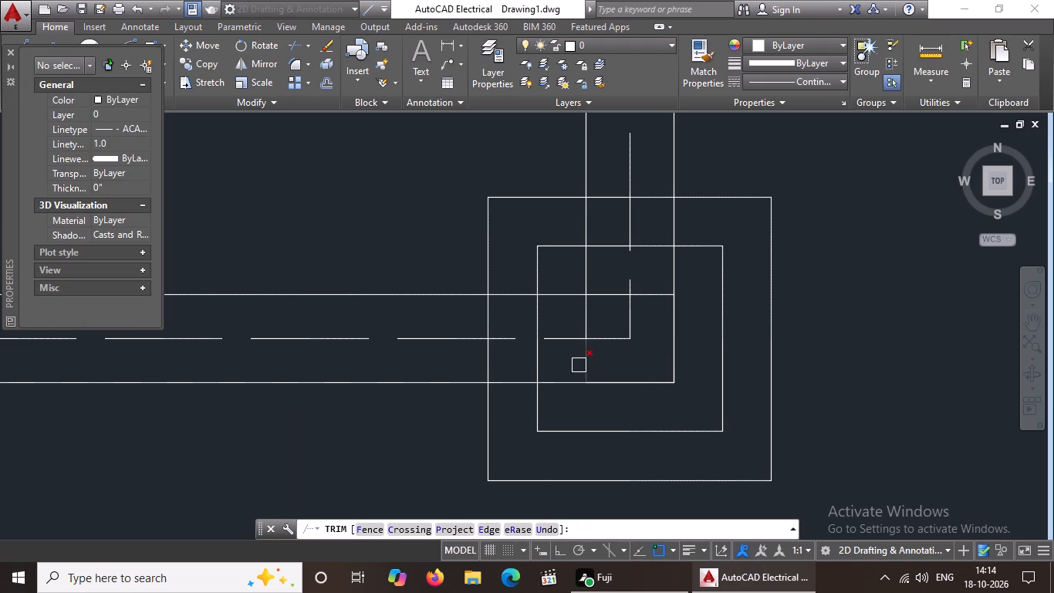
{"action": "left_click", "coordinate": [608, 337]}
{"action": "left_click", "coordinate": [633, 321]}
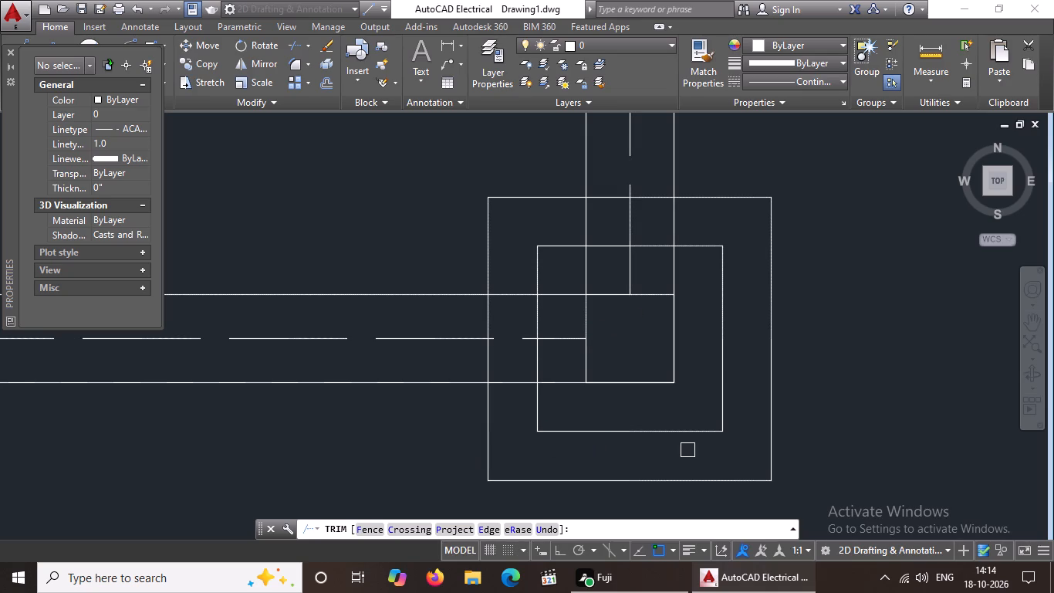
{"action": "key", "text": "Escape"}
Draw a line joining the south-east column's south-eastern corner to the matching corner of the inner offset square.
{"action": "key", "text": "l"}
{"action": "key", "text": "Return"}
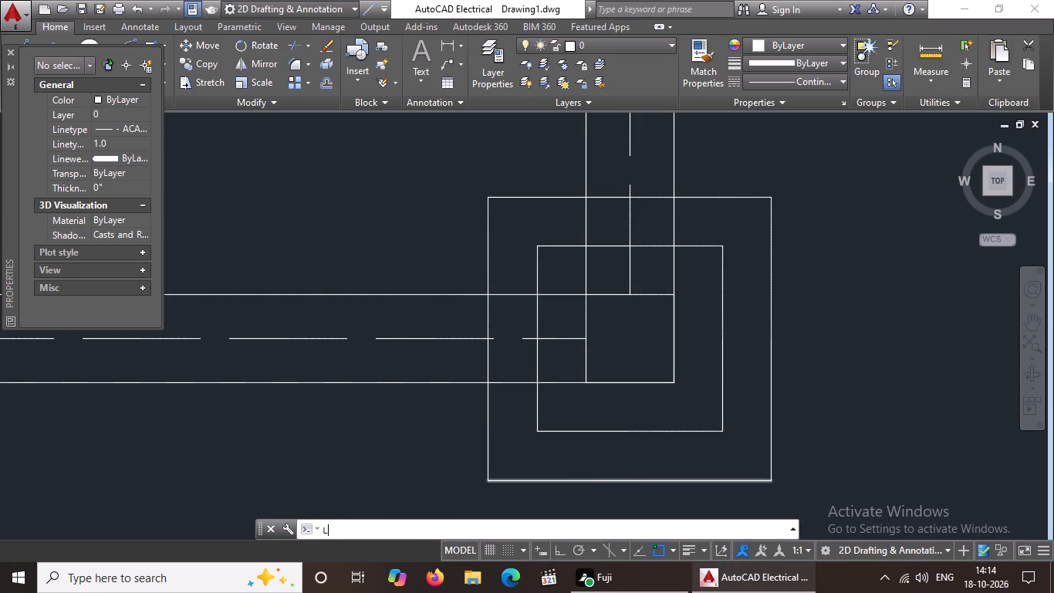
{"action": "left_click", "coordinate": [674, 379]}
{"action": "left_click", "coordinate": [719, 431]}
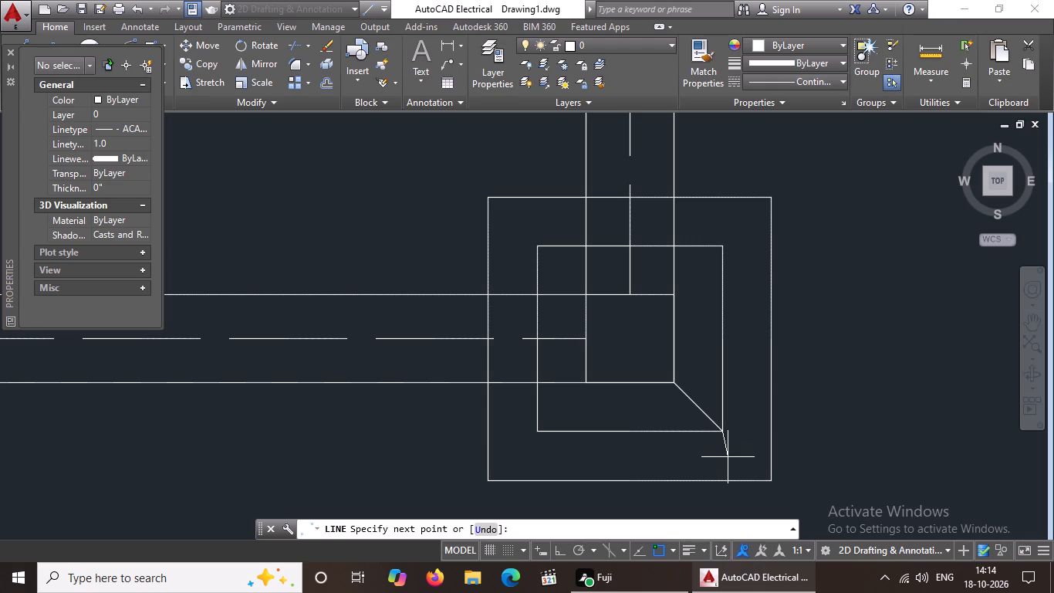
{"action": "key", "text": "Escape"}
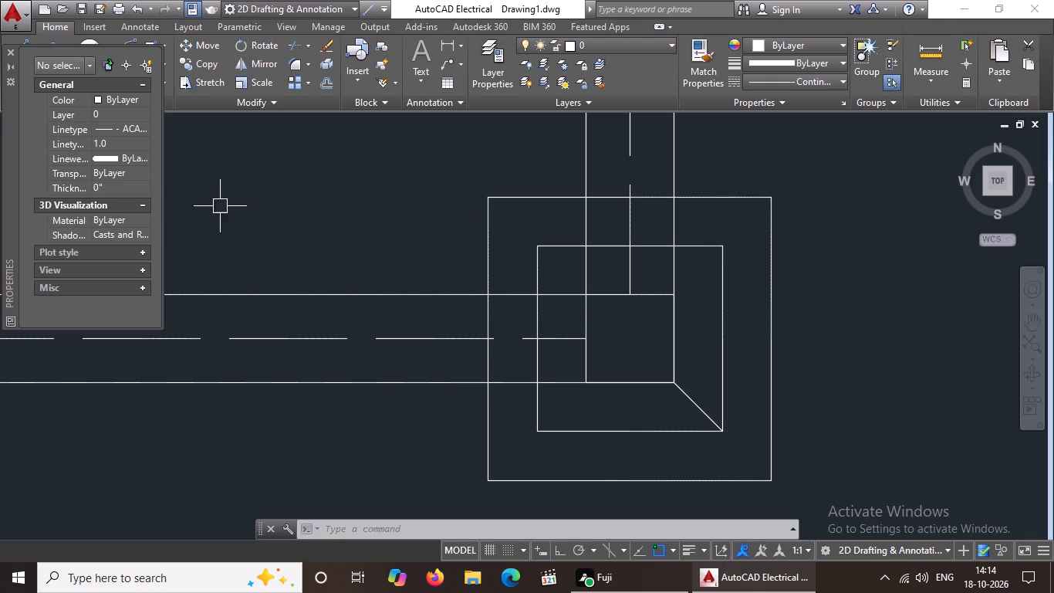
Dock the floating Properties palette beside the drawing area.
{"action": "left_click_drag", "start_coordinate": [35, 49], "coordinate": [37, 81]}
{"action": "left_click_drag", "start_coordinate": [37, 81], "coordinate": [35, 98]}
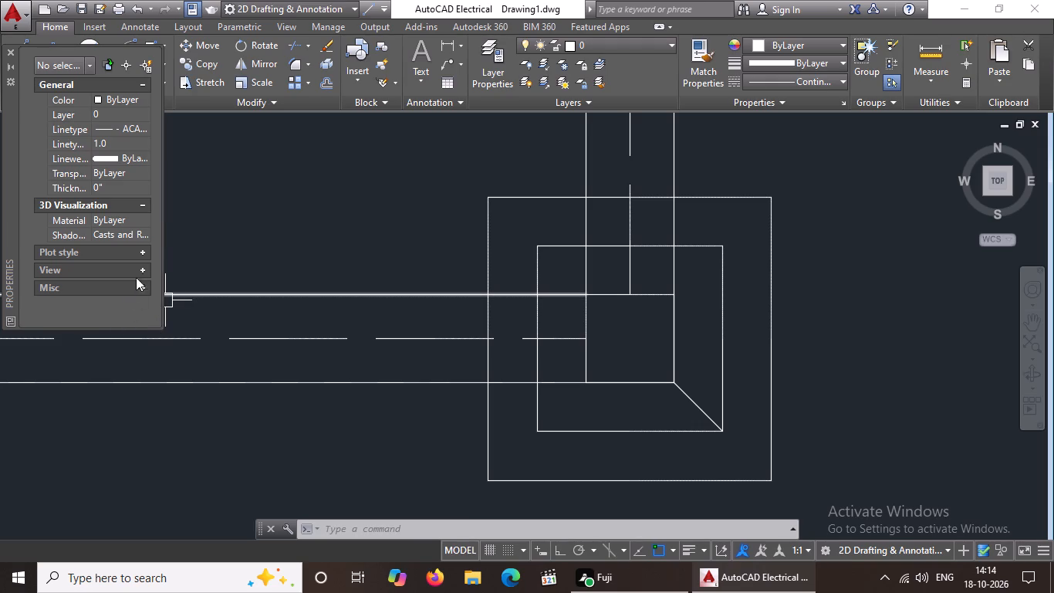
{"action": "left_click_drag", "start_coordinate": [149, 249], "coordinate": [157, 336]}
{"action": "left_click_drag", "start_coordinate": [146, 317], "coordinate": [142, 348]}
{"action": "left_click_drag", "start_coordinate": [14, 309], "coordinate": [46, 361]}
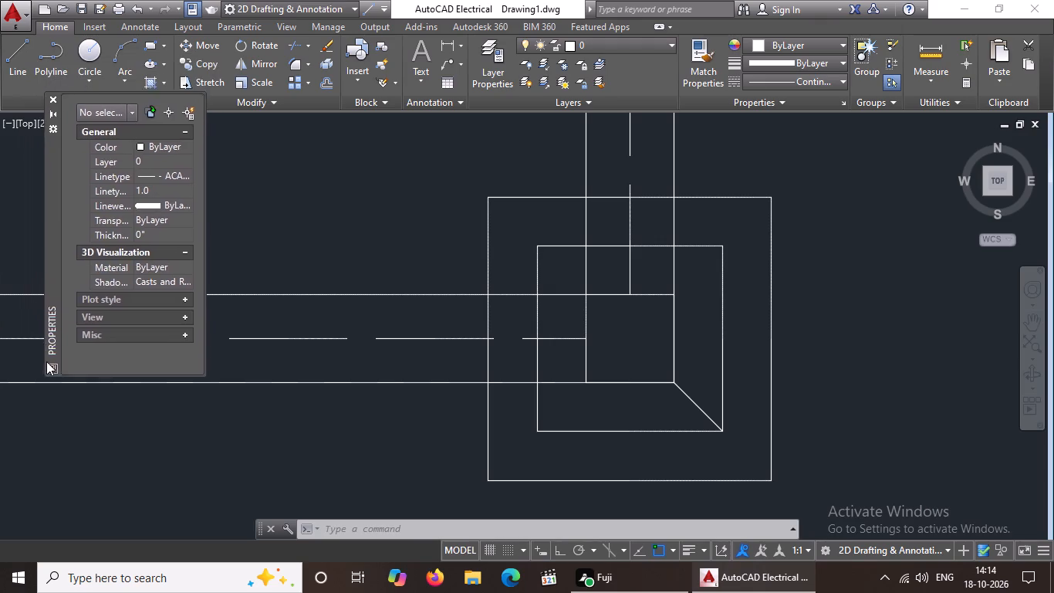
{"action": "left_click_drag", "start_coordinate": [46, 361], "coordinate": [11, 376]}
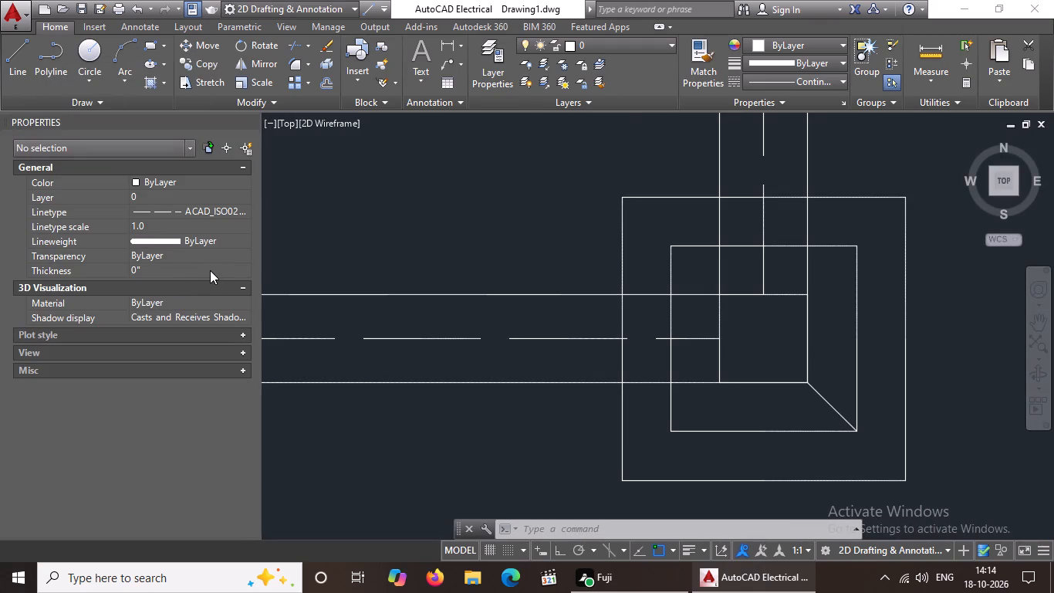
Draw a line joining the south-east verandah column's north-eastern corner to the matching corner of the inner offset square.
{"action": "scroll", "coordinate": [210, 270], "scroll_direction": "down", "scroll_amount": 2}
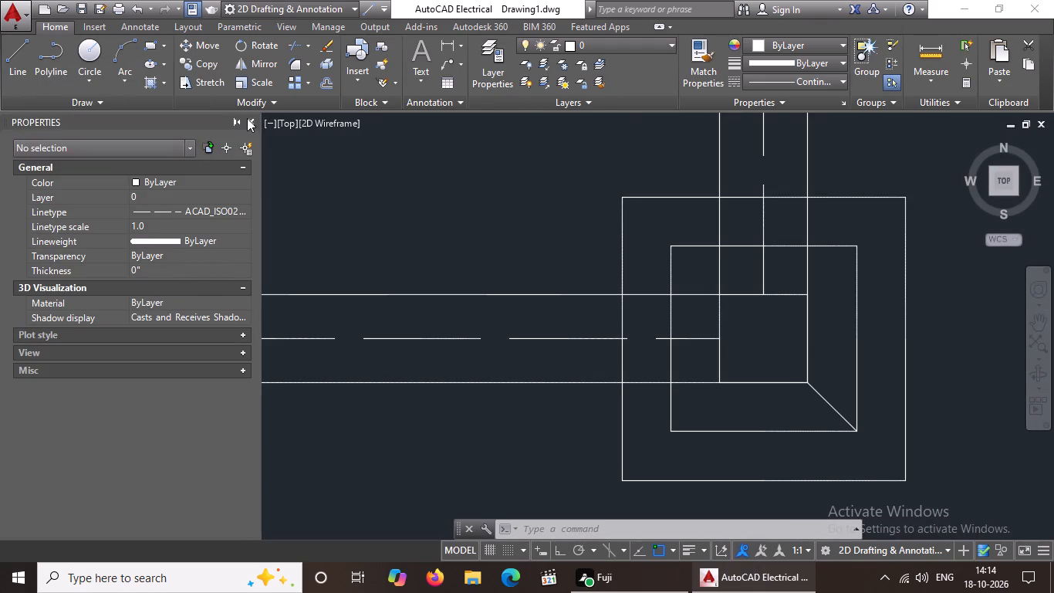
{"action": "left_click", "coordinate": [247, 118]}
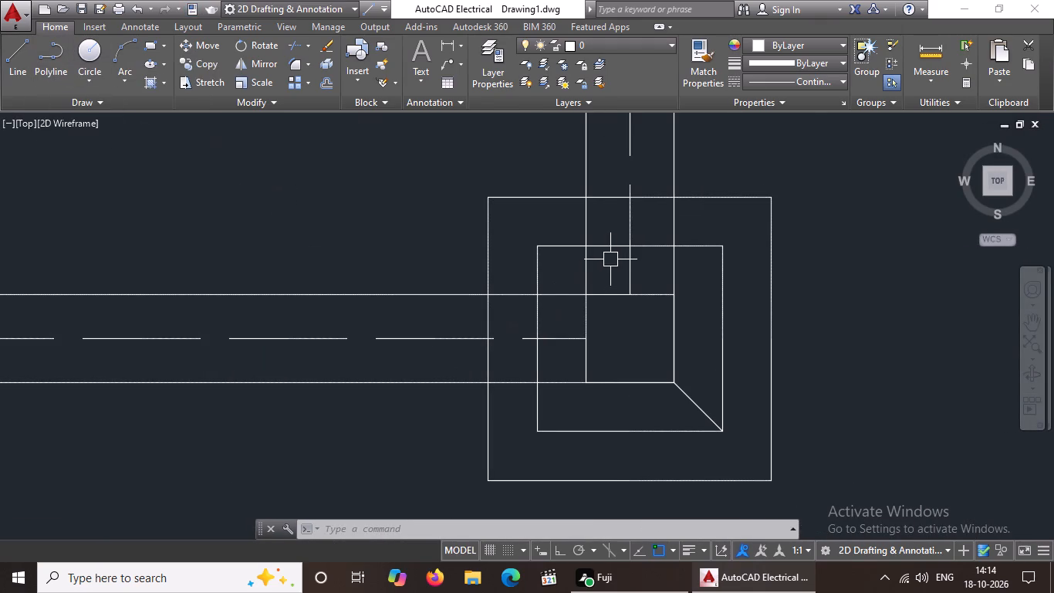
{"action": "scroll", "coordinate": [610, 259], "scroll_direction": "down", "scroll_amount": 1}
{"action": "left_click_drag", "start_coordinate": [16, 66], "coordinate": [25, 80]}
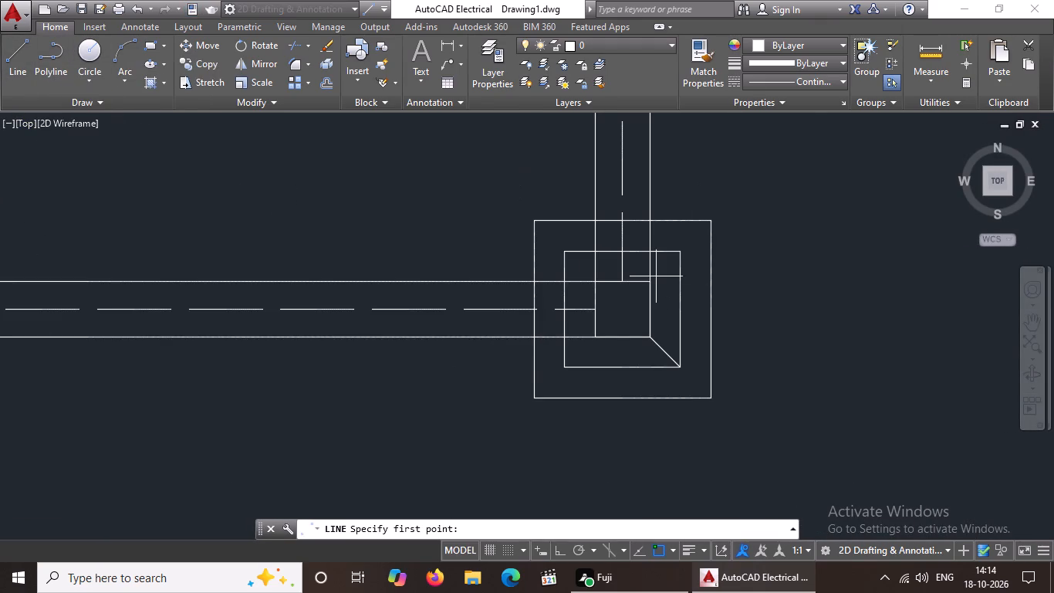
{"action": "left_click", "coordinate": [646, 281]}
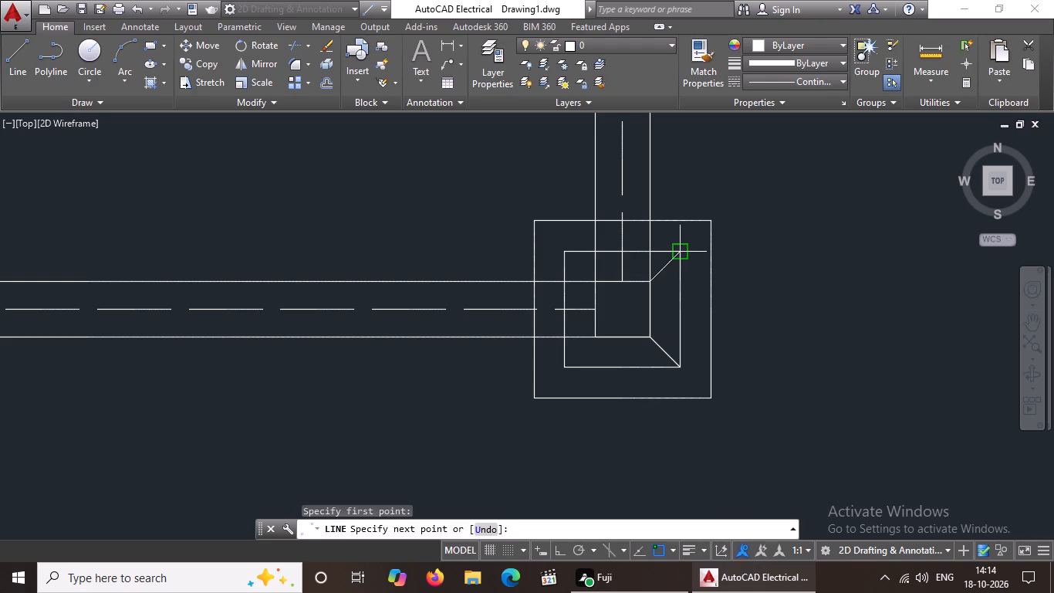
{"action": "left_click", "coordinate": [673, 252]}
{"action": "key", "text": "Escape"}
Draw lines joining the south-east column's north-western and south-western corners to the matching corners of the inner offset square.
{"action": "scroll", "coordinate": [675, 258], "scroll_direction": "down", "scroll_amount": 4}
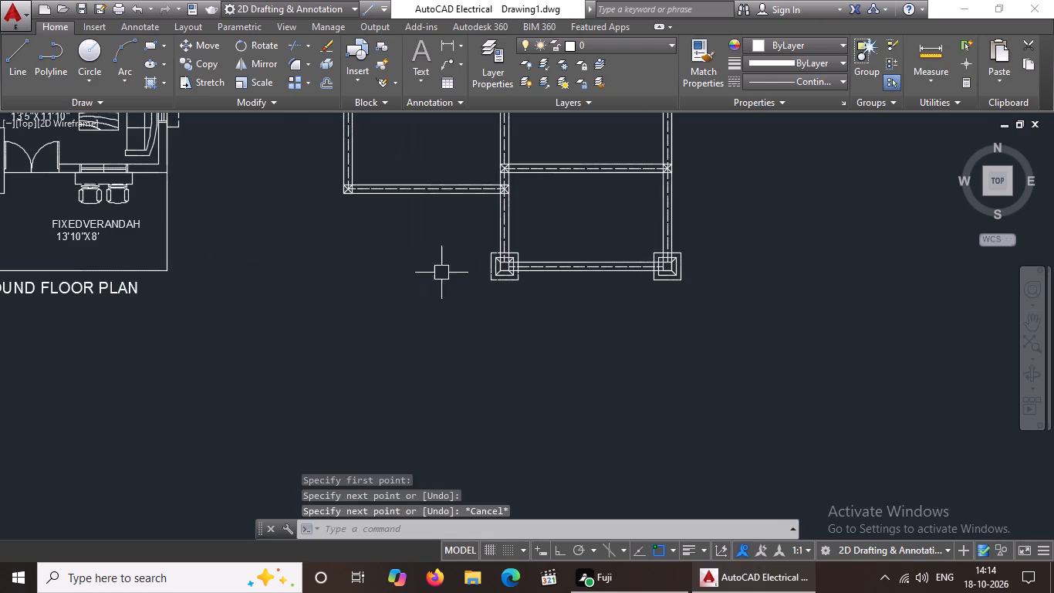
{"action": "scroll", "coordinate": [647, 252], "scroll_direction": "up", "scroll_amount": 3}
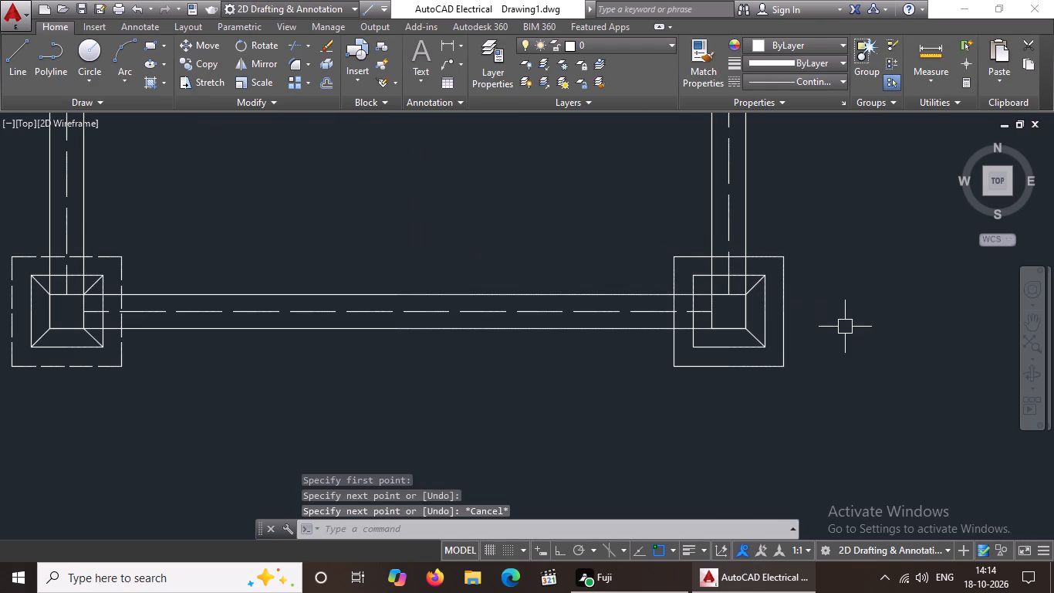
{"action": "left_click", "coordinate": [22, 71]}
{"action": "left_click", "coordinate": [697, 277]}
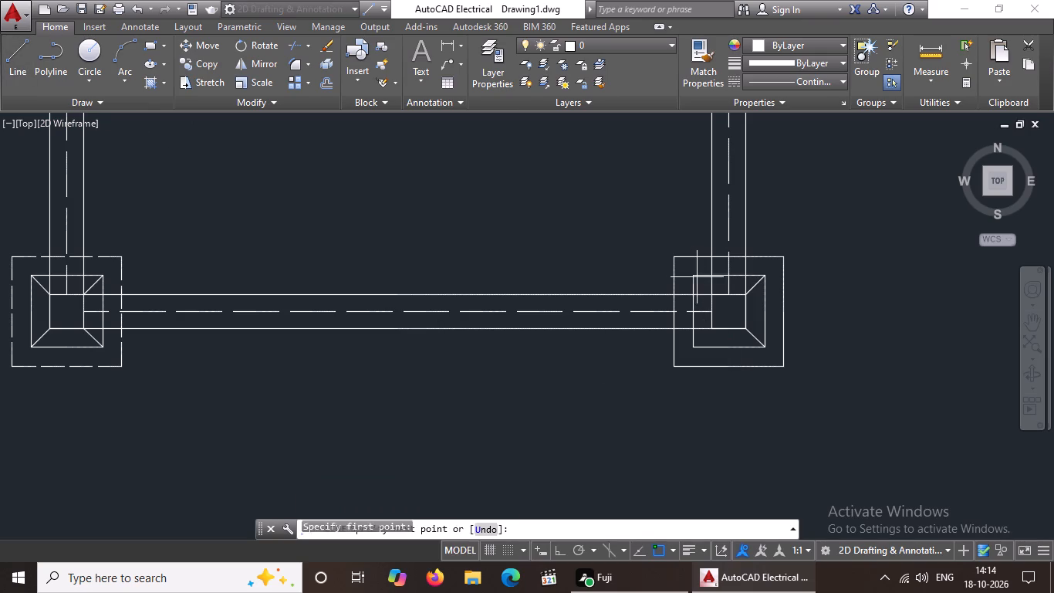
{"action": "left_click", "coordinate": [710, 296]}
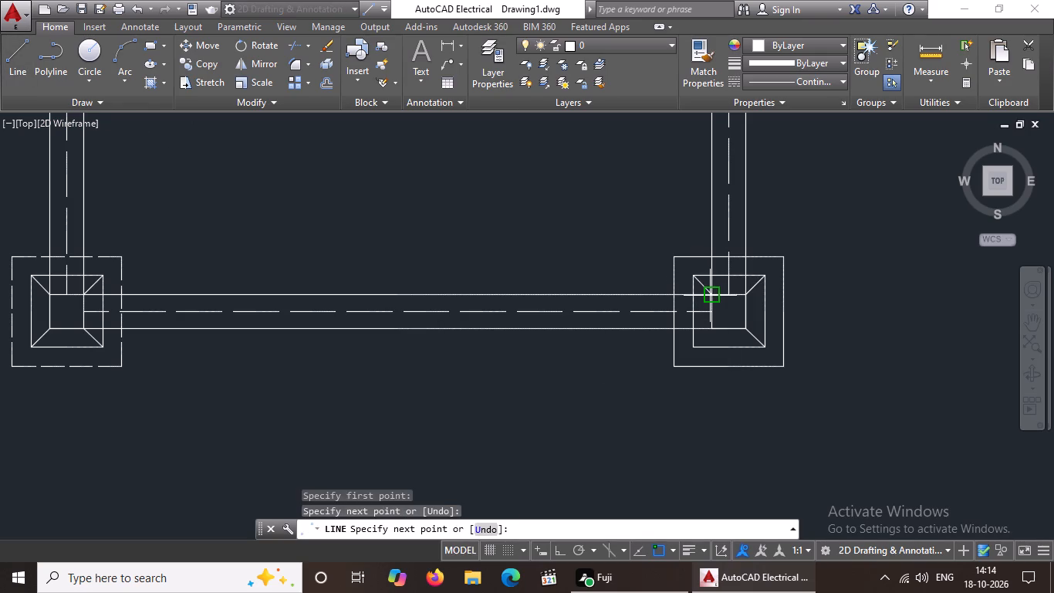
{"action": "key", "text": "Escape"}
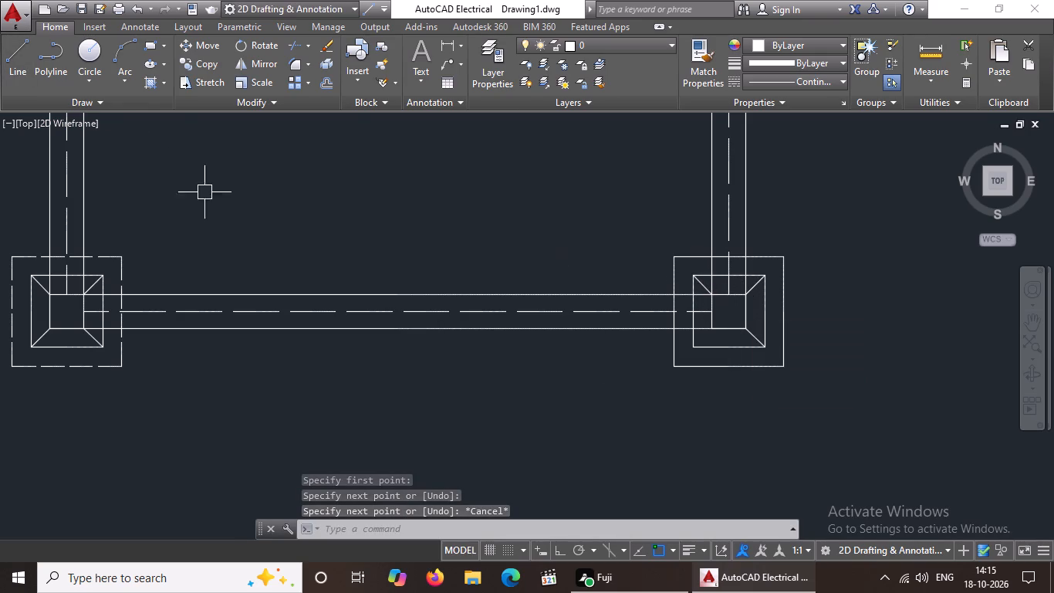
{"action": "left_click", "coordinate": [11, 60]}
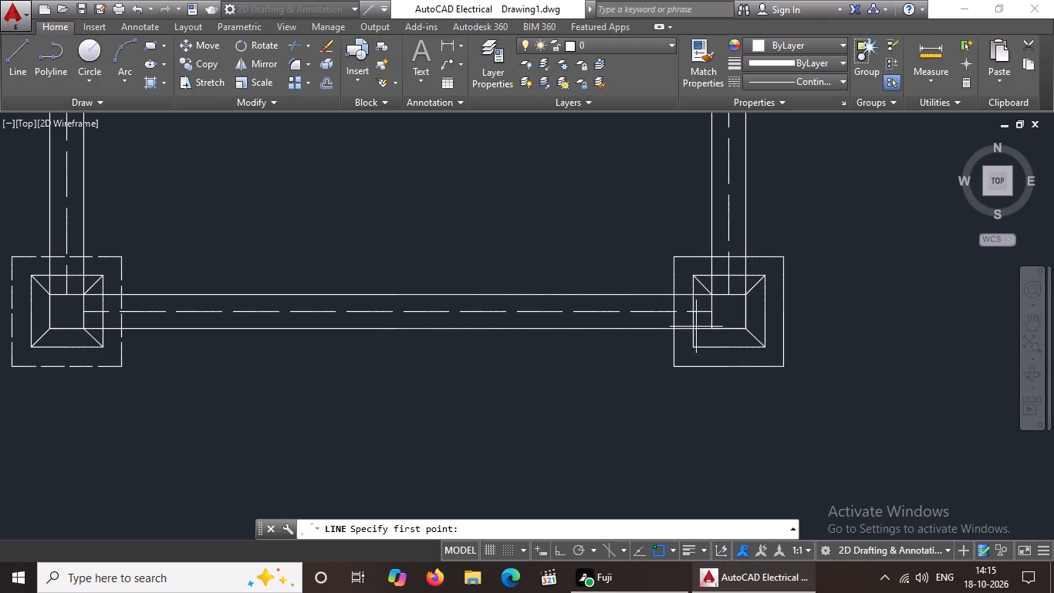
{"action": "left_click_drag", "start_coordinate": [694, 348], "coordinate": [701, 346]}
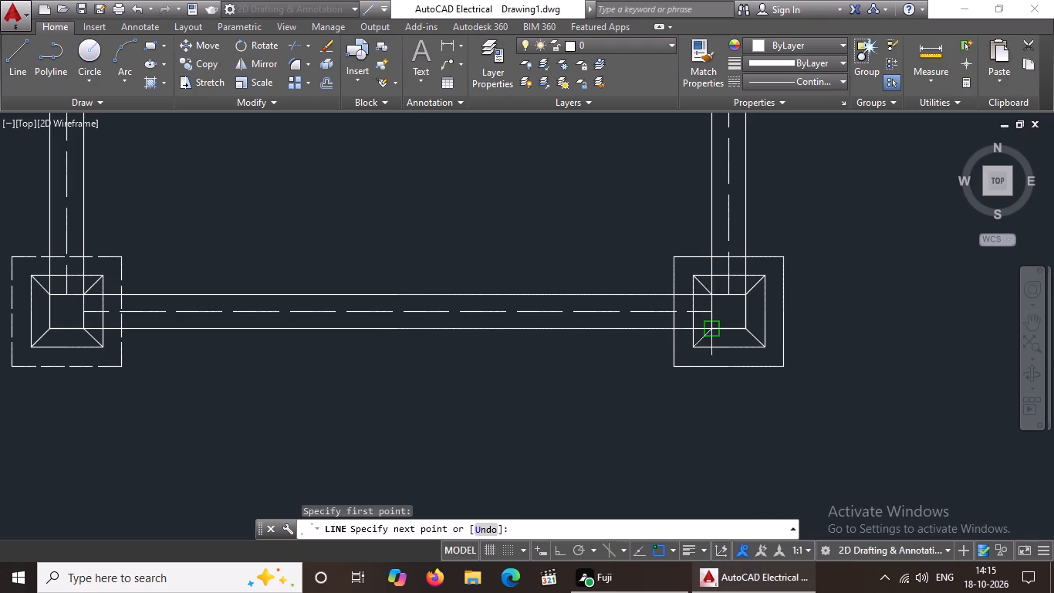
{"action": "left_click", "coordinate": [712, 327]}
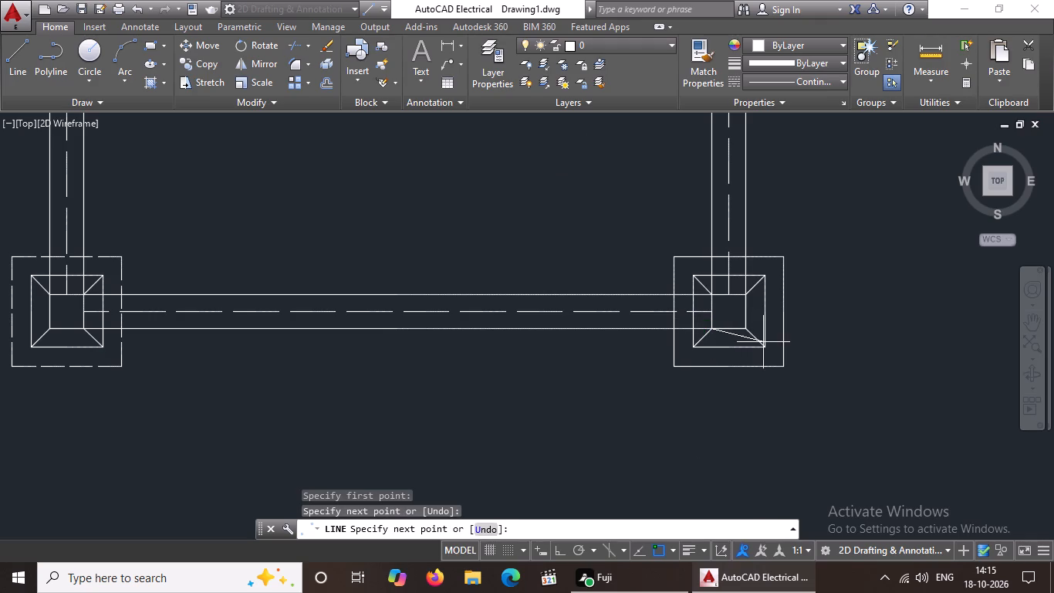
{"action": "key", "text": "Escape"}
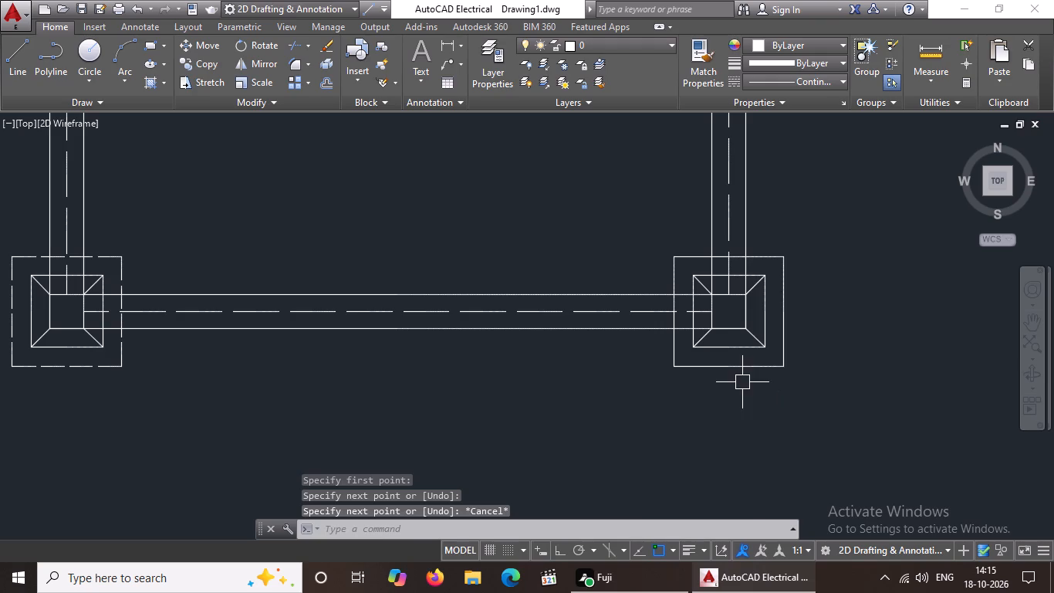
Set the southern side of the south-east column's outer footing square to linetype ACAD_ISO02W100 with linetype scale 0.5.
{"action": "left_click", "coordinate": [742, 362]}
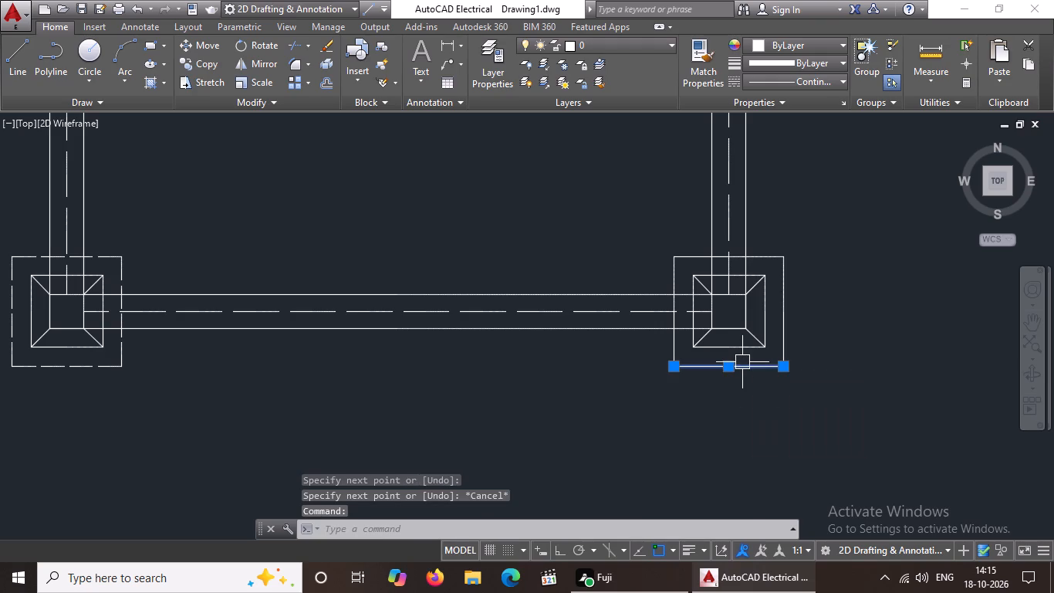
{"action": "left_click", "coordinate": [809, 76]}
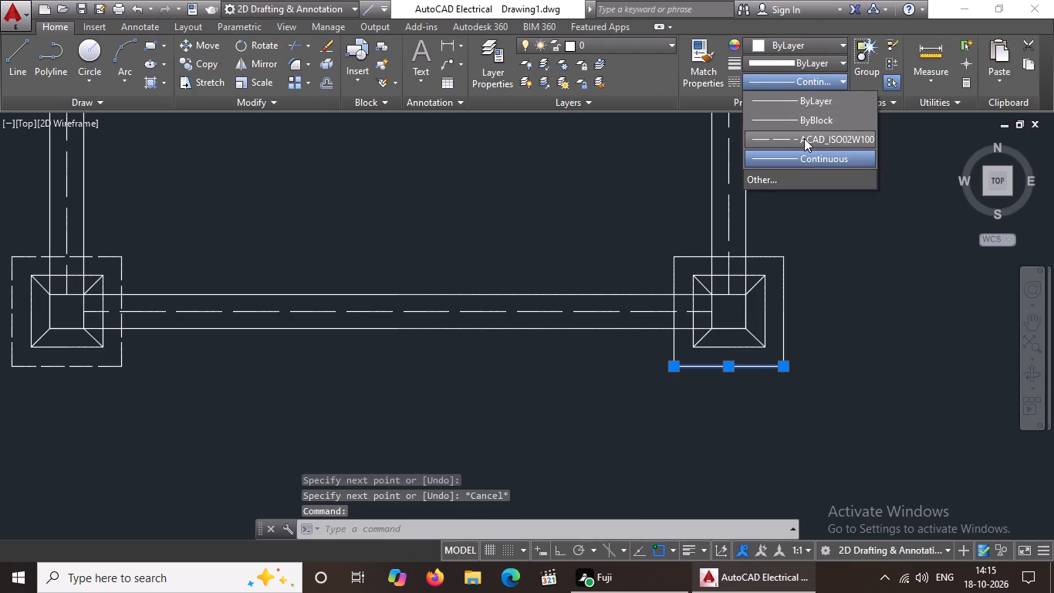
{"action": "left_click", "coordinate": [804, 138]}
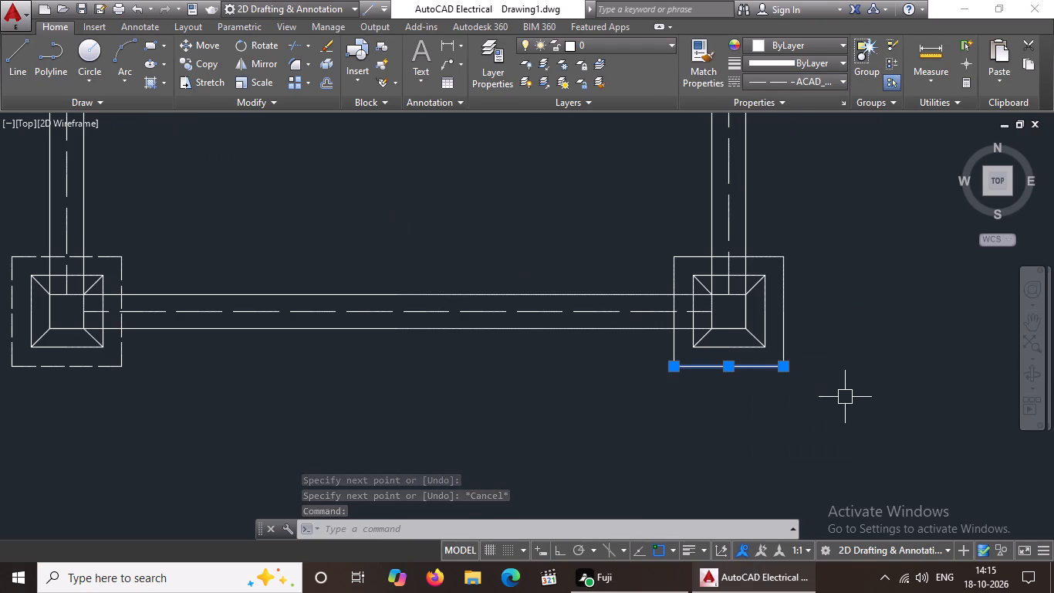
{"action": "right_click", "coordinate": [846, 397]}
{"action": "left_click", "coordinate": [869, 368]}
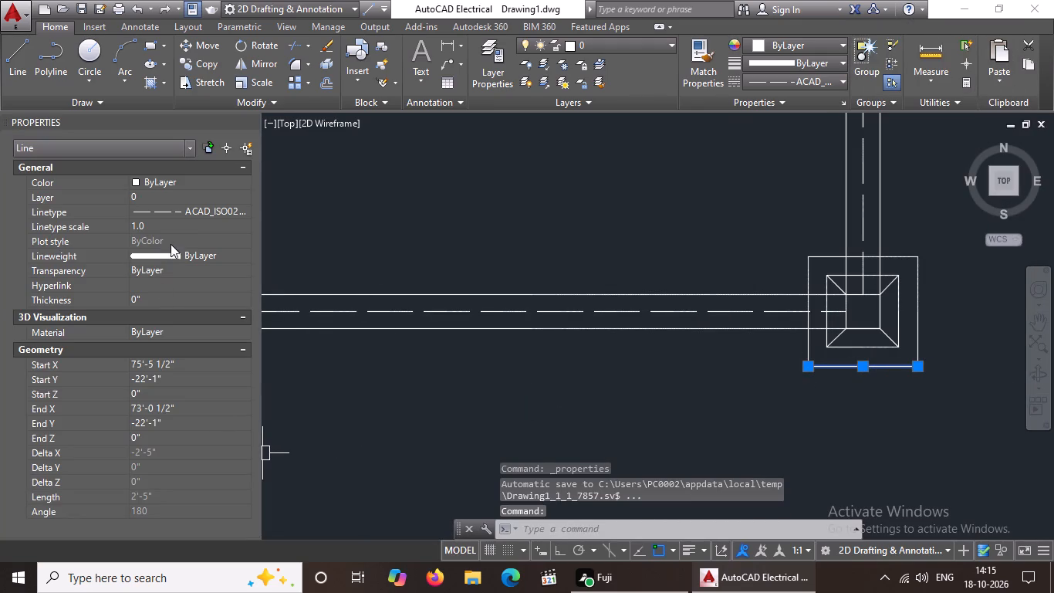
{"action": "left_click", "coordinate": [177, 224]}
{"action": "key", "text": "BackSpace"}
{"action": "key", "text": "BackSpace"}
{"action": "key", "text": "BackSpace"}
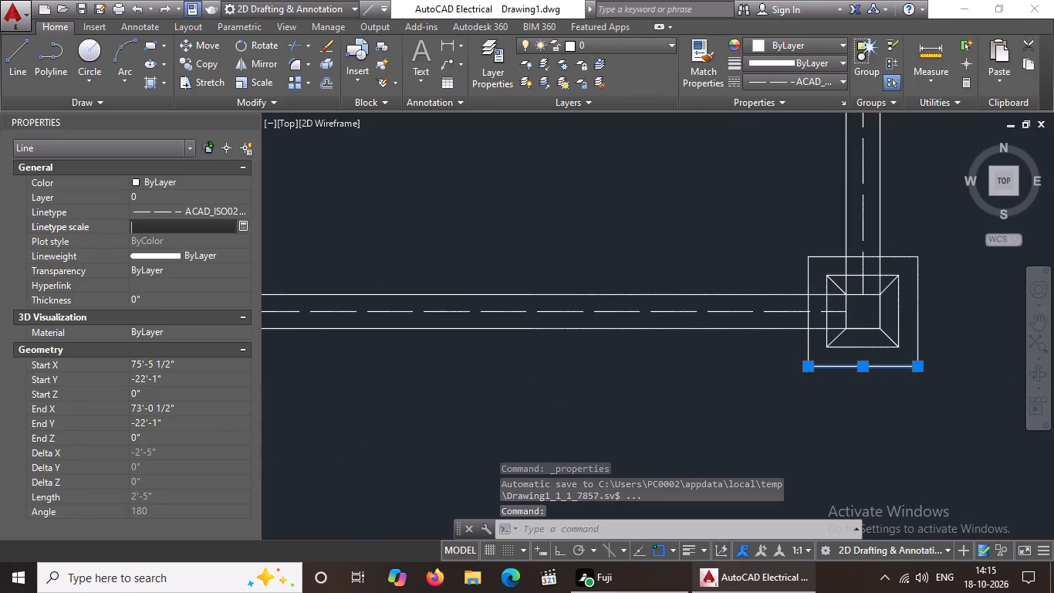
{"action": "key", "text": "BackSpace"}
{"action": "type", "text": "0.5"}
{"action": "key", "text": "Return"}
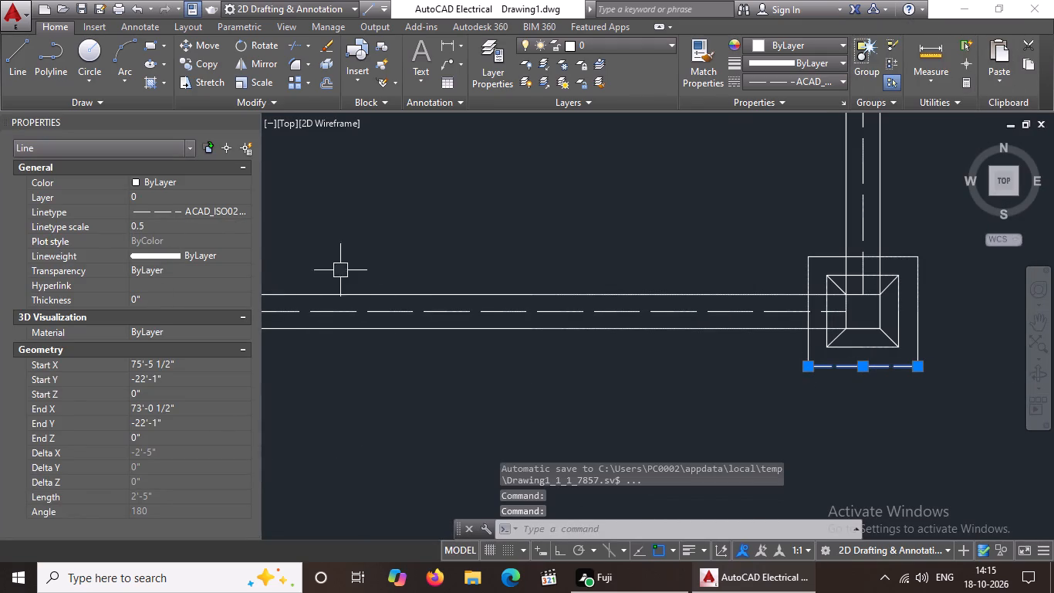
Set the eastern side of the south-east outer footing square to linetype ACAD_ISO02W100 with linetype scale 0.5.
{"action": "left_click", "coordinate": [921, 317]}
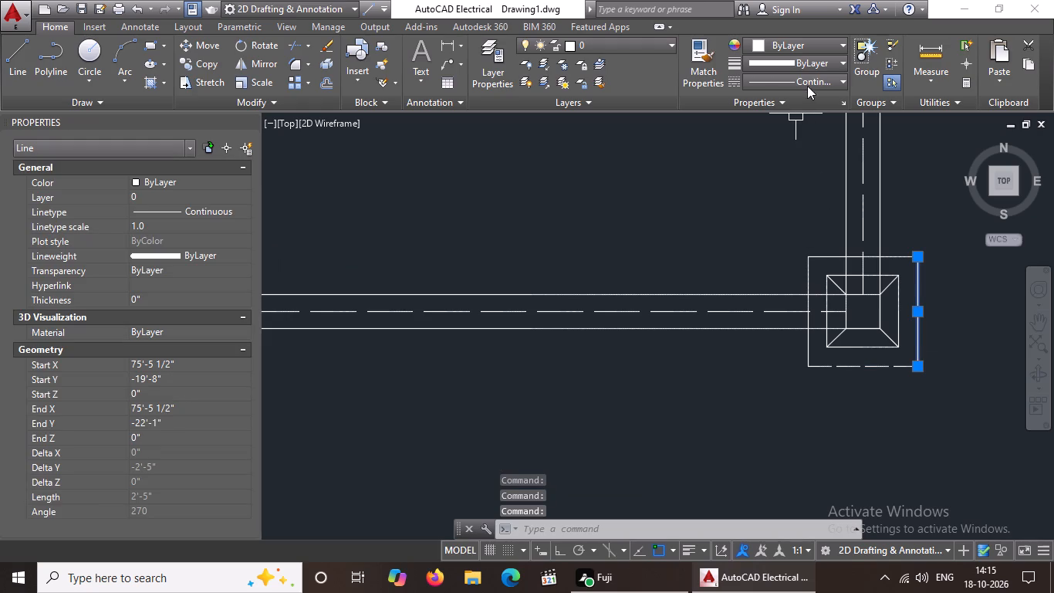
{"action": "left_click", "coordinate": [810, 73]}
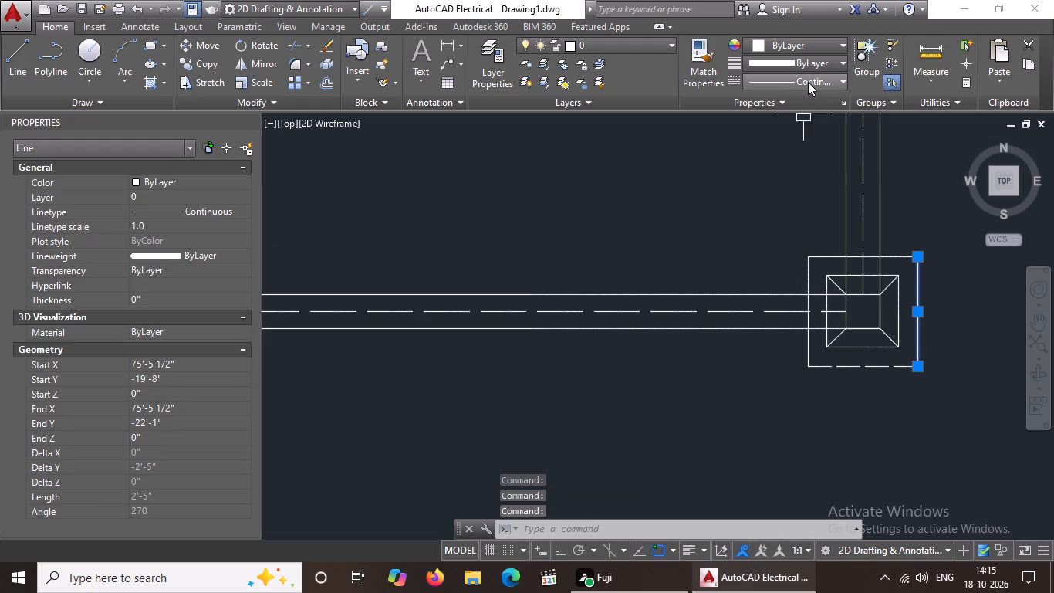
{"action": "left_click", "coordinate": [808, 82]}
{"action": "left_click", "coordinate": [796, 132]}
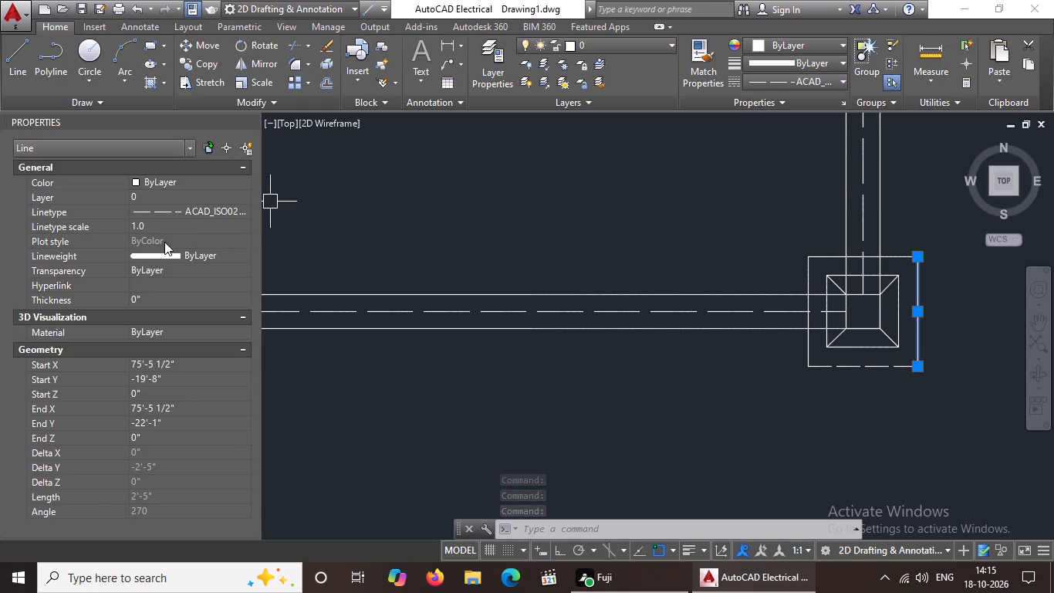
{"action": "left_click", "coordinate": [162, 225]}
{"action": "key", "text": "BackSpace"}
{"action": "key", "text": "BackSpace"}
{"action": "key", "text": "BackSpace"}
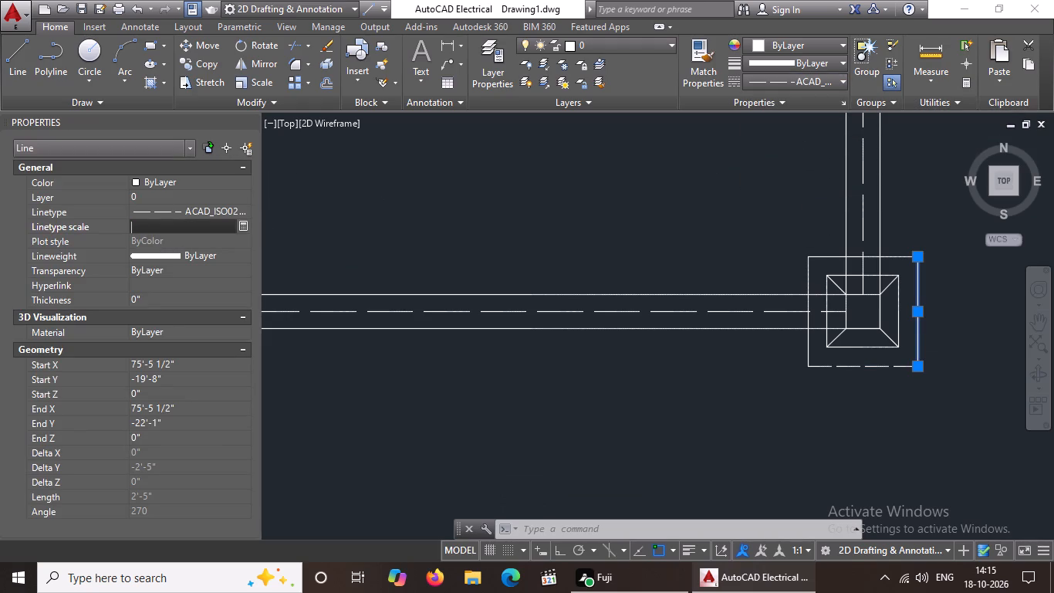
{"action": "key", "text": "BackSpace"}
{"action": "key", "text": "BackSpace"}
{"action": "key", "text": "BackSpace"}
{"action": "type", "text": "0.5"}
{"action": "key", "text": "Return"}
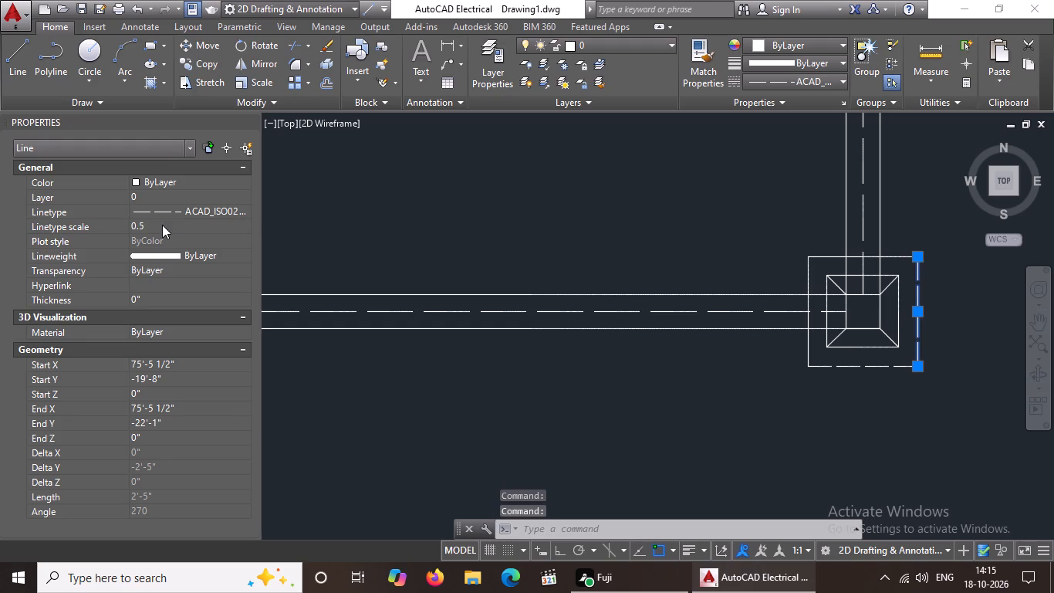
Set the northern side of the south-east outer footing square to linetype ACAD_ISO02W100 with linetype scale 0.5.
{"action": "left_click", "coordinate": [821, 255]}
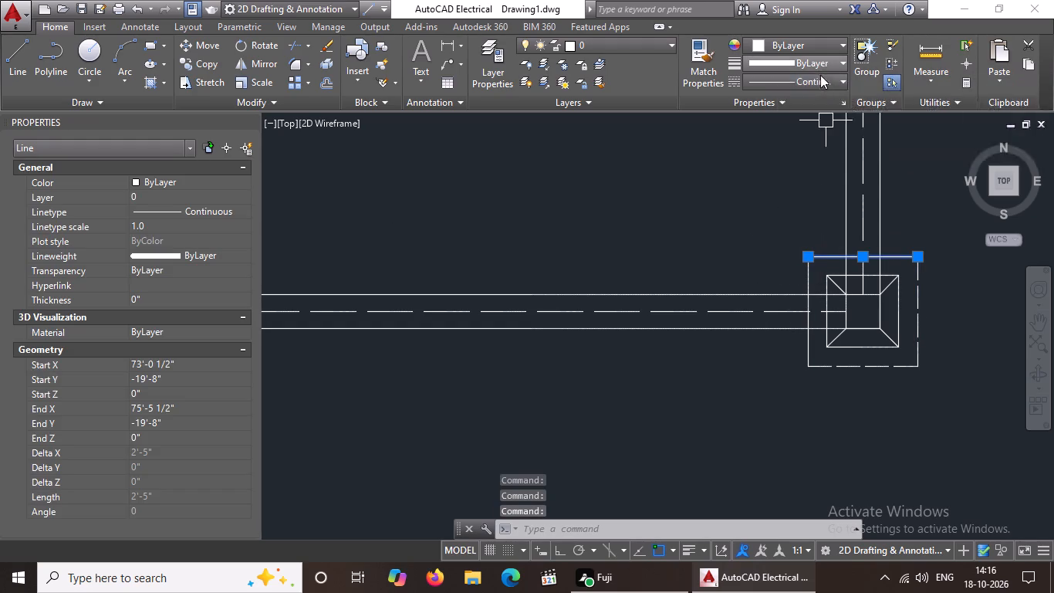
{"action": "left_click", "coordinate": [822, 78]}
{"action": "left_click", "coordinate": [813, 138]}
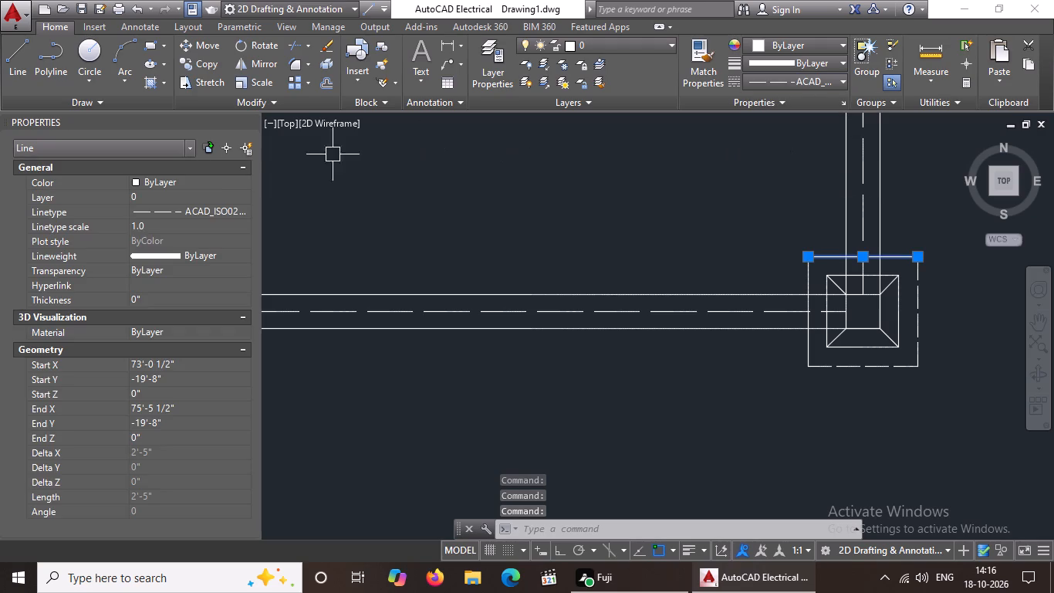
{"action": "left_click", "coordinate": [164, 226]}
{"action": "key", "text": "BackSpace"}
{"action": "key", "text": "BackSpace"}
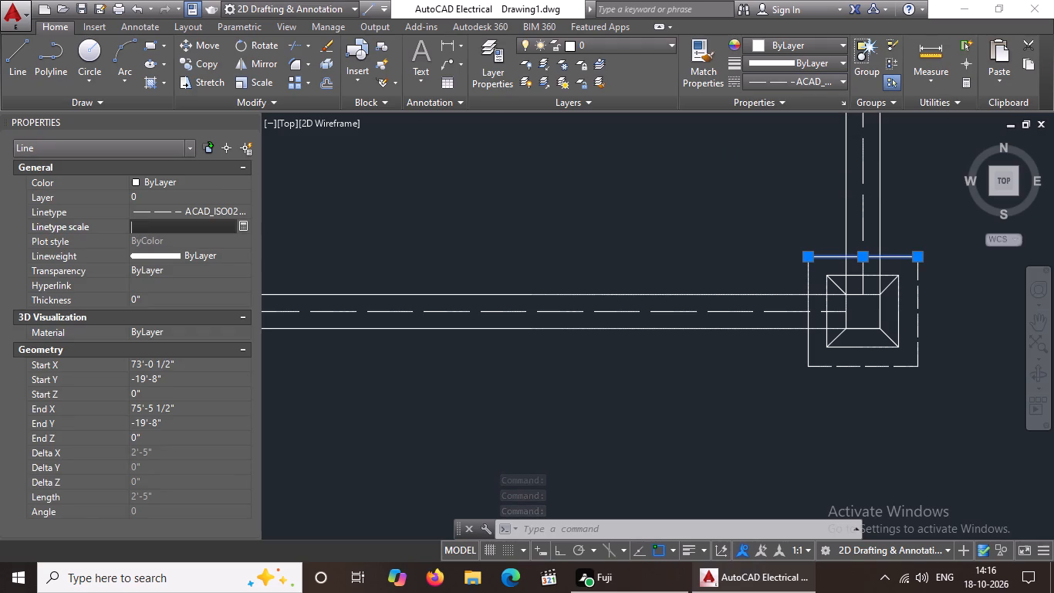
{"action": "key", "text": "BackSpace"}
{"action": "key", "text": "BackSpace"}
{"action": "key", "text": "BackSpace"}
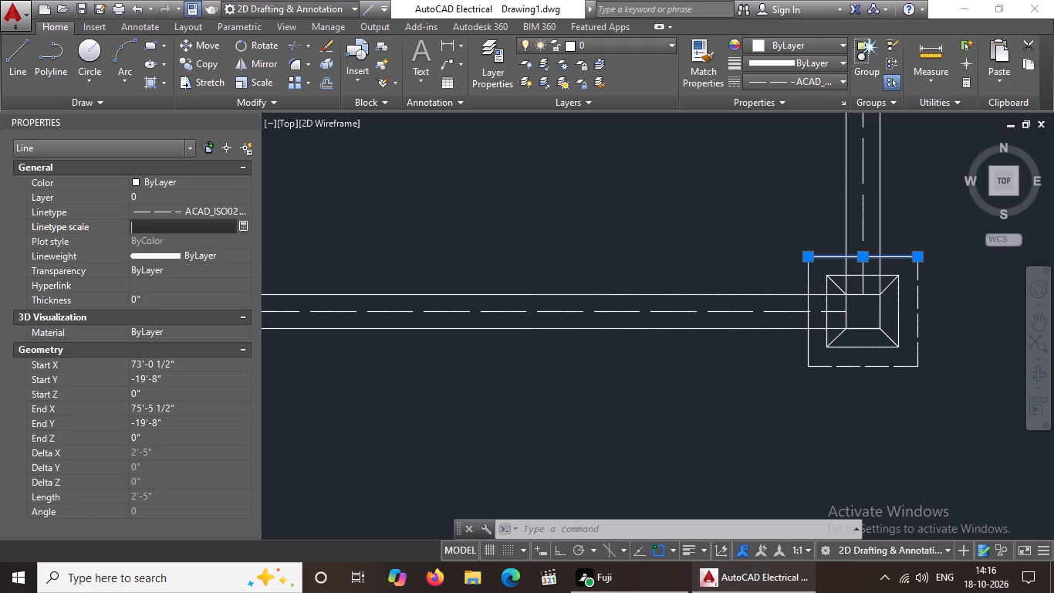
{"action": "type", "text": "0.5"}
{"action": "key", "text": "Return"}
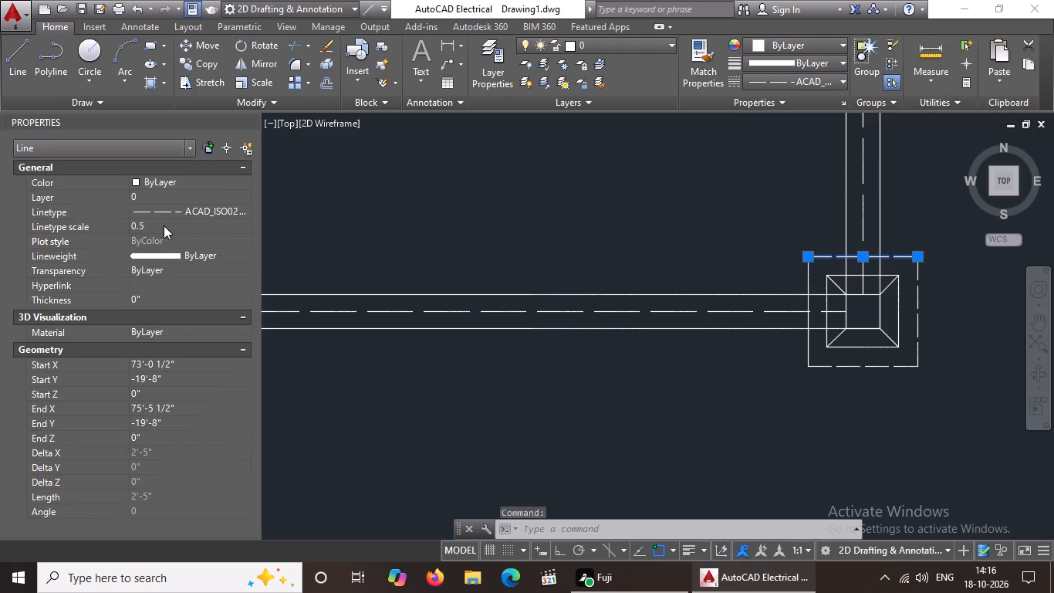
Set the western side of the south-east outer footing square to linetype ACAD_ISO02W100 with linetype scale 0.5.
{"action": "left_click", "coordinate": [811, 356]}
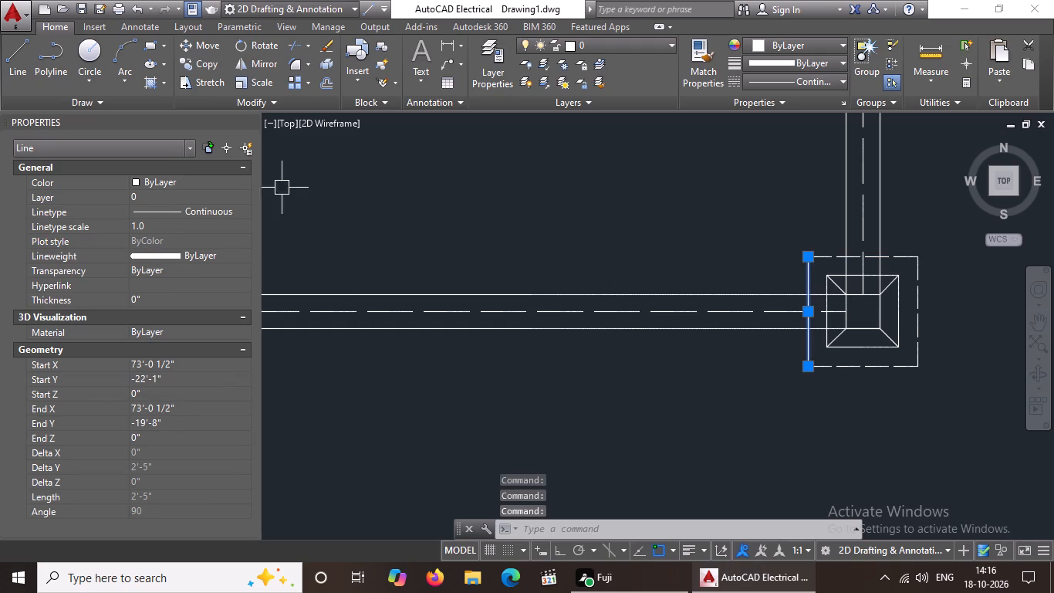
{"action": "left_click", "coordinate": [787, 80]}
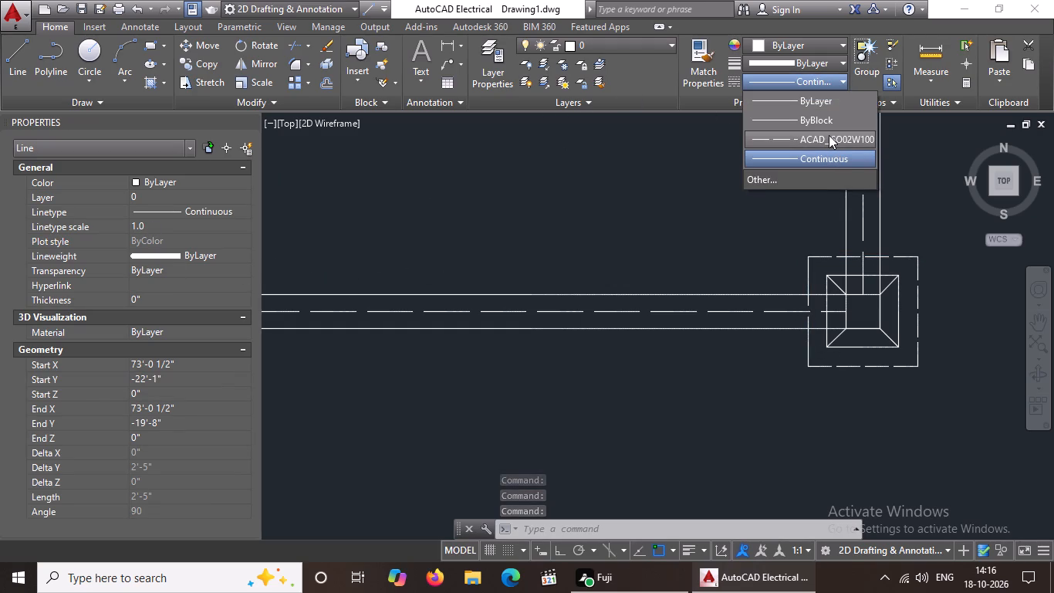
{"action": "left_click", "coordinate": [829, 134]}
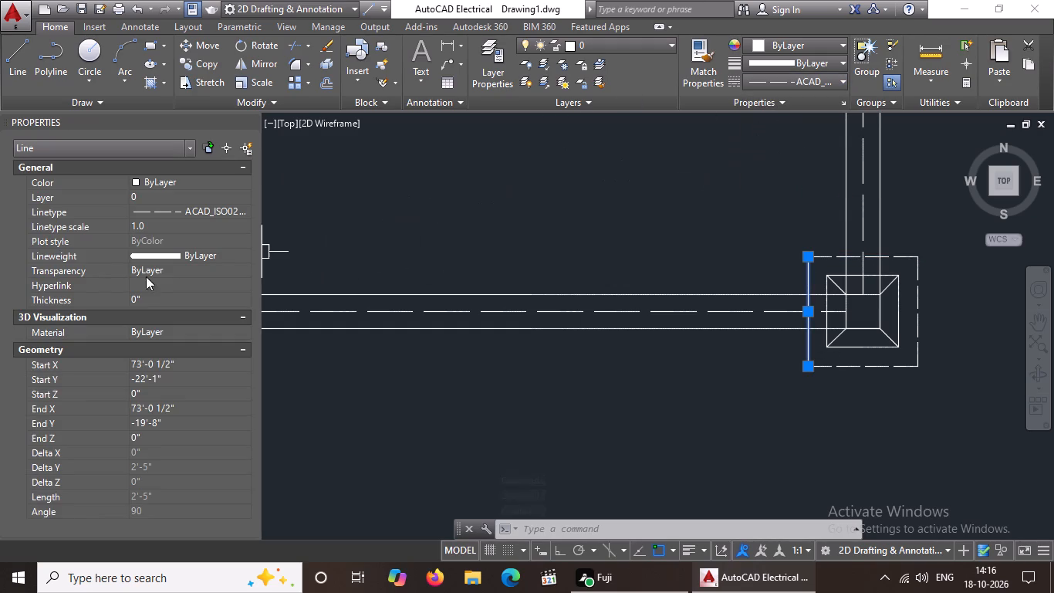
{"action": "left_click", "coordinate": [171, 222]}
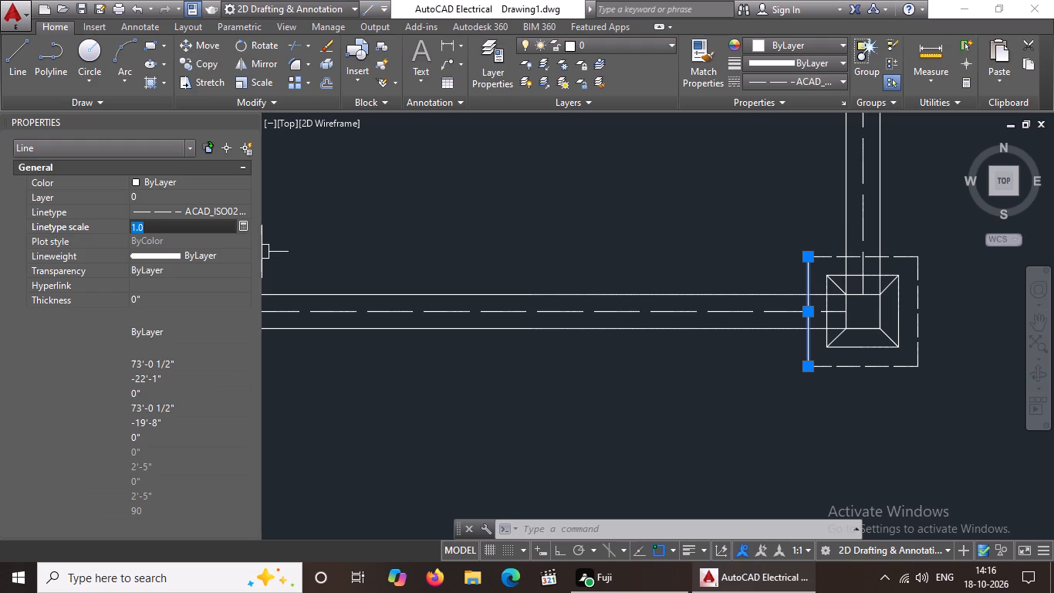
{"action": "key", "text": "BackSpace"}
{"action": "key", "text": "BackSpace"}
{"action": "key", "text": "BackSpace"}
{"action": "key", "text": "BackSpace"}
{"action": "key", "text": "BackSpace"}
{"action": "key", "text": "BackSpace"}
{"action": "type", "text": "0.5"}
{"action": "key", "text": "Return"}
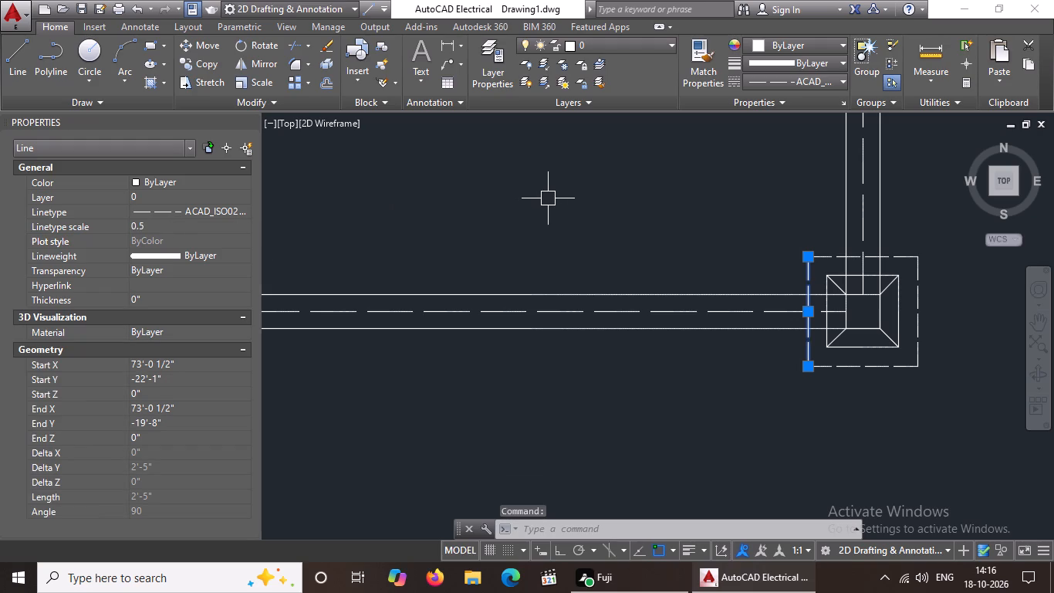
{"action": "scroll", "coordinate": [548, 196], "scroll_direction": "down", "scroll_amount": 2}
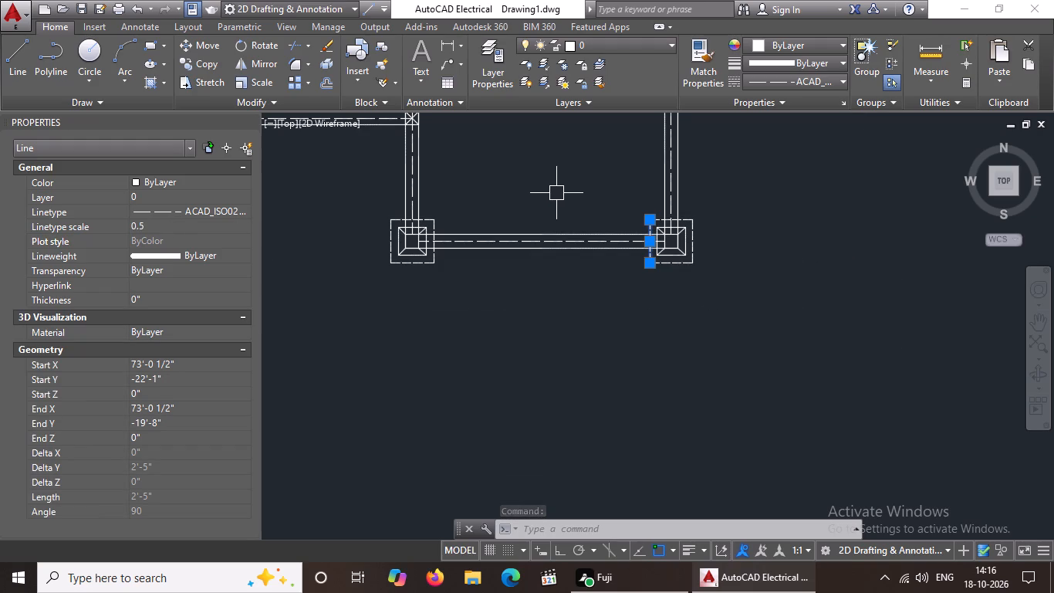
Close the object properties display and deselect the western line of the south-east outer footing square.
{"action": "middle_click_drag", "start_coordinate": [557, 279], "coordinate": [560, 337]}
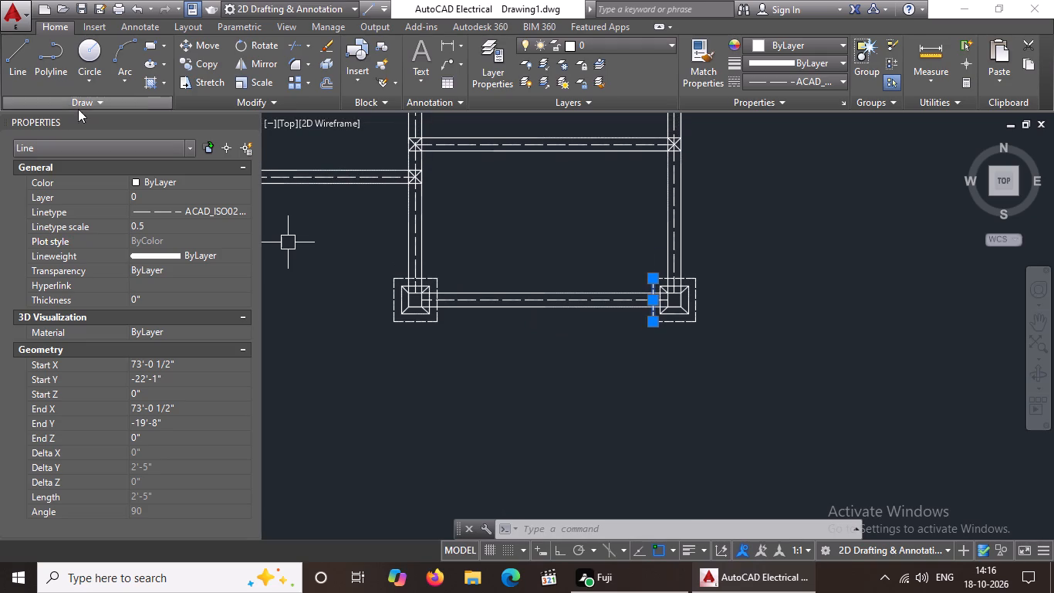
{"action": "left_click", "coordinate": [250, 120]}
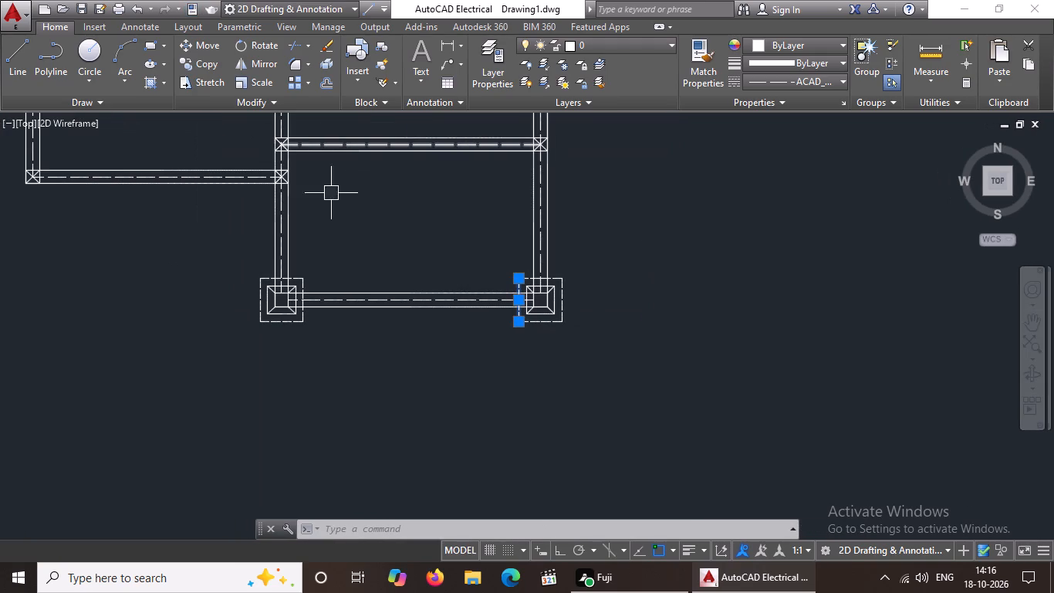
{"action": "scroll", "coordinate": [383, 273], "scroll_direction": "down", "scroll_amount": 1}
{"action": "middle_click_drag", "start_coordinate": [421, 368], "coordinate": [427, 377]}
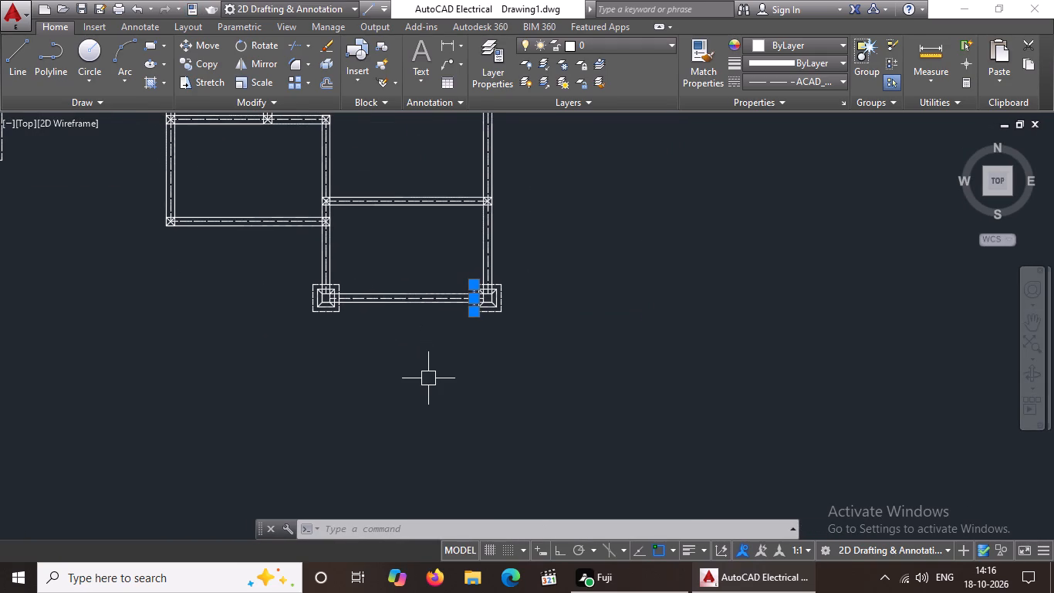
{"action": "key", "text": "Escape"}
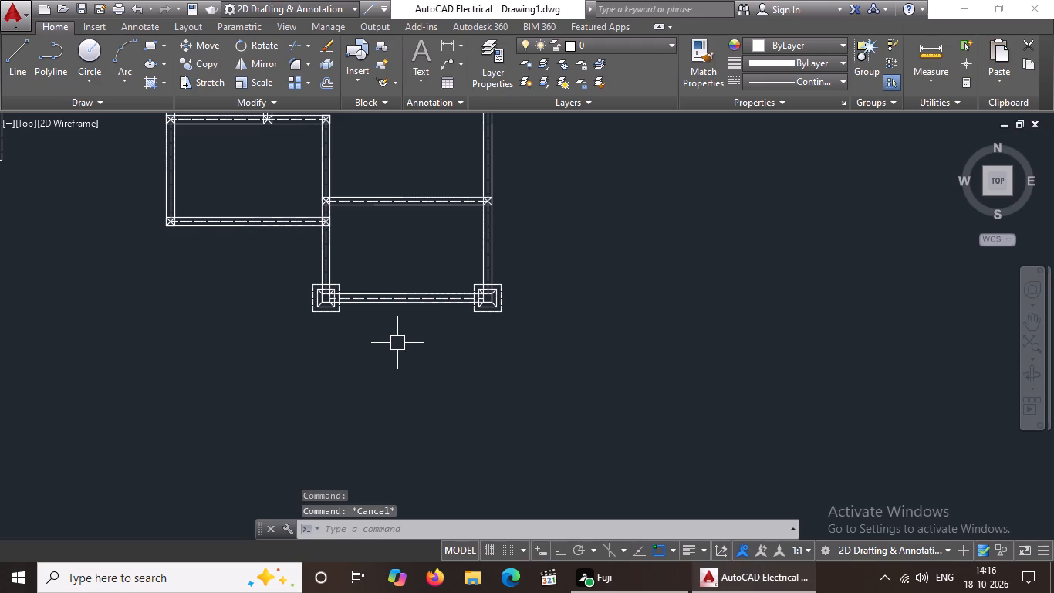
Erase both diagonals from the column square at the south-east corner of the south-western room.
{"action": "scroll", "coordinate": [391, 335], "scroll_direction": "down", "scroll_amount": 1}
{"action": "scroll", "coordinate": [338, 252], "scroll_direction": "up", "scroll_amount": 3}
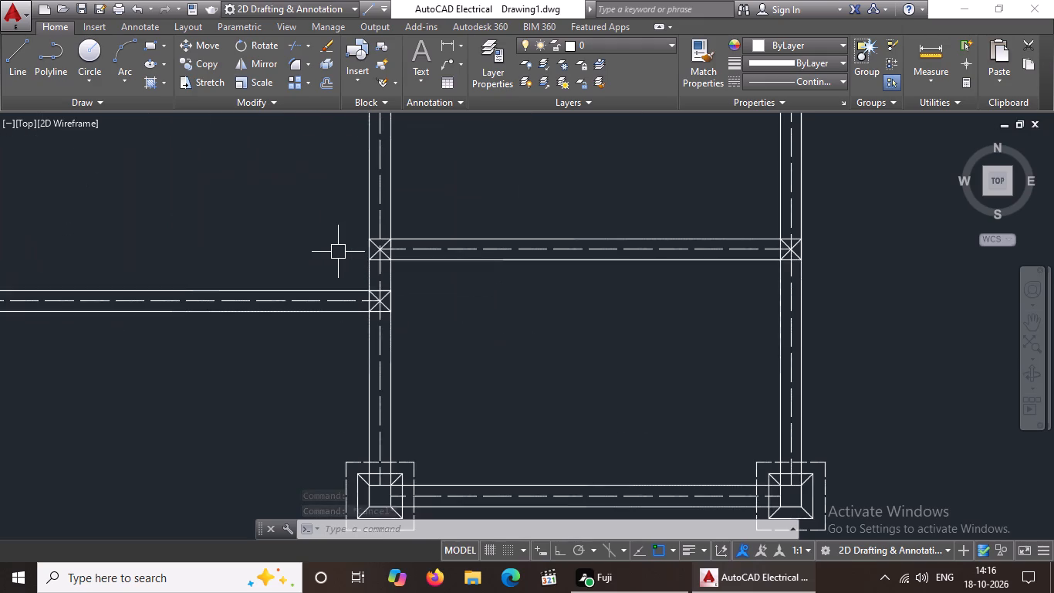
{"action": "scroll", "coordinate": [368, 276], "scroll_direction": "up", "scroll_amount": 2}
{"action": "left_click", "coordinate": [411, 347]}
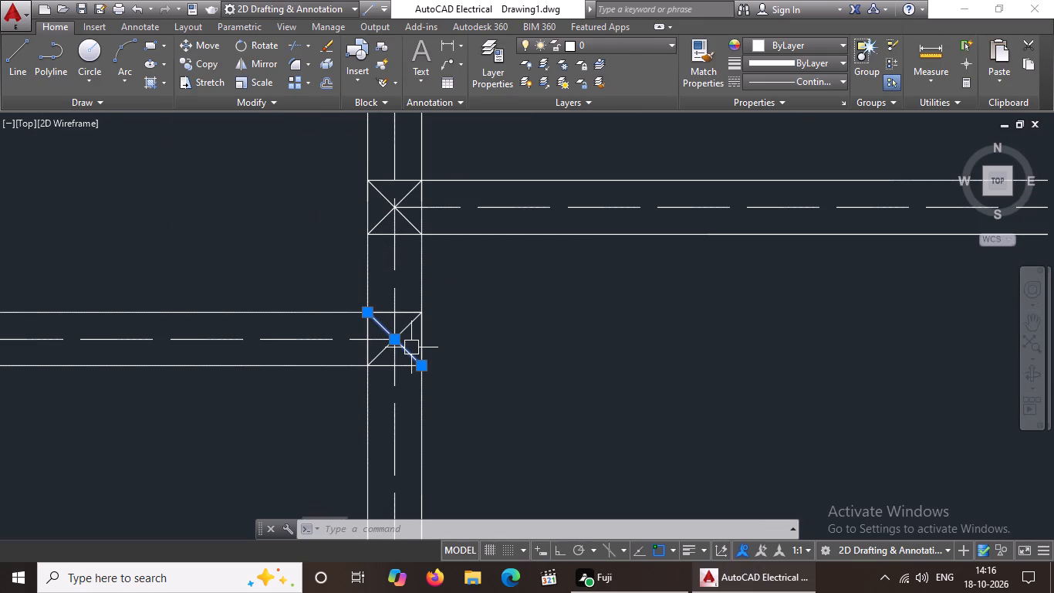
{"action": "key", "text": "Delete"}
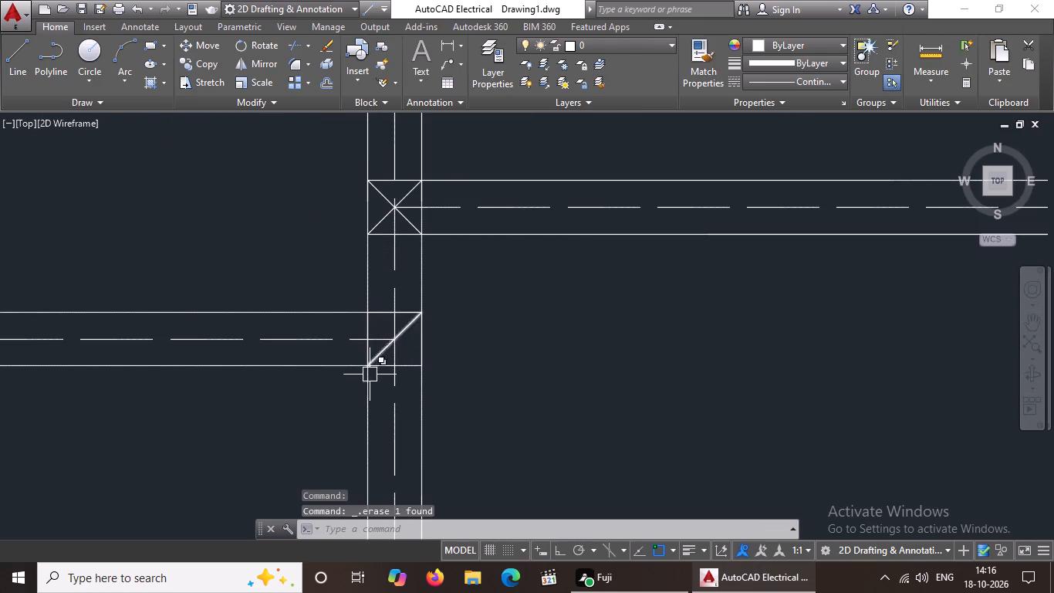
{"action": "left_click", "coordinate": [387, 354]}
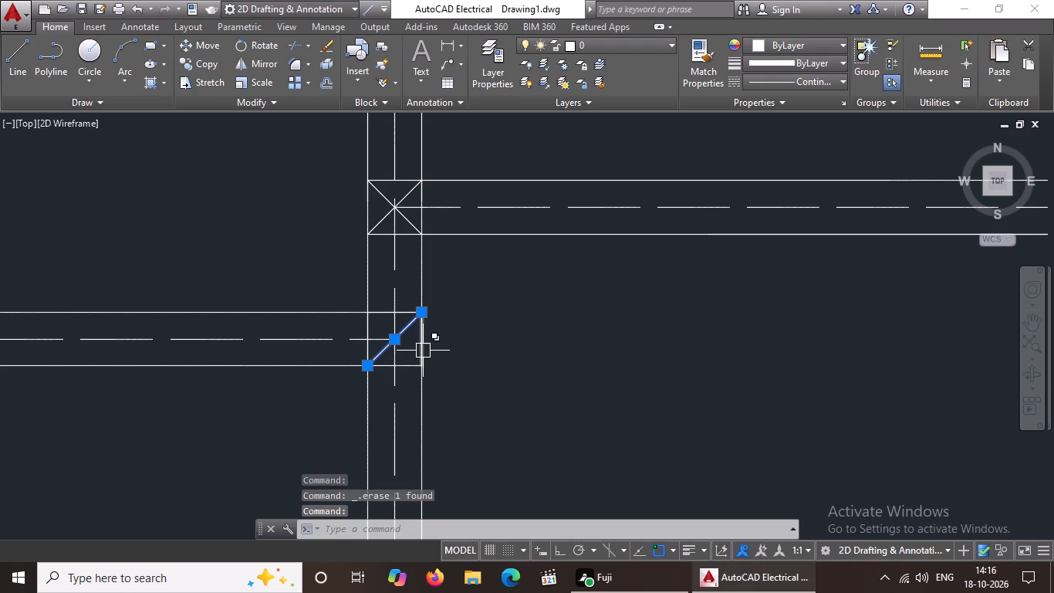
{"action": "key", "text": "Delete"}
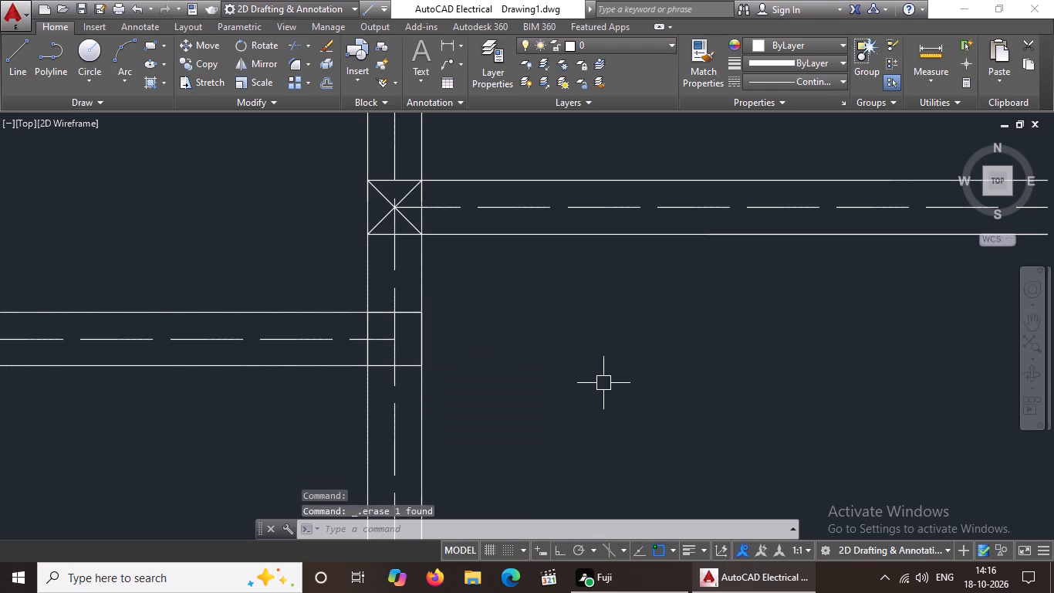
{"action": "key", "text": "Escape"}
Trim the horizontal and vertical dashed centrelines inside the column square at the south-western room's south-east corner.
{"action": "type", "text": "TR"}
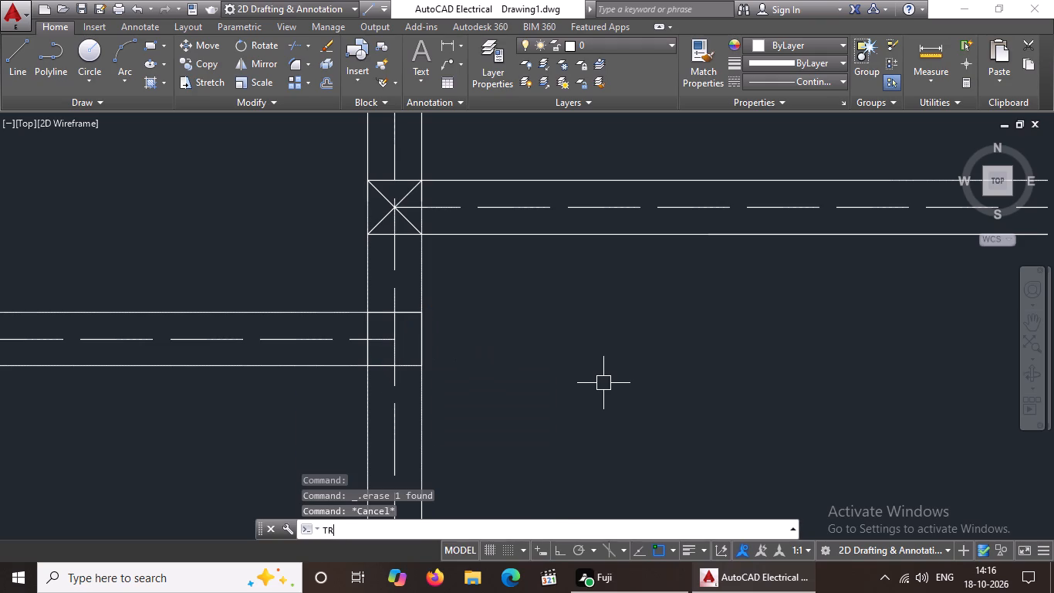
{"action": "key", "text": "space"}
{"action": "key", "text": "space"}
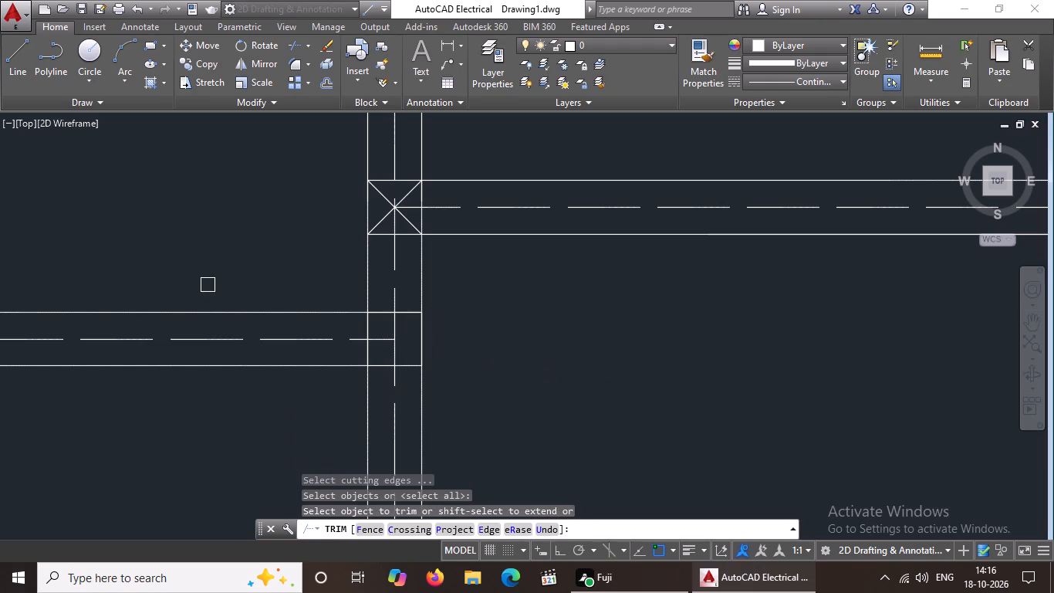
{"action": "left_click_drag", "start_coordinate": [377, 344], "coordinate": [388, 340]}
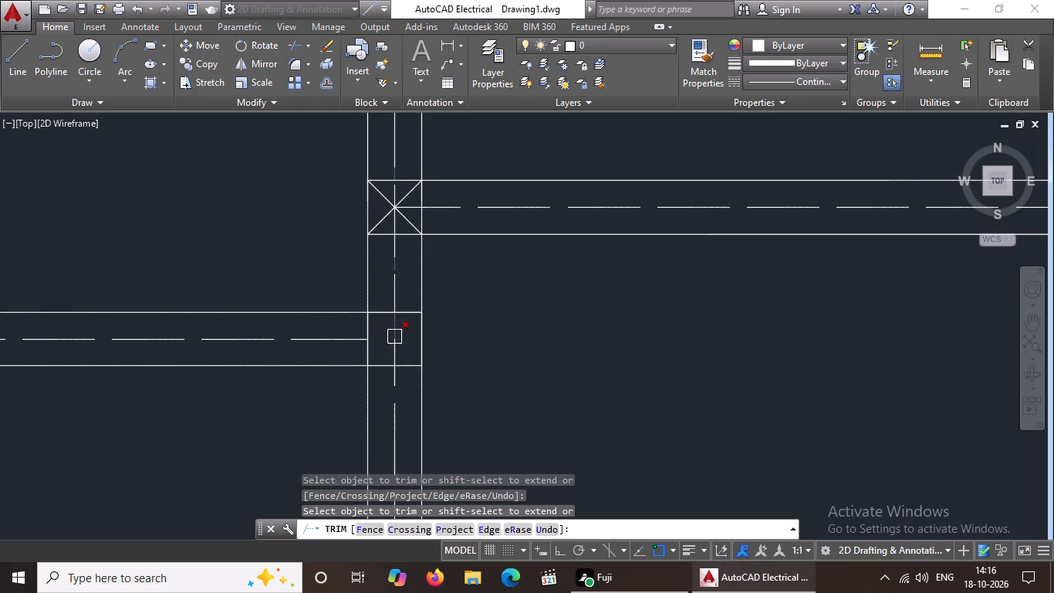
{"action": "left_click", "coordinate": [395, 334]}
{"action": "left_click", "coordinate": [392, 355]}
Trim the two dashed centrelines inside the column square at the south-western room's south-west corner.
{"action": "scroll", "coordinate": [481, 348], "scroll_direction": "down", "scroll_amount": 3}
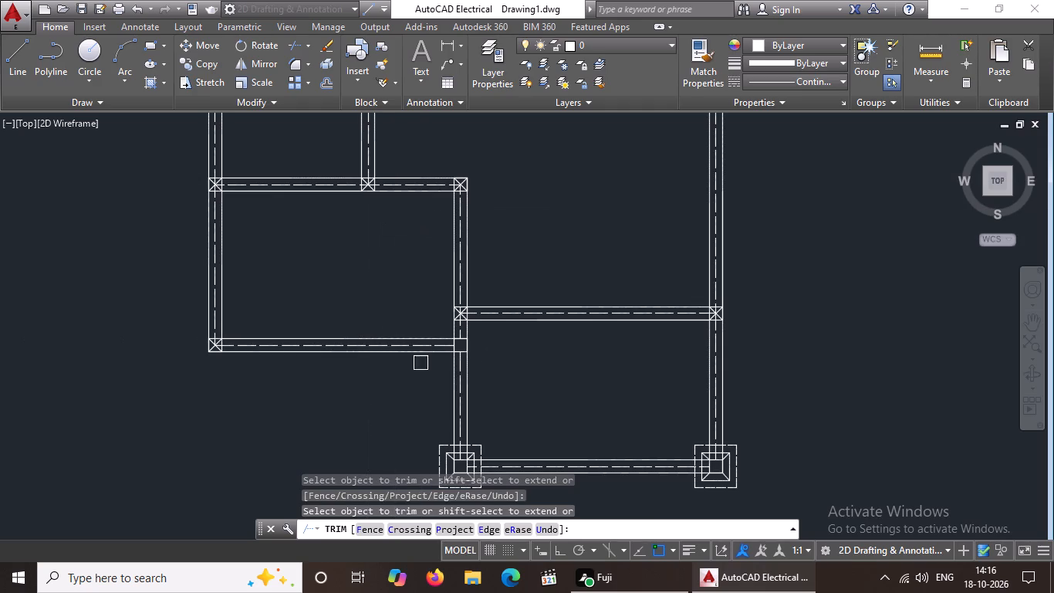
{"action": "scroll", "coordinate": [228, 348], "scroll_direction": "up", "scroll_amount": 3}
{"action": "scroll", "coordinate": [161, 334], "scroll_direction": "up", "scroll_amount": 2}
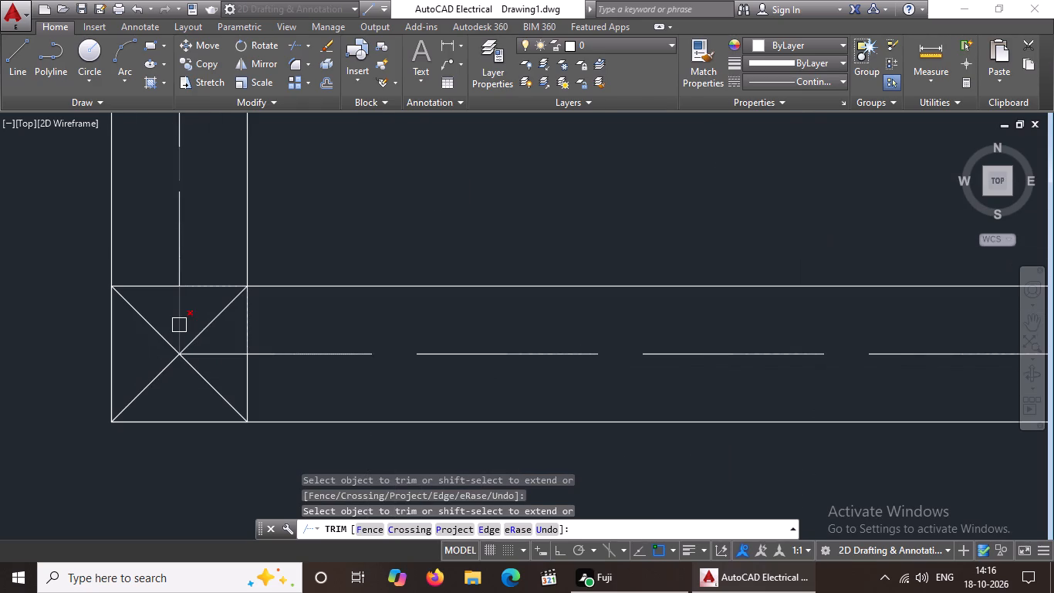
{"action": "left_click", "coordinate": [180, 324]}
{"action": "left_click", "coordinate": [222, 357]}
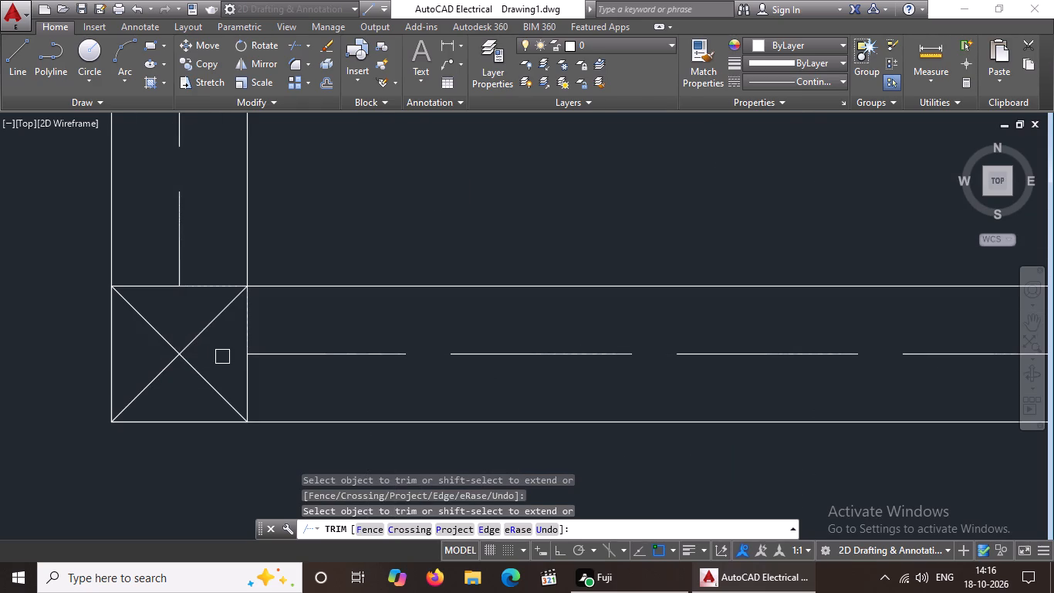
{"action": "key", "text": "Escape"}
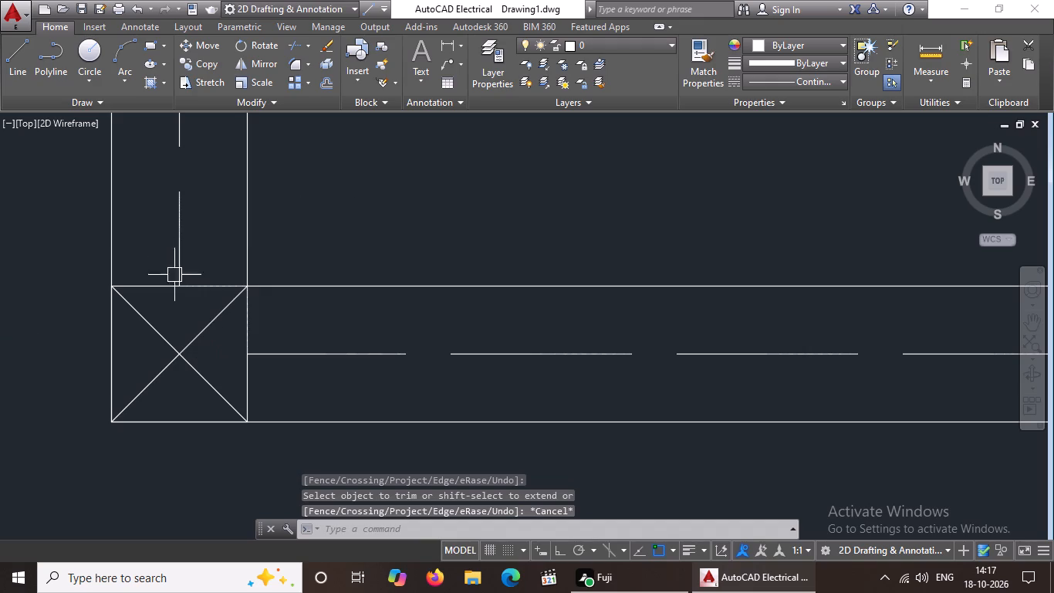
Erase both diagonals from the column square at the south-western room's south-west corner.
{"action": "left_click", "coordinate": [189, 339]}
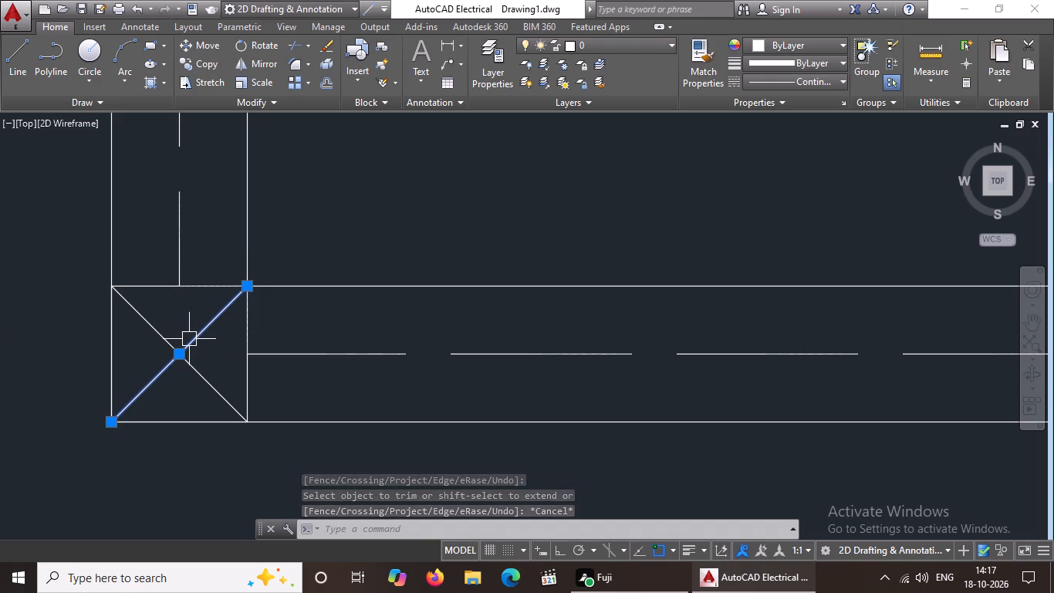
{"action": "key", "text": "Delete"}
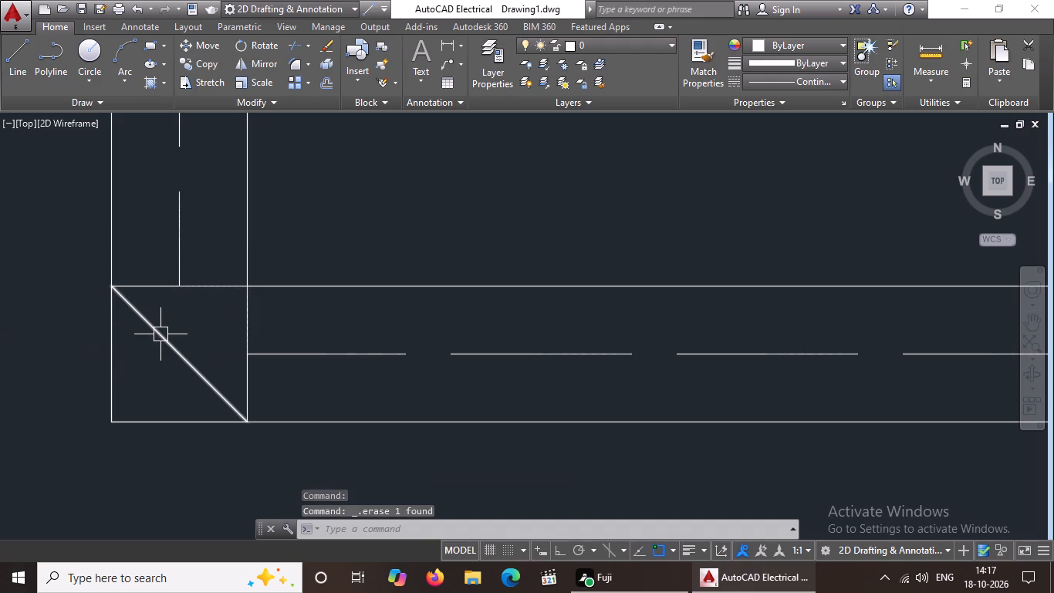
{"action": "left_click", "coordinate": [160, 334]}
{"action": "key", "text": "Delete"}
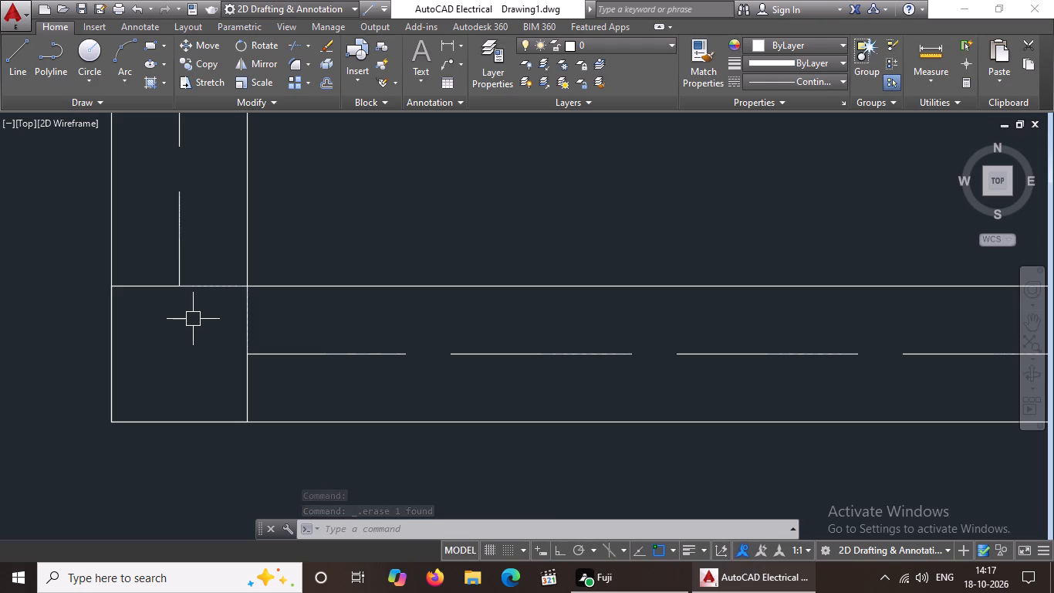
Erase both diagonals from the column square at the western end of the beam bounding the southernmost bay on the north.
{"action": "scroll", "coordinate": [194, 319], "scroll_direction": "down", "scroll_amount": 6}
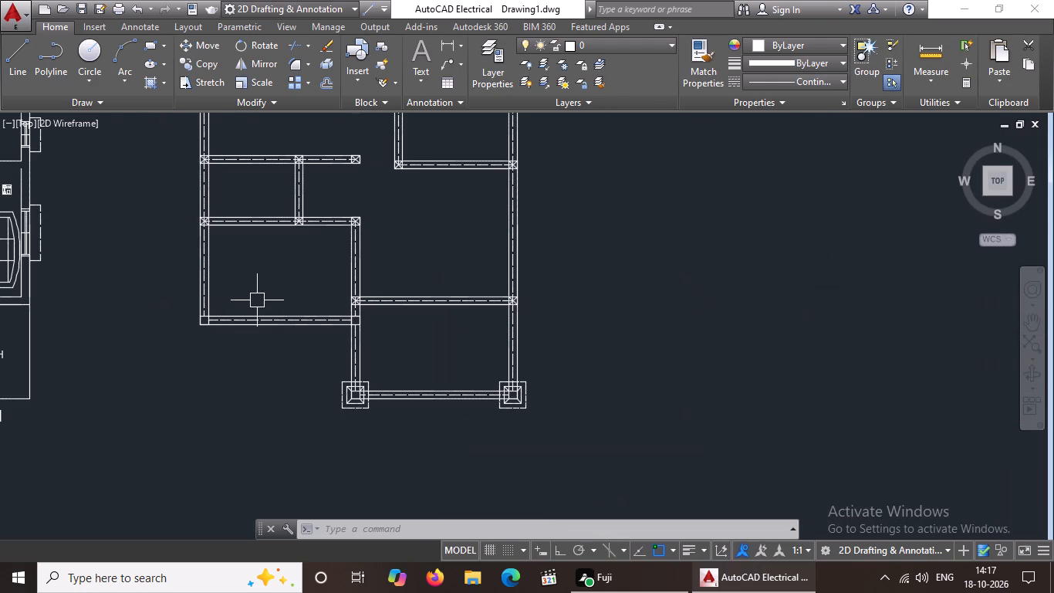
{"action": "scroll", "coordinate": [334, 297], "scroll_direction": "up", "scroll_amount": 4}
{"action": "scroll", "coordinate": [413, 308], "scroll_direction": "up", "scroll_amount": 1}
{"action": "left_click", "coordinate": [426, 306]}
{"action": "key", "text": "Delete"}
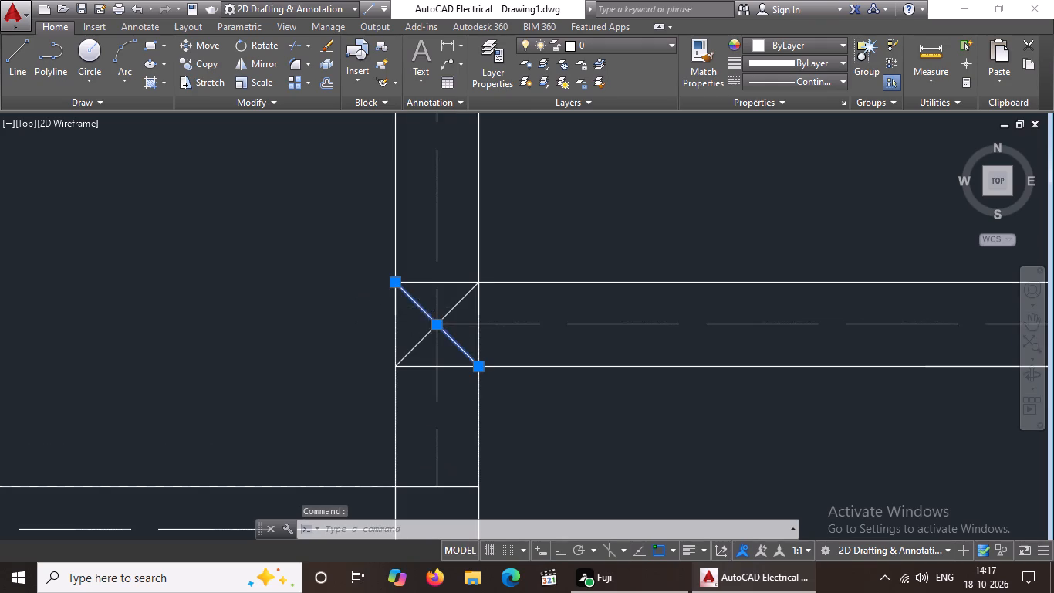
{"action": "scroll", "coordinate": [427, 307], "scroll_direction": "down", "scroll_amount": 2}
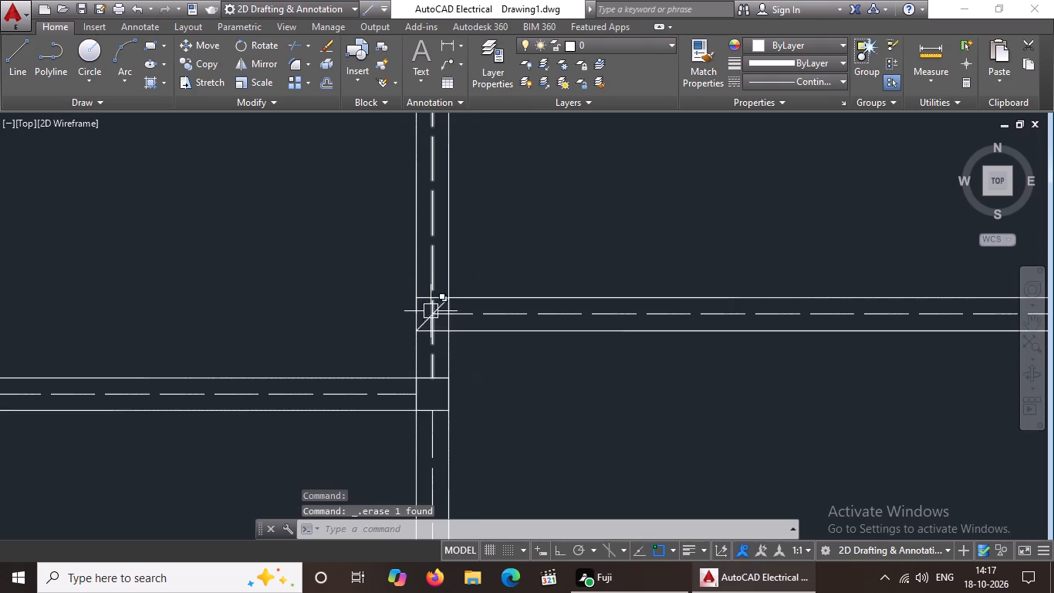
{"action": "scroll", "coordinate": [431, 330], "scroll_direction": "up", "scroll_amount": 4}
{"action": "left_click", "coordinate": [380, 291]}
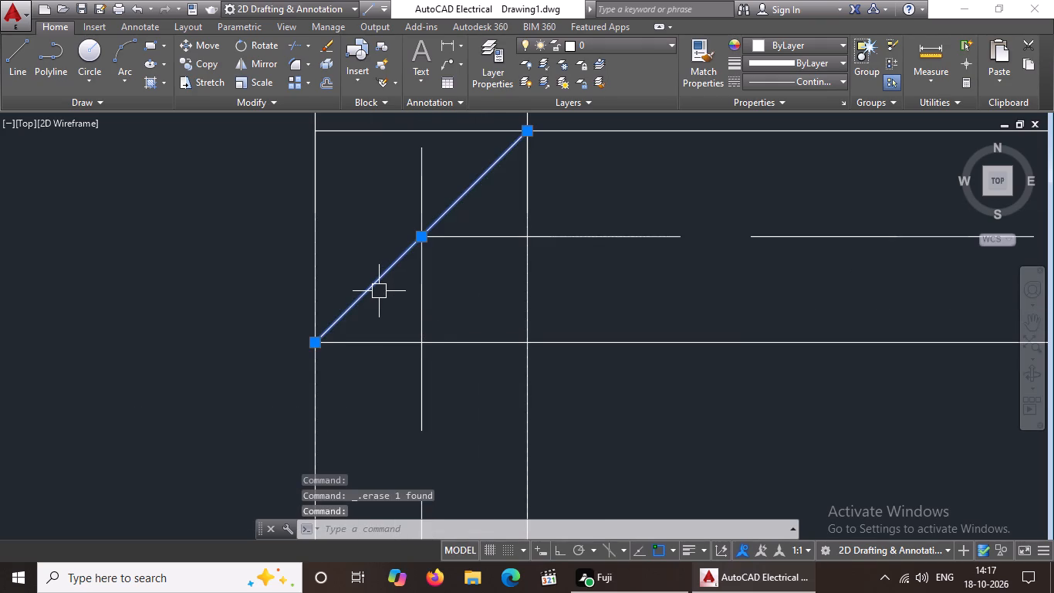
{"action": "key", "text": "Delete"}
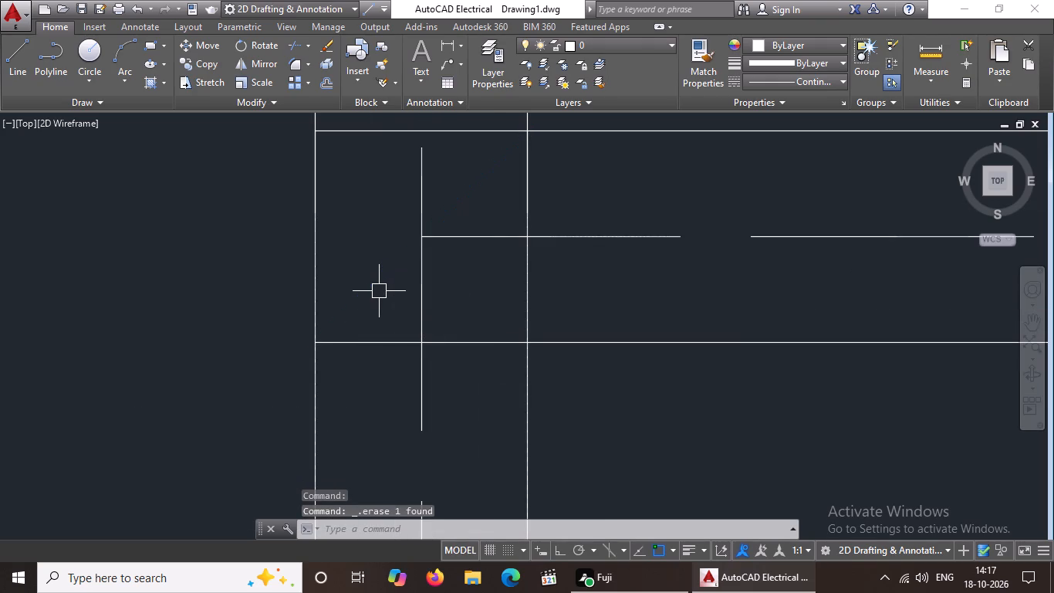
Trim the vertical and horizontal dashed centrelines inside the column square at that beam's western end.
{"action": "type", "text": "TR"}
{"action": "key", "text": "space"}
{"action": "key", "text": "space"}
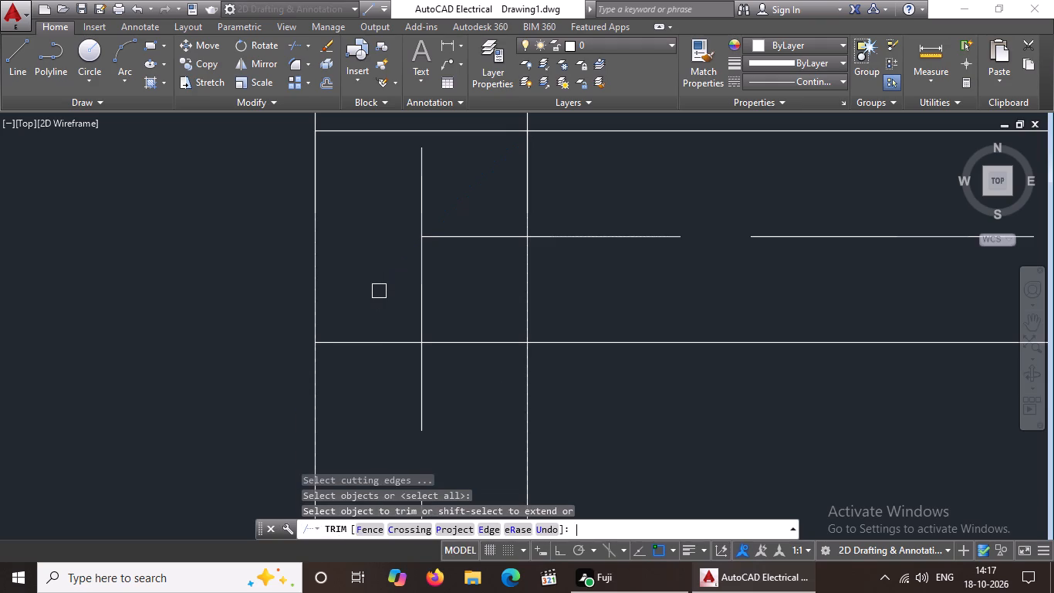
{"action": "left_click", "coordinate": [417, 316]}
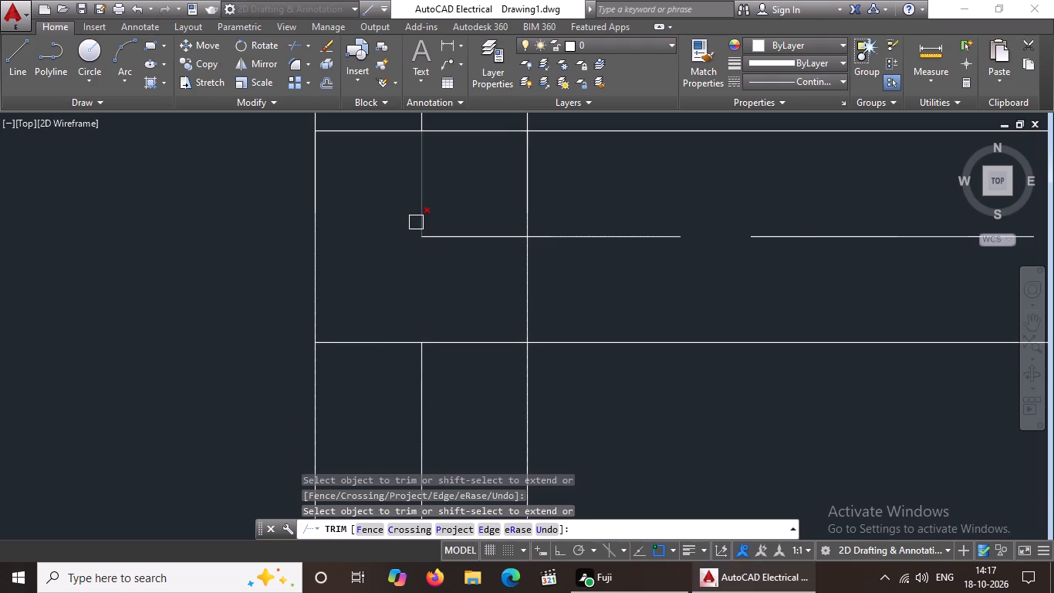
{"action": "left_click", "coordinate": [416, 222]}
{"action": "left_click", "coordinate": [495, 236]}
{"action": "scroll", "coordinate": [537, 225], "scroll_direction": "down", "scroll_amount": 5}
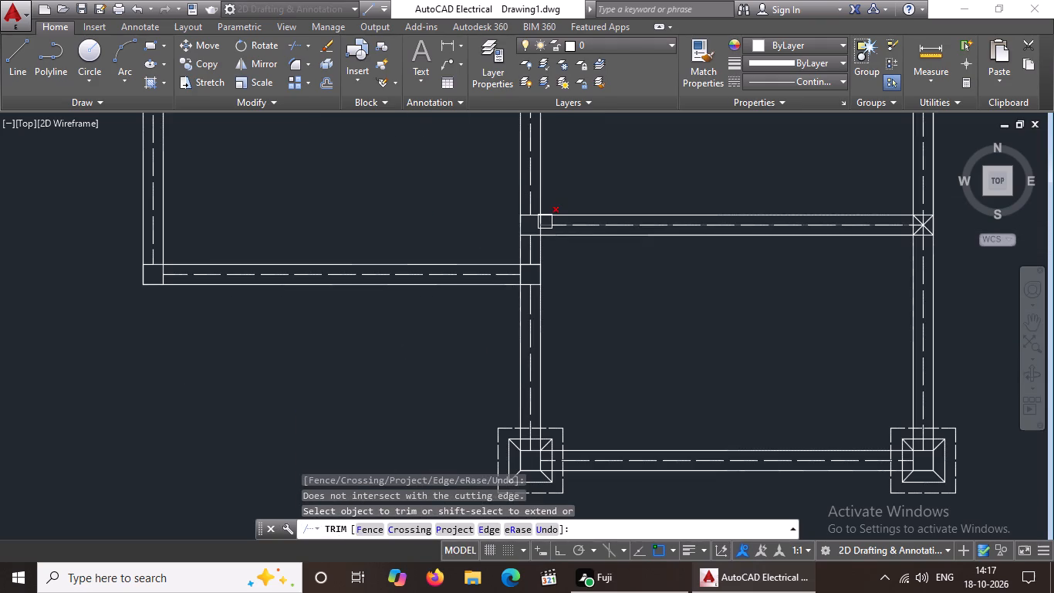
{"action": "middle_click_drag", "start_coordinate": [707, 269], "coordinate": [648, 312]}
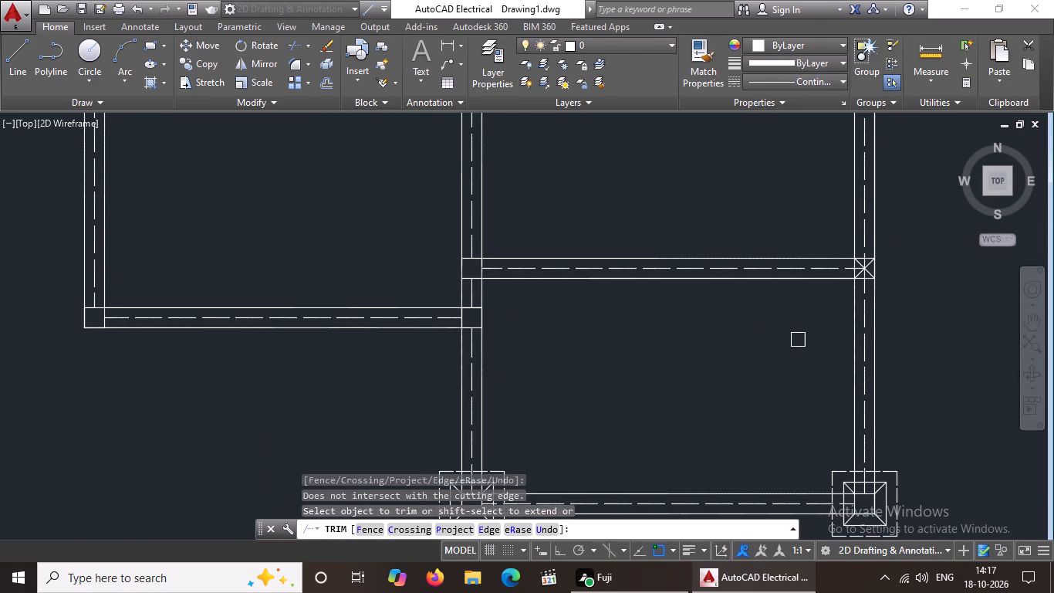
{"action": "key", "text": "Escape"}
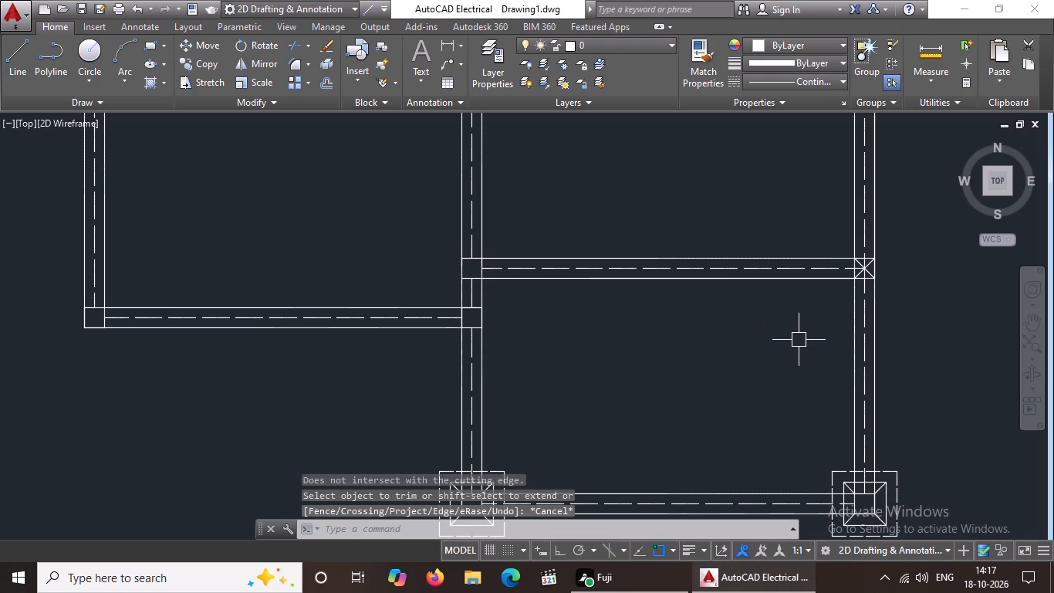
Erase both diagonals from the column square at the eastern end of the same beam.
{"action": "scroll", "coordinate": [896, 276], "scroll_direction": "up", "scroll_amount": 3}
{"action": "left_click", "coordinate": [786, 265]}
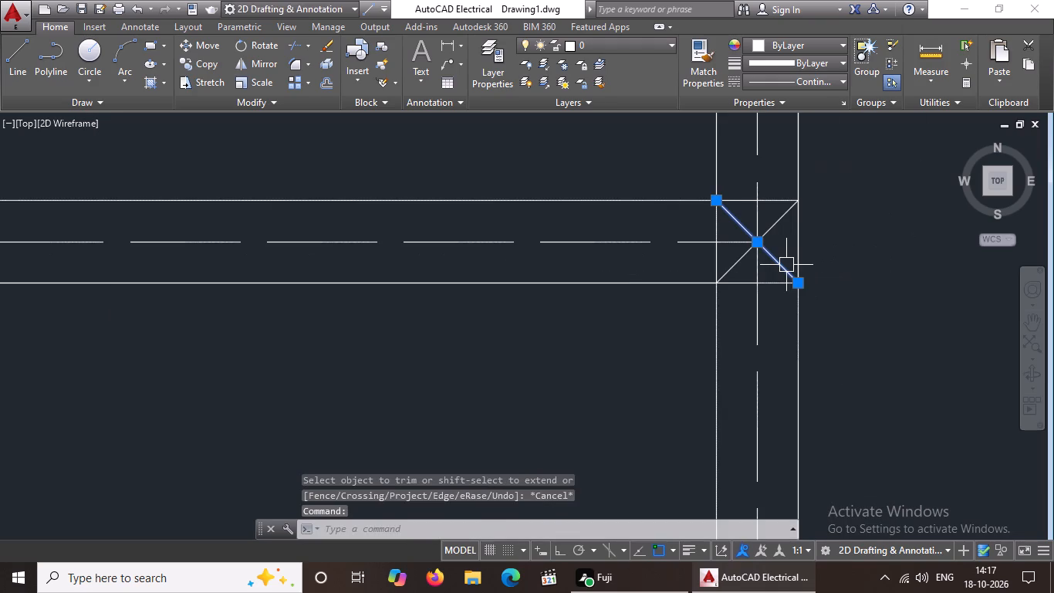
{"action": "key", "text": "Delete"}
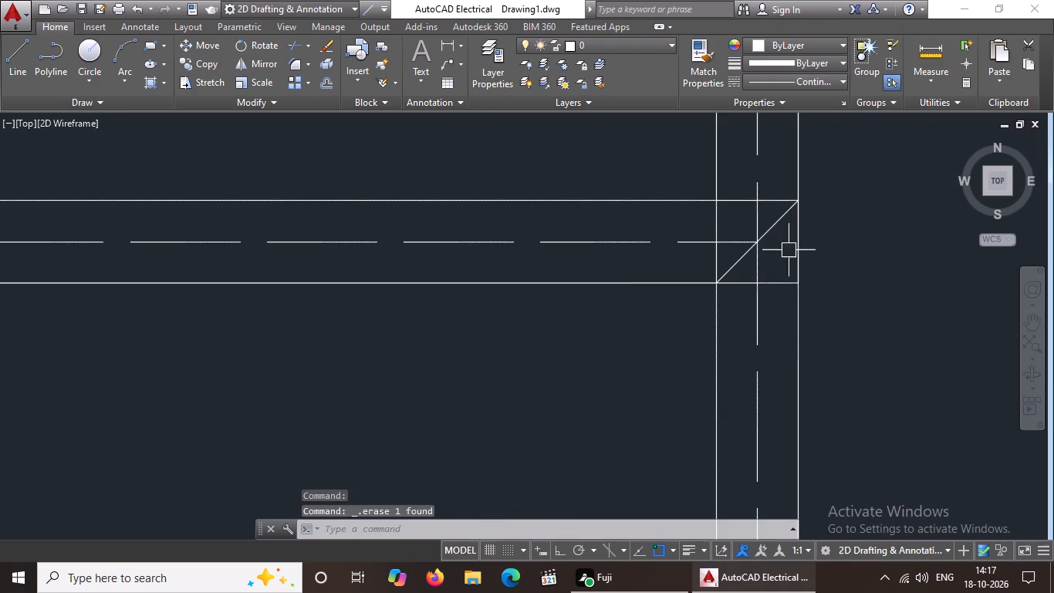
{"action": "left_click", "coordinate": [782, 223]}
{"action": "key", "text": "Delete"}
Trim the horizontal and vertical dashed centrelines inside the column square at the beam's eastern end.
{"action": "type", "text": "TR"}
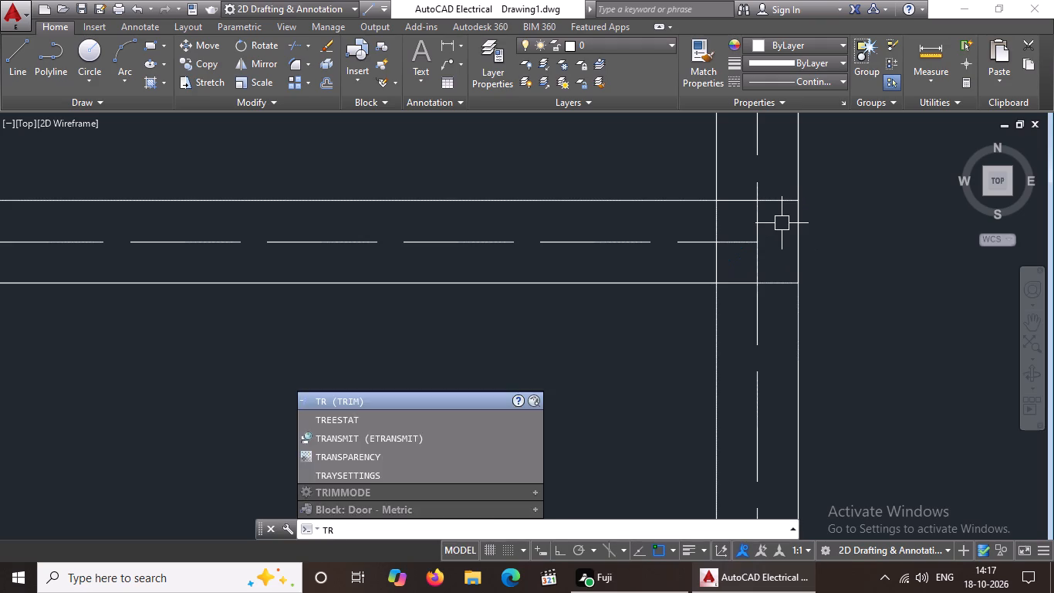
{"action": "key", "text": "Return"}
{"action": "key", "text": "Return"}
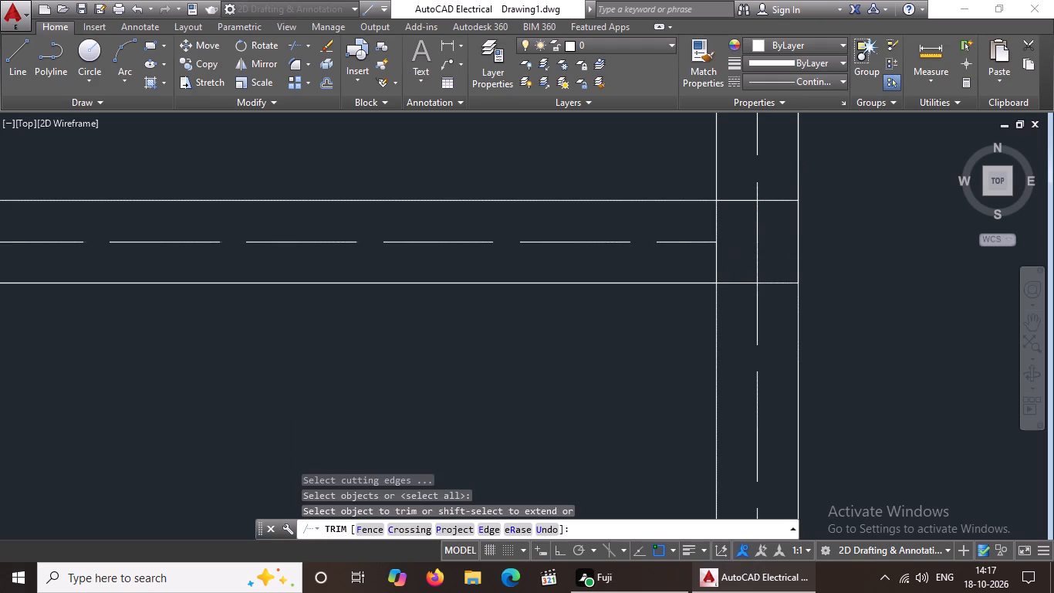
{"action": "left_click", "coordinate": [739, 242]}
{"action": "left_click", "coordinate": [752, 221]}
{"action": "left_click", "coordinate": [751, 266]}
{"action": "scroll", "coordinate": [775, 255], "scroll_direction": "down", "scroll_amount": 4}
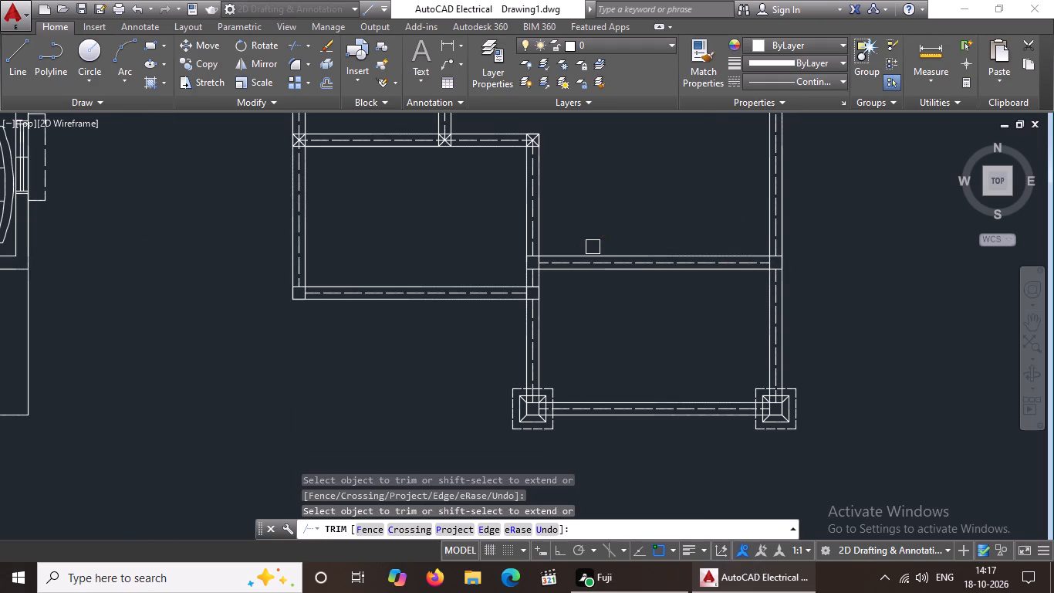
Erase both diagonals from the column square at the eastern end of the beam bounding the southwestern bay on the north.
{"action": "middle_click_drag", "start_coordinate": [589, 328], "coordinate": [591, 344]}
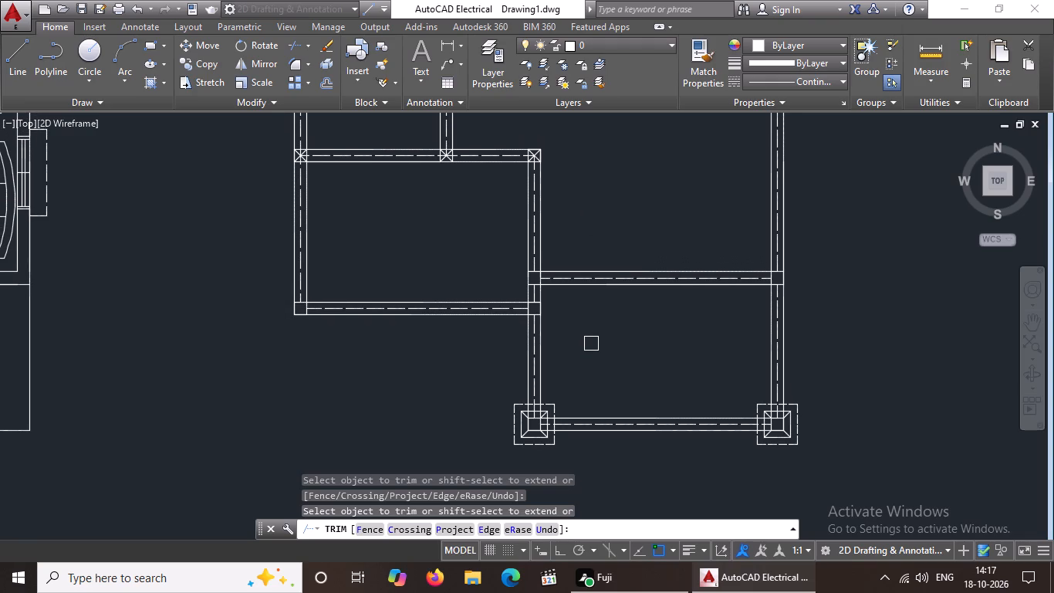
{"action": "key", "text": "Escape"}
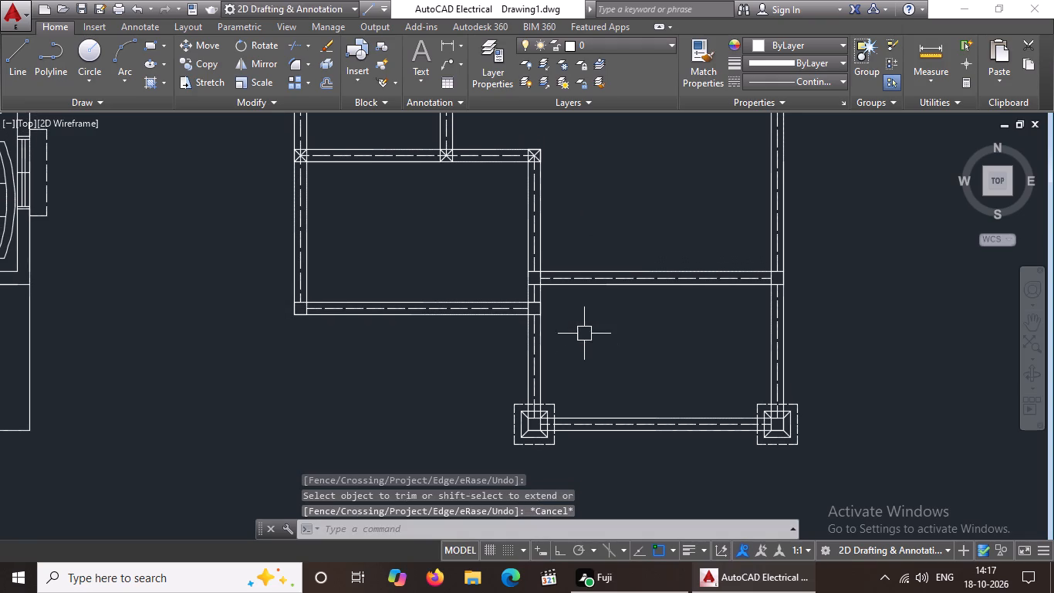
{"action": "middle_click_drag", "start_coordinate": [571, 286], "coordinate": [573, 422]}
{"action": "scroll", "coordinate": [539, 289], "scroll_direction": "up", "scroll_amount": 3}
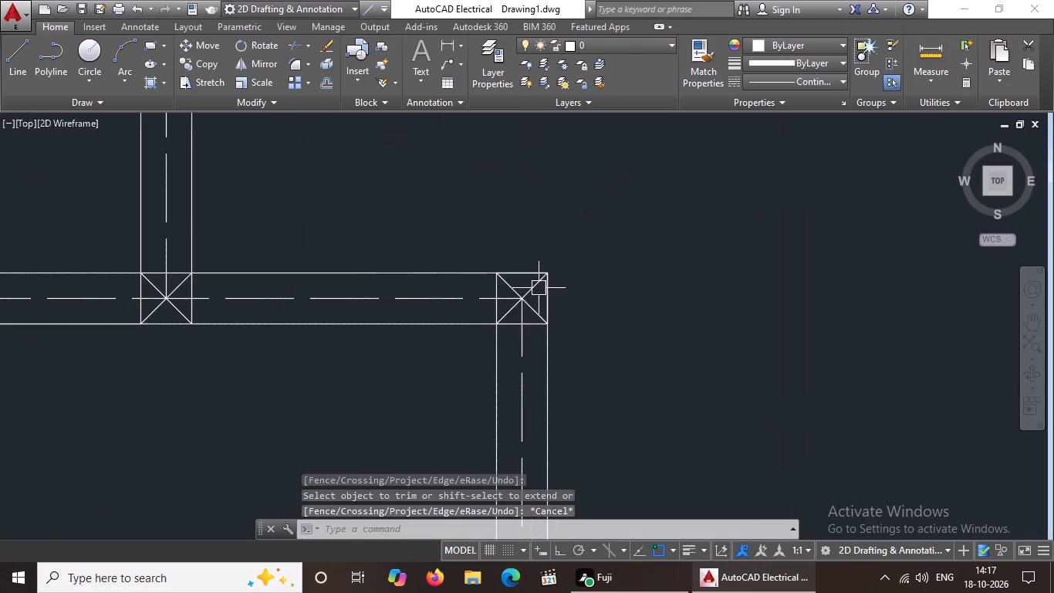
{"action": "left_click", "coordinate": [535, 307]}
{"action": "key", "text": "Delete"}
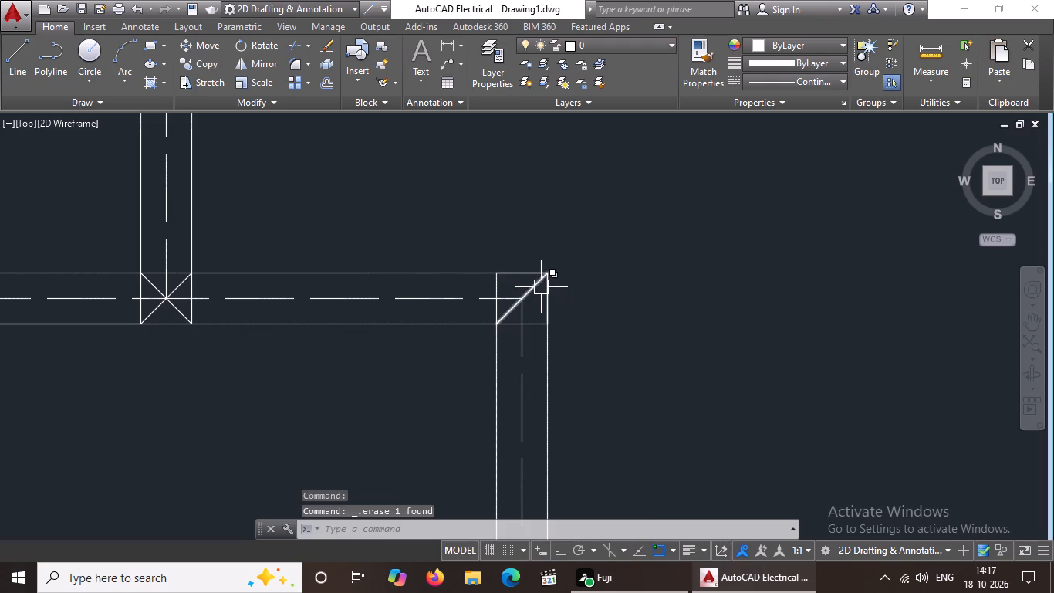
{"action": "left_click", "coordinate": [538, 286]}
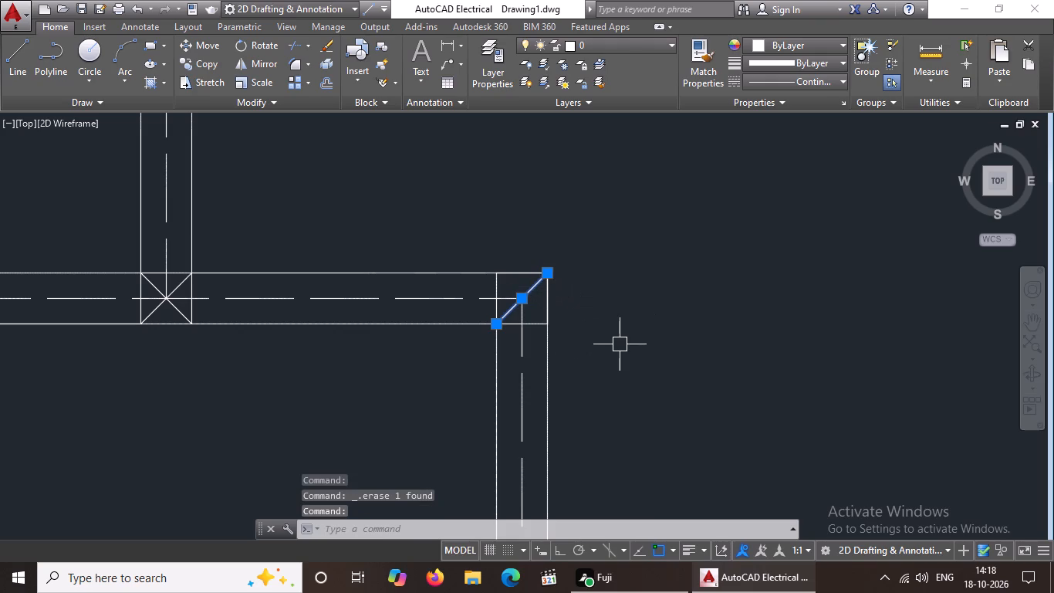
{"action": "key", "text": "Delete"}
Trim the horizontal and vertical dashed centrelines inside the column square at that beam's eastern end.
{"action": "type", "text": "TR"}
{"action": "key", "text": "Return"}
{"action": "key", "text": "Return"}
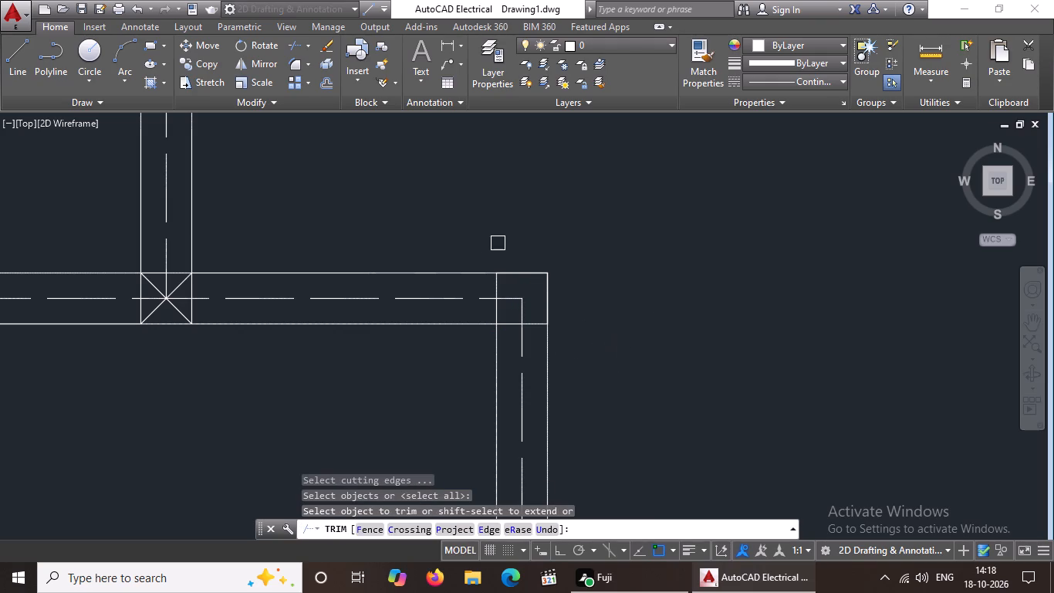
{"action": "left_click", "coordinate": [514, 296]}
{"action": "left_click", "coordinate": [522, 309]}
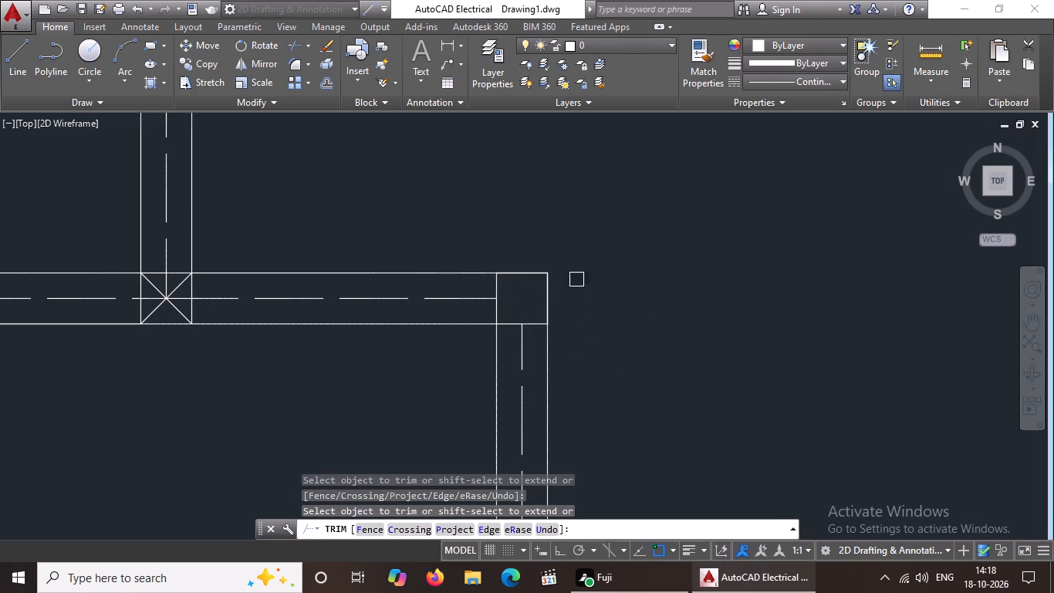
Trim the dashed centrelines inside the intermediate column square on the same beam, where the short north-south beam meets it.
{"action": "scroll", "coordinate": [584, 270], "scroll_direction": "down", "scroll_amount": 2}
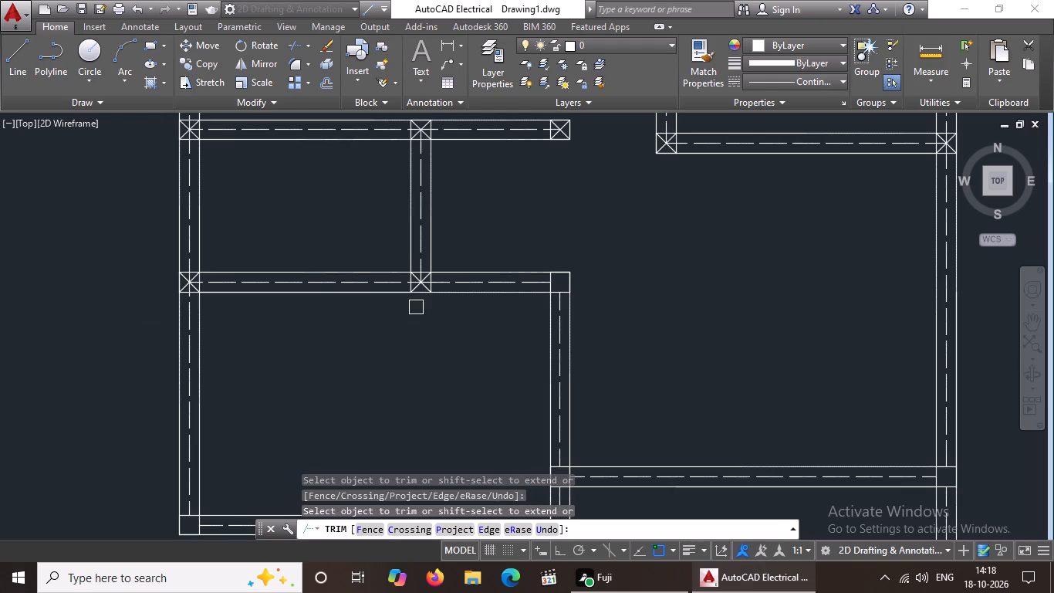
{"action": "scroll", "coordinate": [416, 307], "scroll_direction": "up", "scroll_amount": 3}
{"action": "left_click", "coordinate": [400, 208]}
{"action": "left_click", "coordinate": [425, 175]}
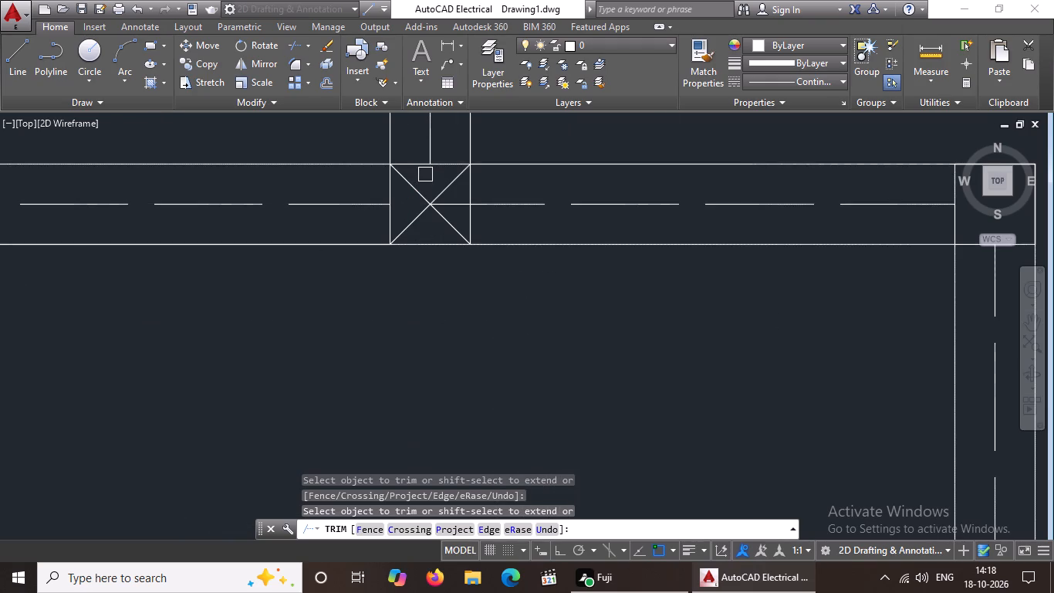
{"action": "left_click", "coordinate": [458, 205]}
{"action": "key", "text": "Escape"}
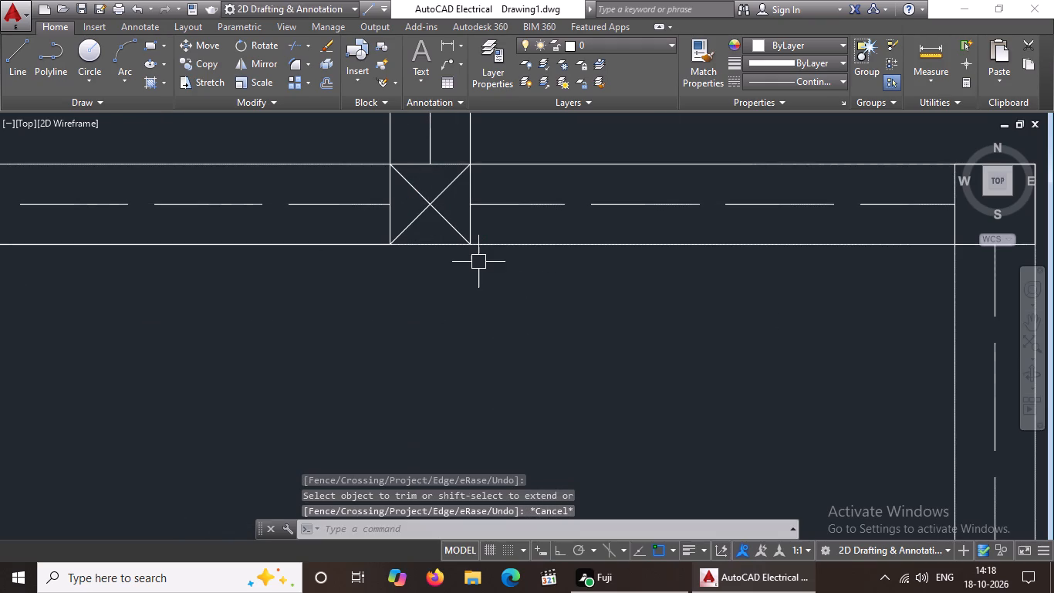
Erase both diagonals from the intermediate column square on the southwestern bay's northern beam.
{"action": "left_click", "coordinate": [409, 185]}
{"action": "key", "text": "Delete"}
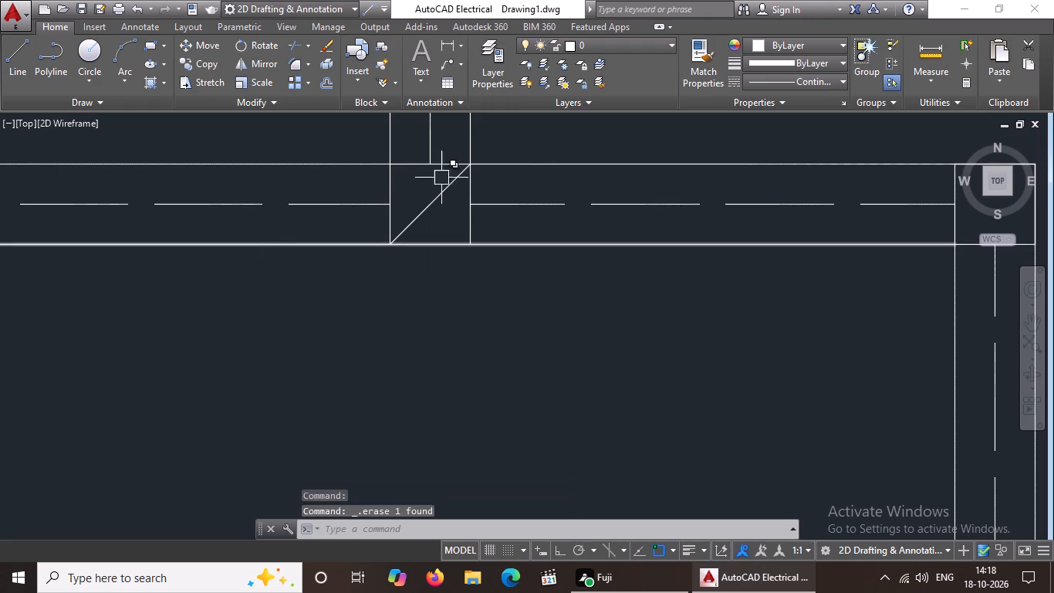
{"action": "left_click", "coordinate": [446, 191]}
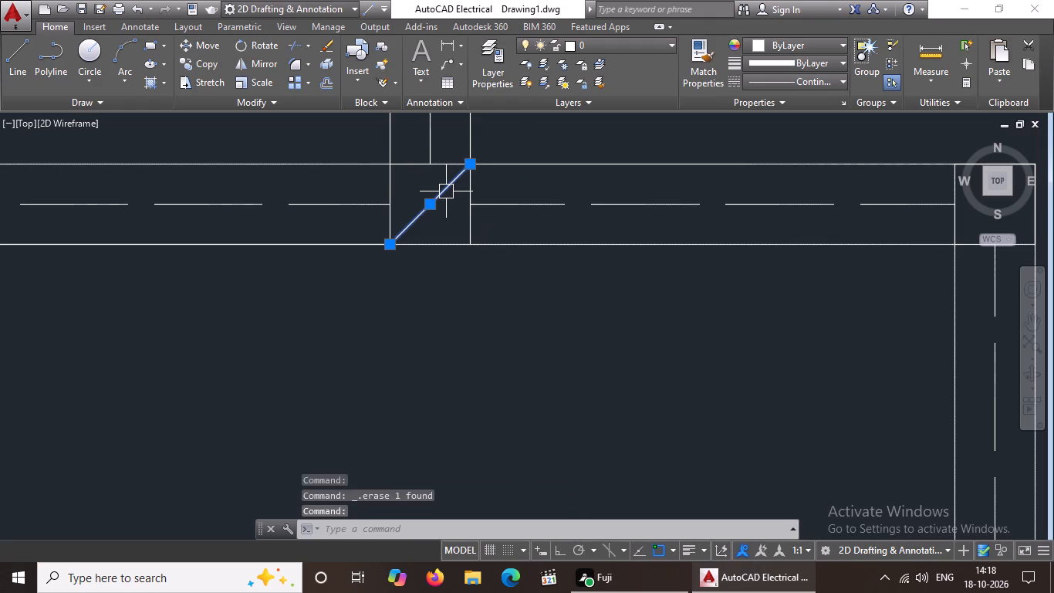
{"action": "key", "text": "Delete"}
Erase both diagonals from the column square at the western end of the southwestern bay's northern beam.
{"action": "scroll", "coordinate": [444, 222], "scroll_direction": "down", "scroll_amount": 4}
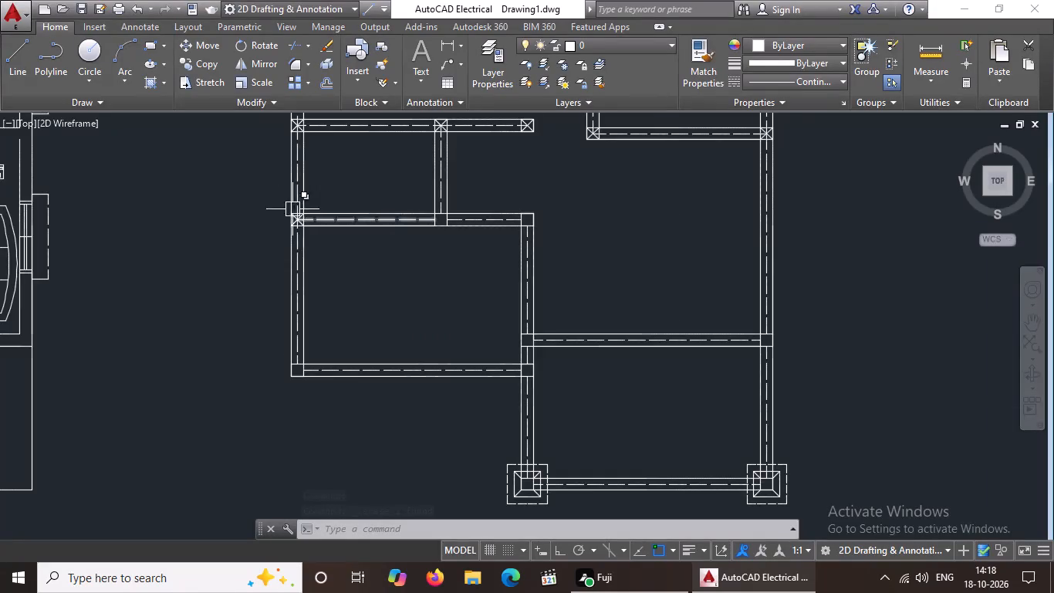
{"action": "scroll", "coordinate": [292, 209], "scroll_direction": "up", "scroll_amount": 4}
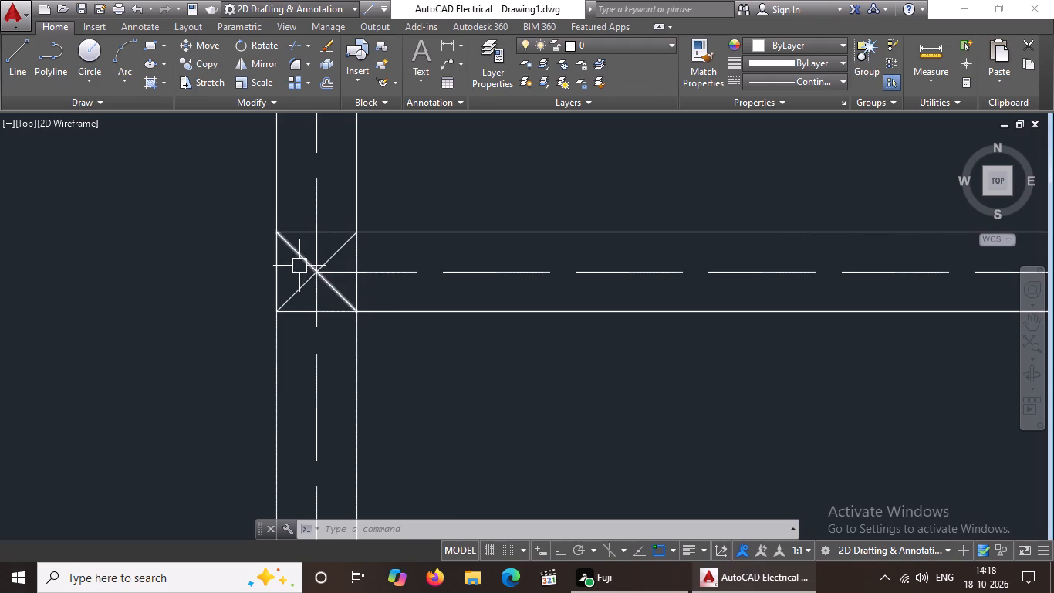
{"action": "left_click", "coordinate": [299, 257]}
{"action": "key", "text": "Delete"}
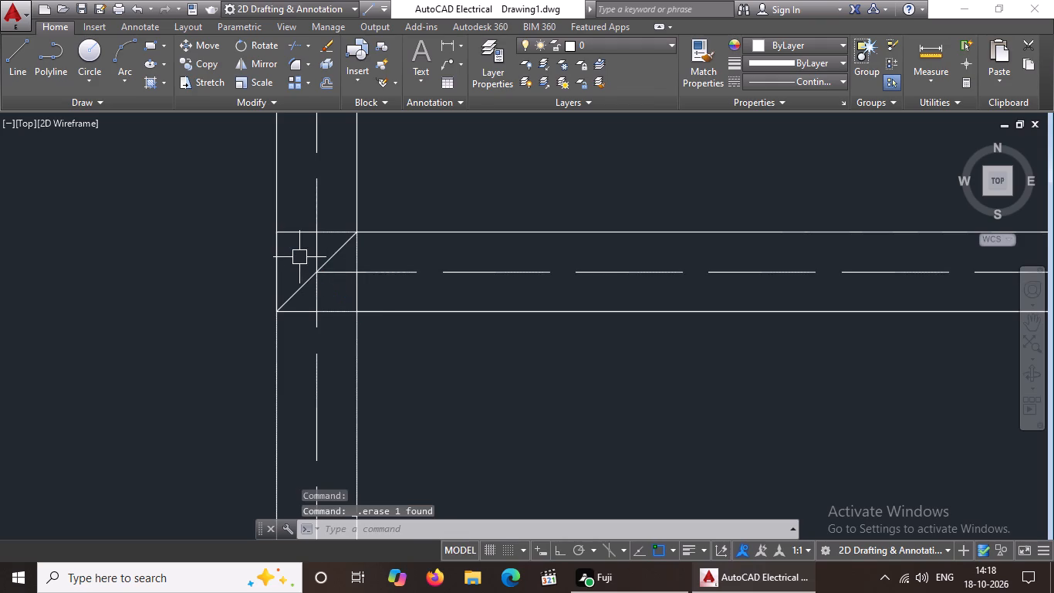
{"action": "left_click", "coordinate": [294, 288]}
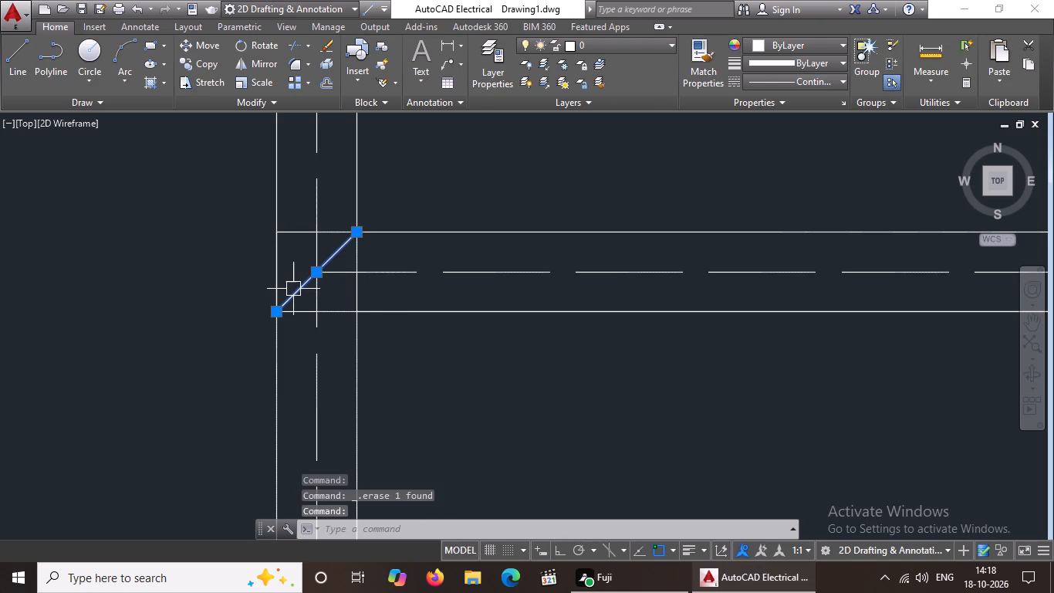
{"action": "key", "text": "Delete"}
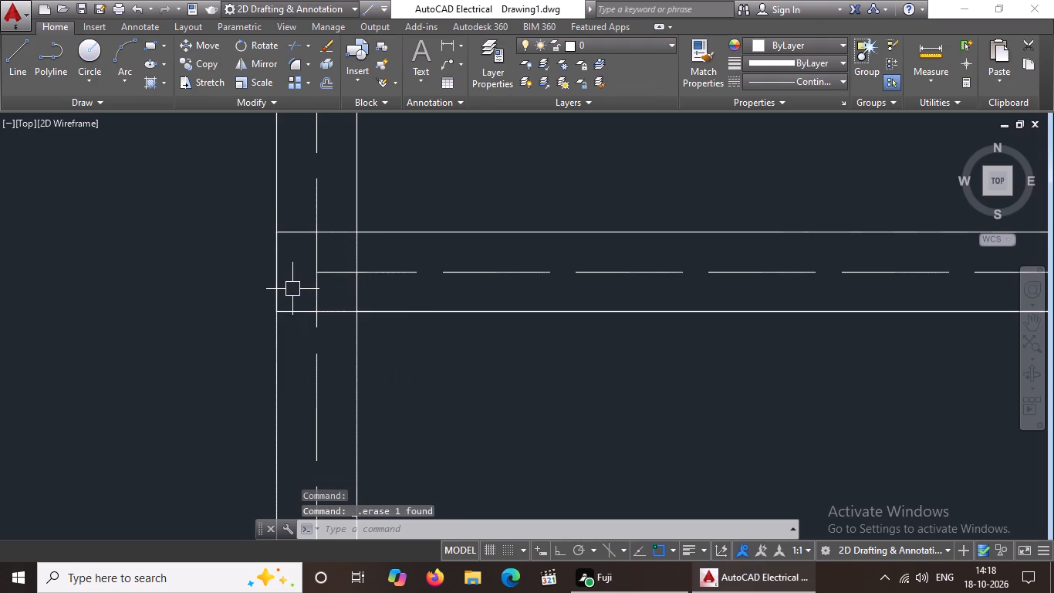
Trim the vertical and horizontal dashed centrelines inside the column square at that beam's western end.
{"action": "type", "text": "TR"}
{"action": "key", "text": "space"}
{"action": "key", "text": "space"}
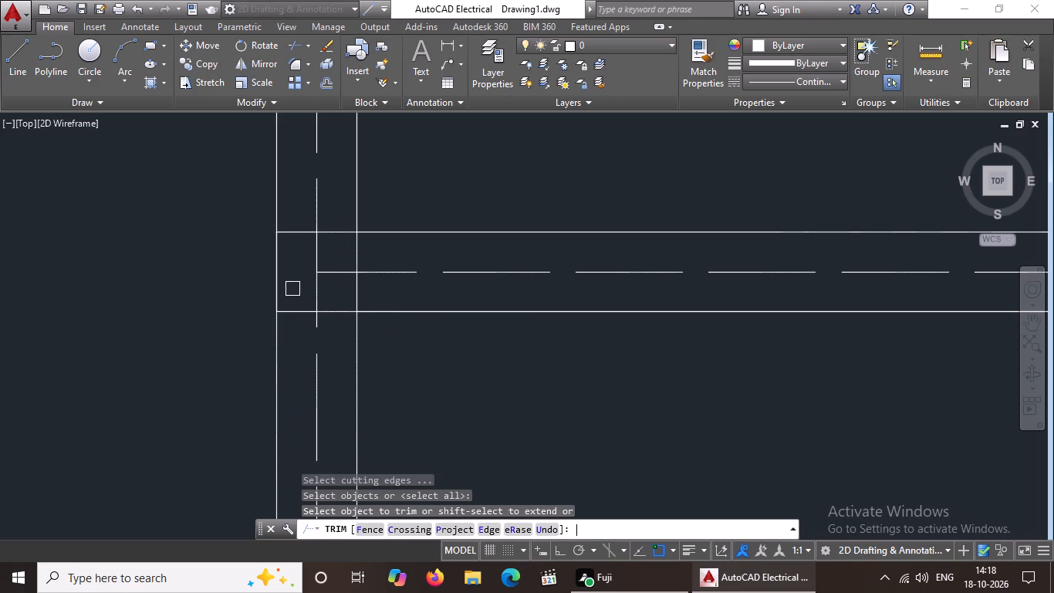
{"action": "left_click", "coordinate": [316, 296]}
{"action": "left_click", "coordinate": [343, 276]}
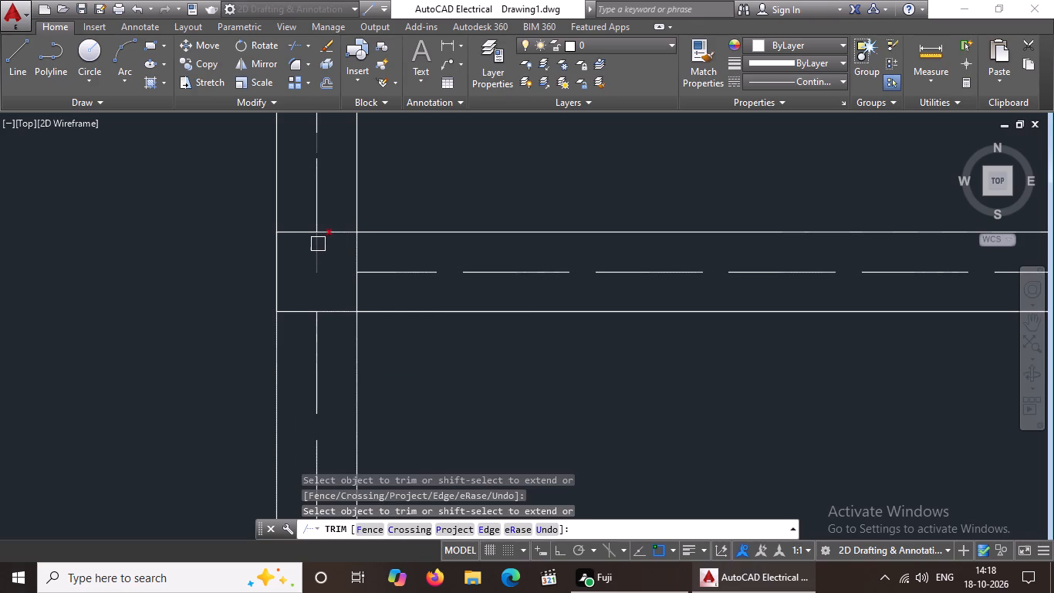
{"action": "left_click", "coordinate": [318, 244]}
{"action": "scroll", "coordinate": [338, 249], "scroll_direction": "down", "scroll_amount": 4}
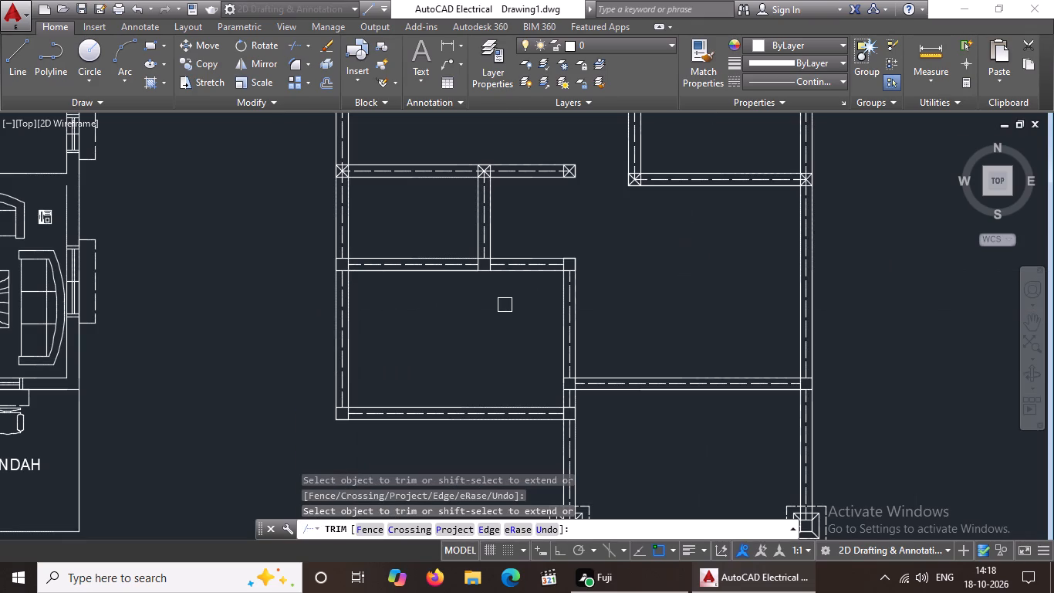
{"action": "key", "text": "Escape"}
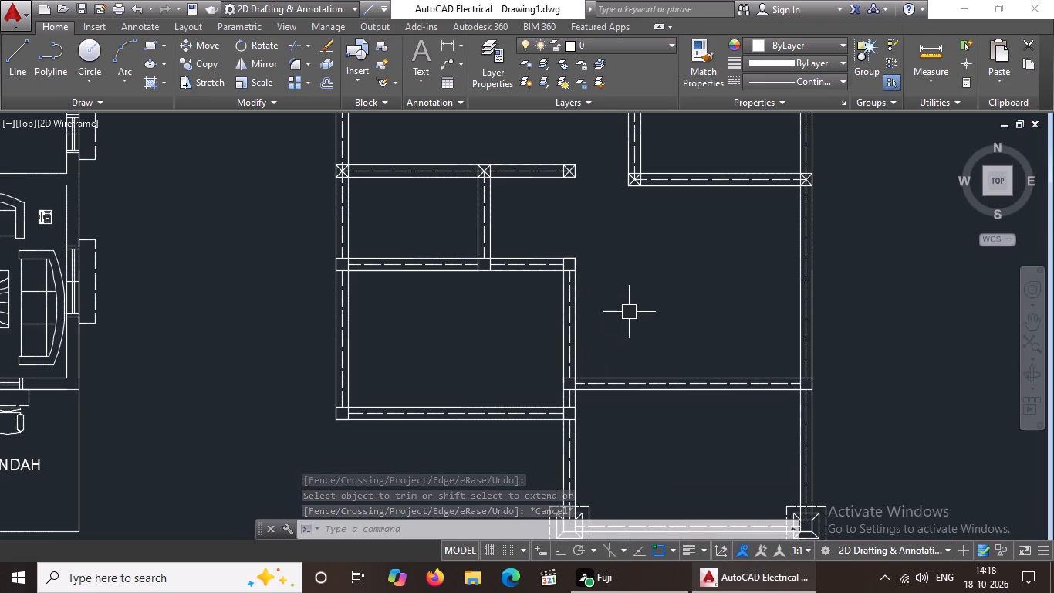
Erase both diagonals from the column square at the eastern end of the beam bounding the small eastern bay on the south.
{"action": "middle_click_drag", "start_coordinate": [724, 241], "coordinate": [717, 258]}
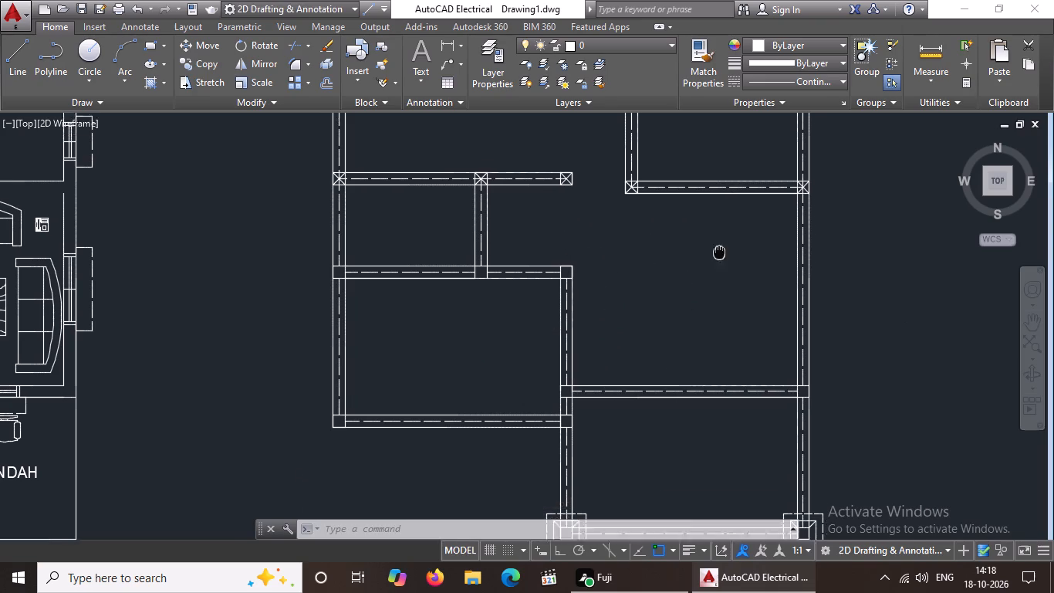
{"action": "middle_click_drag", "start_coordinate": [717, 258], "coordinate": [647, 433]}
{"action": "scroll", "coordinate": [678, 388], "scroll_direction": "up", "scroll_amount": 2}
{"action": "scroll", "coordinate": [809, 359], "scroll_direction": "up", "scroll_amount": 2}
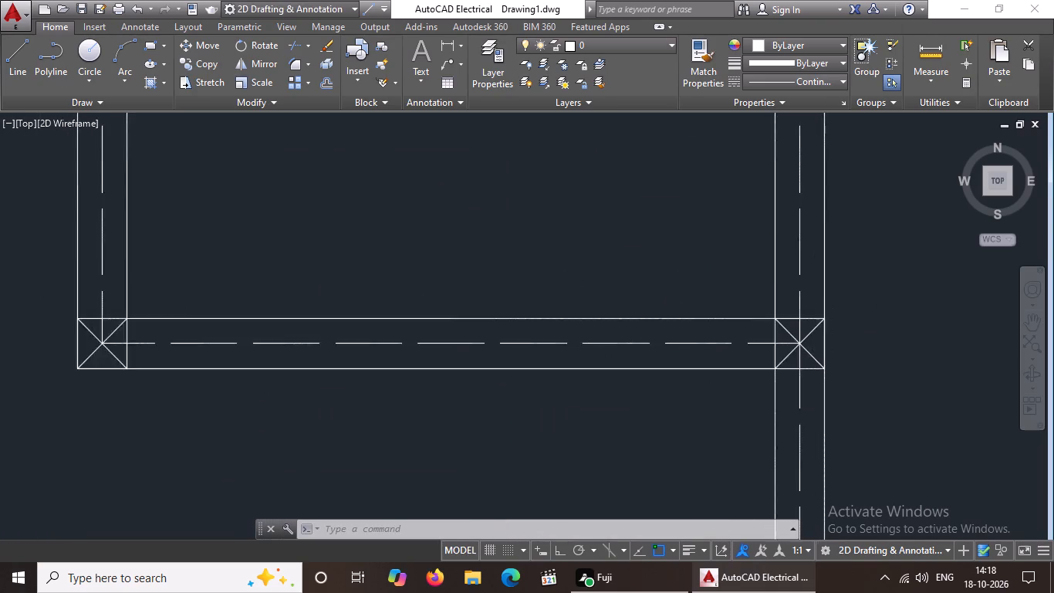
{"action": "left_click", "coordinate": [811, 358]}
{"action": "key", "text": "Delete"}
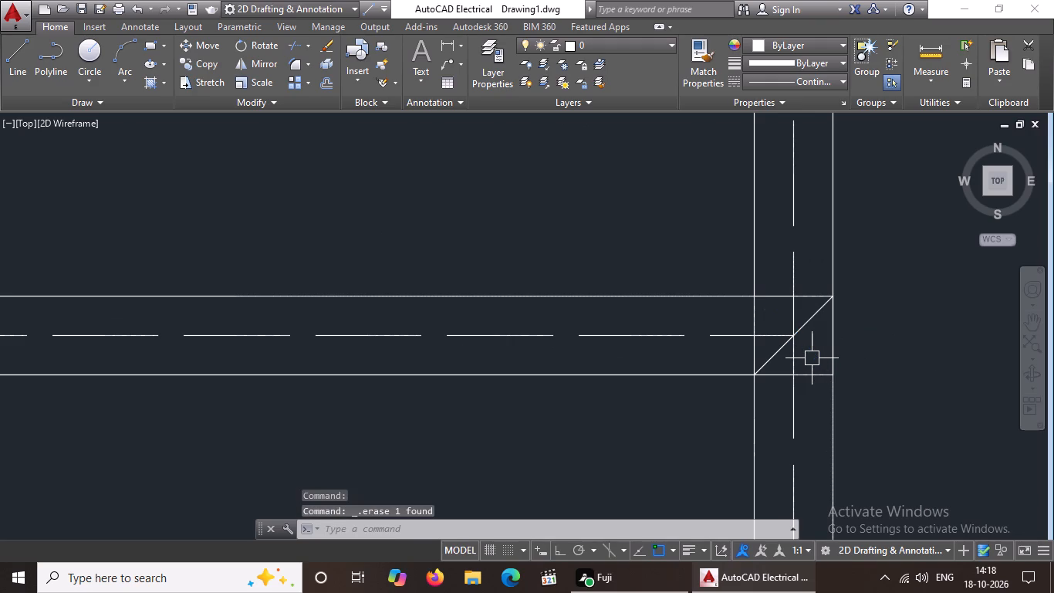
{"action": "left_click", "coordinate": [809, 318]}
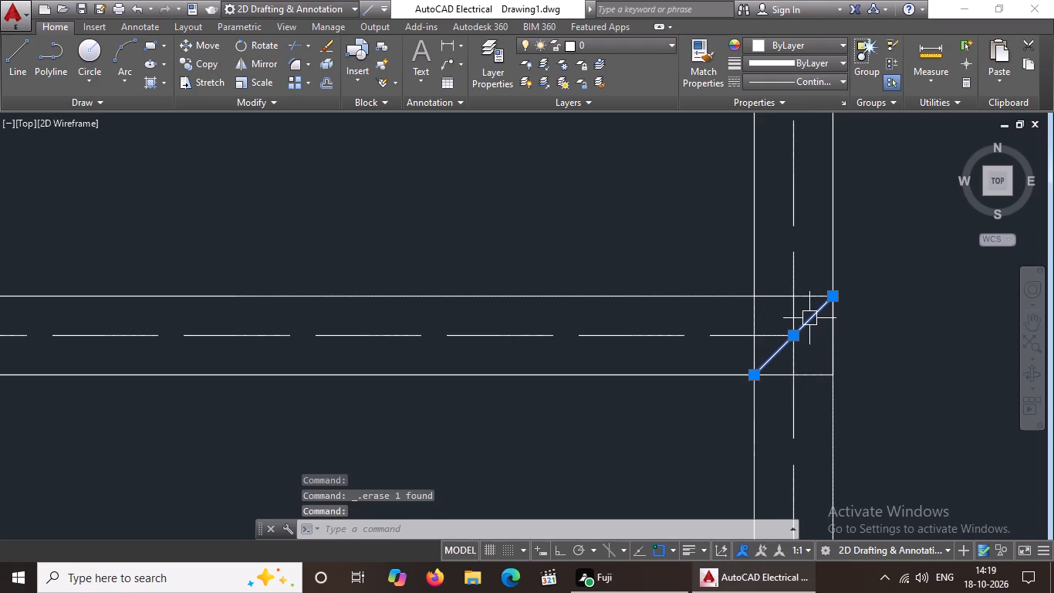
{"action": "key", "text": "Delete"}
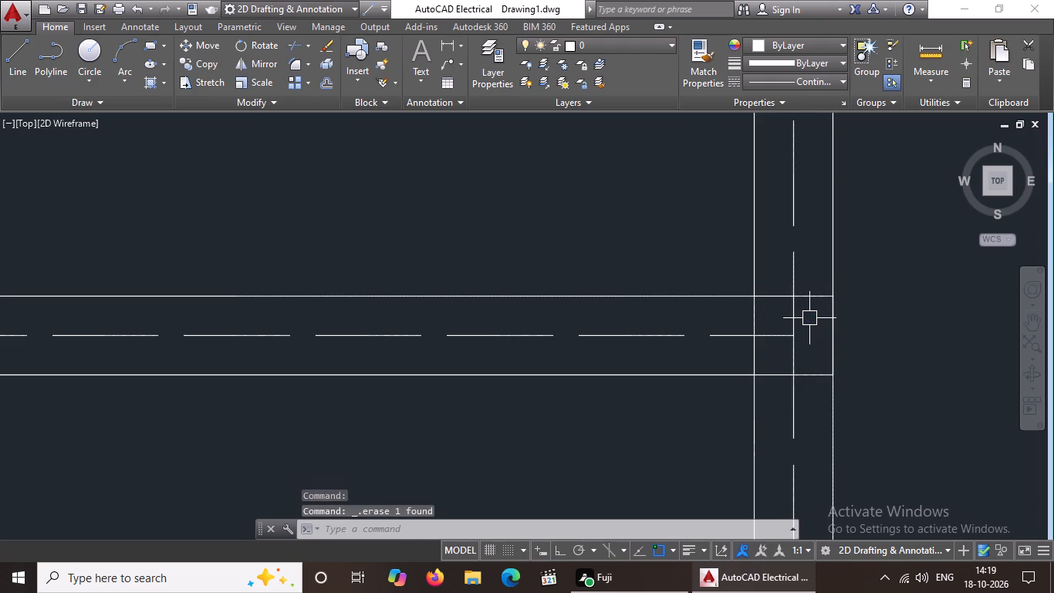
{"action": "key", "text": "Escape"}
Trim the horizontal and vertical dashed centrelines inside the column square at the eastern end of the small bay's southern beam.
{"action": "type", "text": "TR"}
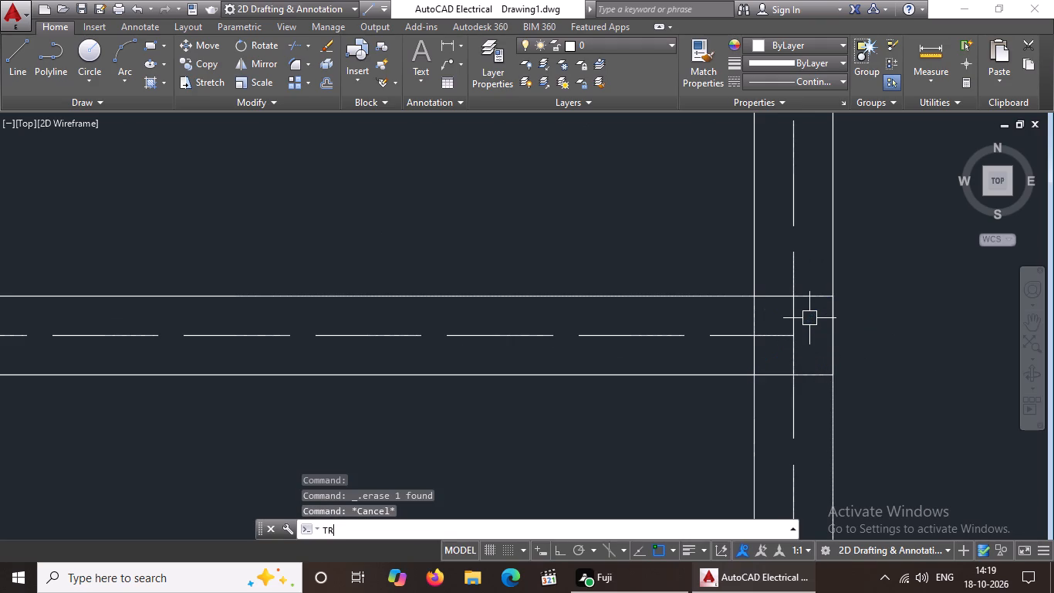
{"action": "key", "text": "space"}
{"action": "key", "text": "space"}
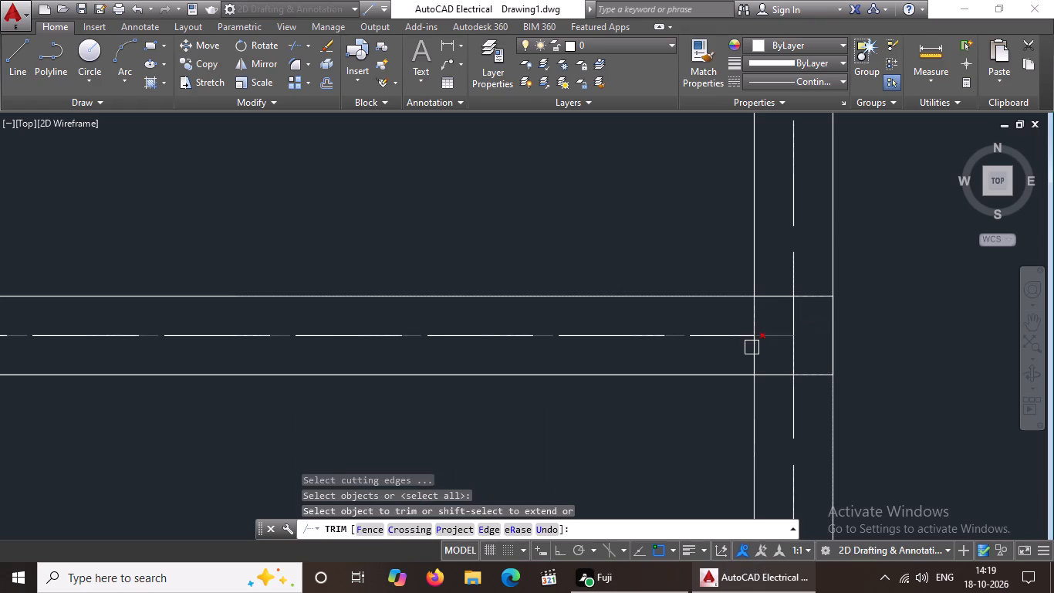
{"action": "left_click", "coordinate": [778, 337]}
{"action": "left_click", "coordinate": [792, 317]}
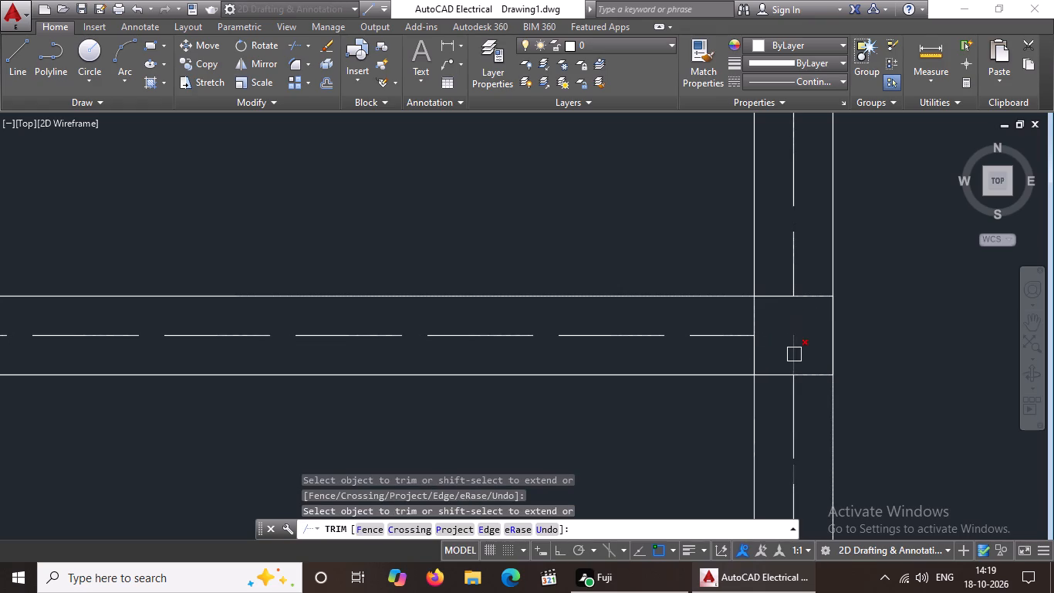
{"action": "left_click", "coordinate": [794, 354]}
Trim the vertical and horizontal dashed centrelines inside the column square at the western end of the small eastern bay's southern beam.
{"action": "scroll", "coordinate": [829, 341], "scroll_direction": "down", "scroll_amount": 4}
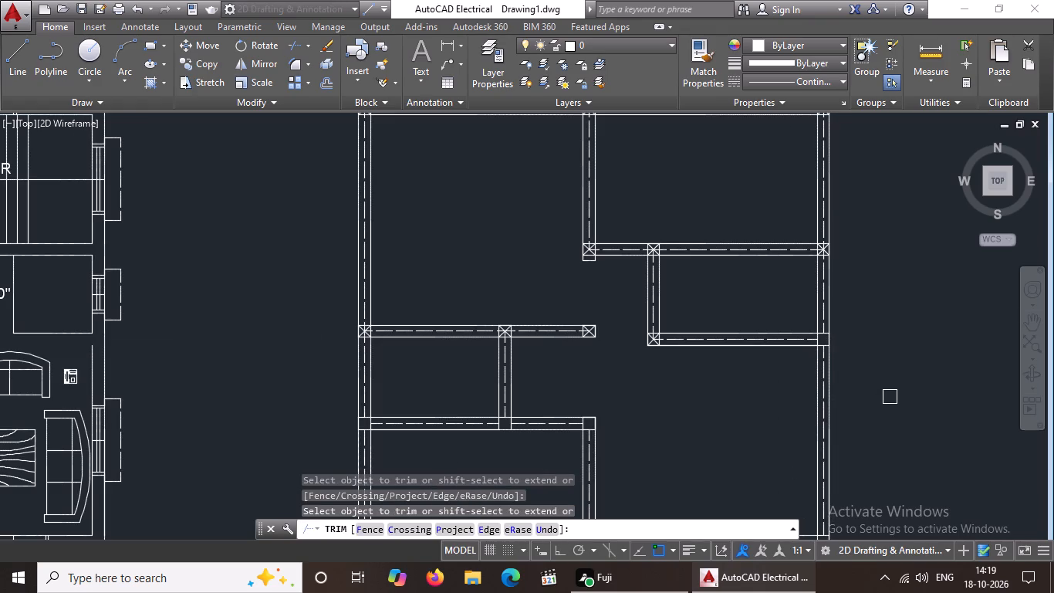
{"action": "scroll", "coordinate": [663, 327], "scroll_direction": "up", "scroll_amount": 3}
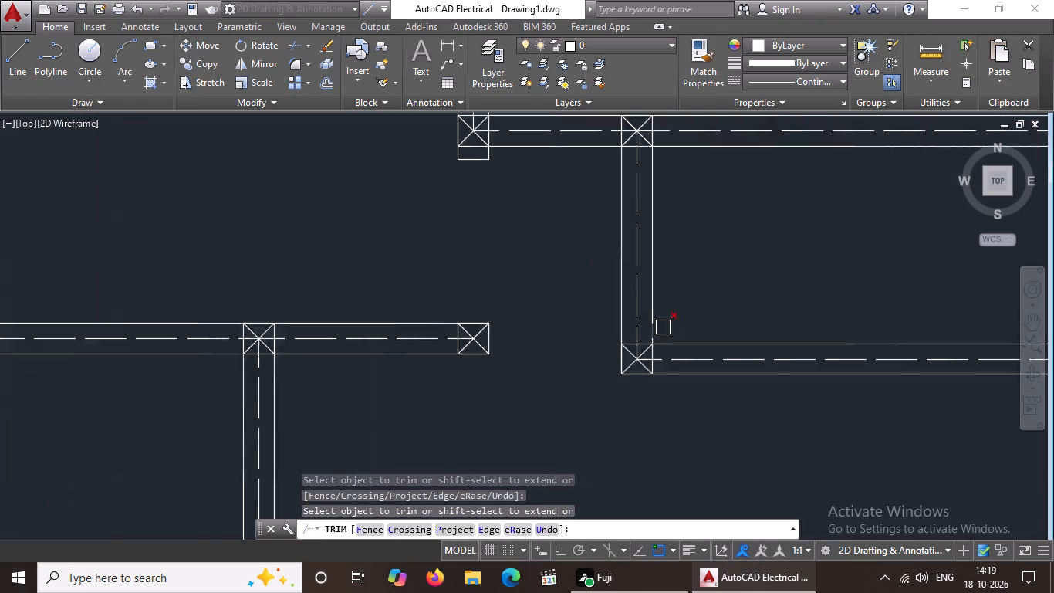
{"action": "scroll", "coordinate": [663, 327], "scroll_direction": "up", "scroll_amount": 1}
{"action": "left_click", "coordinate": [599, 392]}
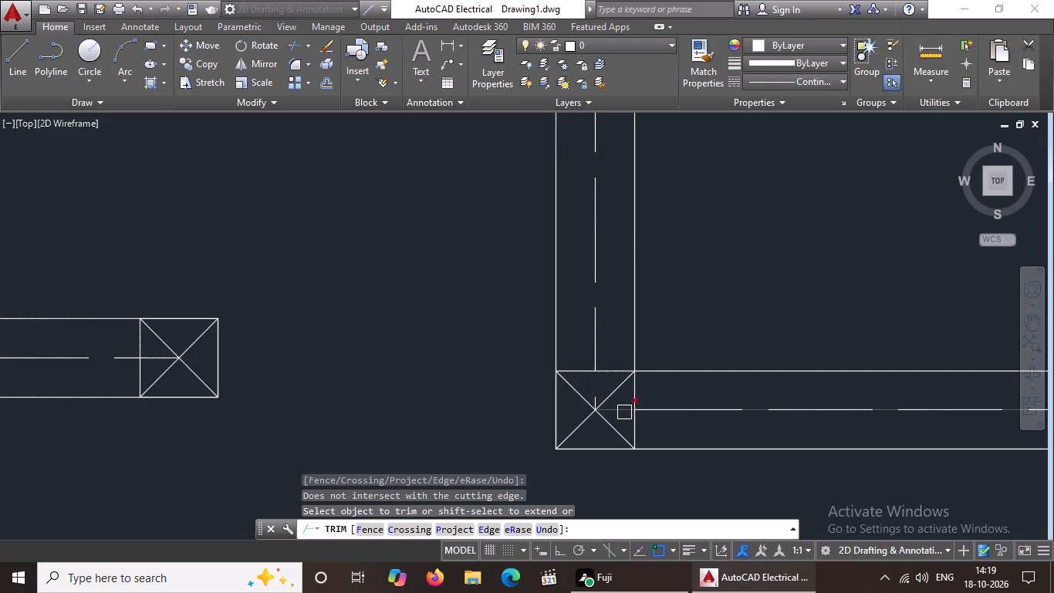
{"action": "left_click", "coordinate": [624, 412]}
{"action": "scroll", "coordinate": [596, 400], "scroll_direction": "up", "scroll_amount": 3}
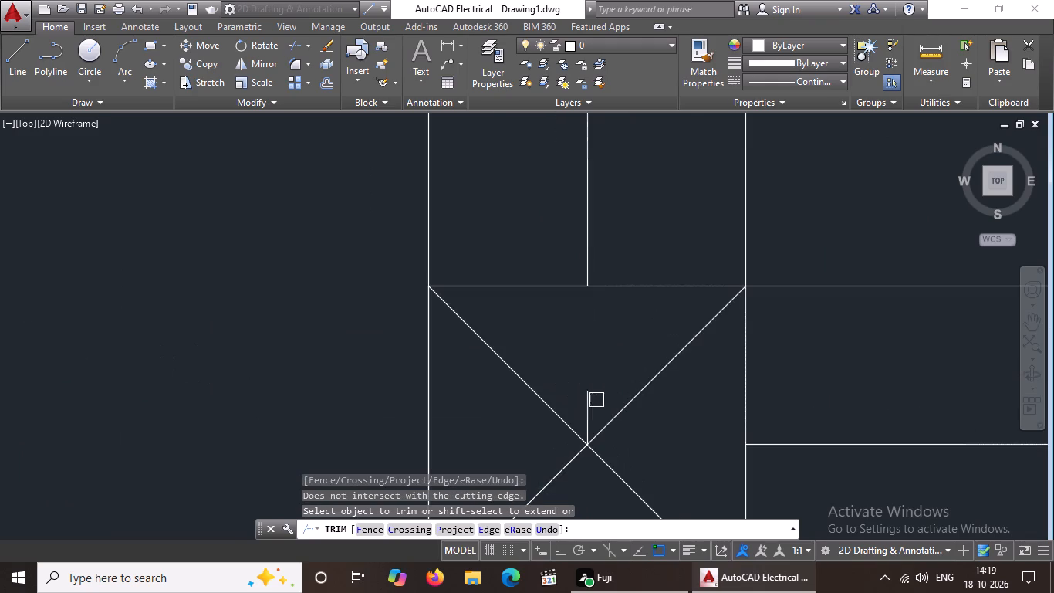
{"action": "scroll", "coordinate": [628, 412], "scroll_direction": "down", "scroll_amount": 3}
{"action": "key", "text": "Escape"}
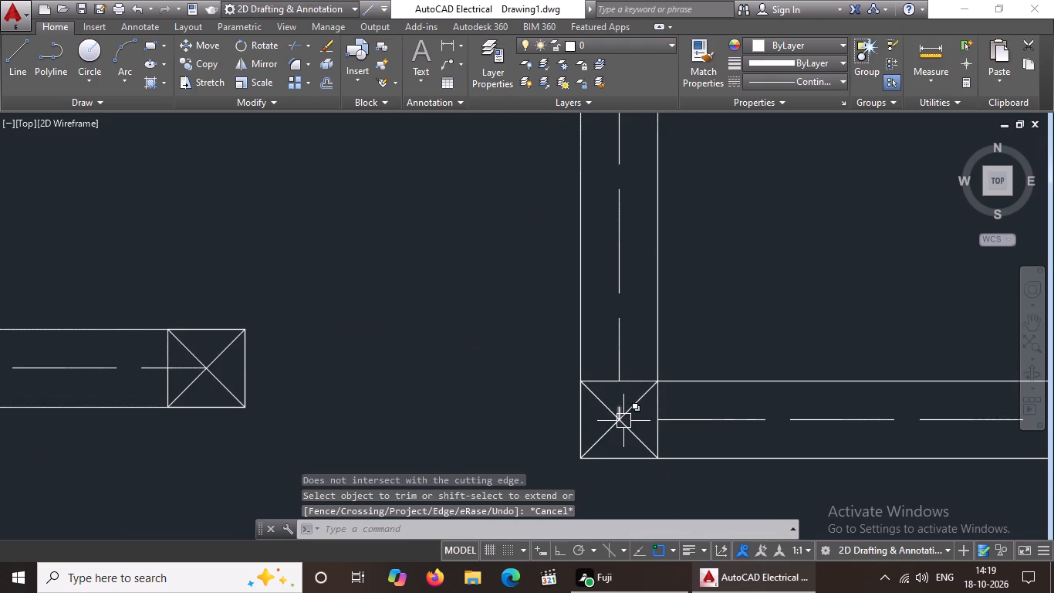
Erase both diagonals and the leftover centreline stub from the column square at the western end of the small bay's southern beam.
{"action": "left_click", "coordinate": [631, 405]}
{"action": "key", "text": "Delete"}
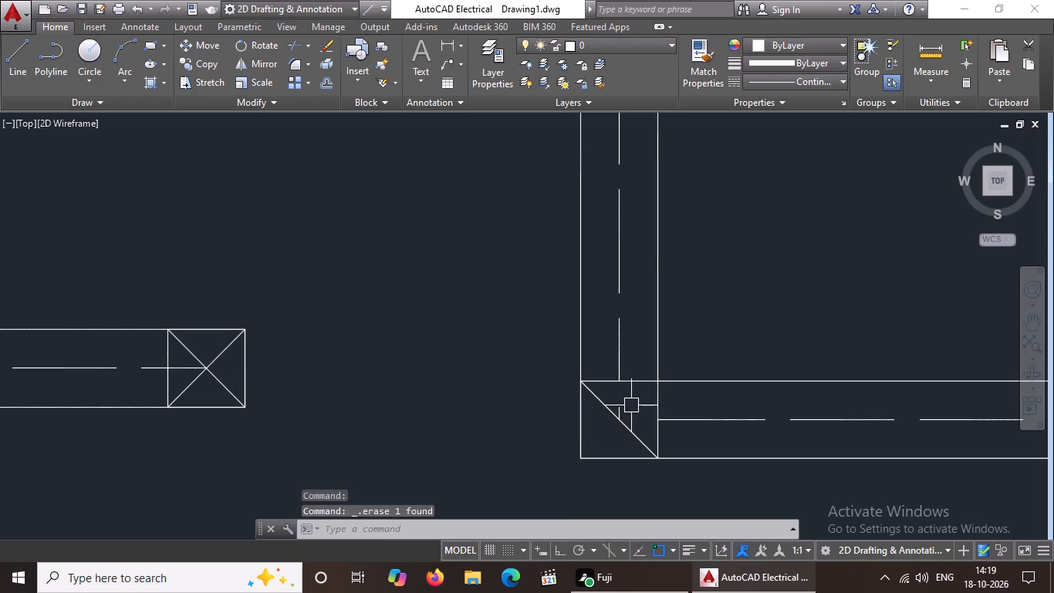
{"action": "left_click", "coordinate": [627, 422]}
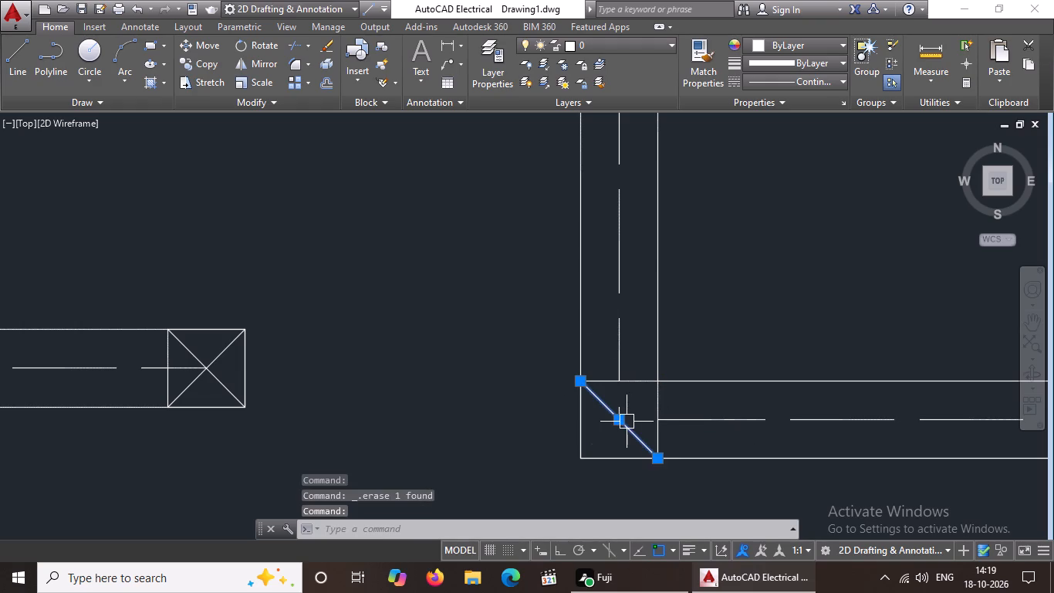
{"action": "key", "text": "Delete"}
{"action": "left_click", "coordinate": [621, 414]}
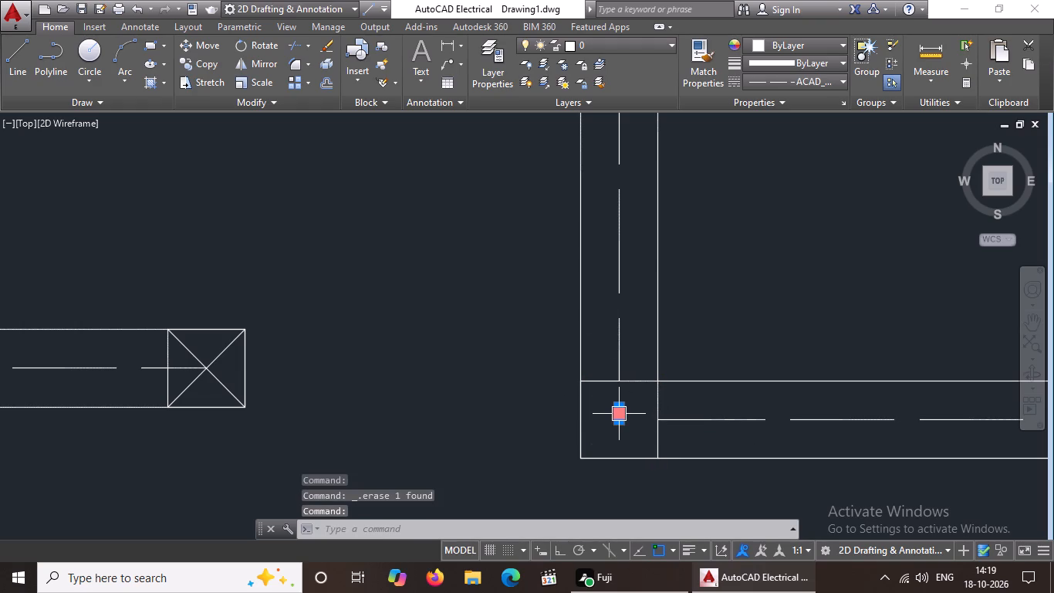
{"action": "key", "text": "Delete"}
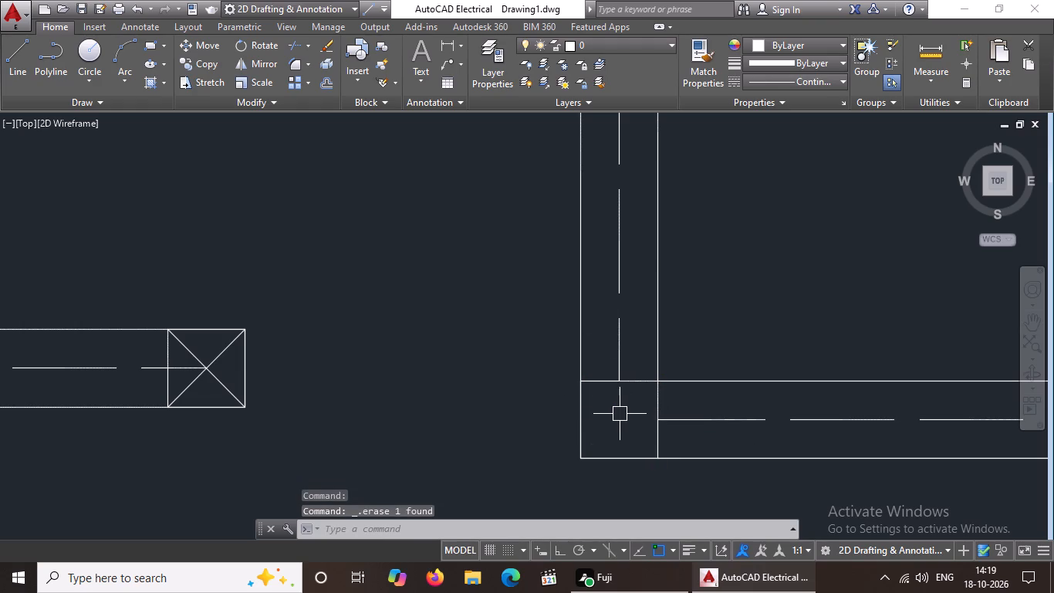
Erase both diagonals from the column square at the free eastern end of the beam bounding the small western bays on the north.
{"action": "scroll", "coordinate": [573, 412], "scroll_direction": "down", "scroll_amount": 3}
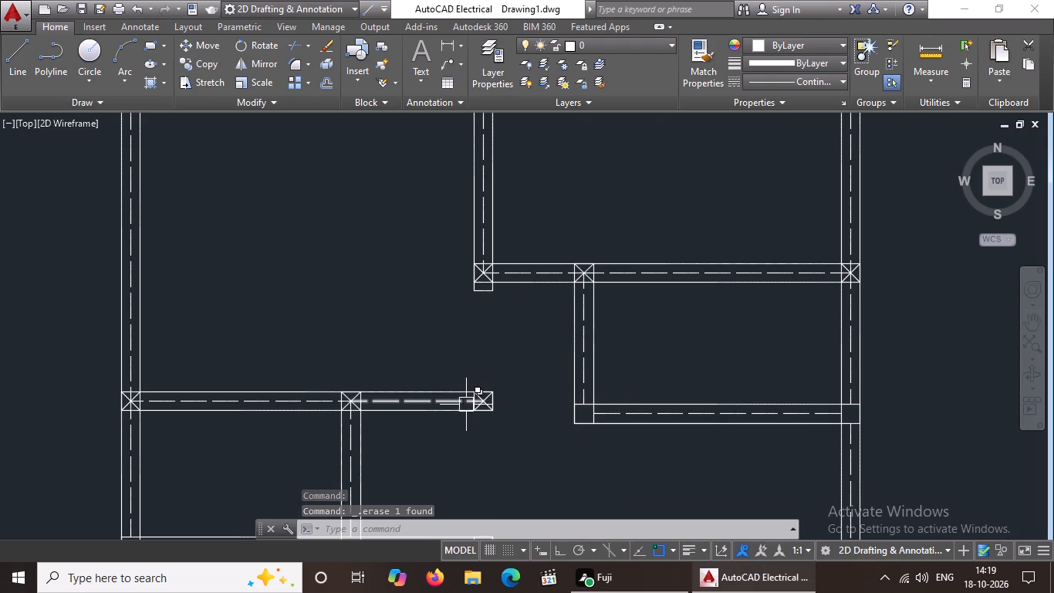
{"action": "middle_click_drag", "start_coordinate": [508, 321], "coordinate": [559, 281]}
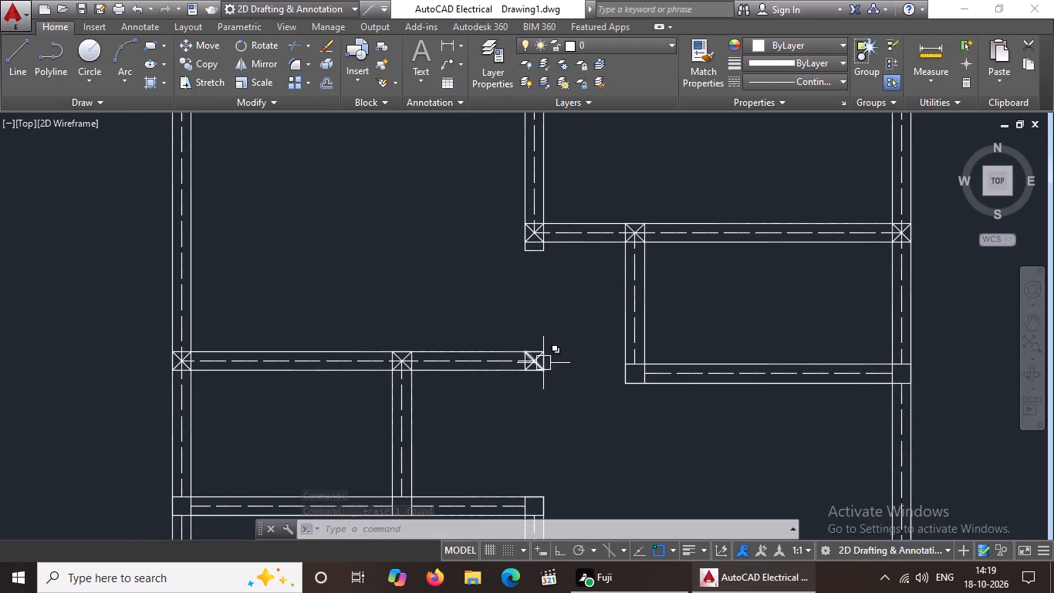
{"action": "scroll", "coordinate": [542, 363], "scroll_direction": "up", "scroll_amount": 3}
{"action": "left_click", "coordinate": [489, 374]}
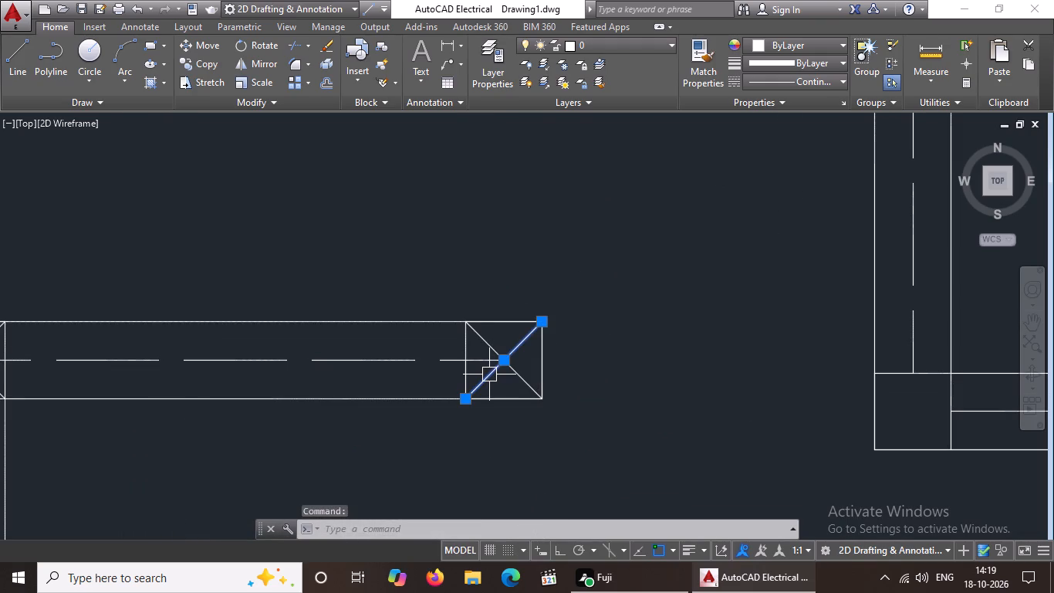
{"action": "key", "text": "Delete"}
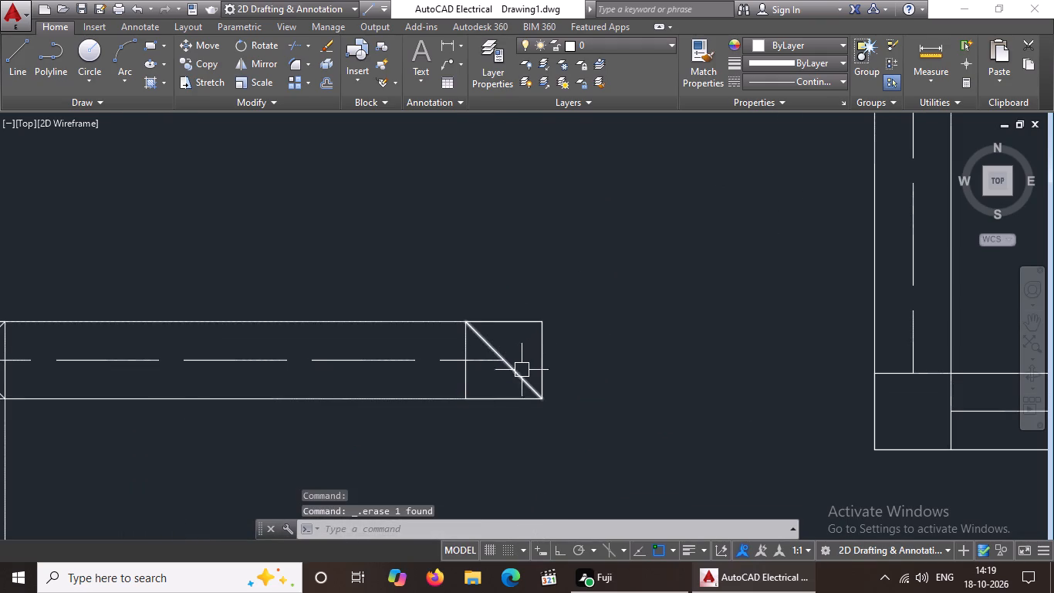
{"action": "left_click", "coordinate": [517, 381]}
{"action": "key", "text": "Delete"}
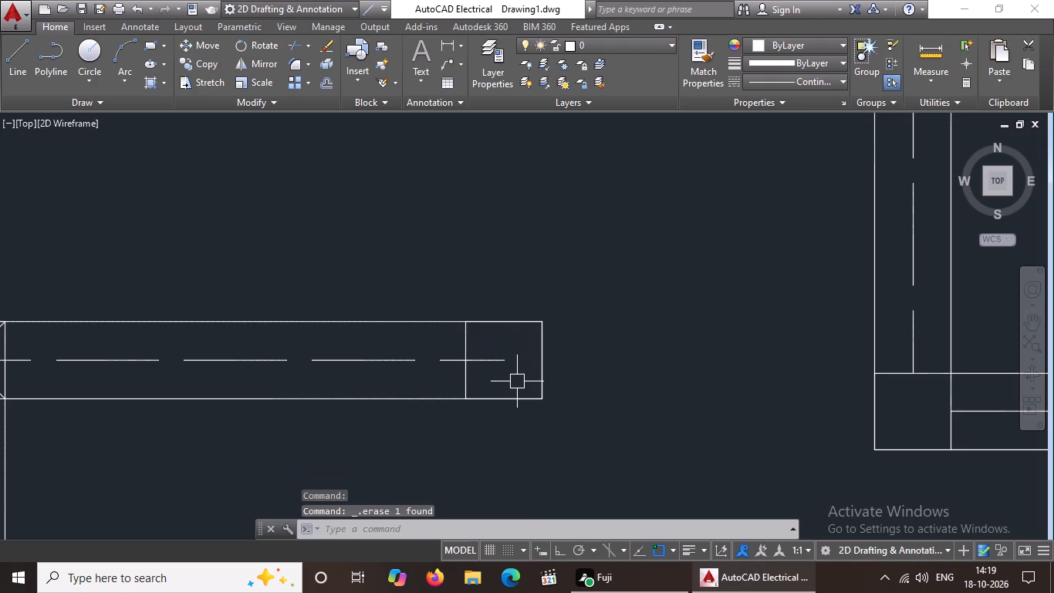
Trim the horizontal dashed centreline inside the column square at that beam's free eastern end.
{"action": "key", "text": "Escape"}
{"action": "type", "text": "TR"}
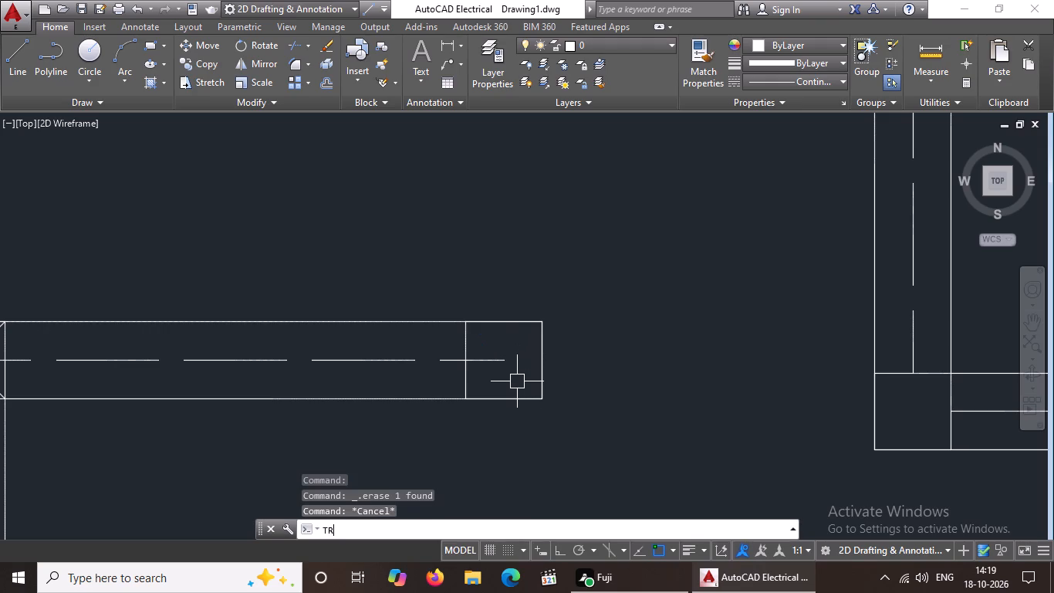
{"action": "key", "text": "space"}
{"action": "key", "text": "space"}
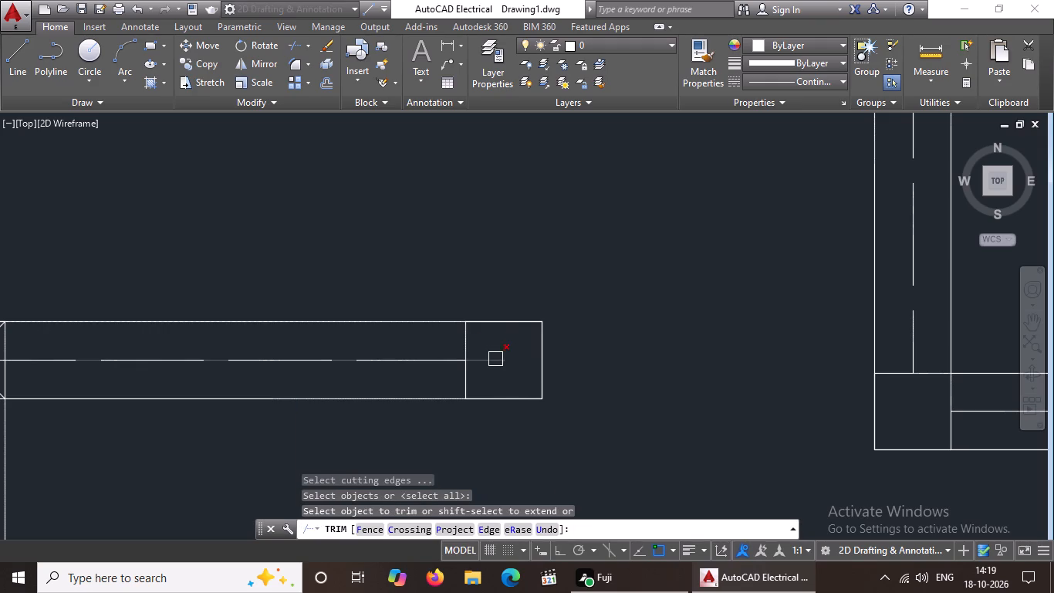
{"action": "left_click", "coordinate": [495, 359]}
Trim the horizontal and vertical dashed centrelines inside the column square at the same beam's intermediate T-junction.
{"action": "scroll", "coordinate": [586, 342], "scroll_direction": "down", "scroll_amount": 3}
{"action": "scroll", "coordinate": [422, 352], "scroll_direction": "up", "scroll_amount": 4}
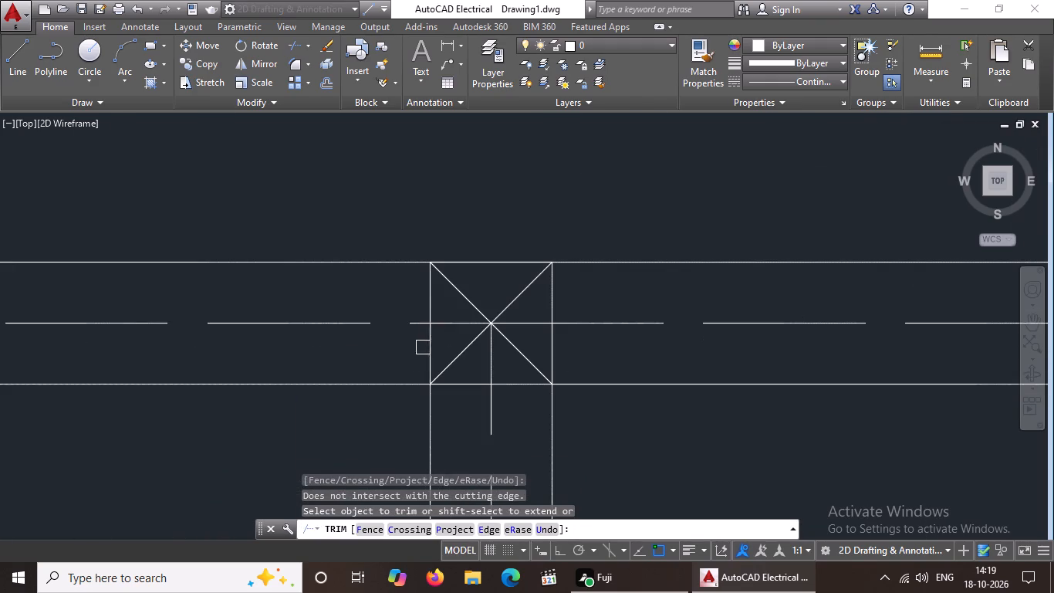
{"action": "left_click", "coordinate": [459, 320]}
{"action": "left_click", "coordinate": [535, 328]}
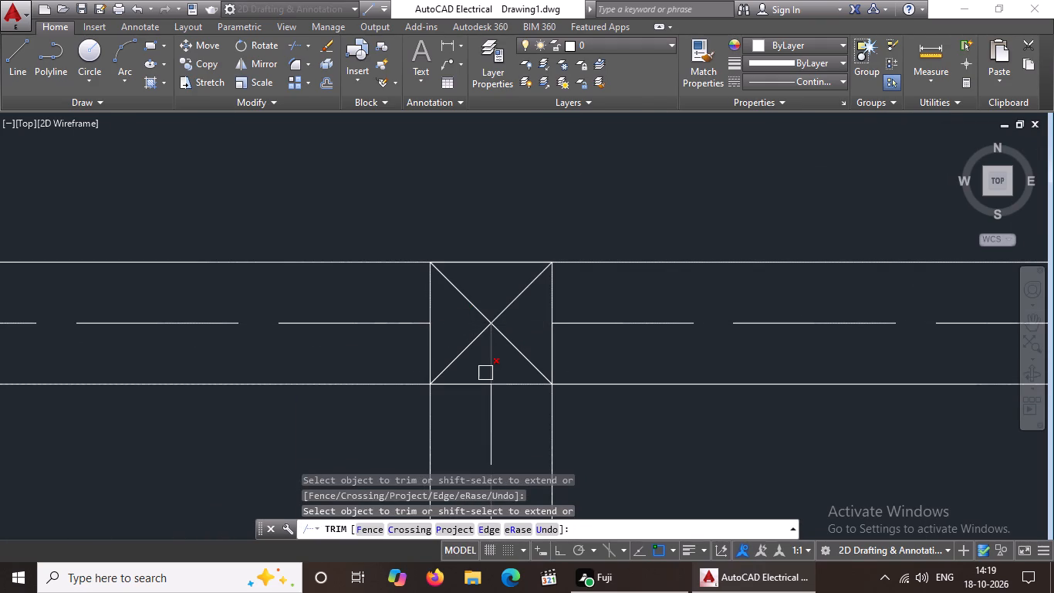
{"action": "left_click_drag", "start_coordinate": [488, 368], "coordinate": [518, 377]}
{"action": "key", "text": "Escape"}
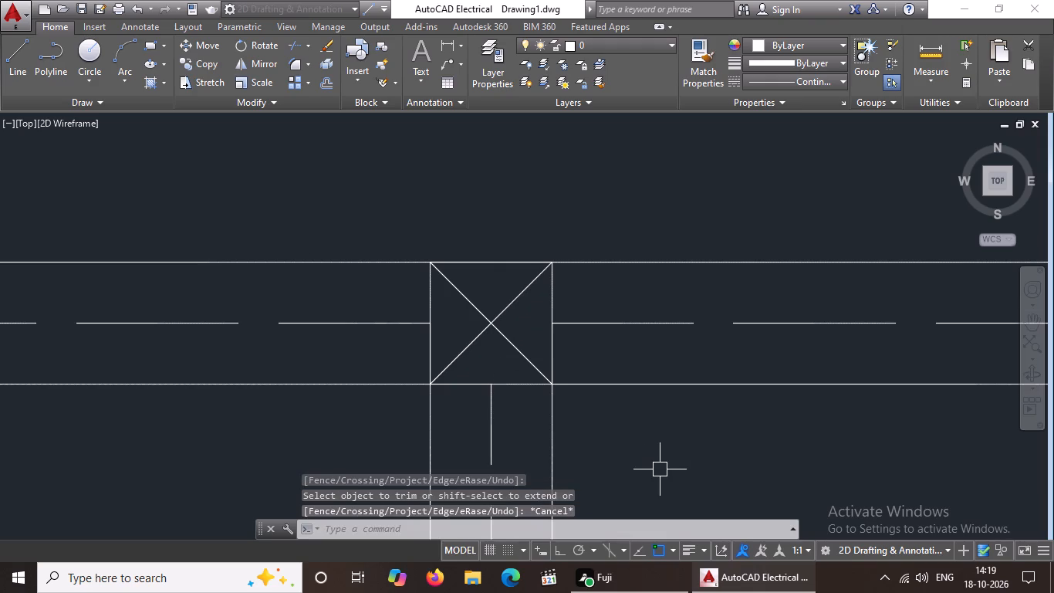
Erase both diagonals from the column square at that intermediate T-junction.
{"action": "left_click", "coordinate": [520, 357]}
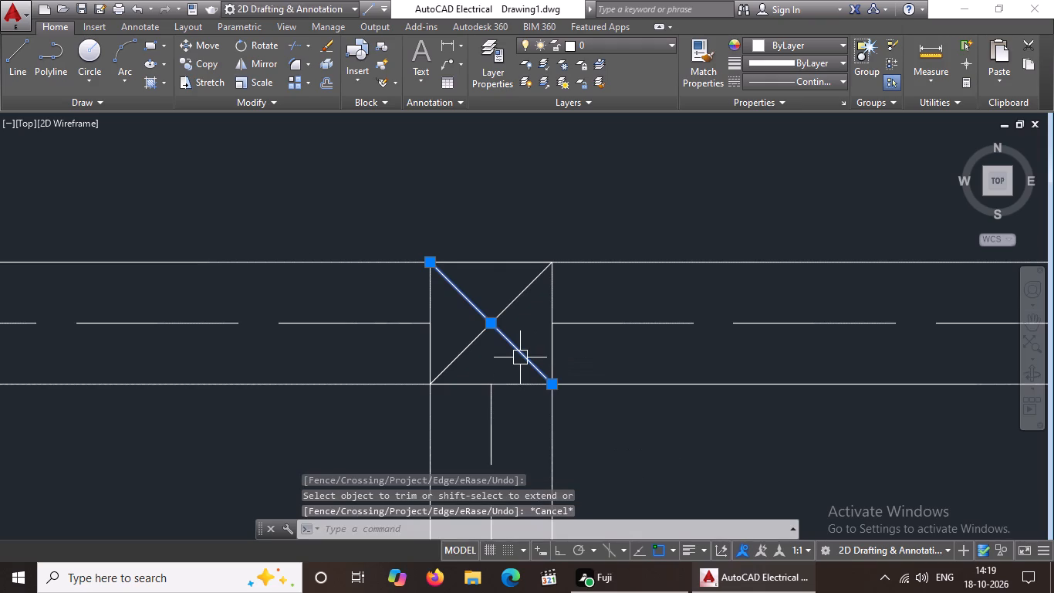
{"action": "key", "text": "Delete"}
{"action": "left_click", "coordinate": [478, 330]}
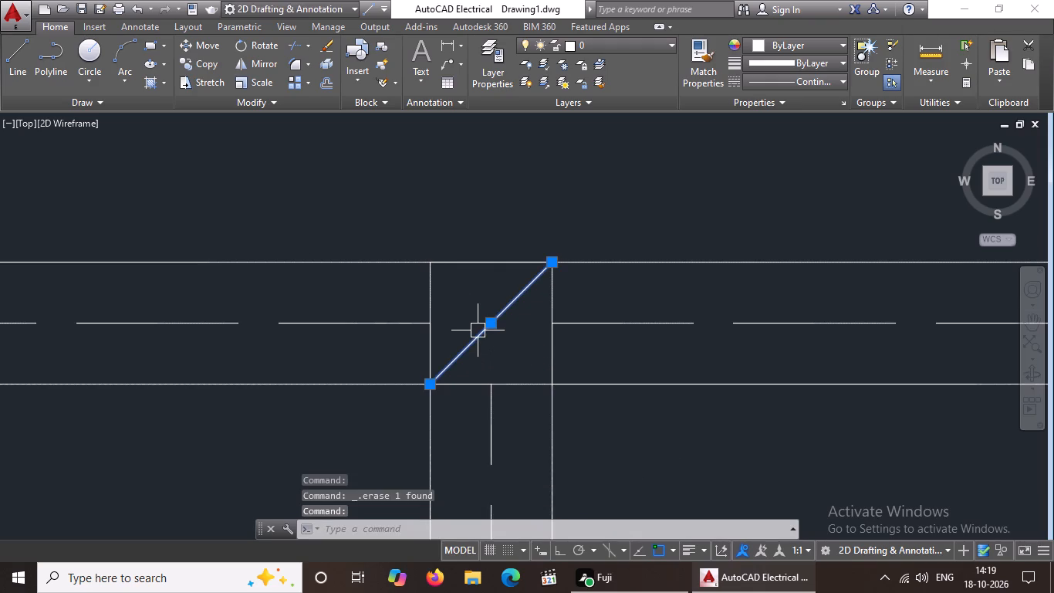
{"action": "key", "text": "Delete"}
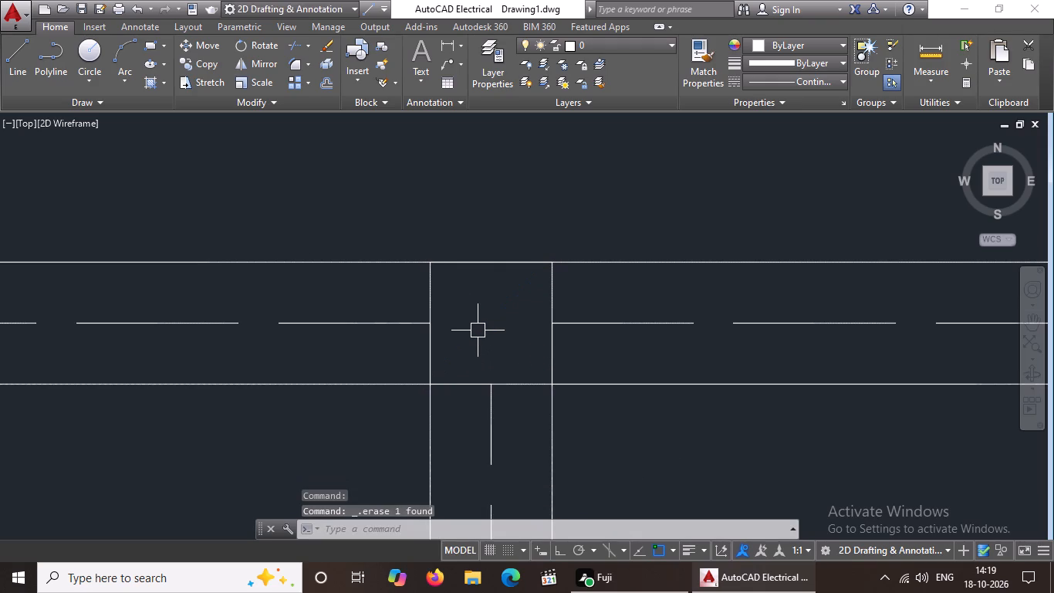
Erase both diagonals from the column square at the same beam's western end on the outer wall line.
{"action": "scroll", "coordinate": [477, 336], "scroll_direction": "down", "scroll_amount": 3}
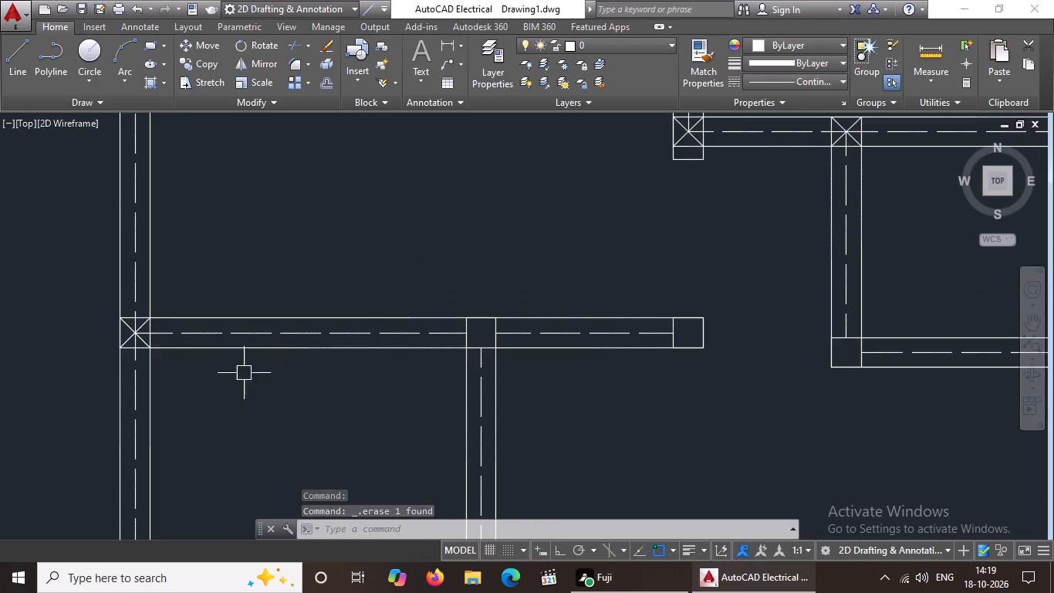
{"action": "scroll", "coordinate": [124, 324], "scroll_direction": "up", "scroll_amount": 4}
{"action": "left_click", "coordinate": [201, 396]}
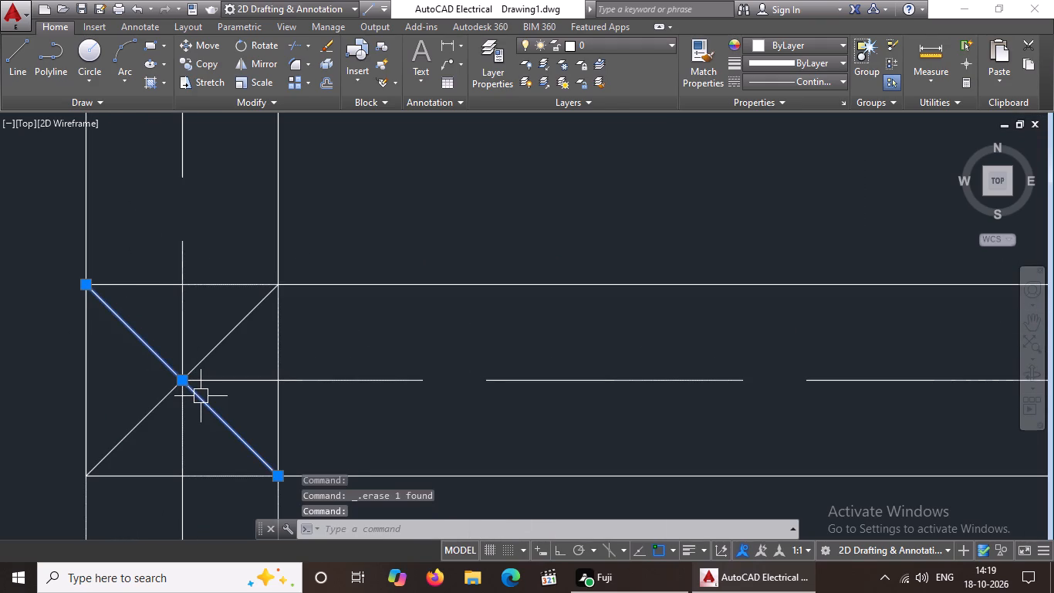
{"action": "key", "text": "Delete"}
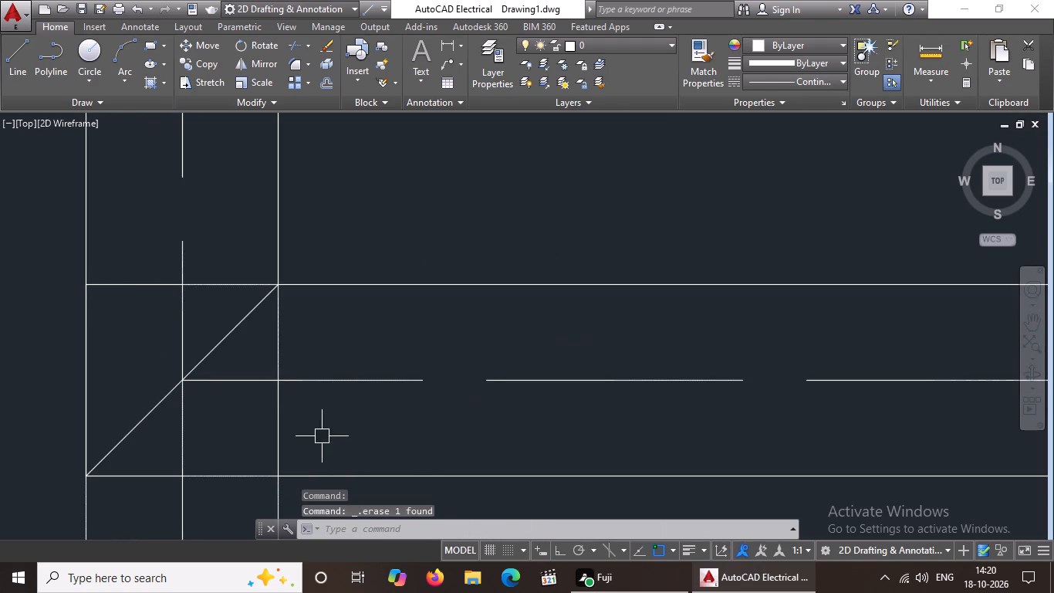
{"action": "left_click", "coordinate": [227, 330]}
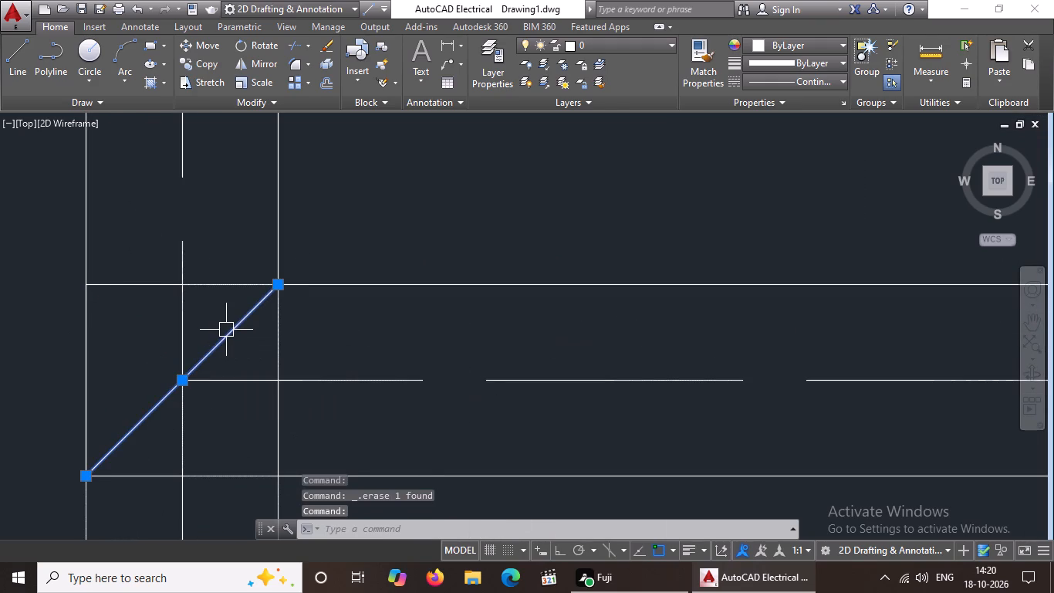
{"action": "key", "text": "Delete"}
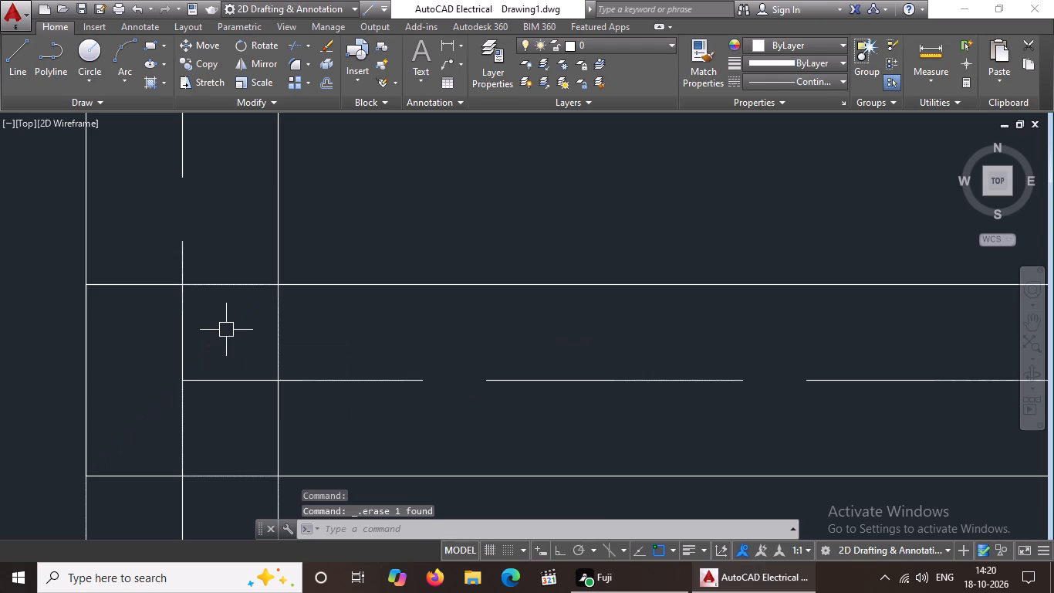
Trim the horizontal and vertical dashed centrelines inside the column square at that beam's western end.
{"action": "type", "text": "TR"}
{"action": "key", "text": "Return"}
{"action": "key", "text": "Return"}
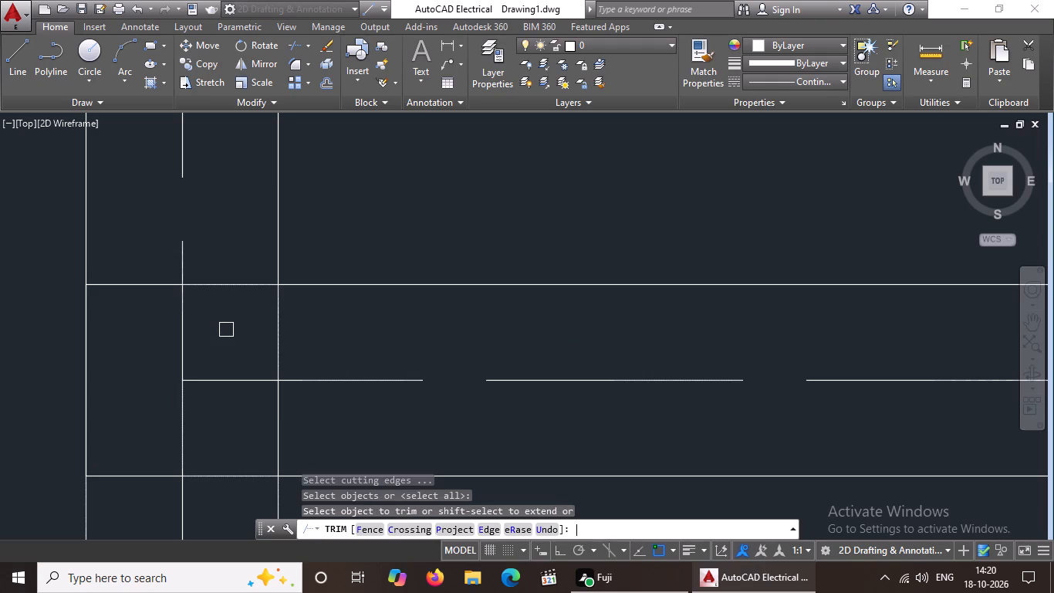
{"action": "left_click", "coordinate": [252, 378]}
{"action": "left_click_drag", "start_coordinate": [181, 324], "coordinate": [177, 345]}
{"action": "left_click", "coordinate": [181, 464]}
{"action": "scroll", "coordinate": [249, 436], "scroll_direction": "down", "scroll_amount": 3}
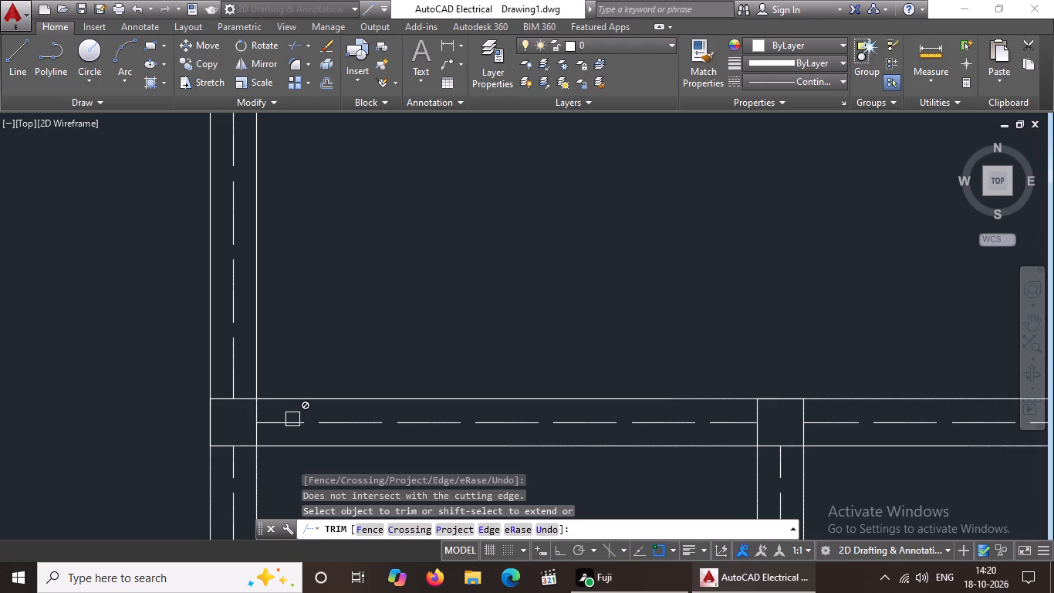
{"action": "key", "text": "Escape"}
Examine the whole column layout for column squares that still contain diagonals and centrelines.
{"action": "scroll", "coordinate": [371, 403], "scroll_direction": "down", "scroll_amount": 3}
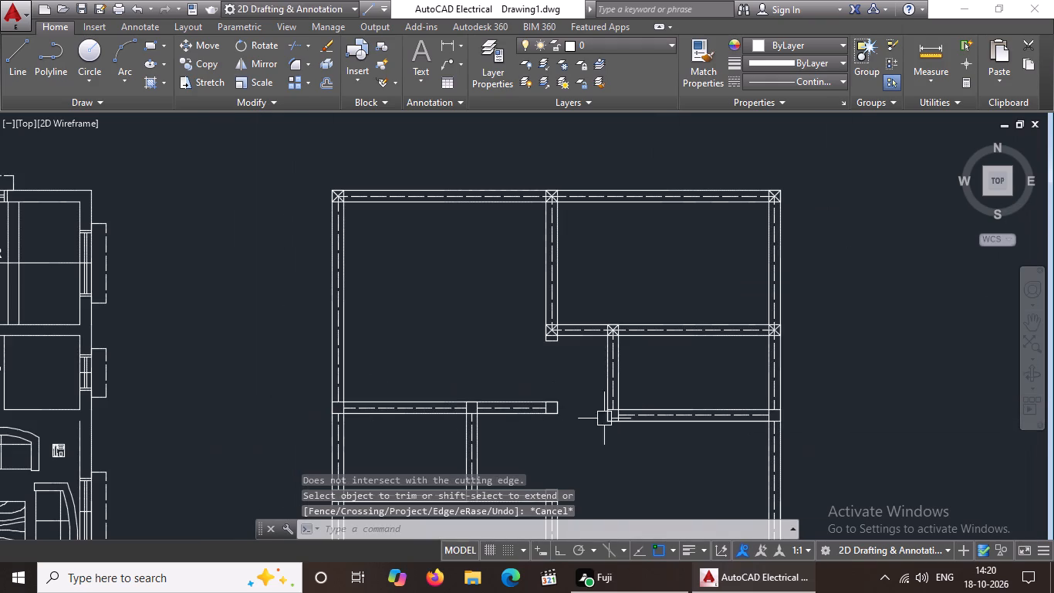
{"action": "scroll", "coordinate": [598, 391], "scroll_direction": "up", "scroll_amount": 3}
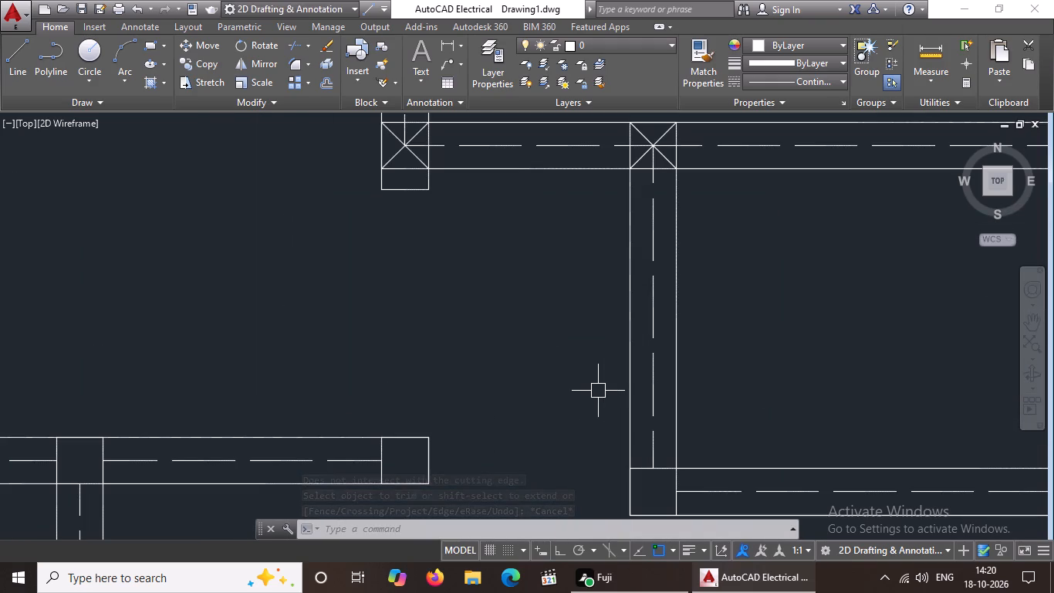
{"action": "scroll", "coordinate": [598, 391], "scroll_direction": "down", "scroll_amount": 4}
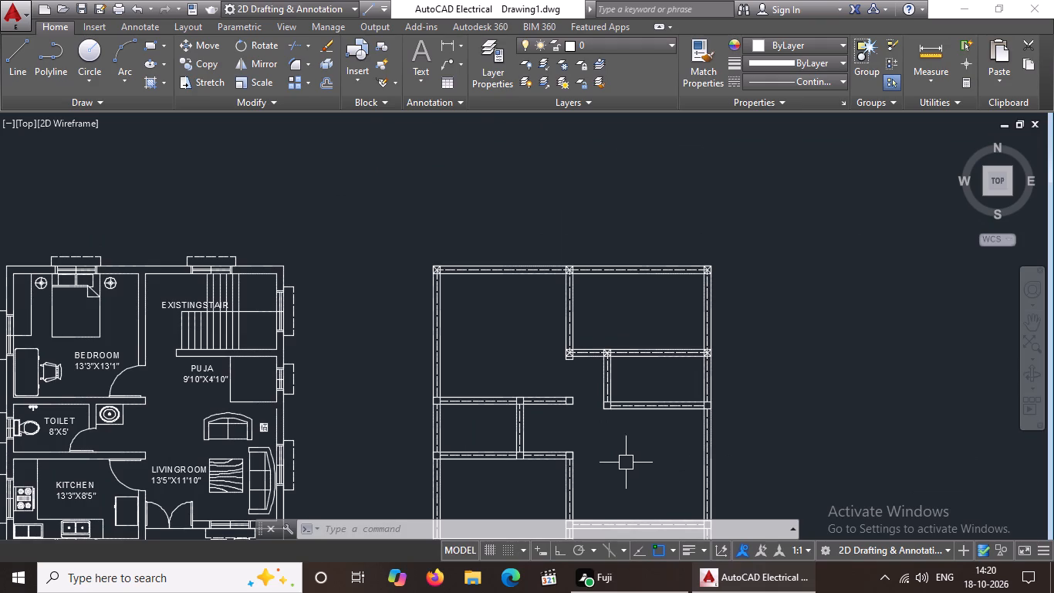
{"action": "middle_click_drag", "start_coordinate": [626, 465], "coordinate": [596, 319]}
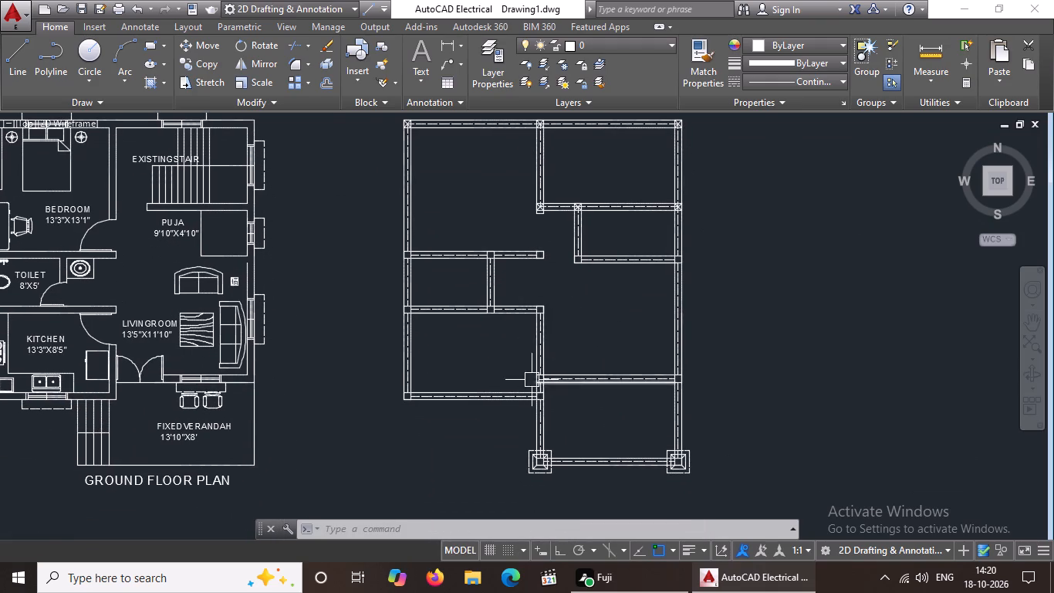
{"action": "scroll", "coordinate": [532, 379], "scroll_direction": "up", "scroll_amount": 3}
{"action": "scroll", "coordinate": [551, 391], "scroll_direction": "down", "scroll_amount": 2}
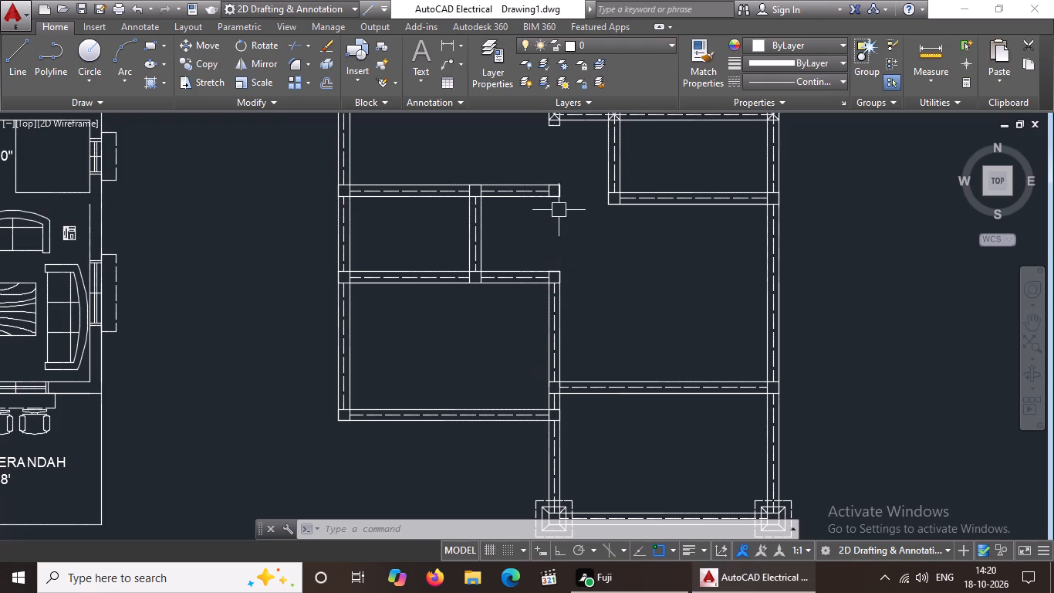
{"action": "middle_click_drag", "start_coordinate": [562, 208], "coordinate": [573, 259]}
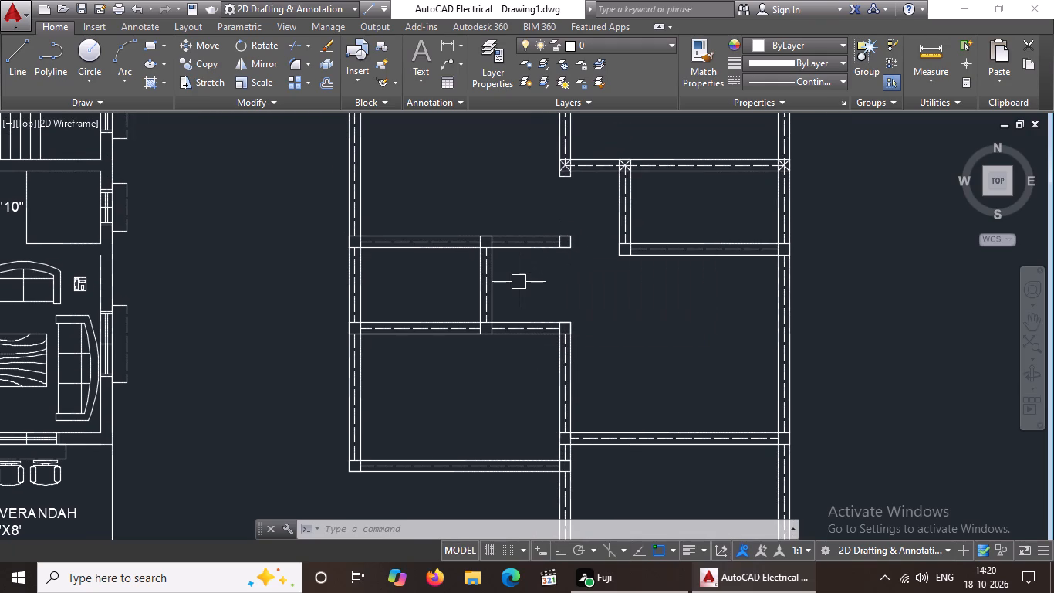
{"action": "scroll", "coordinate": [514, 290], "scroll_direction": "down", "scroll_amount": 2}
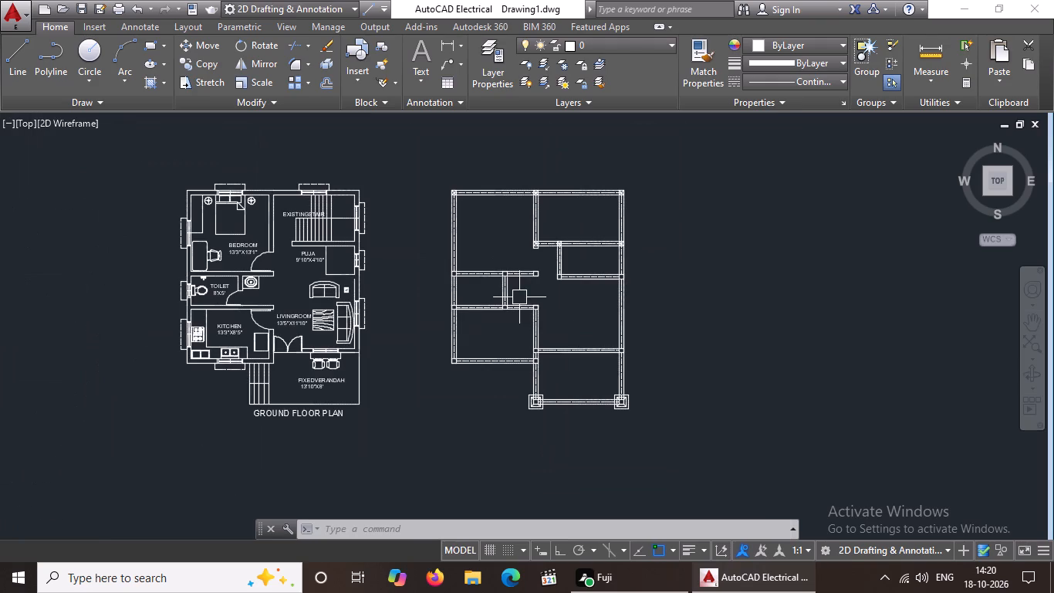
{"action": "middle_click_drag", "start_coordinate": [488, 232], "coordinate": [494, 376]}
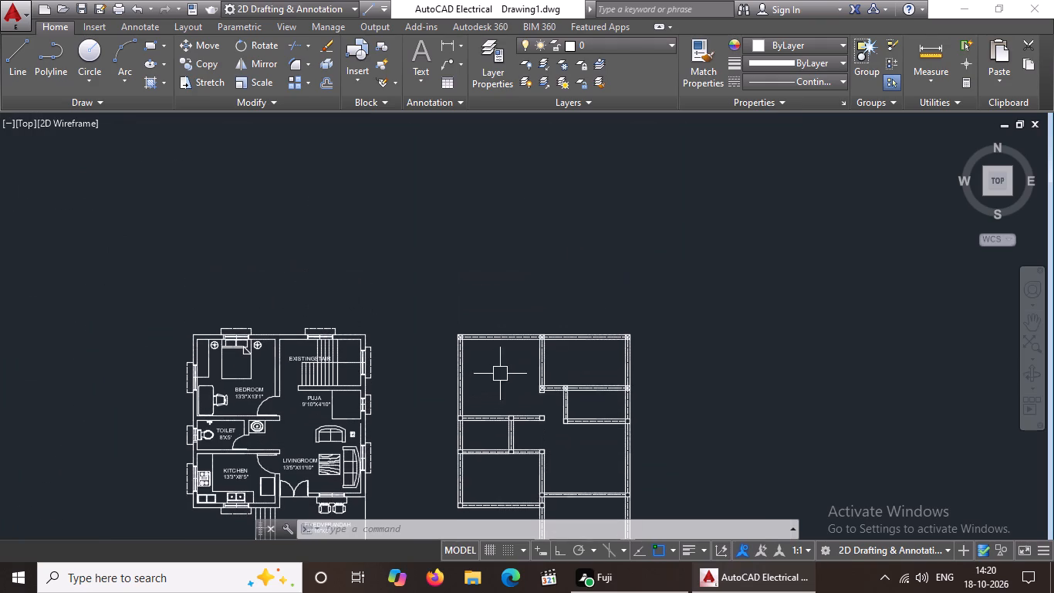
{"action": "scroll", "coordinate": [552, 421], "scroll_direction": "up", "scroll_amount": 5}
{"action": "scroll", "coordinate": [658, 438], "scroll_direction": "down", "scroll_amount": 3}
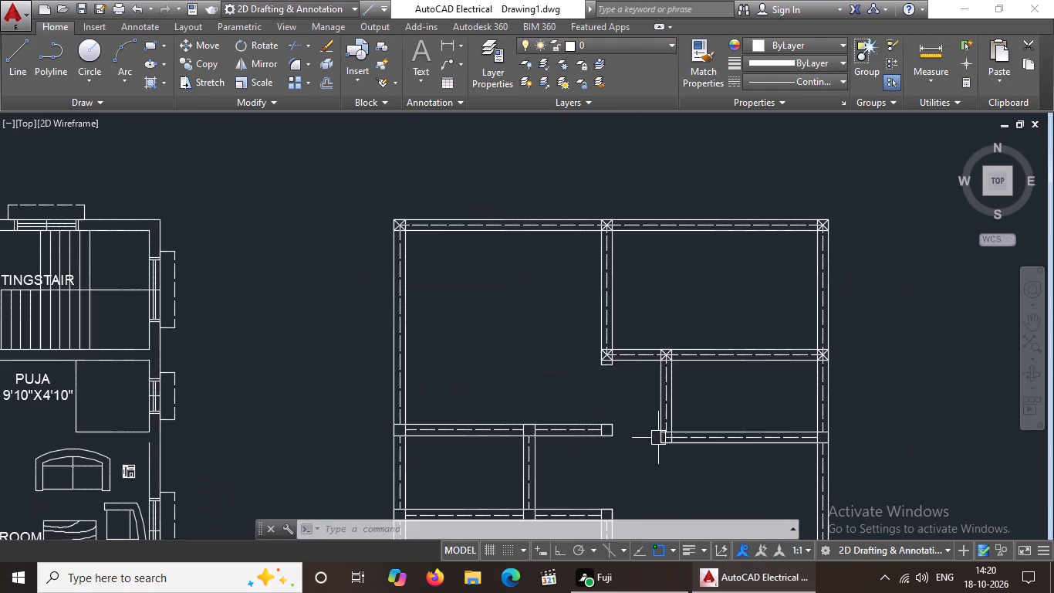
{"action": "scroll", "coordinate": [613, 349], "scroll_direction": "up", "scroll_amount": 5}
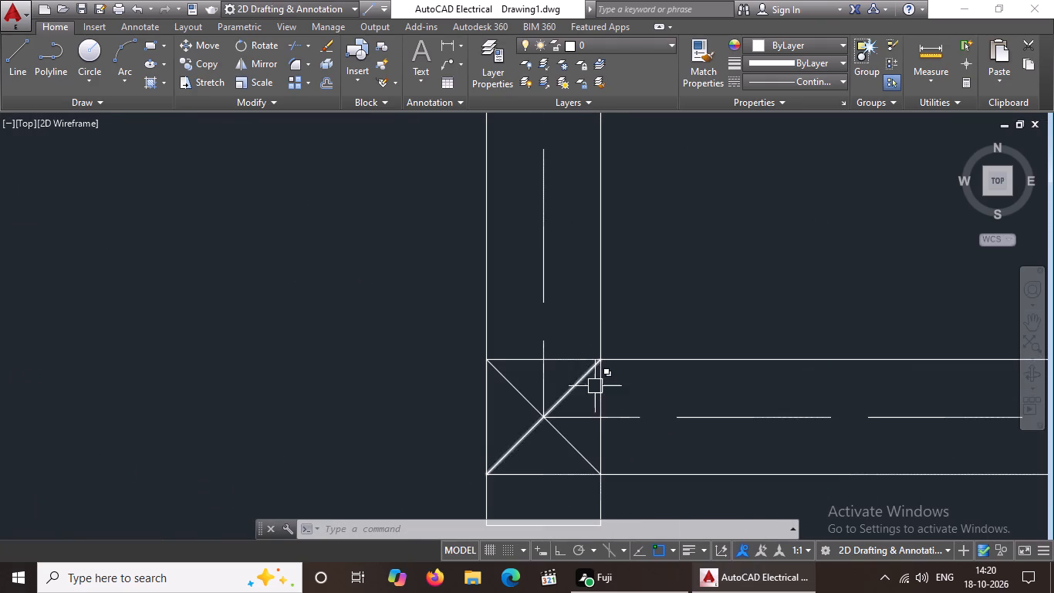
{"action": "scroll", "coordinate": [704, 449], "scroll_direction": "down", "scroll_amount": 3}
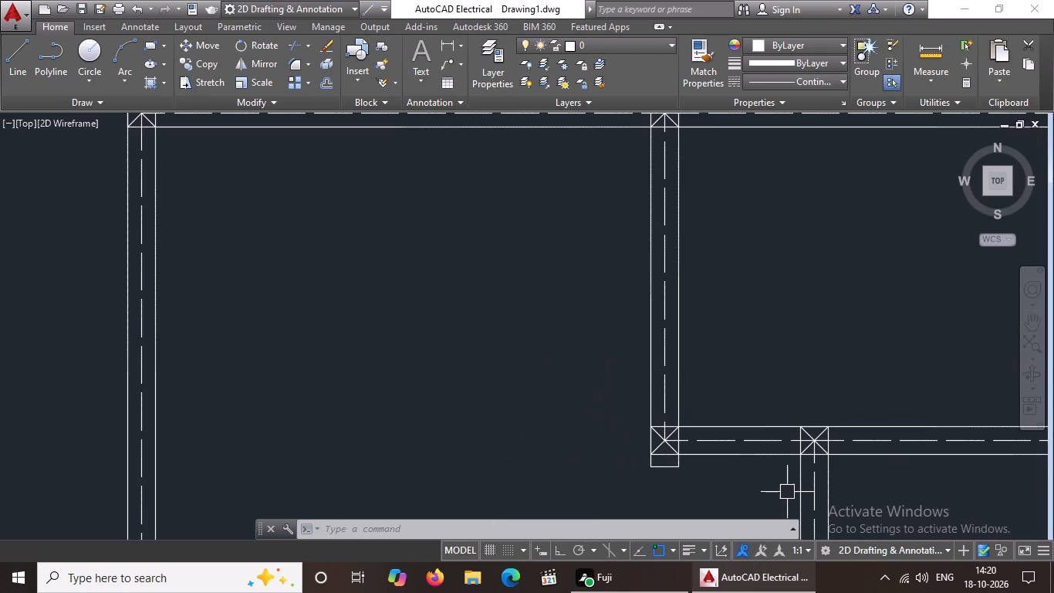
Trim and erase the three-sided stub projecting south of the column square at the interior L-shaped beam corner.
{"action": "key", "text": "Escape"}
{"action": "type", "text": "TR"}
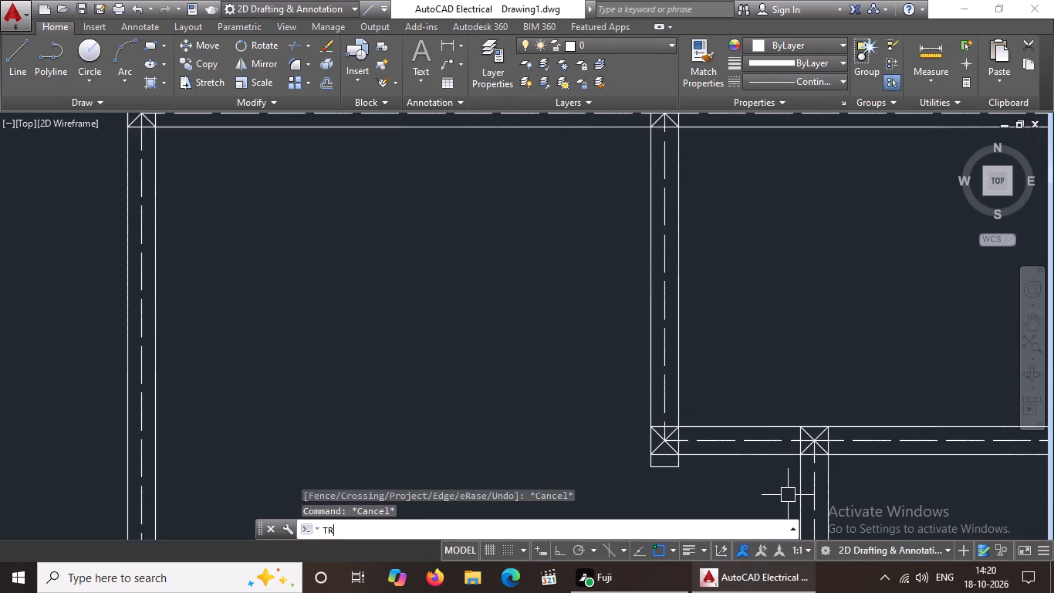
{"action": "key", "text": "space"}
{"action": "key", "text": "space"}
{"action": "scroll", "coordinate": [708, 473], "scroll_direction": "up", "scroll_amount": 3}
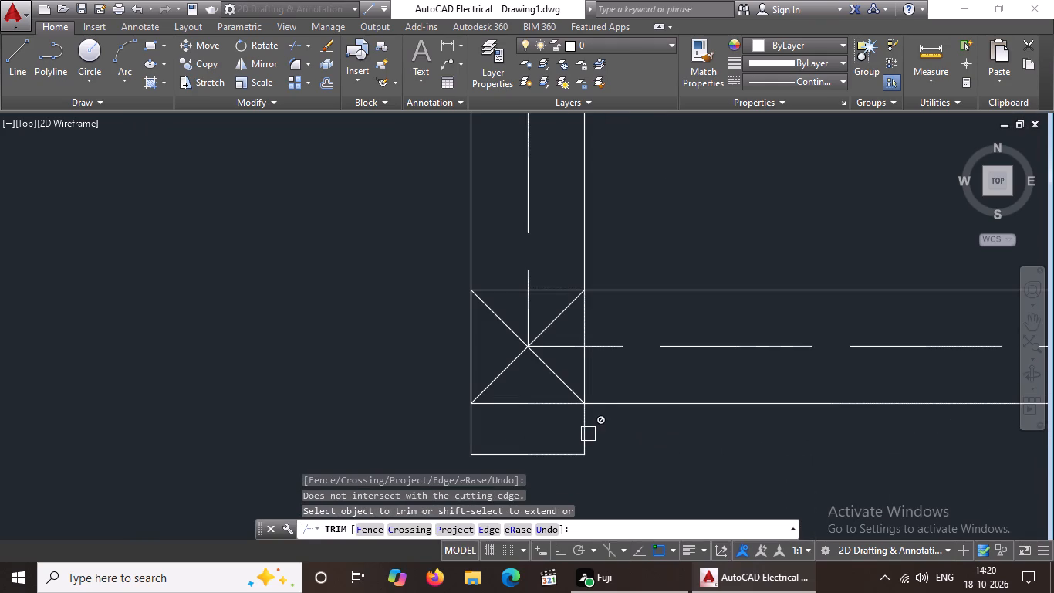
{"action": "left_click", "coordinate": [465, 427]}
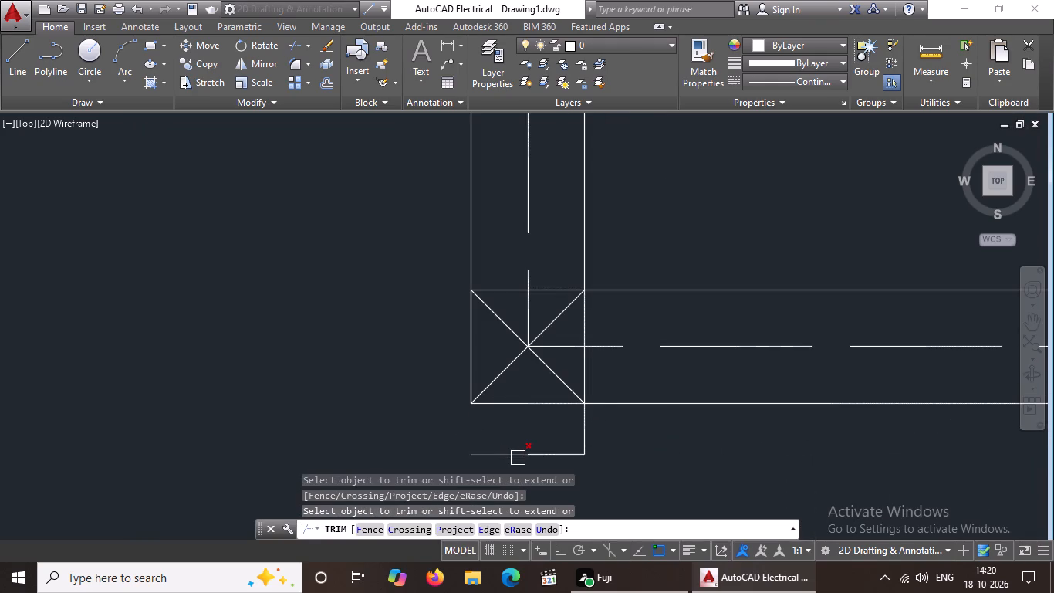
{"action": "left_click", "coordinate": [519, 458]}
{"action": "key", "text": "Escape"}
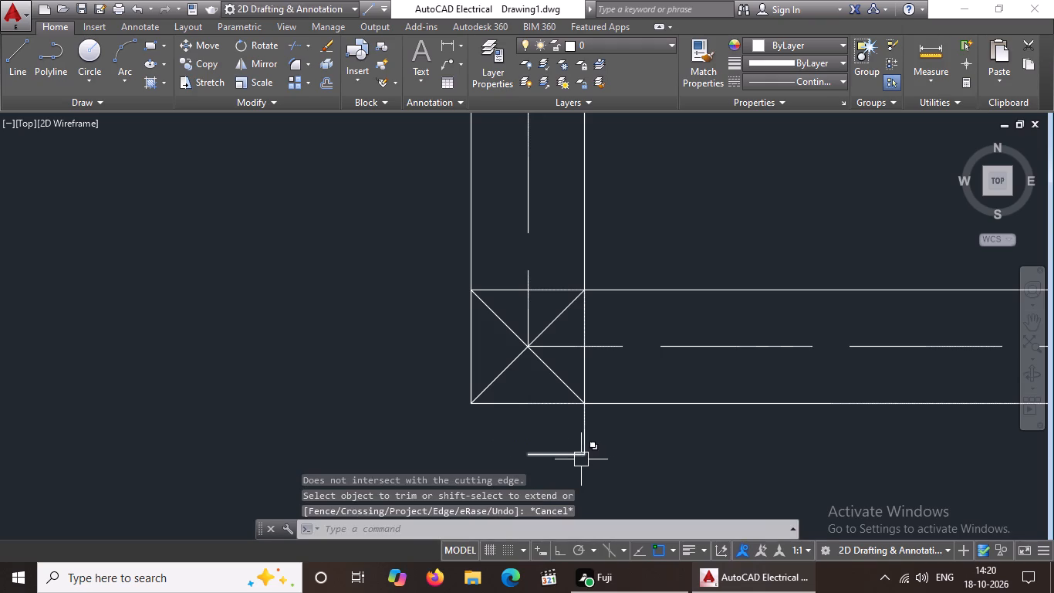
{"action": "left_click", "coordinate": [579, 456]}
{"action": "key", "text": "Delete"}
{"action": "left_click", "coordinate": [589, 444]}
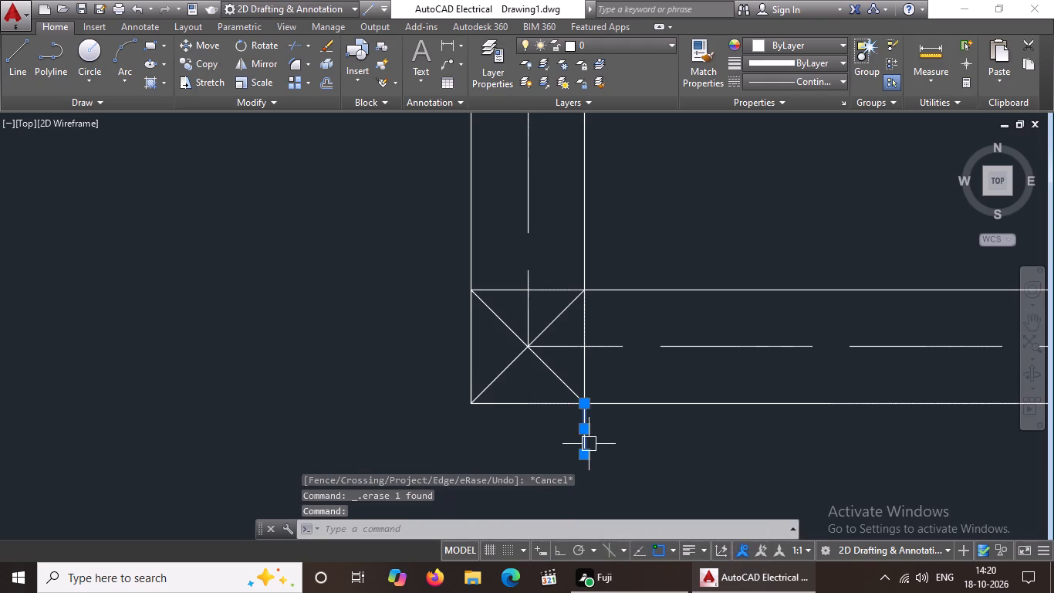
{"action": "key", "text": "Delete"}
{"action": "key", "text": "Escape"}
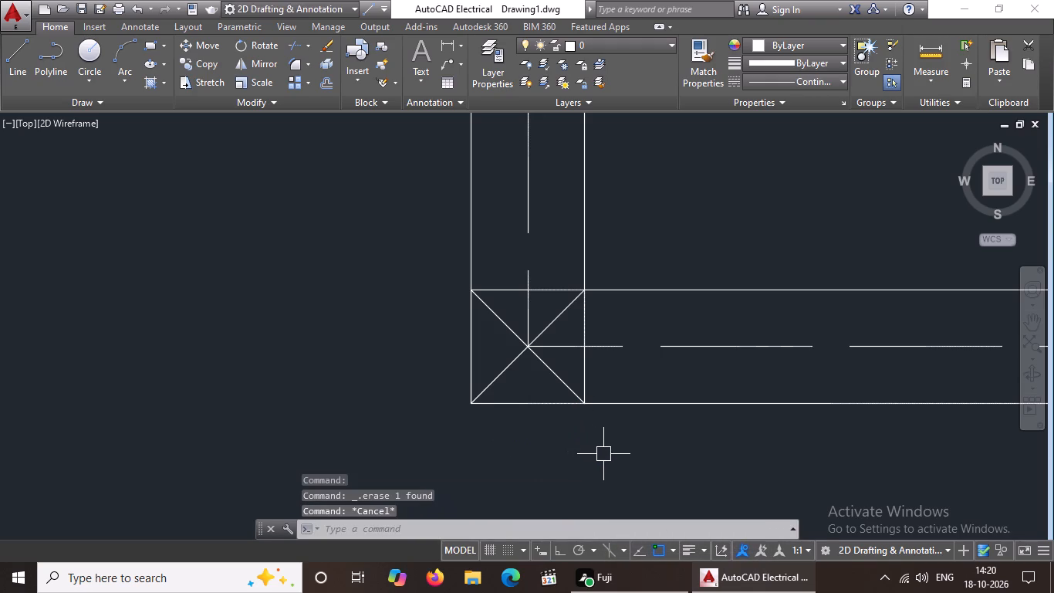
Erase both diagonals from the column square at that interior L-shaped corner.
{"action": "left_click", "coordinate": [502, 368]}
{"action": "key", "text": "Delete"}
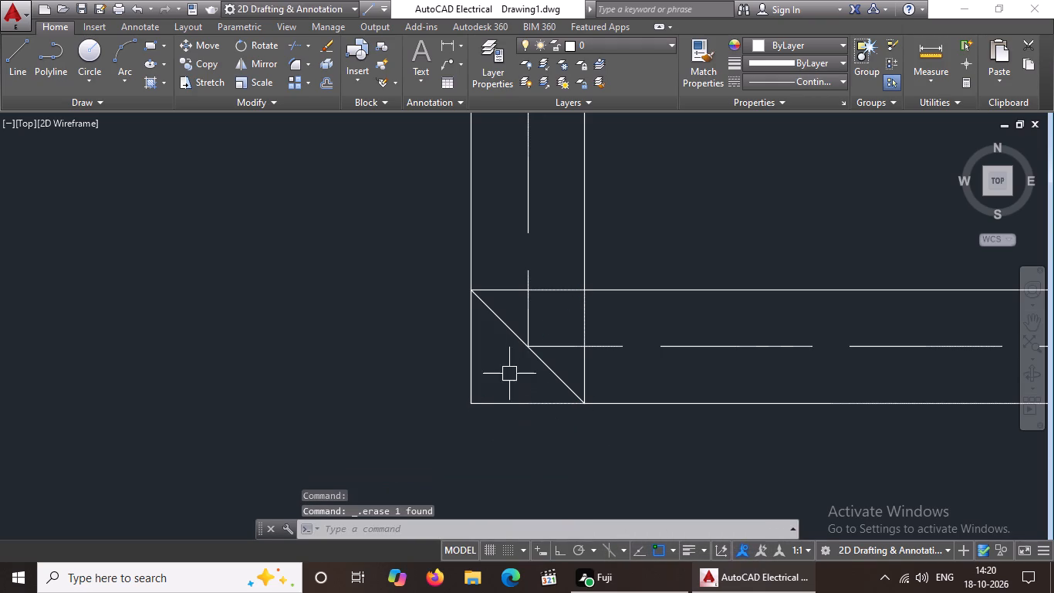
{"action": "left_click", "coordinate": [550, 369]}
{"action": "key", "text": "Delete"}
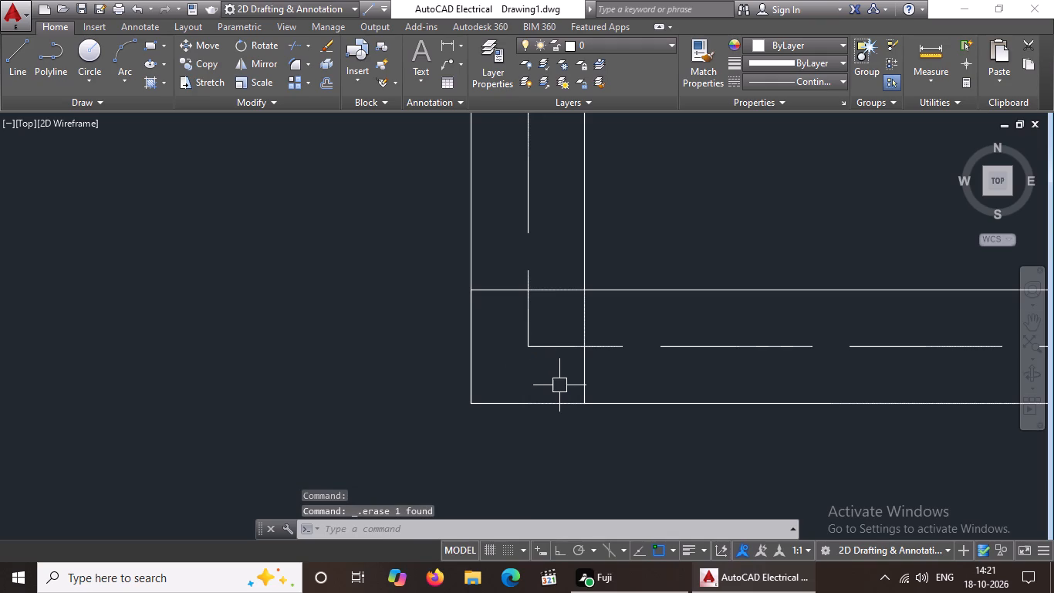
Trim the horizontal and vertical dashed centrelines inside the column square at that interior L-shaped corner.
{"action": "type", "text": "TR"}
{"action": "key", "text": "space"}
{"action": "key", "text": "space"}
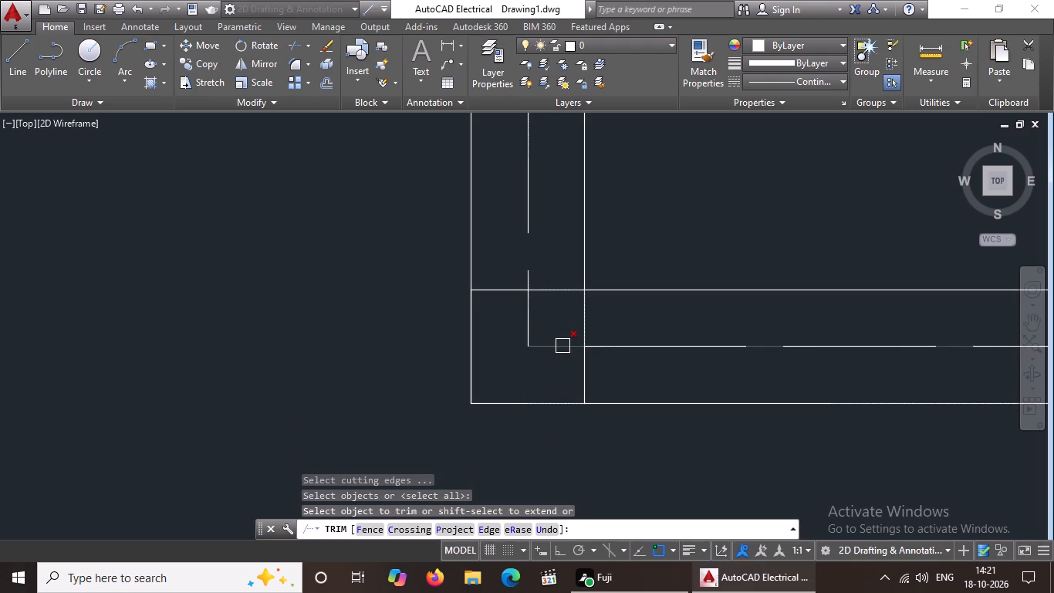
{"action": "left_click", "coordinate": [562, 346]}
{"action": "left_click", "coordinate": [530, 330]}
{"action": "scroll", "coordinate": [559, 341], "scroll_direction": "down", "scroll_amount": 3}
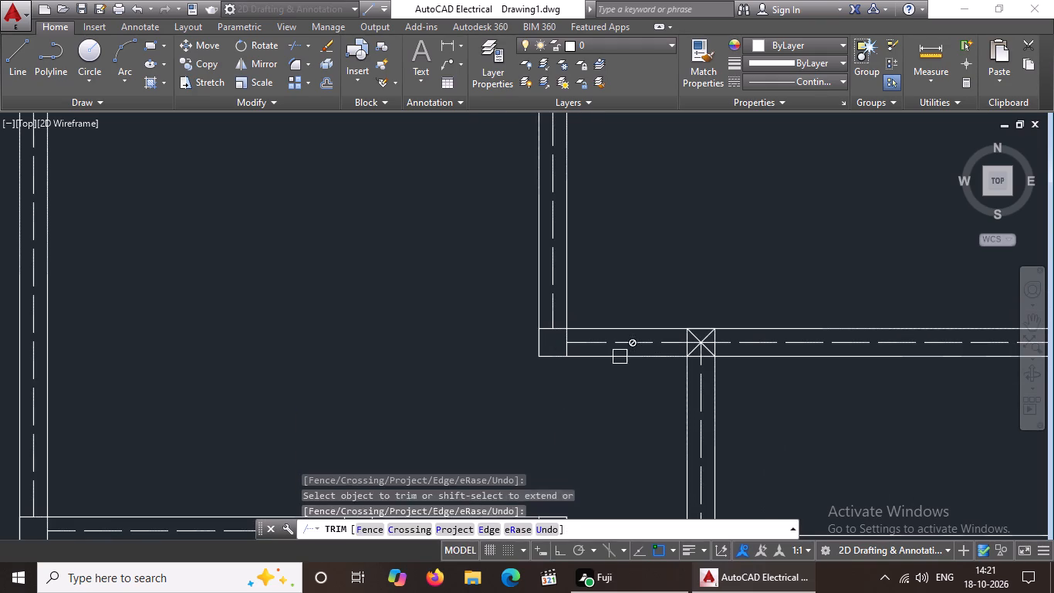
{"action": "key", "text": "Escape"}
Erase both diagonals from the column square at the T-junction just east of that corner on the same horizontal beam.
{"action": "scroll", "coordinate": [641, 459], "scroll_direction": "down", "scroll_amount": 2}
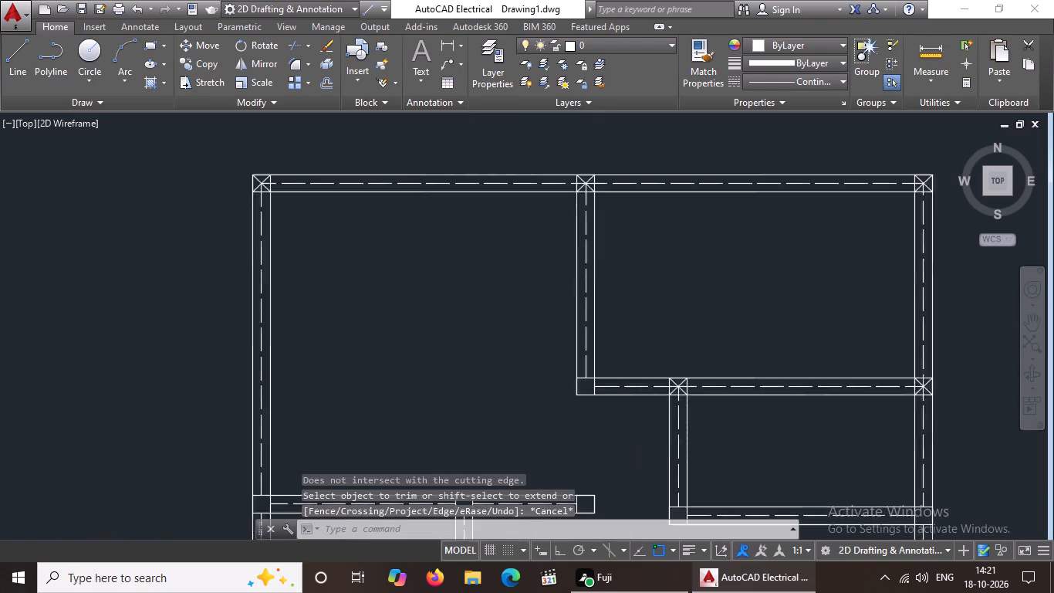
{"action": "scroll", "coordinate": [684, 439], "scroll_direction": "down", "scroll_amount": 1}
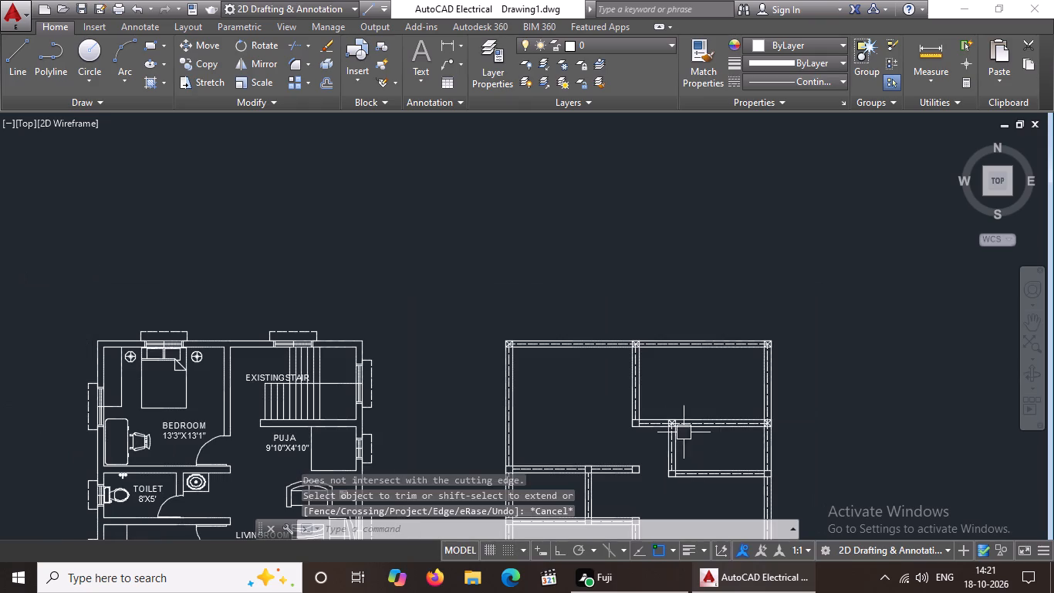
{"action": "scroll", "coordinate": [699, 464], "scroll_direction": "up", "scroll_amount": 3}
{"action": "scroll", "coordinate": [600, 310], "scroll_direction": "up", "scroll_amount": 3}
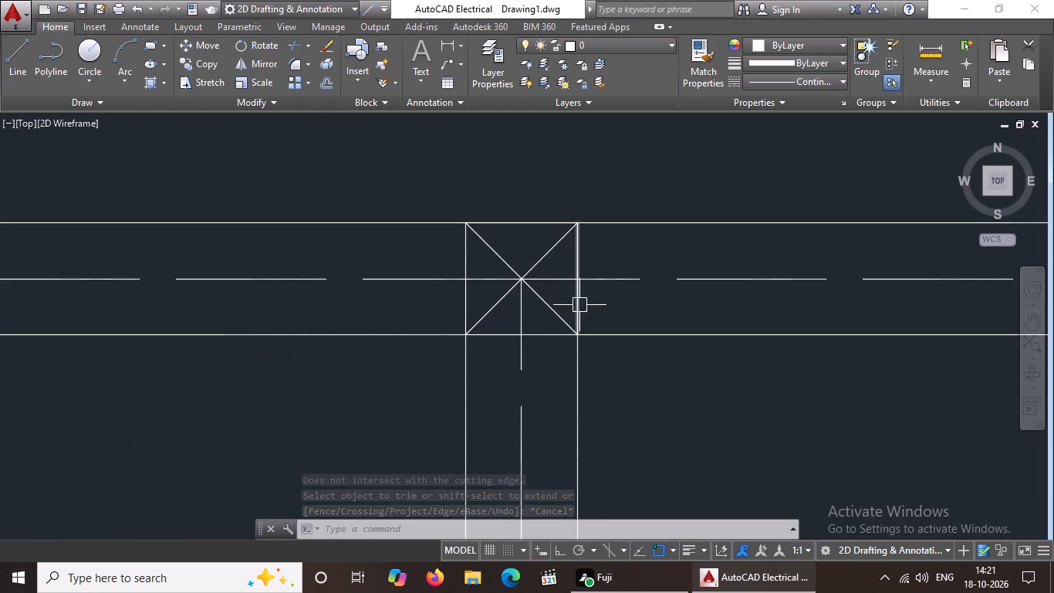
{"action": "left_click", "coordinate": [542, 295]}
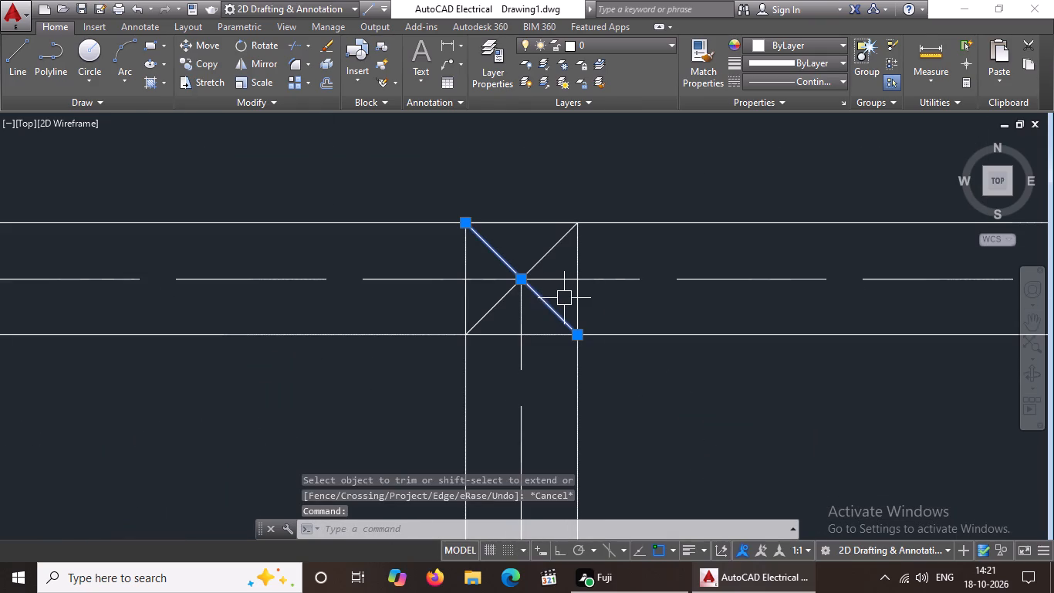
{"action": "key", "text": "Delete"}
{"action": "left_click", "coordinate": [488, 303]}
{"action": "key", "text": "Delete"}
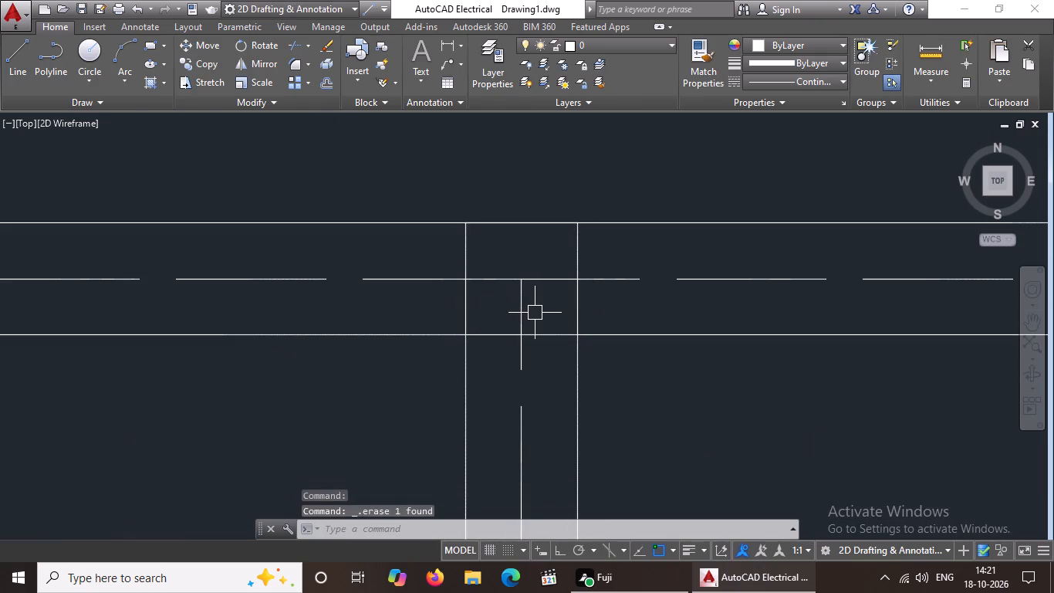
{"action": "key", "text": "Escape"}
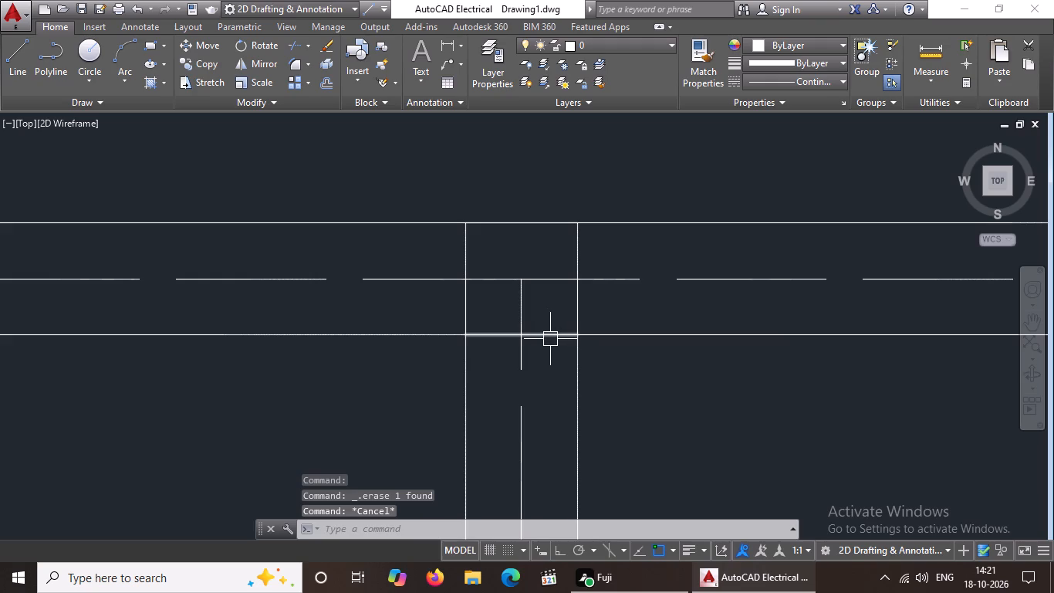
Trim the vertical and horizontal dashed centrelines inside the column square at that T-junction.
{"action": "key", "text": "t"}
{"action": "key", "text": "r"}
{"action": "key", "text": "space"}
{"action": "key", "text": "space"}
{"action": "left_click", "coordinate": [521, 308]}
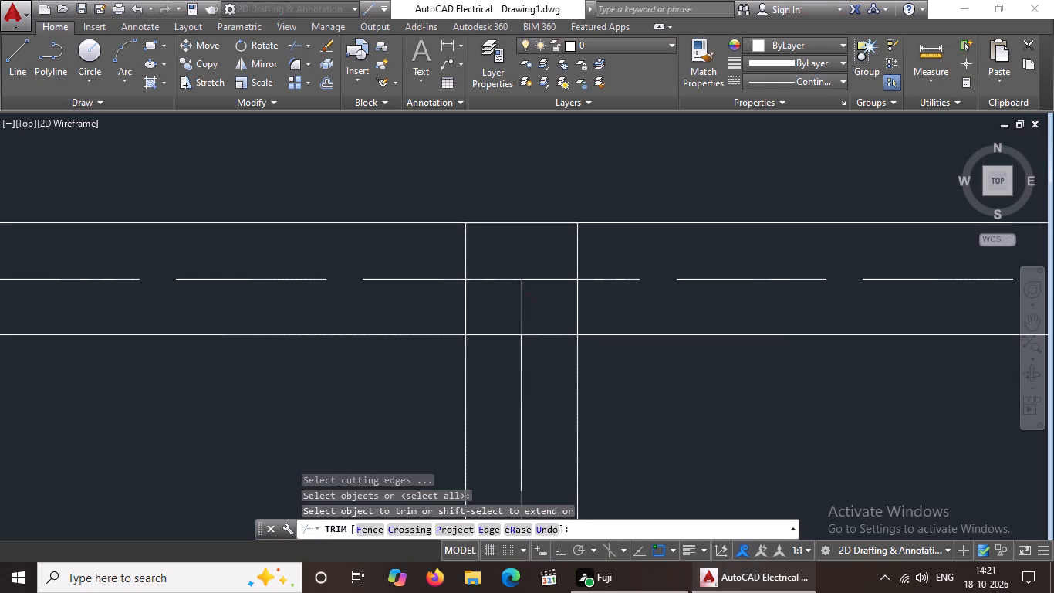
{"action": "left_click_drag", "start_coordinate": [550, 280], "coordinate": [539, 284]}
{"action": "left_click", "coordinate": [492, 280]}
Trim the horizontal and vertical dashed centrelines inside the column square at the same beam's eastern end on the outer wall line.
{"action": "scroll", "coordinate": [552, 292], "scroll_direction": "down", "scroll_amount": 4}
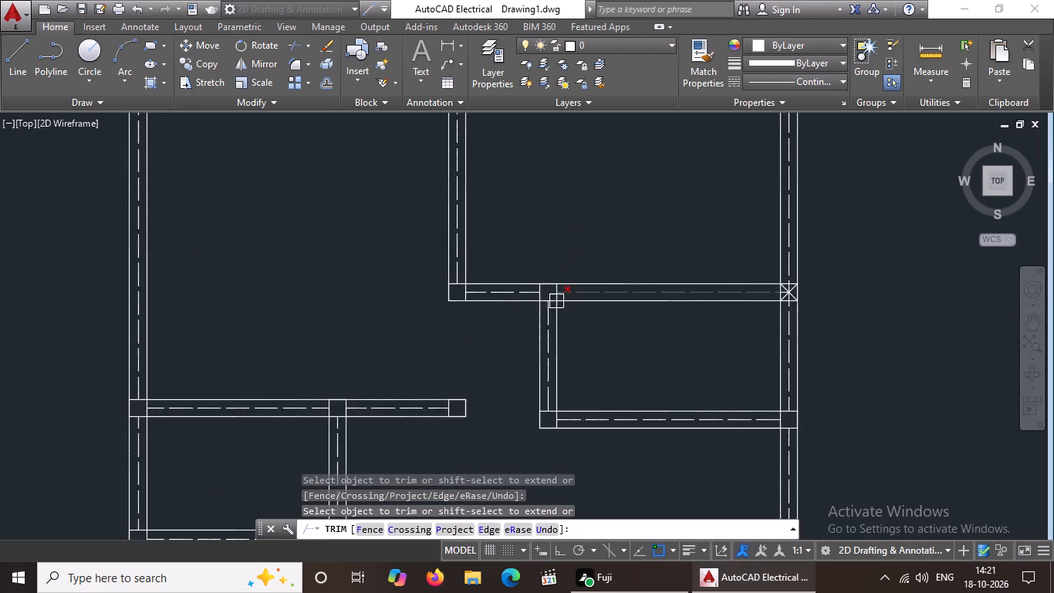
{"action": "scroll", "coordinate": [802, 285], "scroll_direction": "up", "scroll_amount": 4}
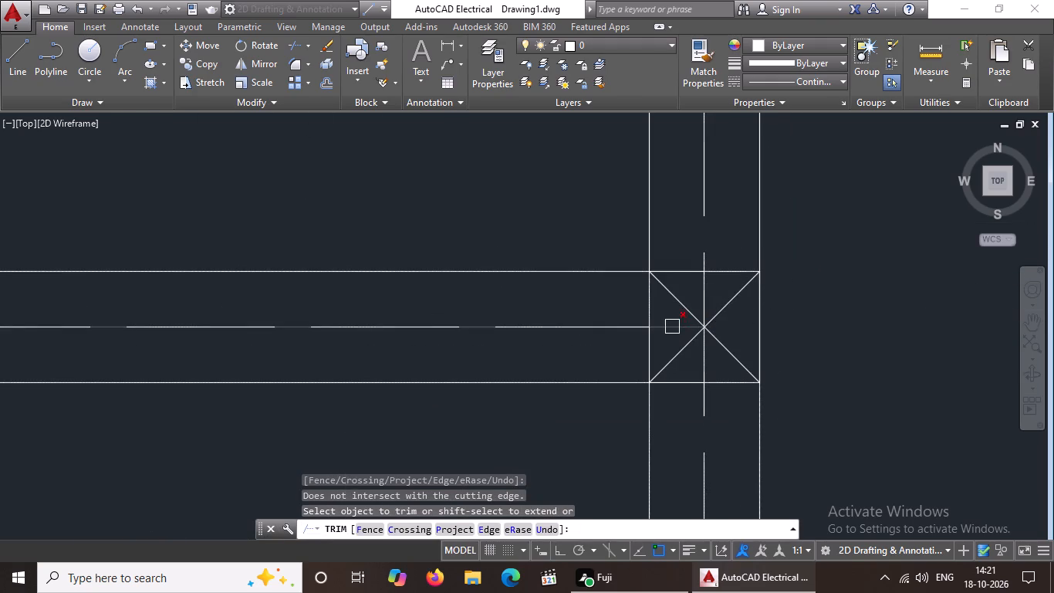
{"action": "left_click", "coordinate": [672, 327]}
{"action": "left_click_drag", "start_coordinate": [704, 362], "coordinate": [702, 350]}
{"action": "left_click", "coordinate": [698, 303]}
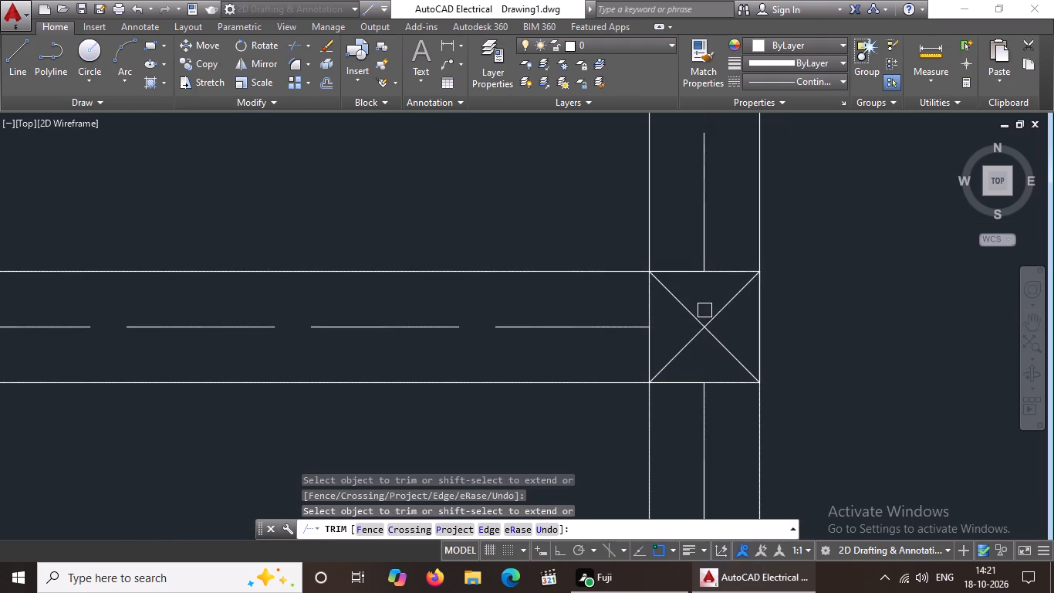
{"action": "key", "text": "Escape"}
Erase both diagonals from the column square at that beam's eastern end on the outer wall line.
{"action": "scroll", "coordinate": [714, 317], "scroll_direction": "down", "scroll_amount": 5}
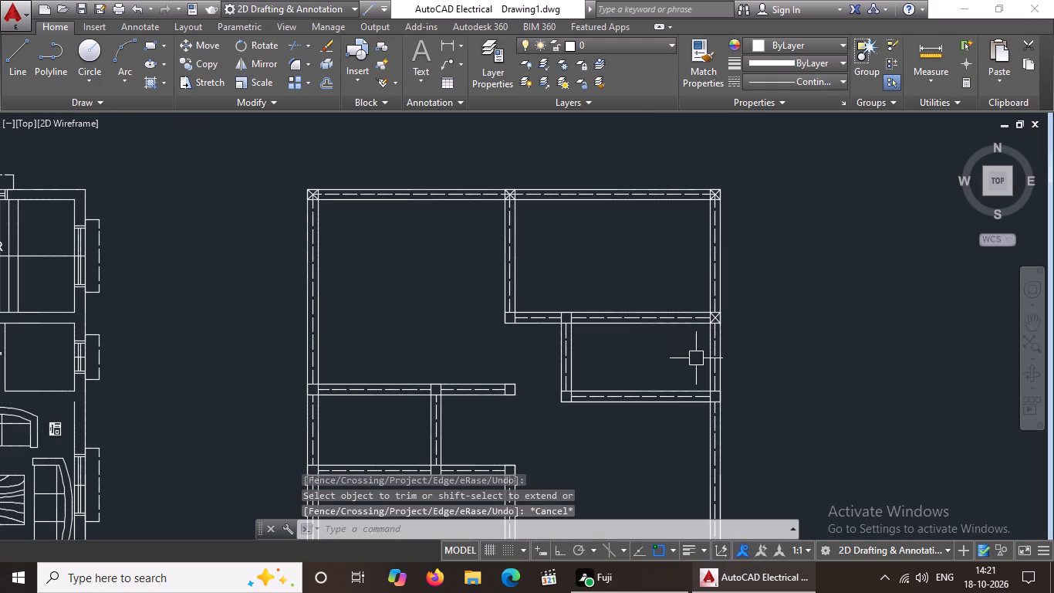
{"action": "scroll", "coordinate": [712, 348], "scroll_direction": "up", "scroll_amount": 4}
{"action": "scroll", "coordinate": [706, 268], "scroll_direction": "down", "scroll_amount": 2}
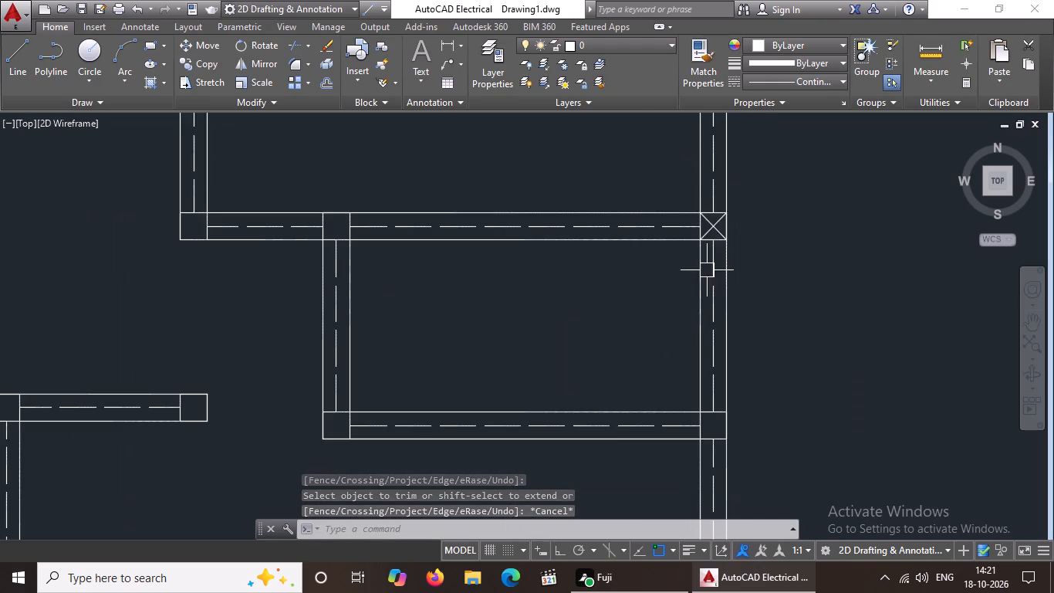
{"action": "scroll", "coordinate": [706, 233], "scroll_direction": "up", "scroll_amount": 1}
{"action": "middle_click_drag", "start_coordinate": [708, 234], "coordinate": [717, 334]}
{"action": "scroll", "coordinate": [725, 323], "scroll_direction": "up", "scroll_amount": 2}
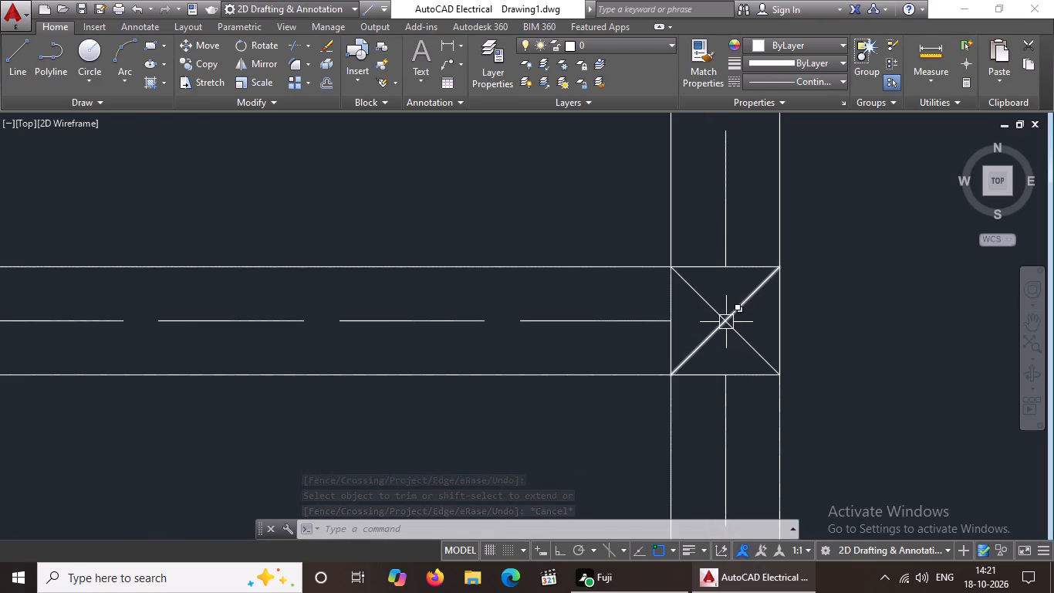
{"action": "left_click", "coordinate": [727, 322]}
{"action": "key", "text": "Delete"}
{"action": "left_click", "coordinate": [738, 341]}
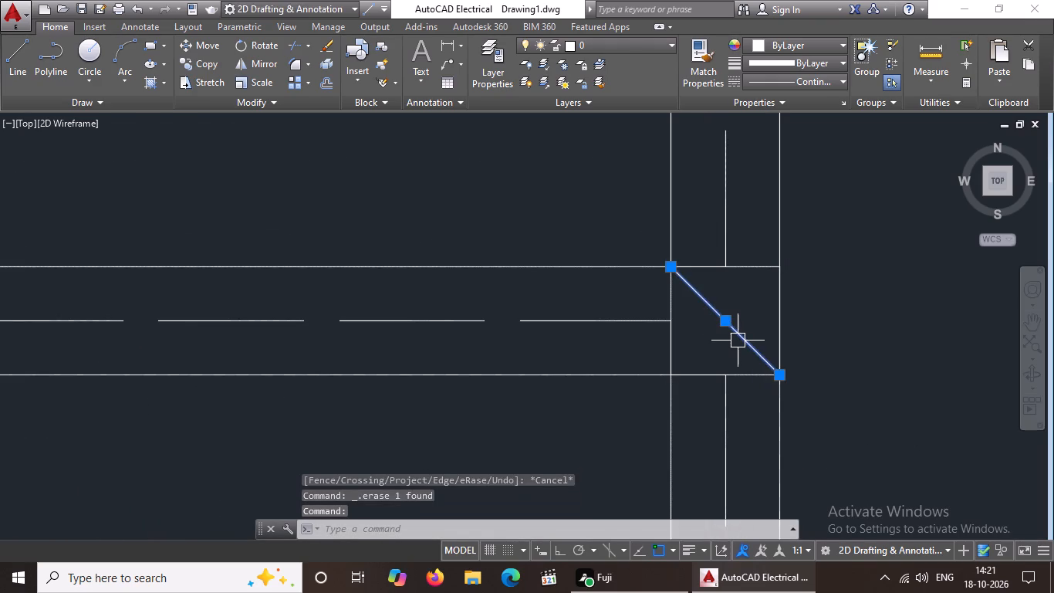
{"action": "key", "text": "Delete"}
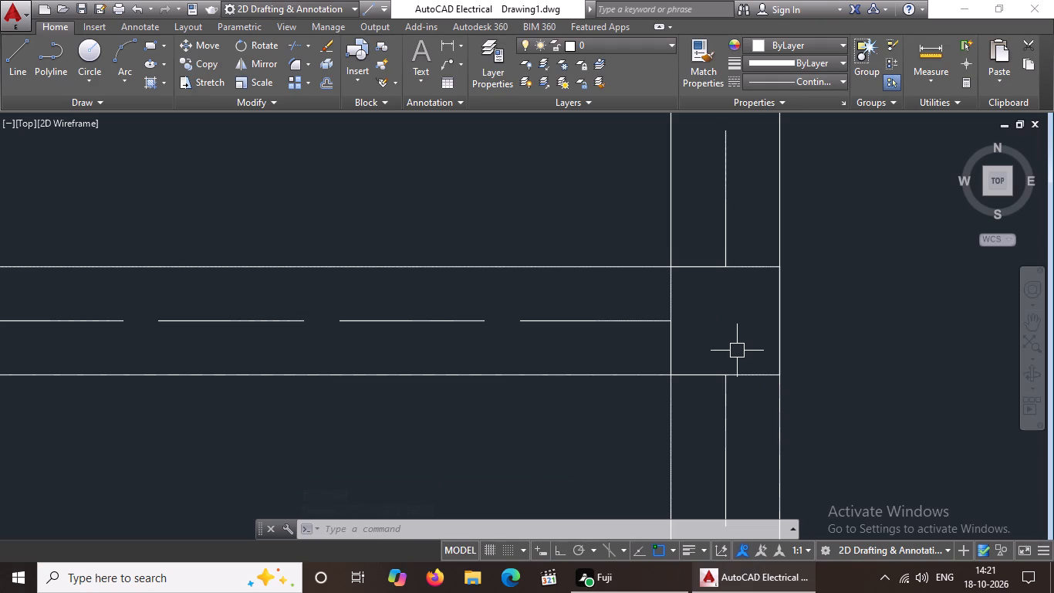
Erase both diagonals from the column square at the layout's north-west corner.
{"action": "scroll", "coordinate": [737, 351], "scroll_direction": "down", "scroll_amount": 6}
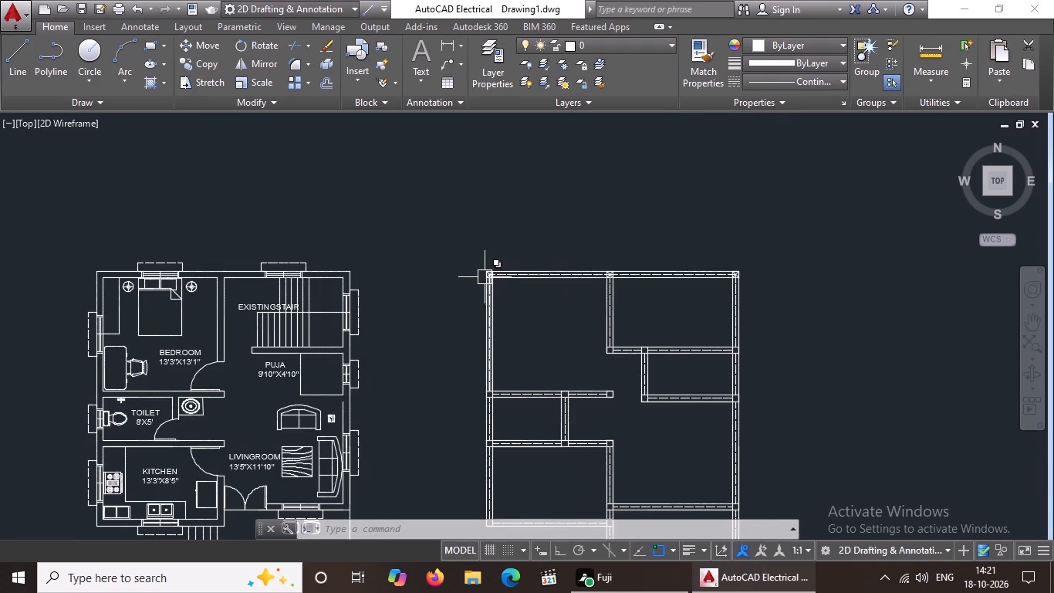
{"action": "scroll", "coordinate": [482, 277], "scroll_direction": "up", "scroll_amount": 5}
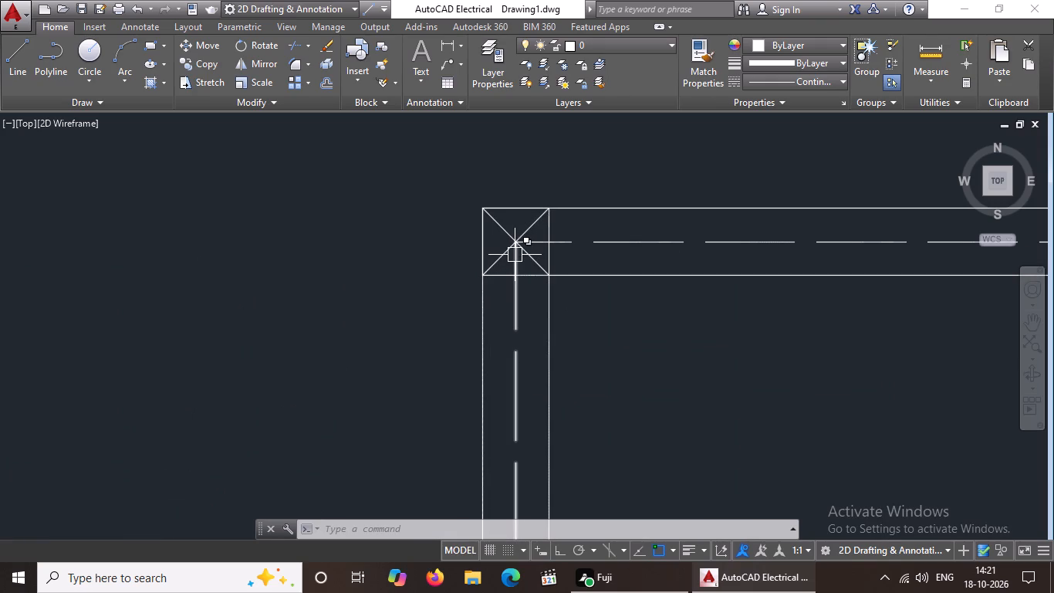
{"action": "left_click", "coordinate": [535, 261]}
{"action": "key", "text": "Delete"}
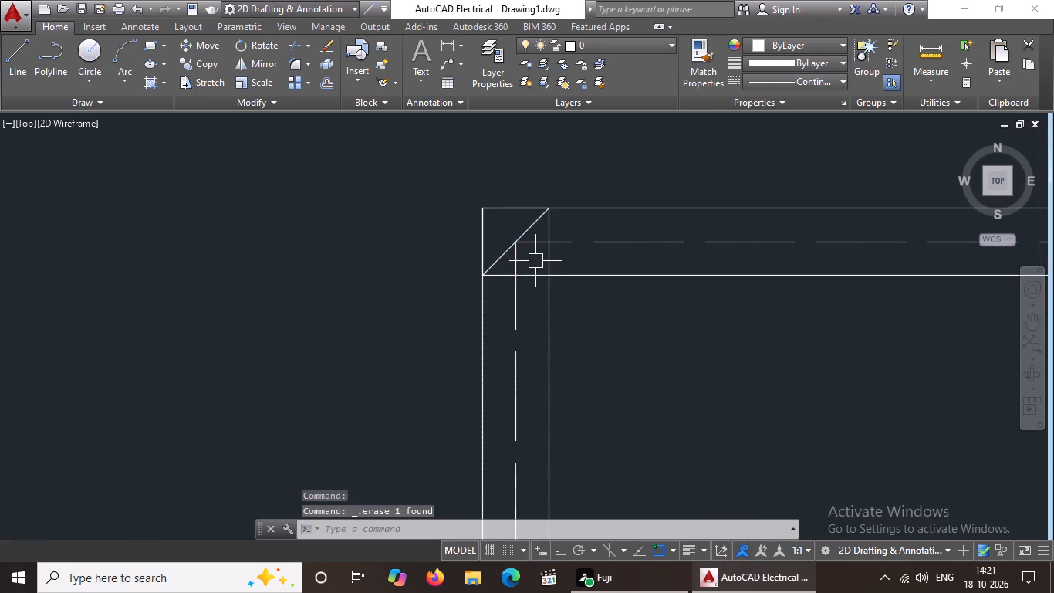
{"action": "left_click", "coordinate": [498, 255]}
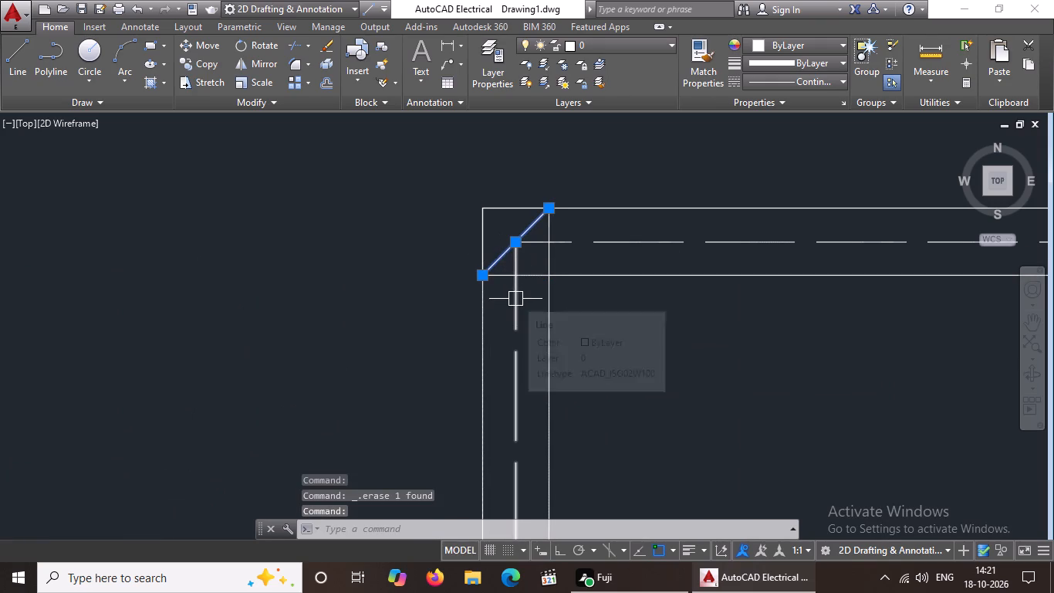
{"action": "key", "text": "Delete"}
{"action": "key", "text": "Escape"}
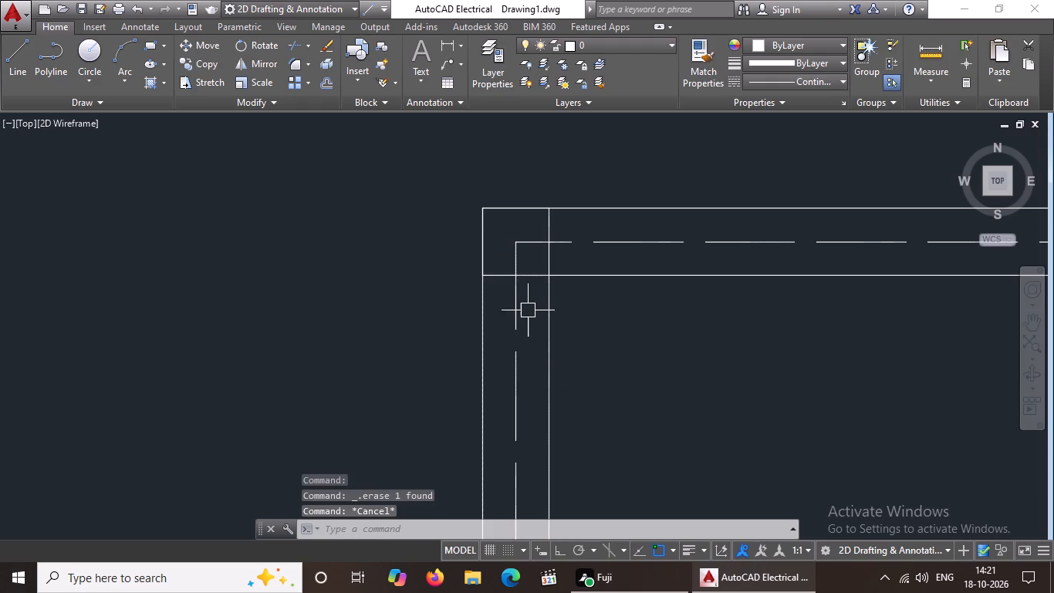
Trim the vertical and horizontal dashed centrelines inside the north-west corner column square.
{"action": "key", "text": "t"}
{"action": "key", "text": "r"}
{"action": "key", "text": "space"}
{"action": "key", "text": "space"}
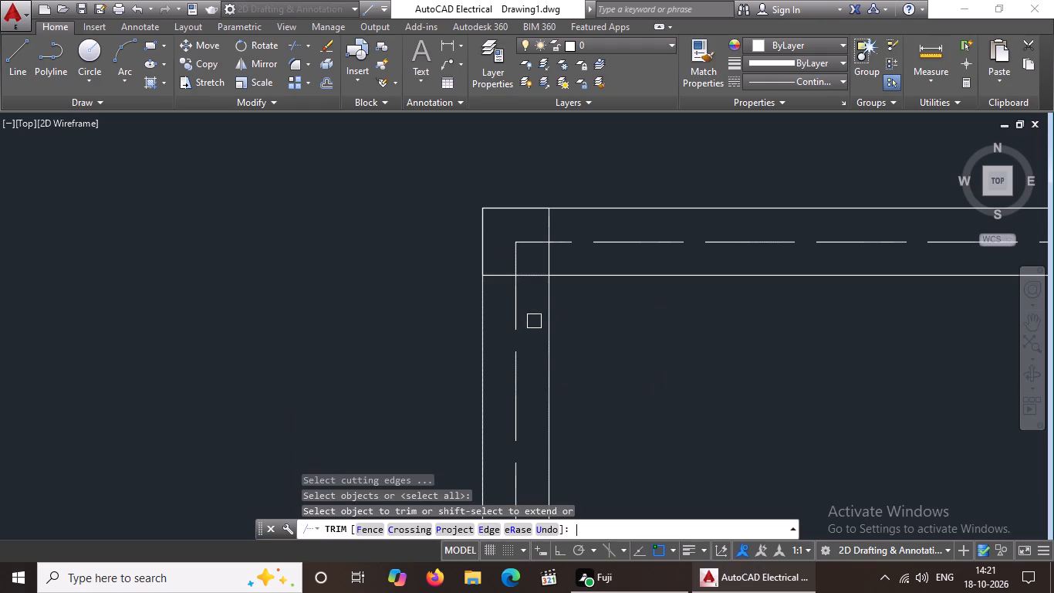
{"action": "left_click", "coordinate": [520, 263]}
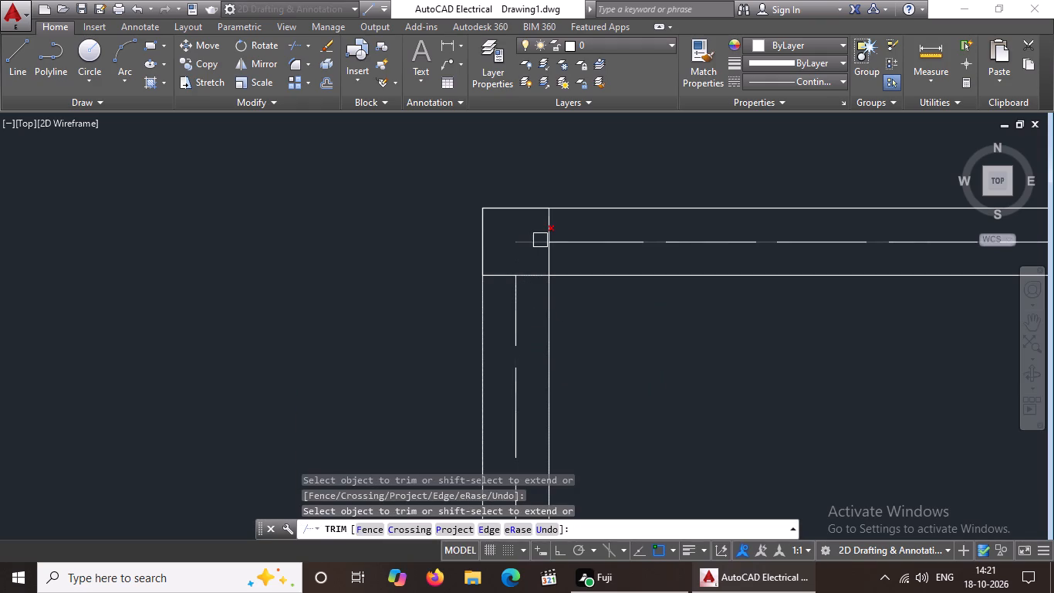
{"action": "left_click", "coordinate": [538, 243]}
Trim the vertical and horizontal dashed centrelines inside the column square midway along the layout's north beam.
{"action": "scroll", "coordinate": [652, 275], "scroll_direction": "down", "scroll_amount": 2}
{"action": "middle_click_drag", "start_coordinate": [784, 330], "coordinate": [765, 333]}
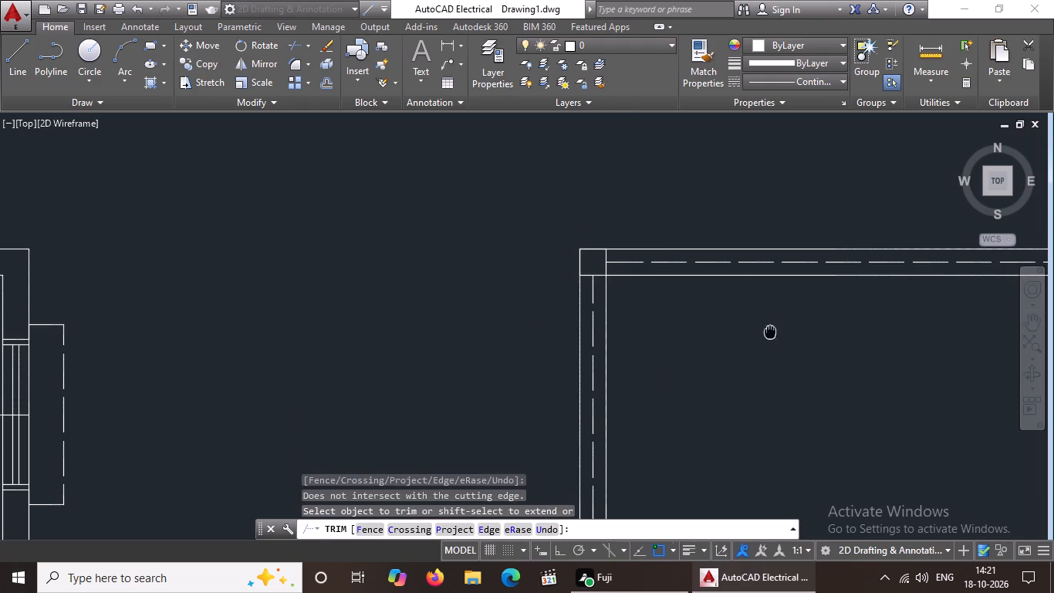
{"action": "middle_click_drag", "start_coordinate": [765, 333], "coordinate": [512, 347]}
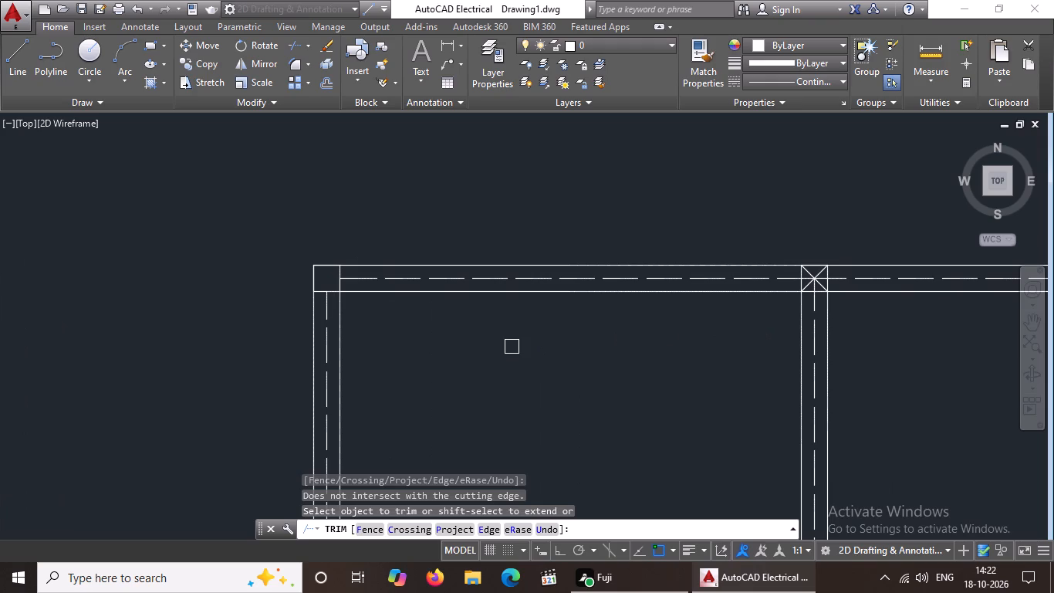
{"action": "scroll", "coordinate": [833, 300], "scroll_direction": "up", "scroll_amount": 3}
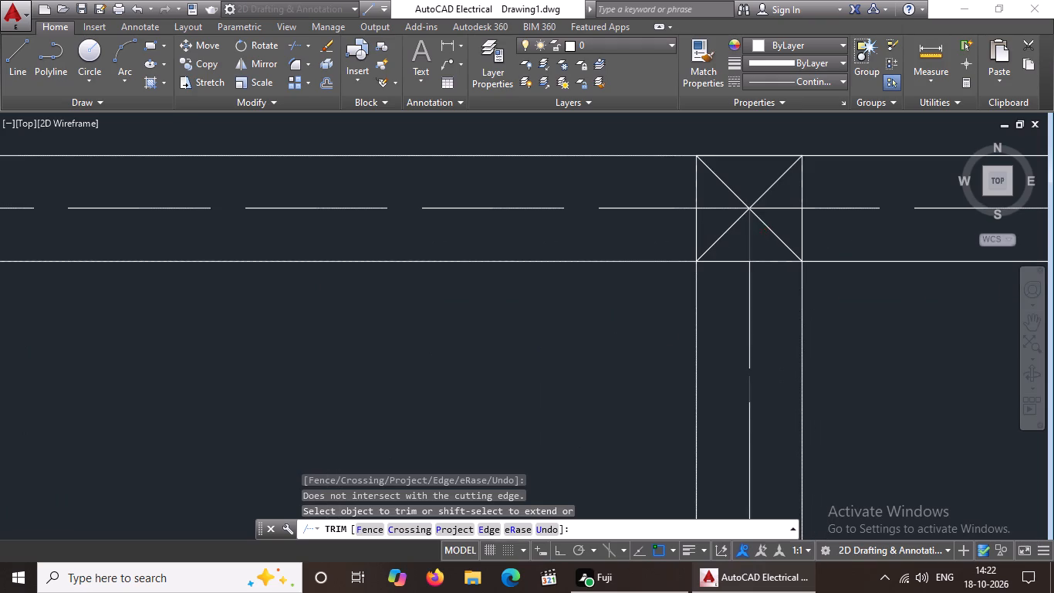
{"action": "left_click", "coordinate": [755, 242]}
{"action": "left_click", "coordinate": [770, 210]}
{"action": "left_click", "coordinate": [723, 213]}
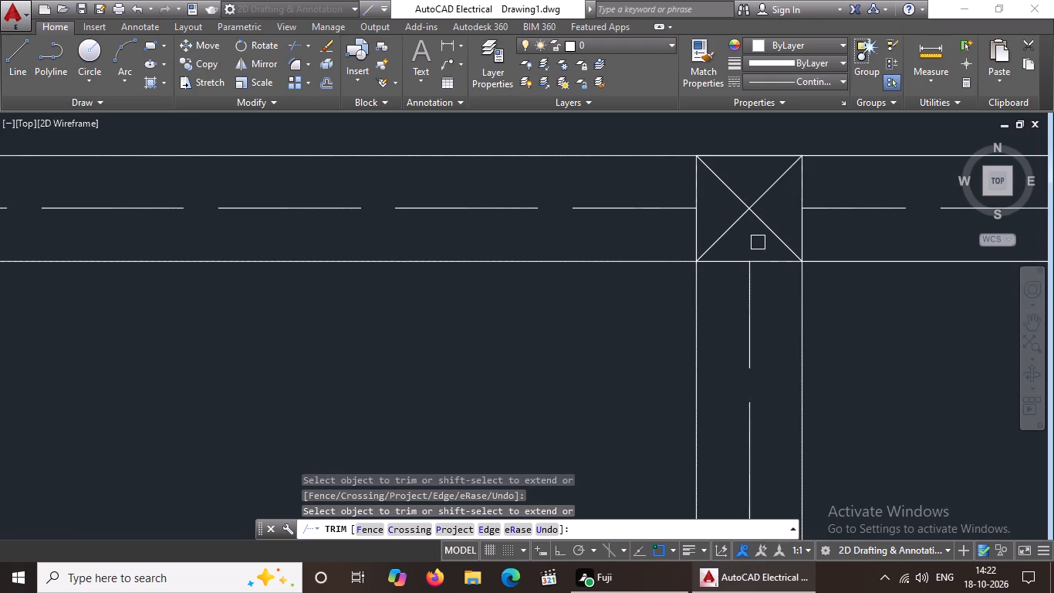
{"action": "key", "text": "Escape"}
Erase both diagonals from the column square midway along the north beam.
{"action": "left_click", "coordinate": [770, 232]}
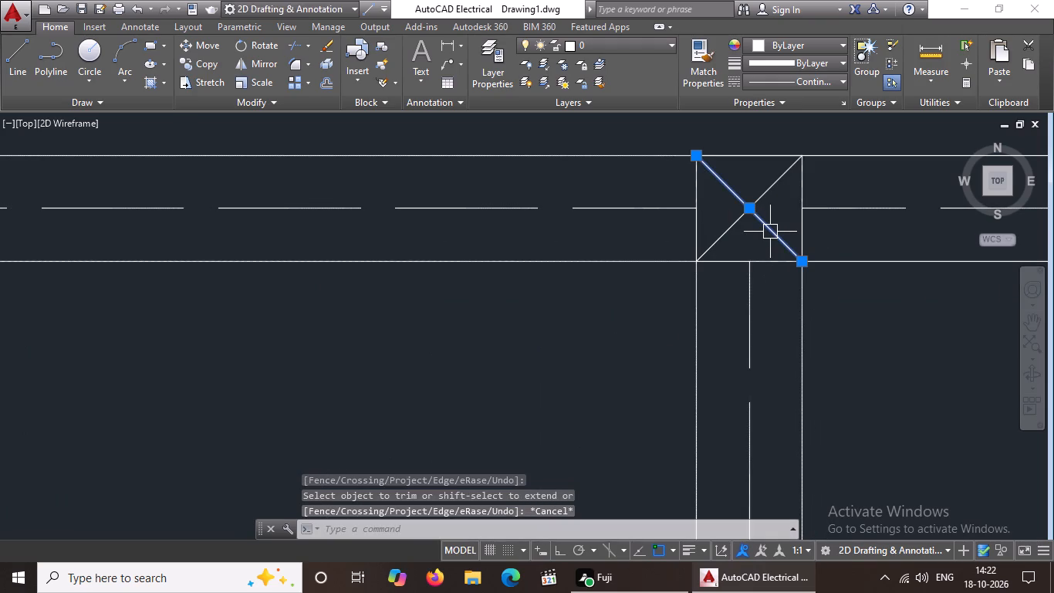
{"action": "key", "text": "Delete"}
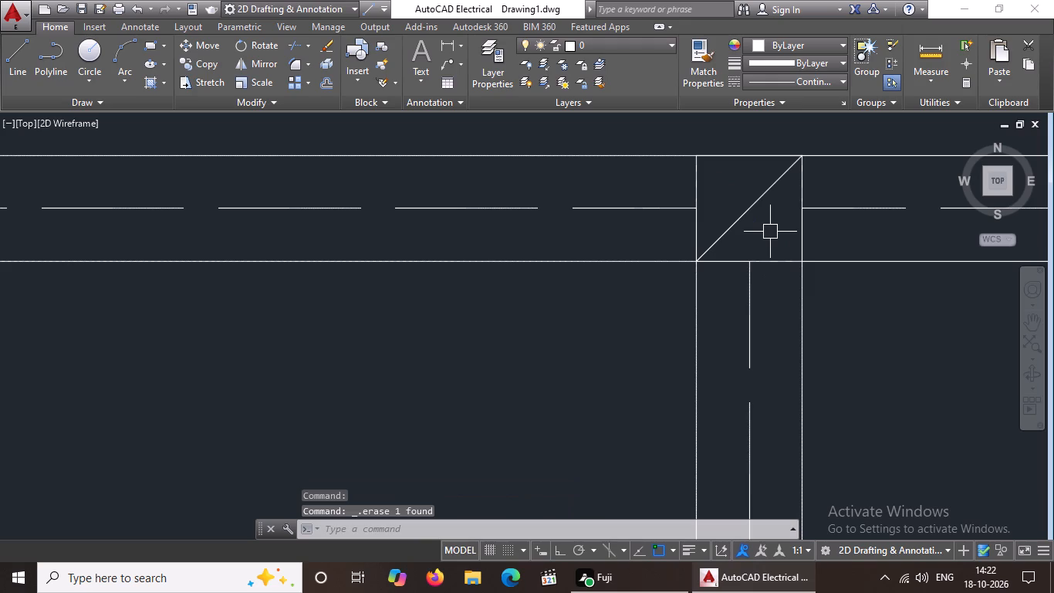
{"action": "left_click", "coordinate": [758, 202]}
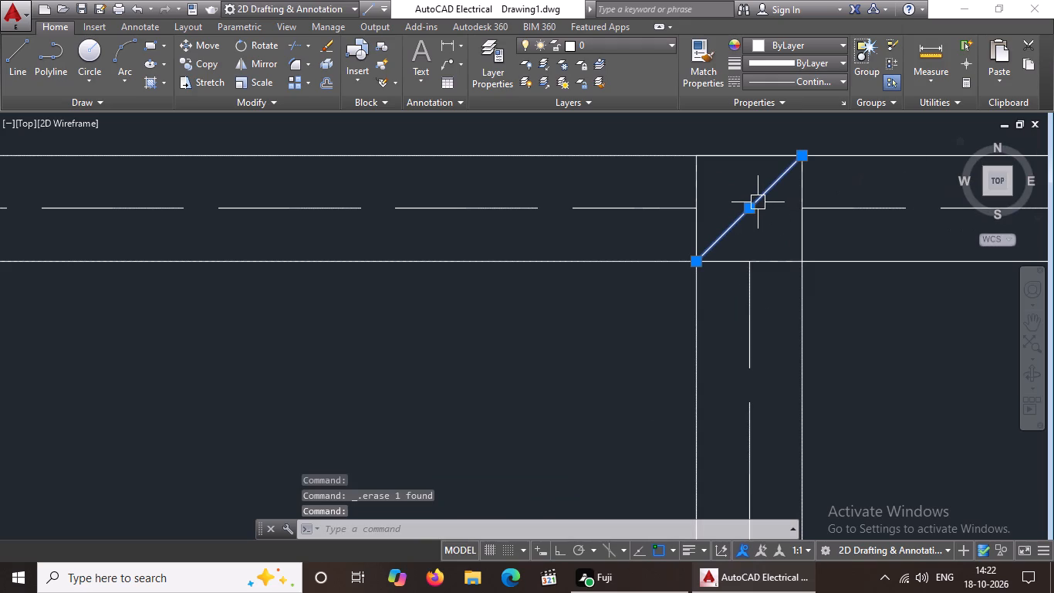
{"action": "key", "text": "Delete"}
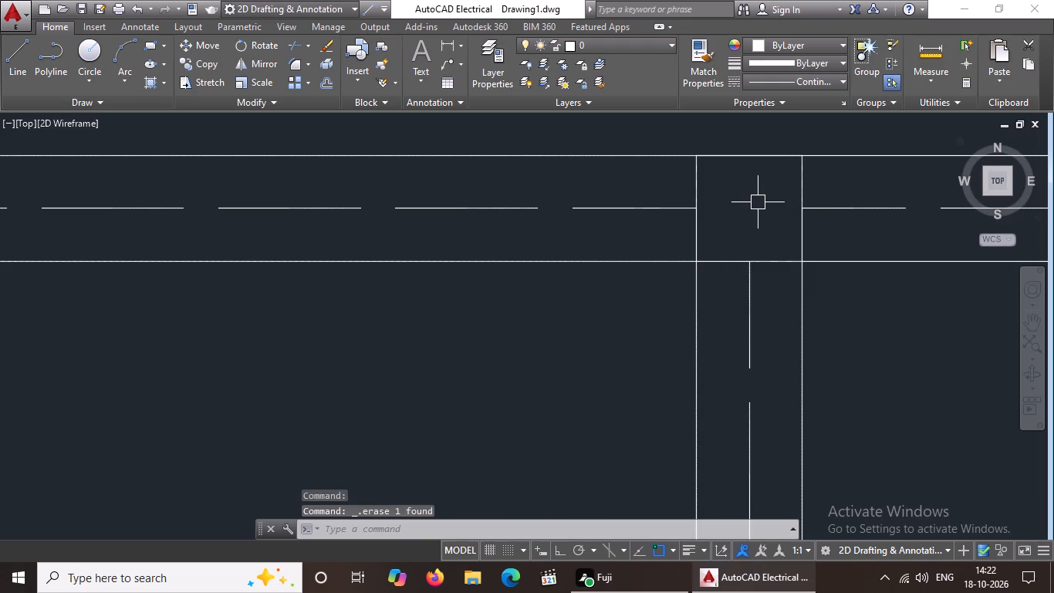
Erase both diagonals from the column square at the layout's north-east corner.
{"action": "scroll", "coordinate": [764, 226], "scroll_direction": "down", "scroll_amount": 2}
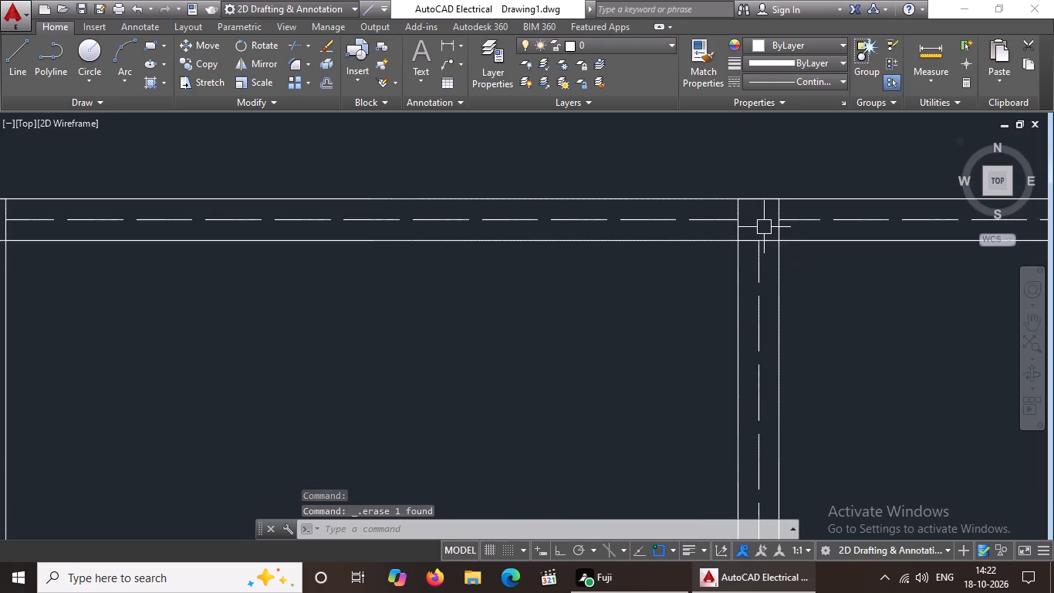
{"action": "scroll", "coordinate": [764, 227], "scroll_direction": "down", "scroll_amount": 3}
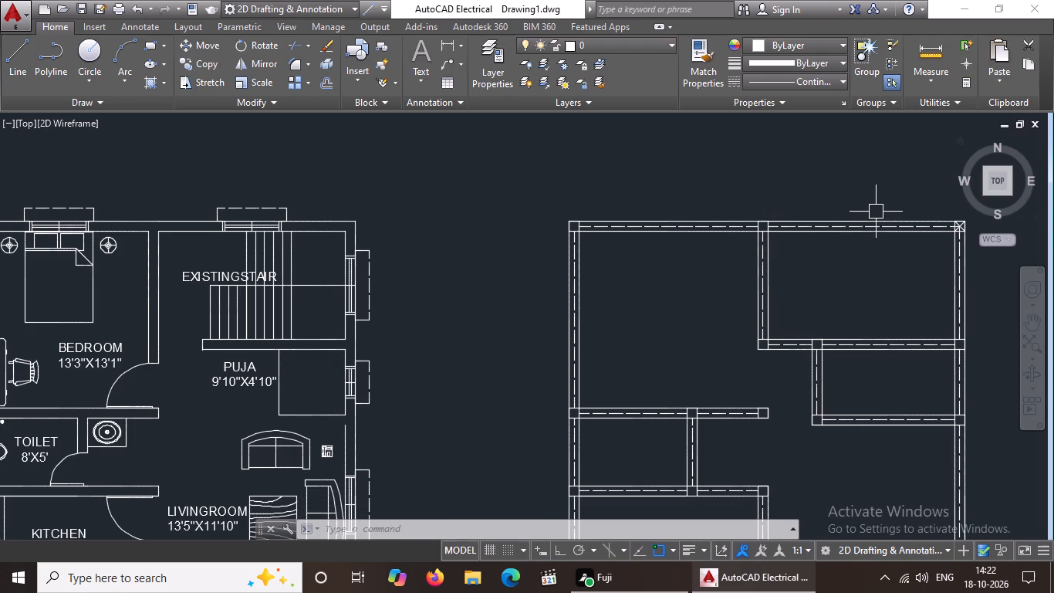
{"action": "middle_click_drag", "start_coordinate": [866, 214], "coordinate": [784, 233]}
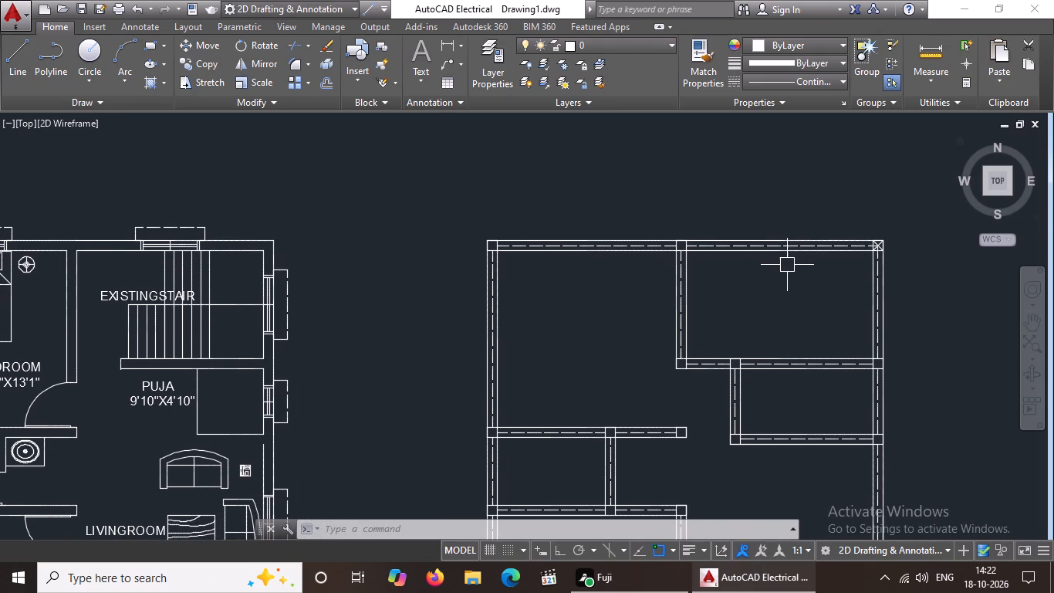
{"action": "scroll", "coordinate": [882, 225], "scroll_direction": "up", "scroll_amount": 3}
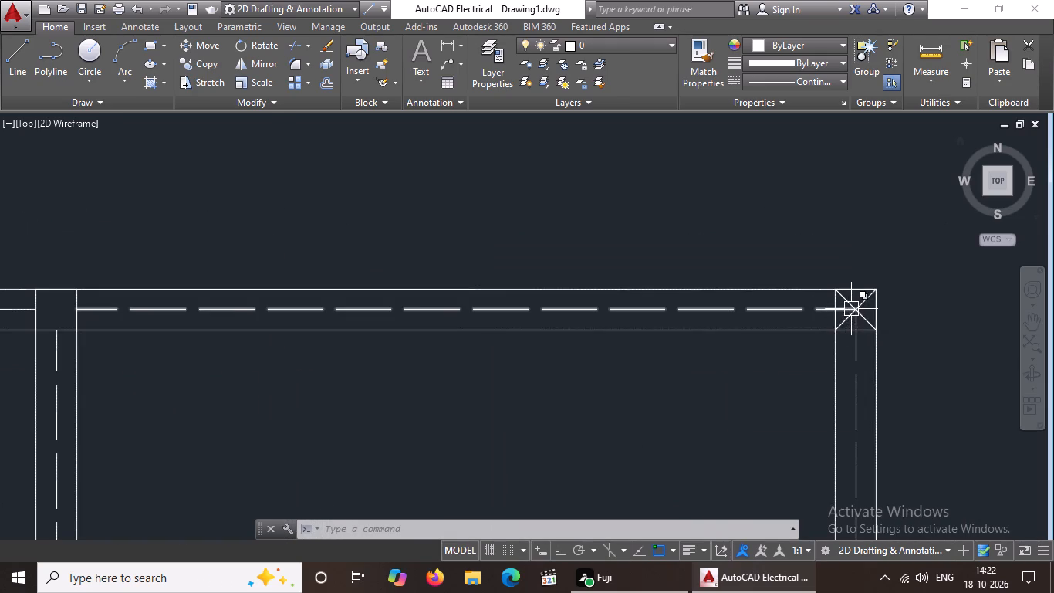
{"action": "scroll", "coordinate": [851, 308], "scroll_direction": "up", "scroll_amount": 1}
{"action": "left_click", "coordinate": [874, 298]}
{"action": "key", "text": "Delete"}
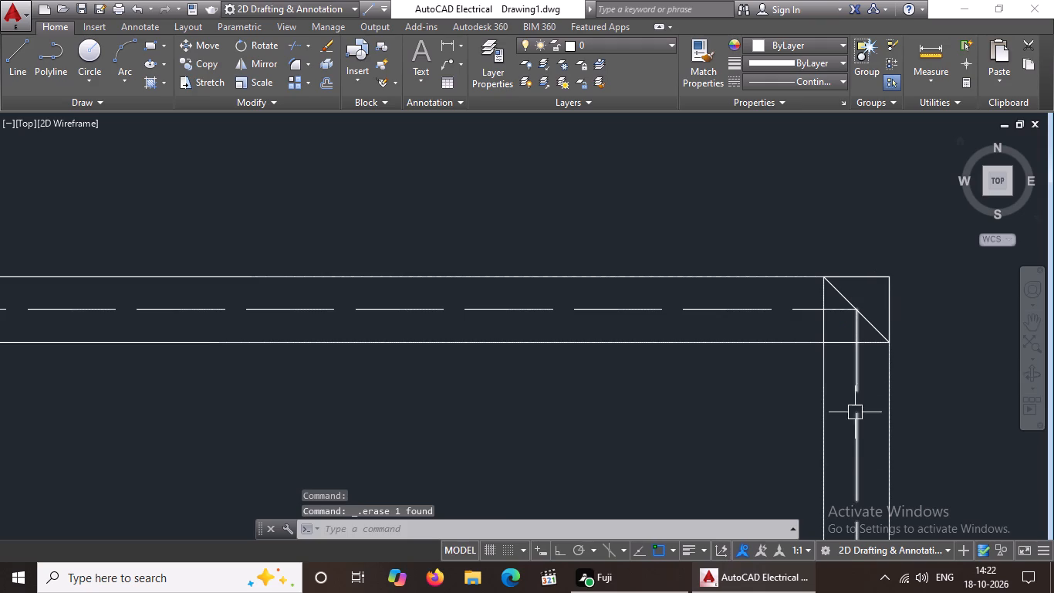
{"action": "left_click", "coordinate": [868, 313]}
{"action": "key", "text": "Delete"}
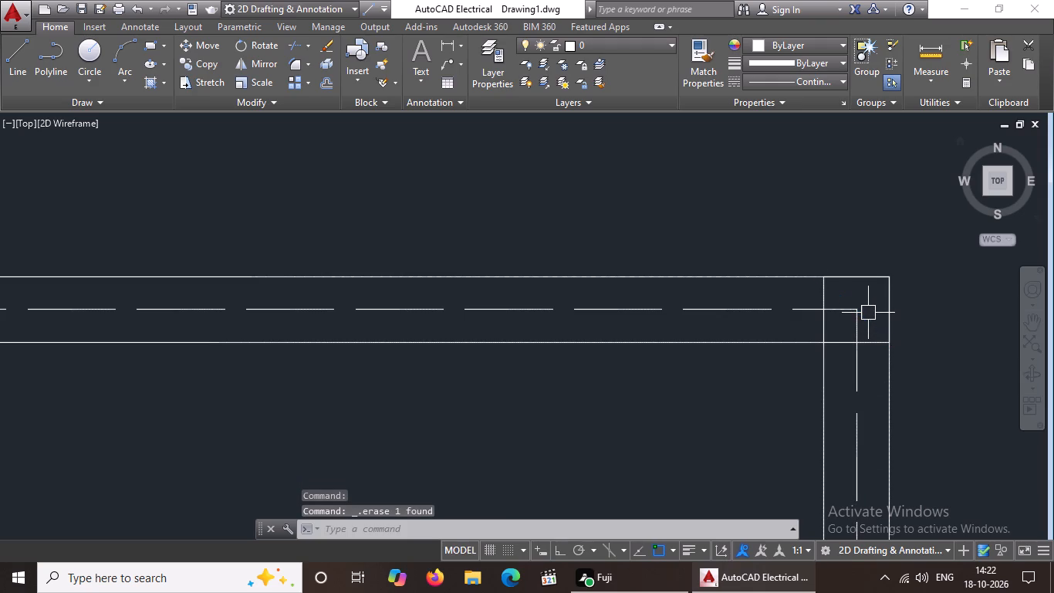
Trim the horizontal and vertical dashed centrelines inside the north-east corner column square.
{"action": "type", "text": "TR"}
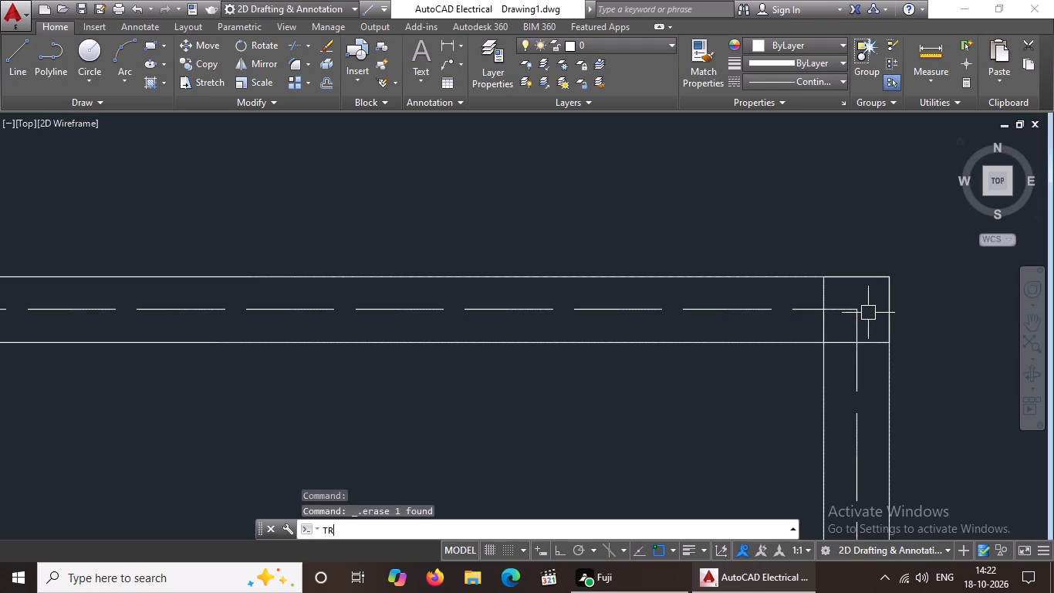
{"action": "key", "text": "space"}
{"action": "key", "text": "space"}
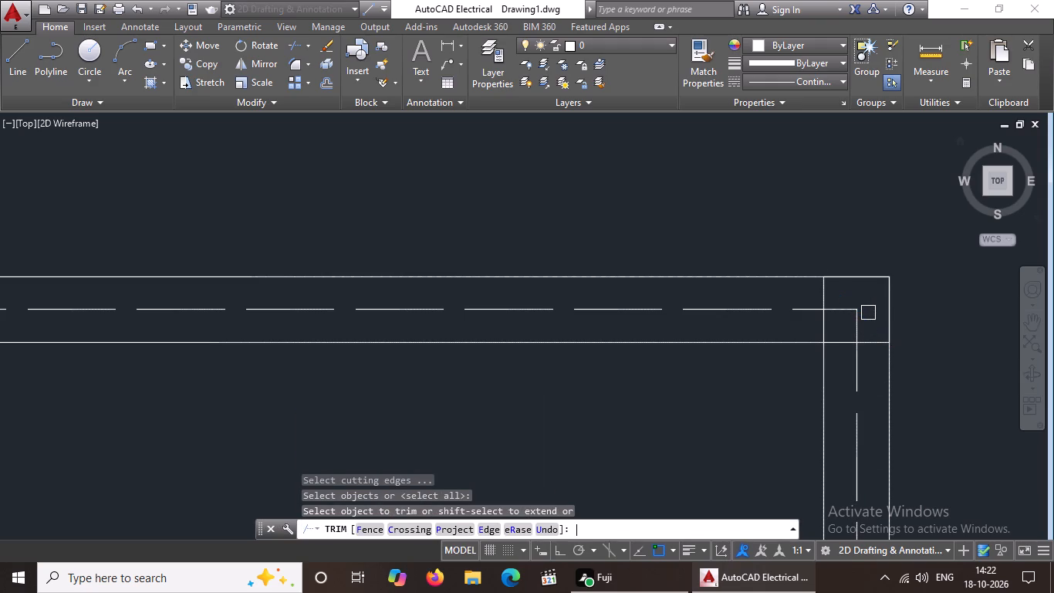
{"action": "left_click", "coordinate": [853, 307]}
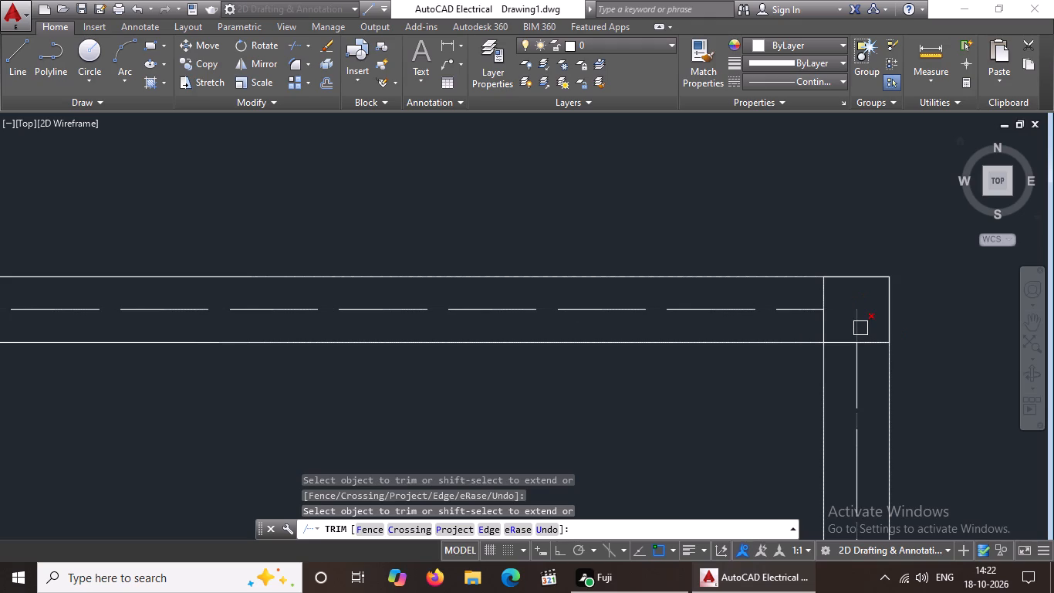
{"action": "left_click", "coordinate": [860, 328]}
{"action": "scroll", "coordinate": [863, 328], "scroll_direction": "down", "scroll_amount": 3}
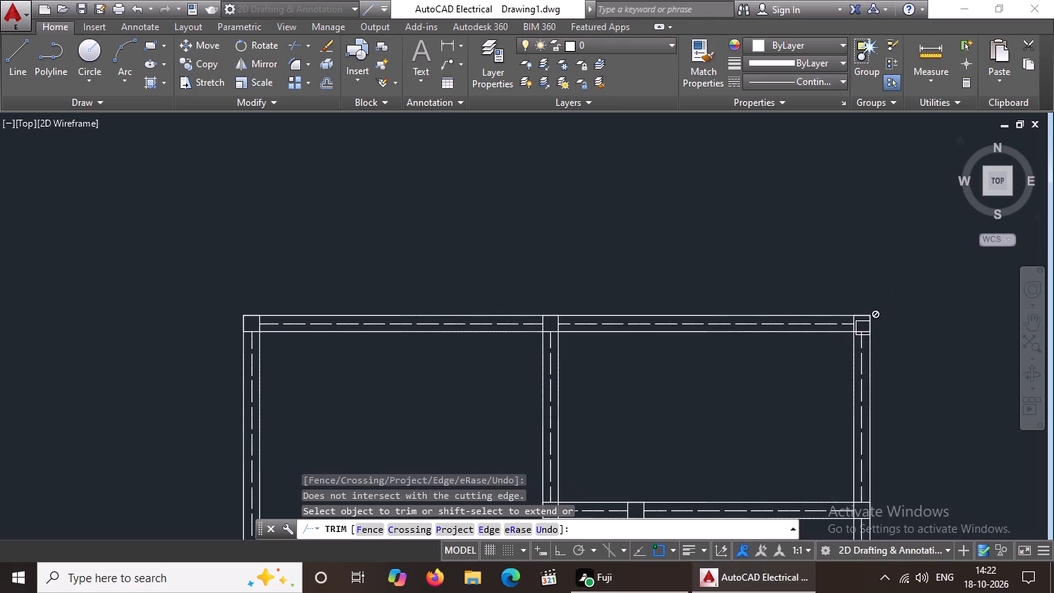
{"action": "scroll", "coordinate": [863, 328], "scroll_direction": "down", "scroll_amount": 1}
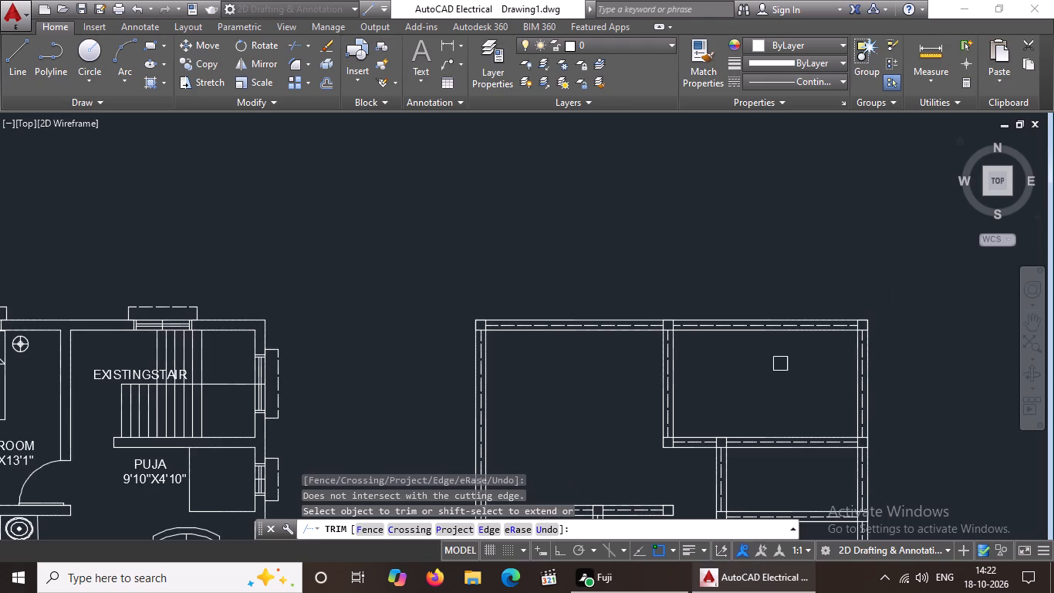
{"action": "middle_click_drag", "start_coordinate": [780, 364], "coordinate": [806, 248]}
{"action": "scroll", "coordinate": [806, 246], "scroll_direction": "down", "scroll_amount": 2}
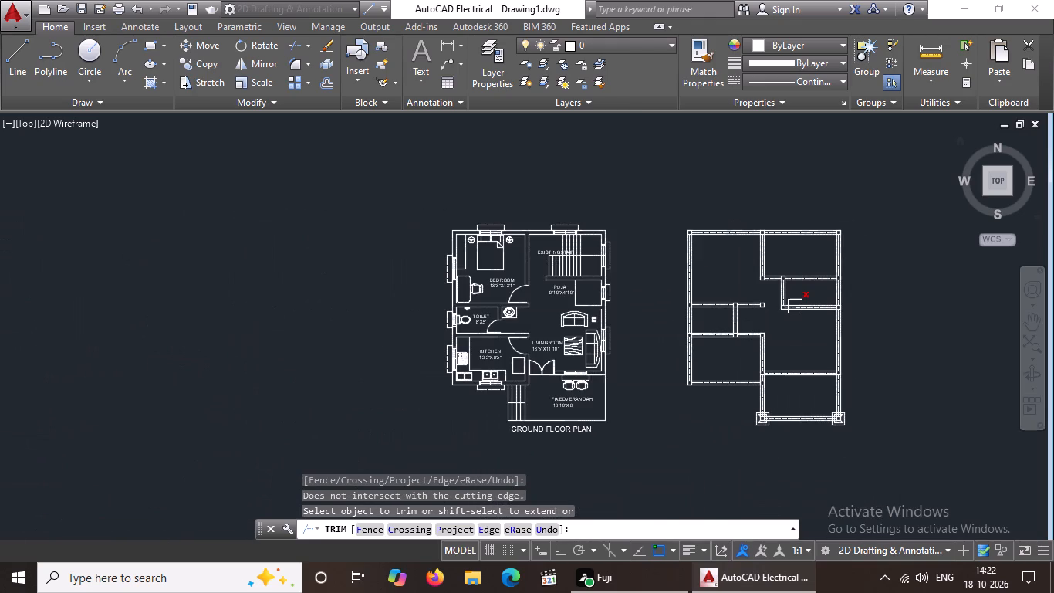
{"action": "key", "text": "Escape"}
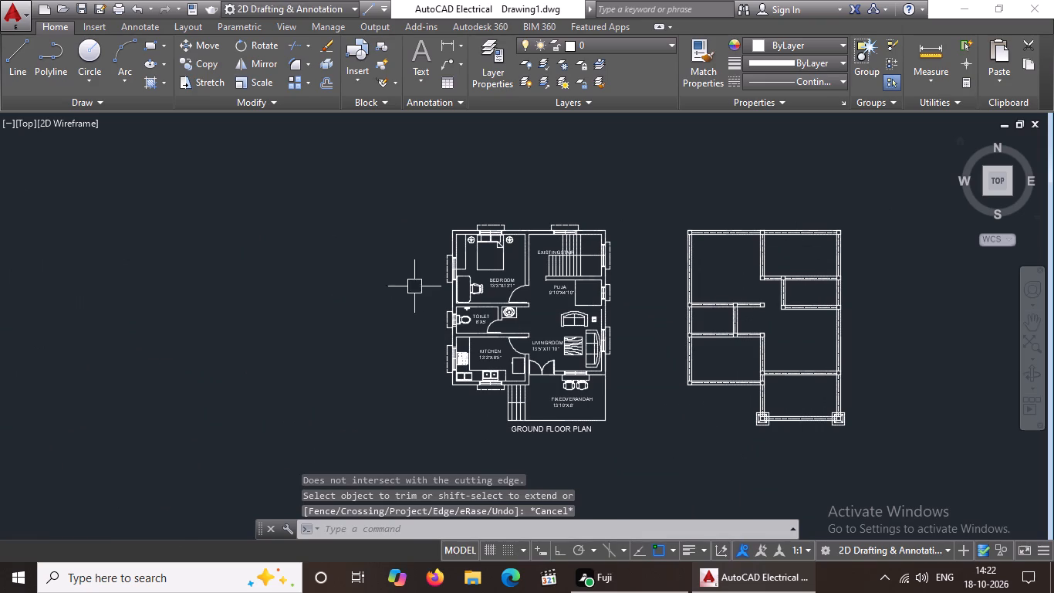
Hatch the column square at the layout's north-west corner with the SOLID pattern.
{"action": "left_click", "coordinate": [166, 78]}
{"action": "left_click", "coordinate": [172, 109]}
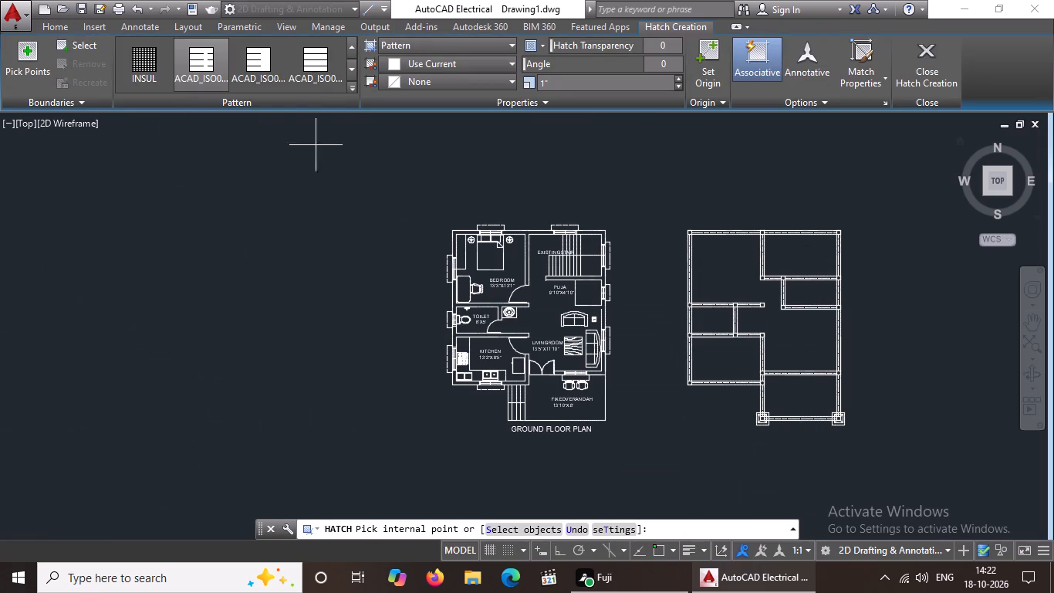
{"action": "scroll", "coordinate": [218, 59], "scroll_direction": "up", "scroll_amount": 13}
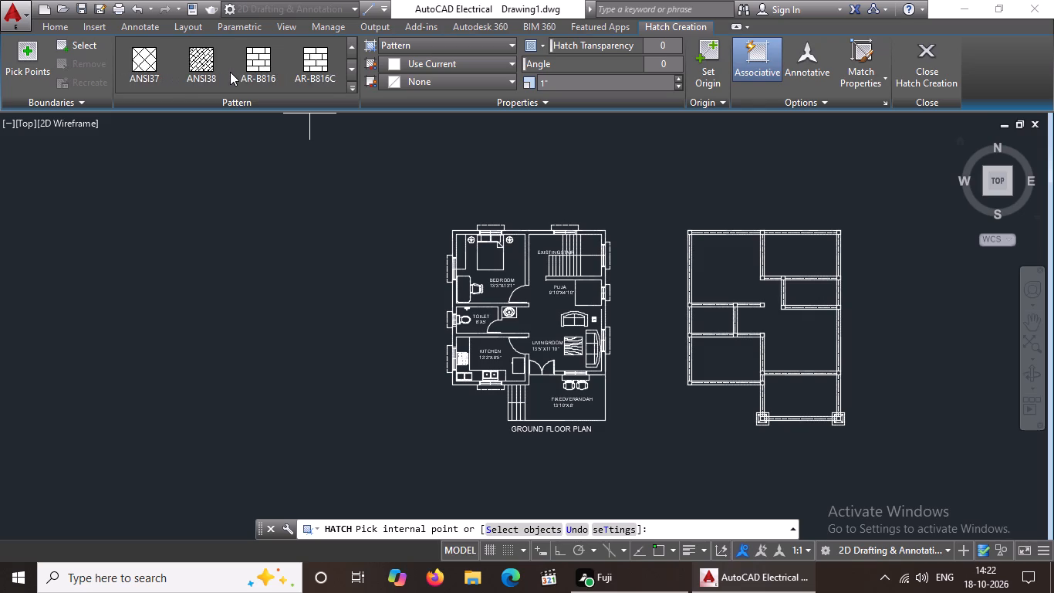
{"action": "scroll", "coordinate": [230, 72], "scroll_direction": "up", "scroll_amount": 10}
{"action": "left_click", "coordinate": [147, 64]}
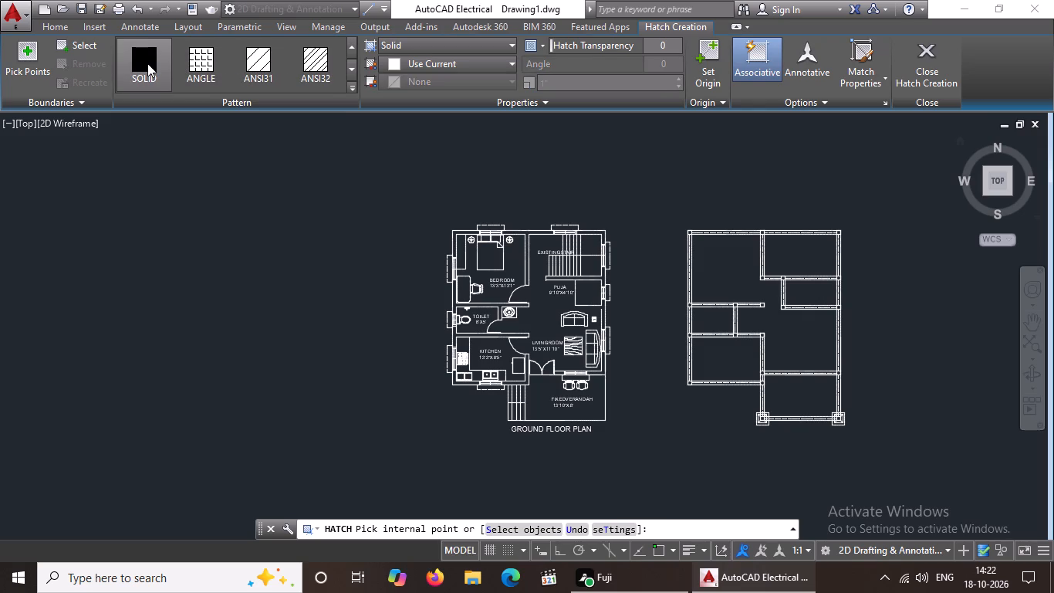
{"action": "scroll", "coordinate": [712, 208], "scroll_direction": "up", "scroll_amount": 3}
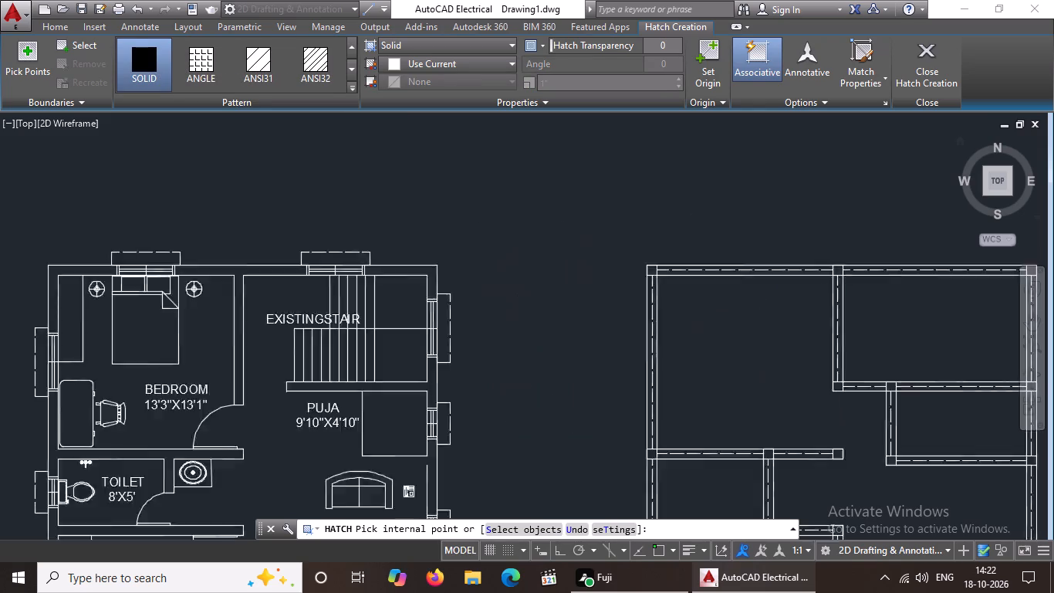
{"action": "scroll", "coordinate": [713, 208], "scroll_direction": "up", "scroll_amount": 1}
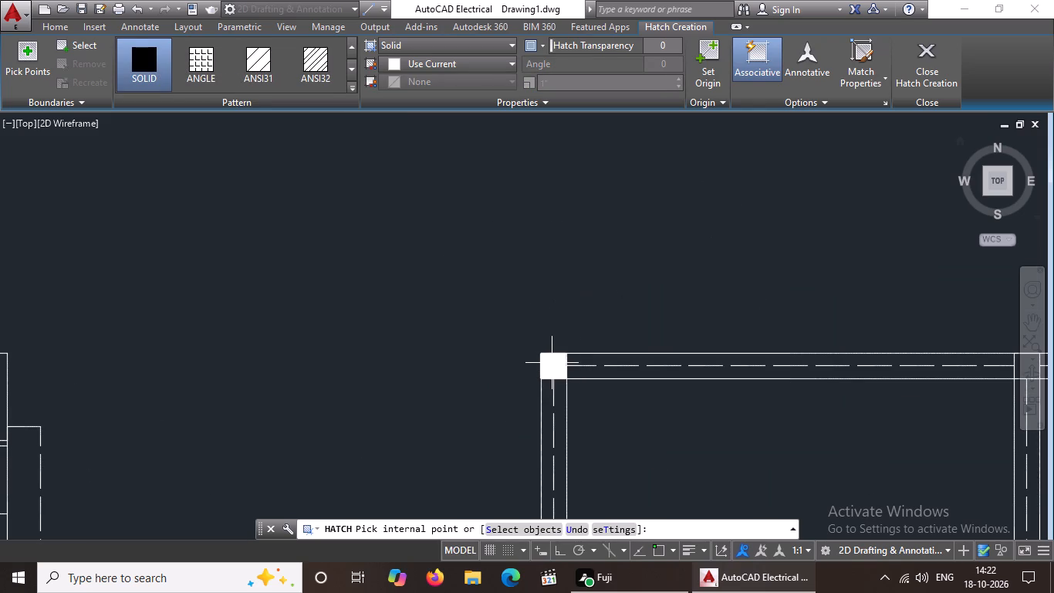
{"action": "left_click", "coordinate": [552, 363]}
Add the solid hatch to the column squares midway along the north beam and at the north-east corner.
{"action": "scroll", "coordinate": [604, 369], "scroll_direction": "down", "scroll_amount": 3}
{"action": "scroll", "coordinate": [796, 364], "scroll_direction": "up", "scroll_amount": 3}
{"action": "scroll", "coordinate": [694, 391], "scroll_direction": "up", "scroll_amount": 1}
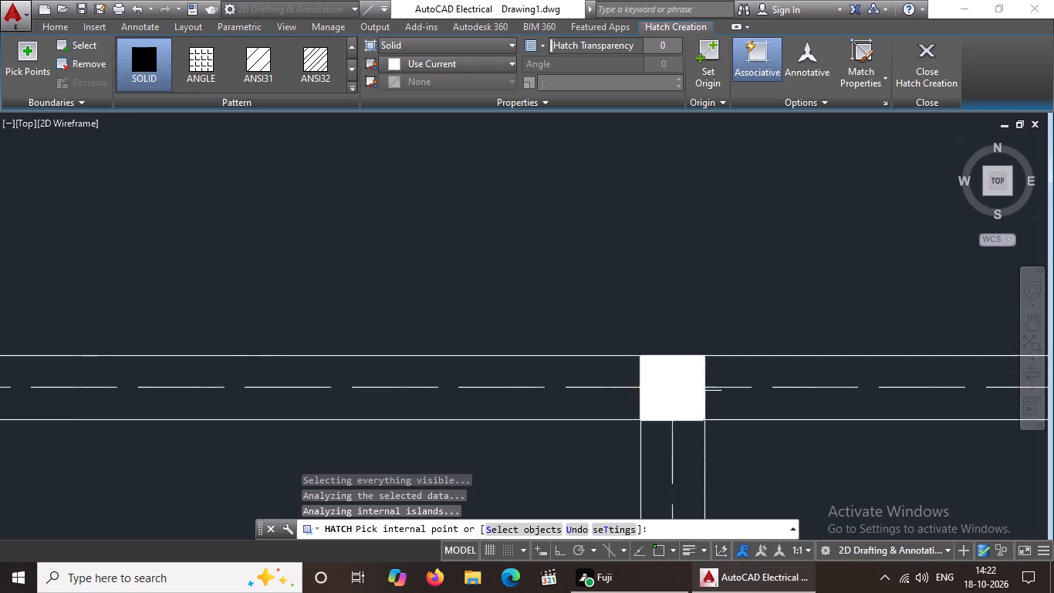
{"action": "scroll", "coordinate": [694, 391], "scroll_direction": "up", "scroll_amount": 1}
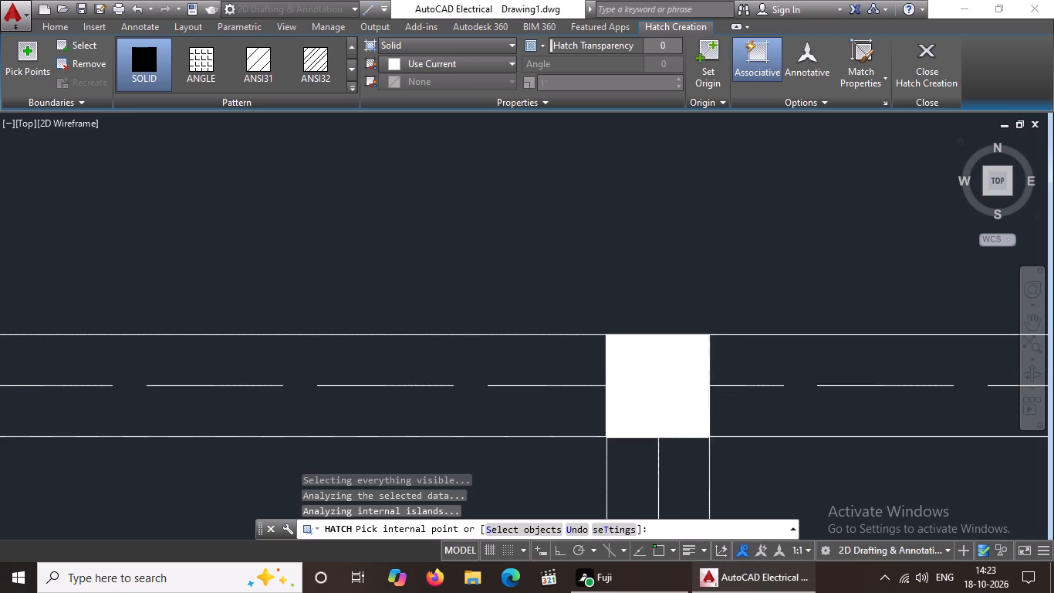
{"action": "left_click", "coordinate": [682, 368]}
{"action": "scroll", "coordinate": [689, 345], "scroll_direction": "down", "scroll_amount": 6}
{"action": "scroll", "coordinate": [840, 346], "scroll_direction": "up", "scroll_amount": 3}
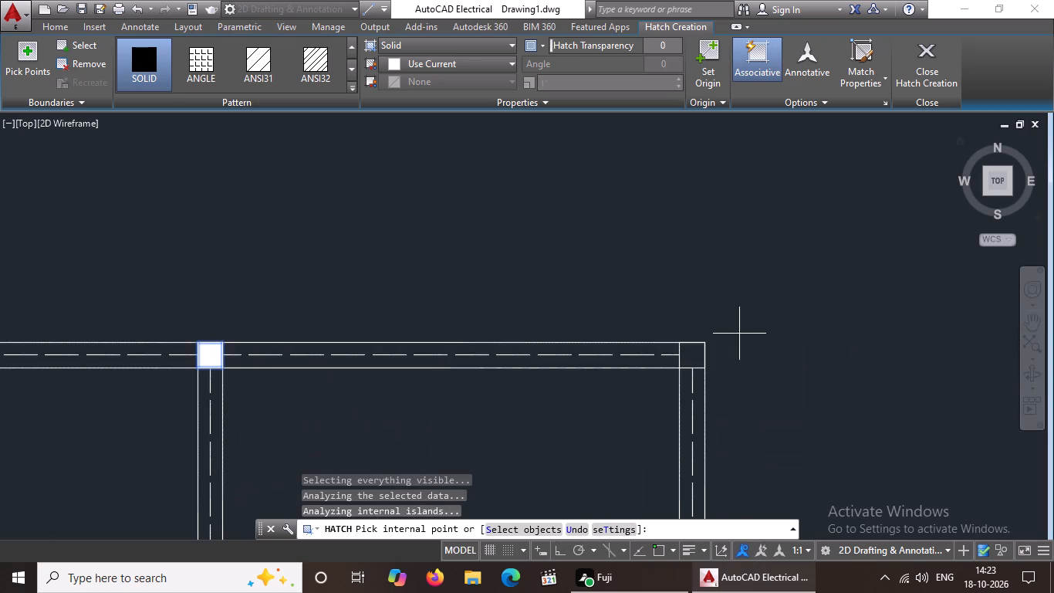
{"action": "scroll", "coordinate": [687, 354], "scroll_direction": "up", "scroll_amount": 3}
{"action": "left_click", "coordinate": [697, 351]}
Fill with solid hatch the column square at the southern end of the vertical beam running down from the north beam's middle column.
{"action": "scroll", "coordinate": [748, 336], "scroll_direction": "down", "scroll_amount": 6}
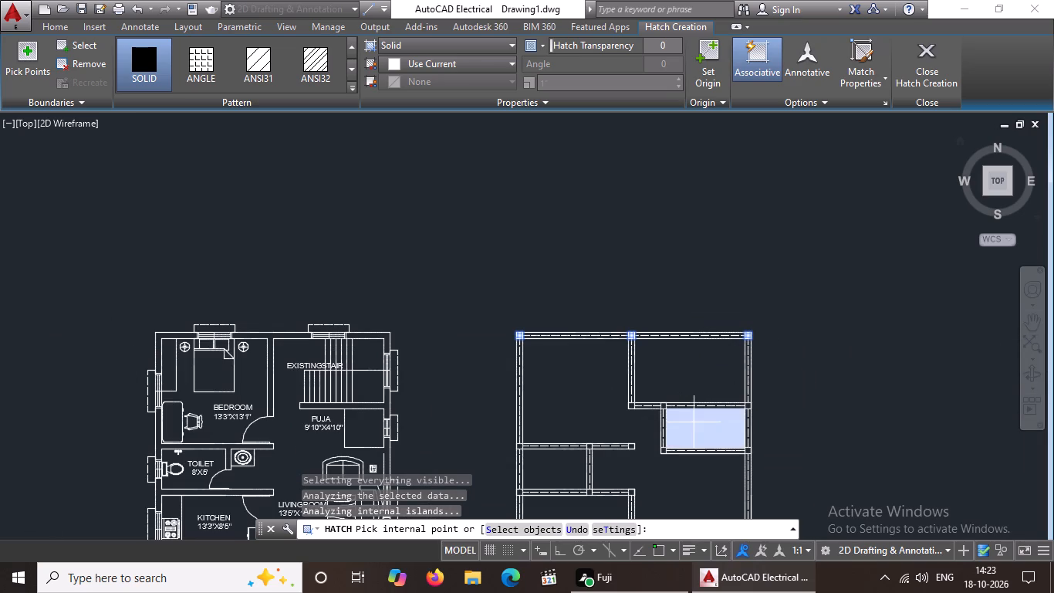
{"action": "scroll", "coordinate": [653, 415], "scroll_direction": "up", "scroll_amount": 3}
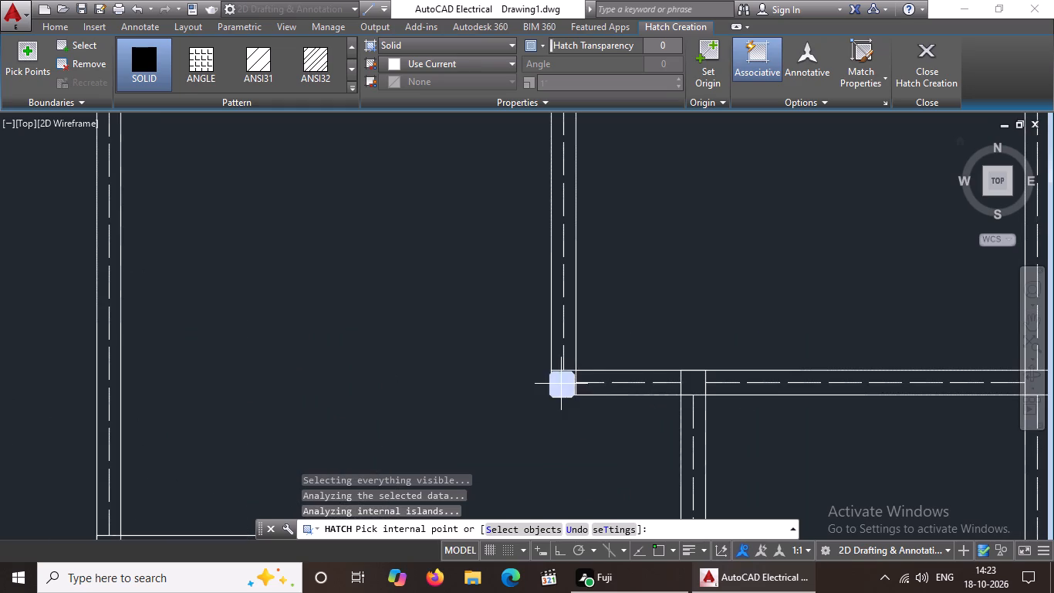
{"action": "scroll", "coordinate": [568, 378], "scroll_direction": "up", "scroll_amount": 3}
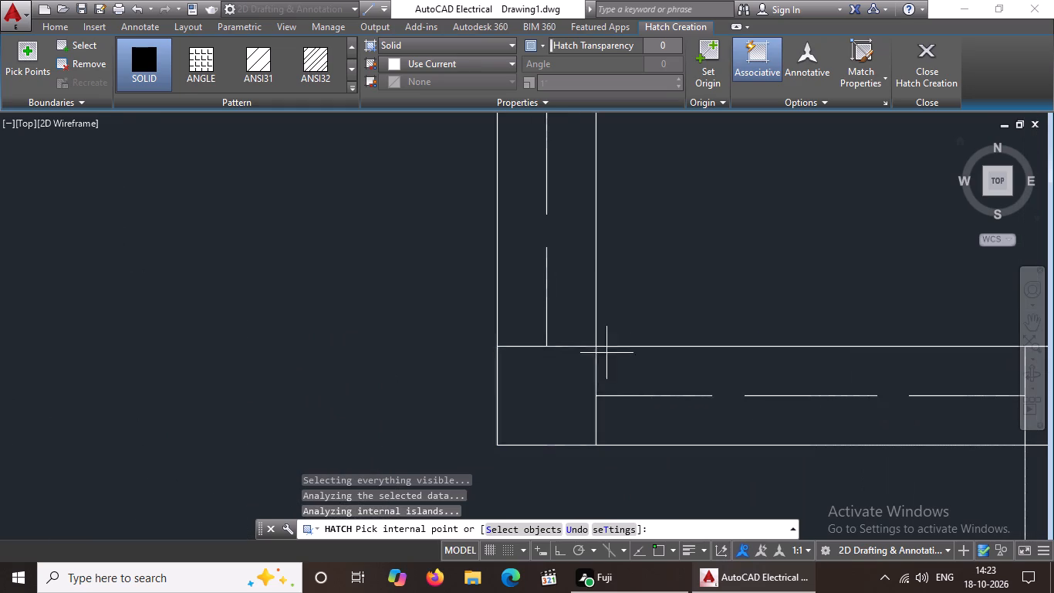
{"action": "left_click", "coordinate": [580, 368]}
Add solid hatch to the column squares at the intermediate junction and east end of the upper eastern interior beam.
{"action": "scroll", "coordinate": [608, 364], "scroll_direction": "down", "scroll_amount": 2}
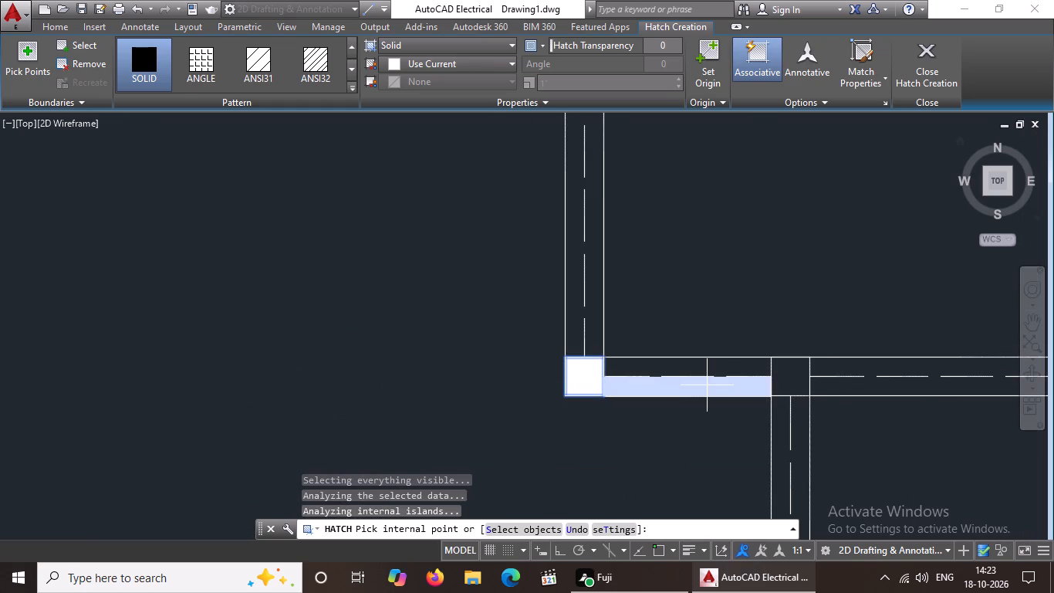
{"action": "scroll", "coordinate": [709, 374], "scroll_direction": "down", "scroll_amount": 3}
{"action": "scroll", "coordinate": [743, 385], "scroll_direction": "up", "scroll_amount": 3}
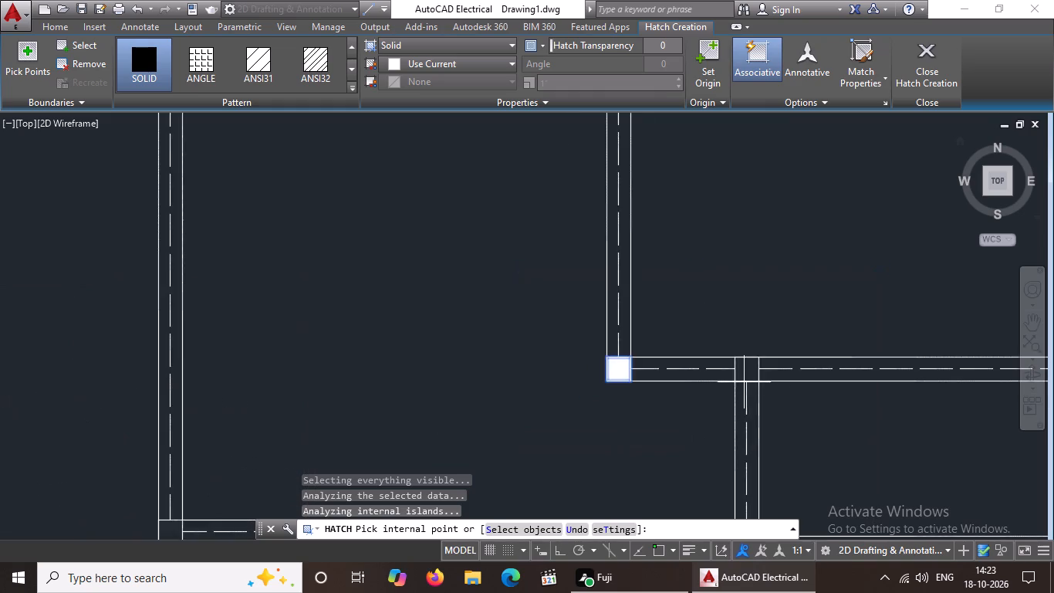
{"action": "scroll", "coordinate": [745, 380], "scroll_direction": "up", "scroll_amount": 4}
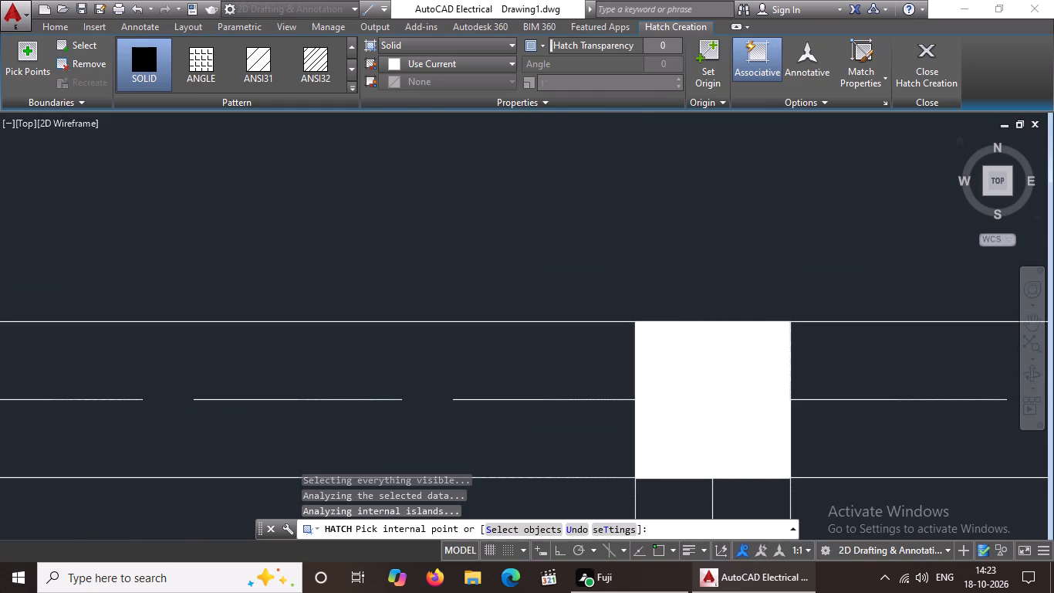
{"action": "left_click", "coordinate": [721, 377]}
{"action": "scroll", "coordinate": [748, 364], "scroll_direction": "down", "scroll_amount": 5}
{"action": "scroll", "coordinate": [965, 366], "scroll_direction": "up", "scroll_amount": 6}
{"action": "left_click", "coordinate": [844, 355]}
{"action": "scroll", "coordinate": [854, 351], "scroll_direction": "down", "scroll_amount": 7}
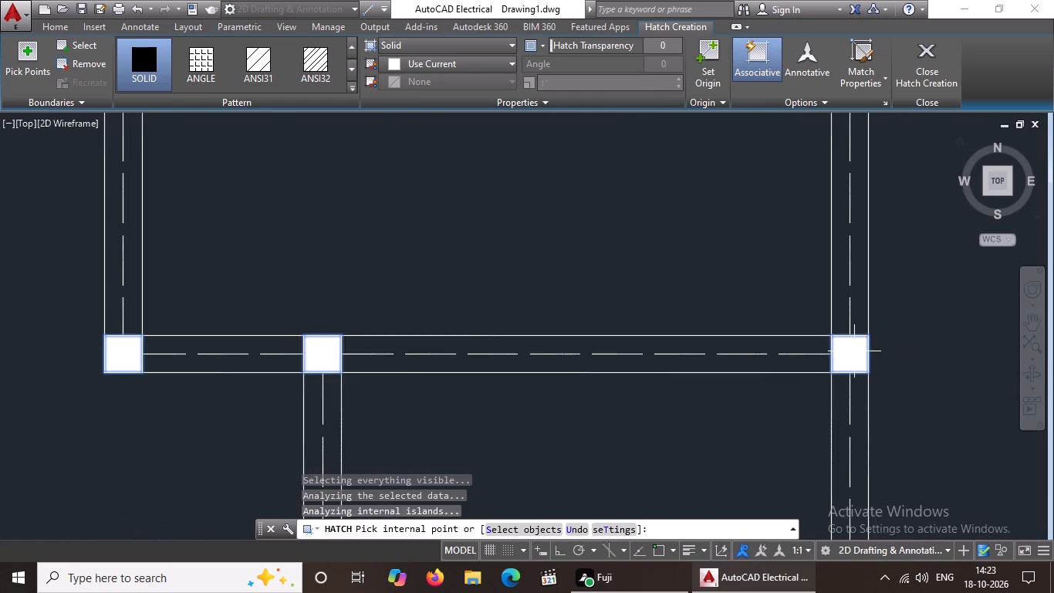
Fill with solid hatch the column squares at both ends of the short beam closing the small eastern bay's south side.
{"action": "scroll", "coordinate": [854, 351], "scroll_direction": "down", "scroll_amount": 4}
{"action": "scroll", "coordinate": [735, 426], "scroll_direction": "up", "scroll_amount": 4}
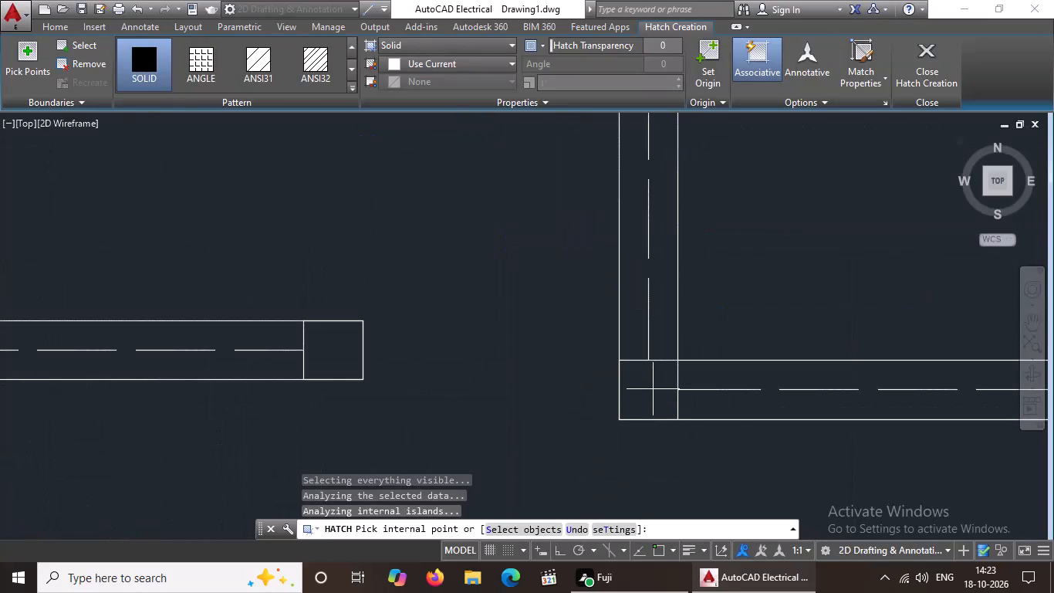
{"action": "left_click", "coordinate": [653, 388]}
{"action": "scroll", "coordinate": [656, 382], "scroll_direction": "down", "scroll_amount": 5}
{"action": "scroll", "coordinate": [740, 387], "scroll_direction": "up", "scroll_amount": 3}
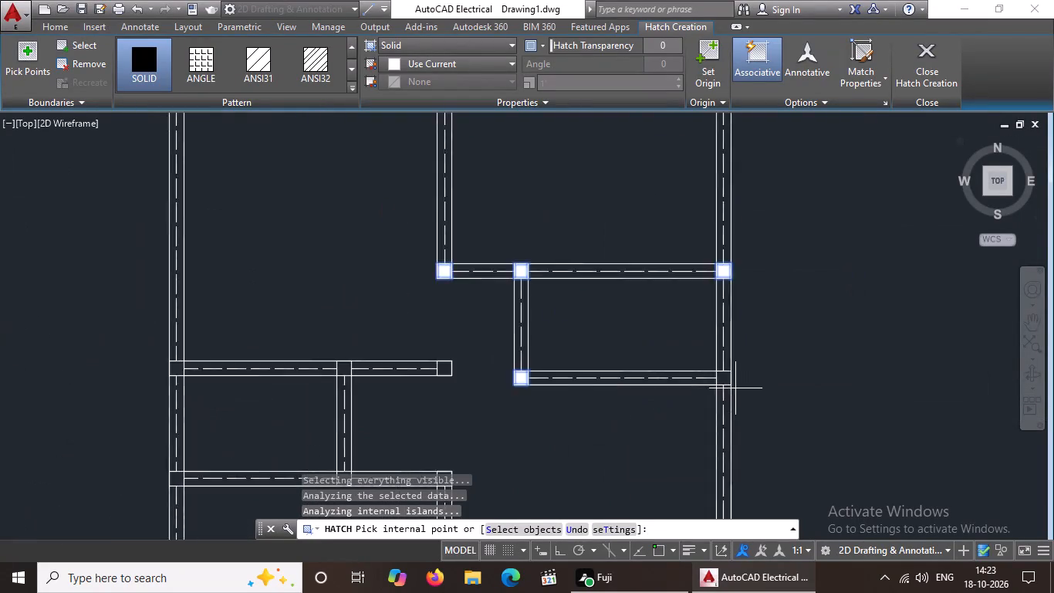
{"action": "scroll", "coordinate": [735, 388], "scroll_direction": "up", "scroll_amount": 3}
{"action": "left_click", "coordinate": [725, 353]}
{"action": "scroll", "coordinate": [724, 353], "scroll_direction": "down", "scroll_amount": 5}
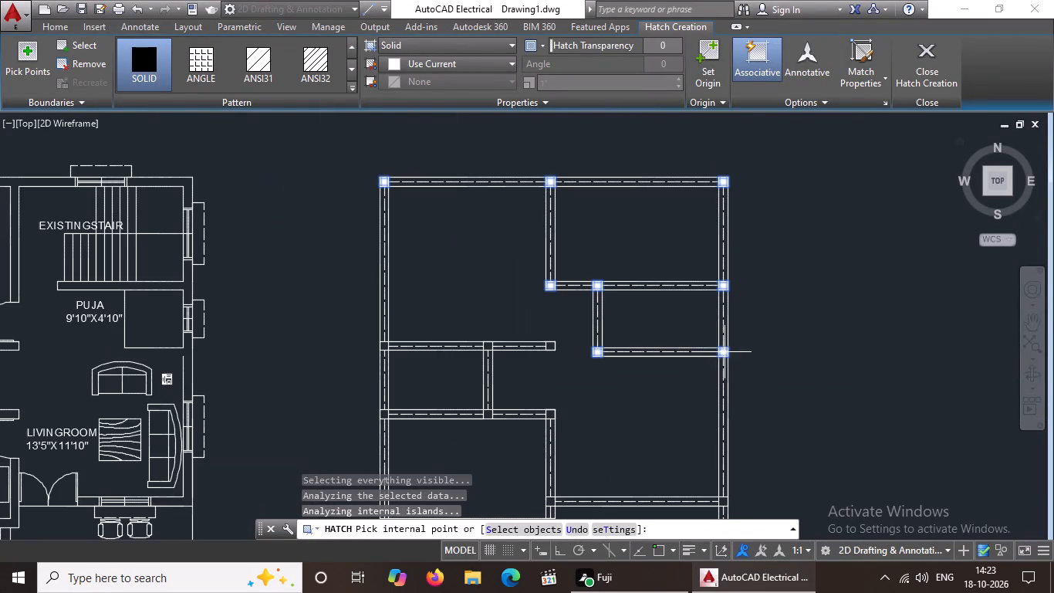
Fill with solid hatch the three column squares on the upper western interior beam: east end, middle junction and west end.
{"action": "scroll", "coordinate": [498, 344], "scroll_direction": "up", "scroll_amount": 5}
{"action": "scroll", "coordinate": [967, 373], "scroll_direction": "down", "scroll_amount": 2}
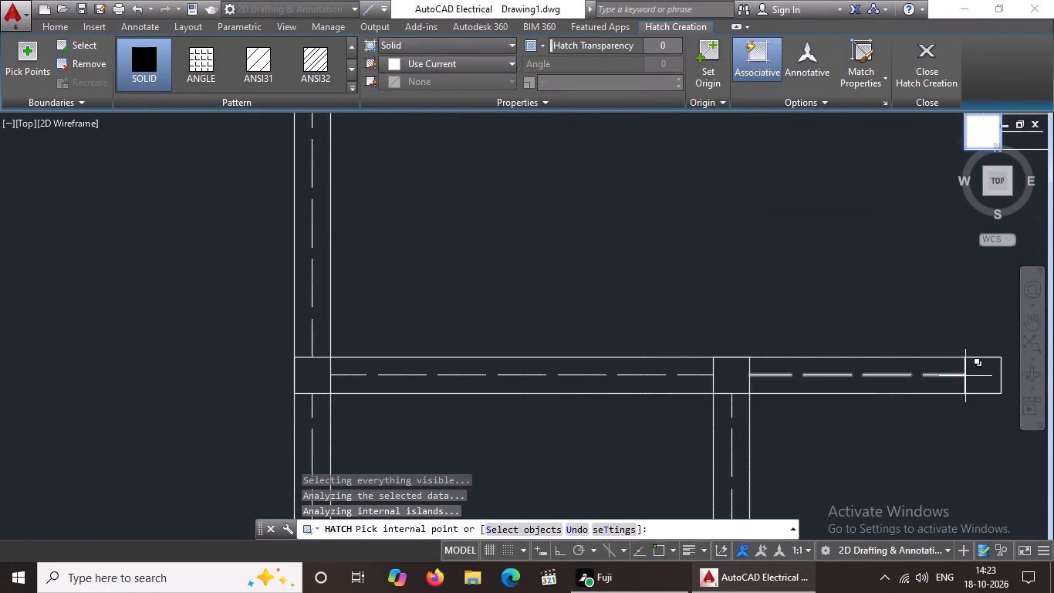
{"action": "scroll", "coordinate": [954, 374], "scroll_direction": "down", "scroll_amount": 3}
{"action": "scroll", "coordinate": [974, 374], "scroll_direction": "up", "scroll_amount": 5}
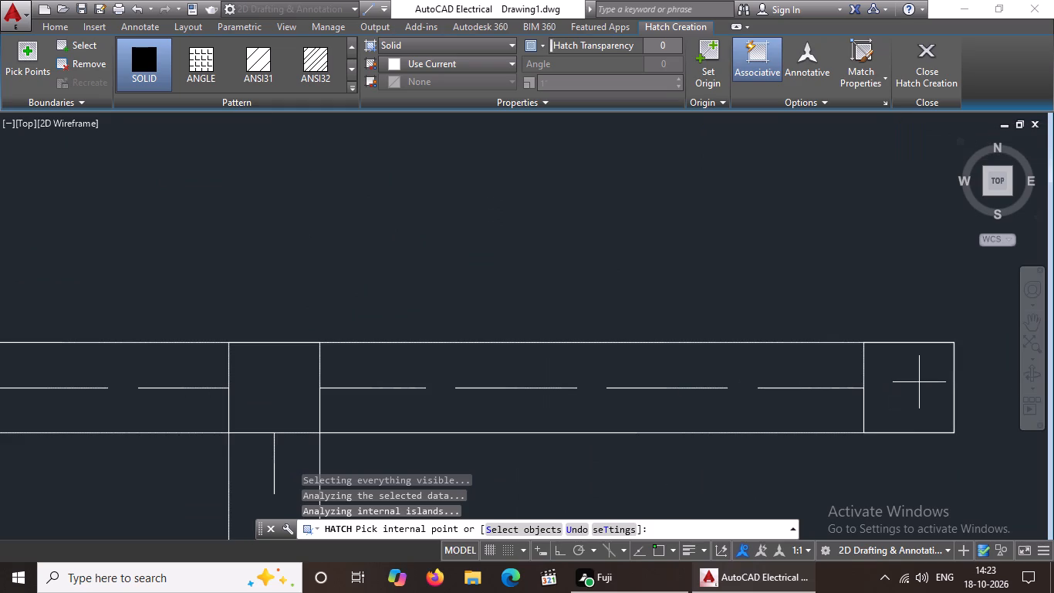
{"action": "left_click", "coordinate": [910, 385]}
{"action": "scroll", "coordinate": [910, 385], "scroll_direction": "down", "scroll_amount": 2}
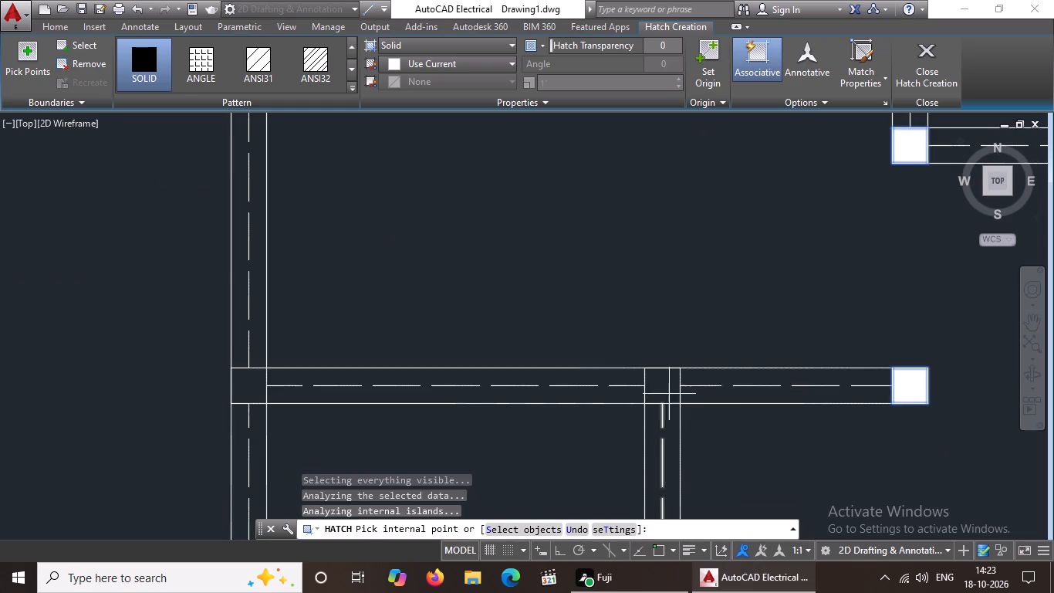
{"action": "scroll", "coordinate": [669, 393], "scroll_direction": "up", "scroll_amount": 3}
{"action": "left_click", "coordinate": [641, 374]}
{"action": "scroll", "coordinate": [641, 372], "scroll_direction": "down", "scroll_amount": 5}
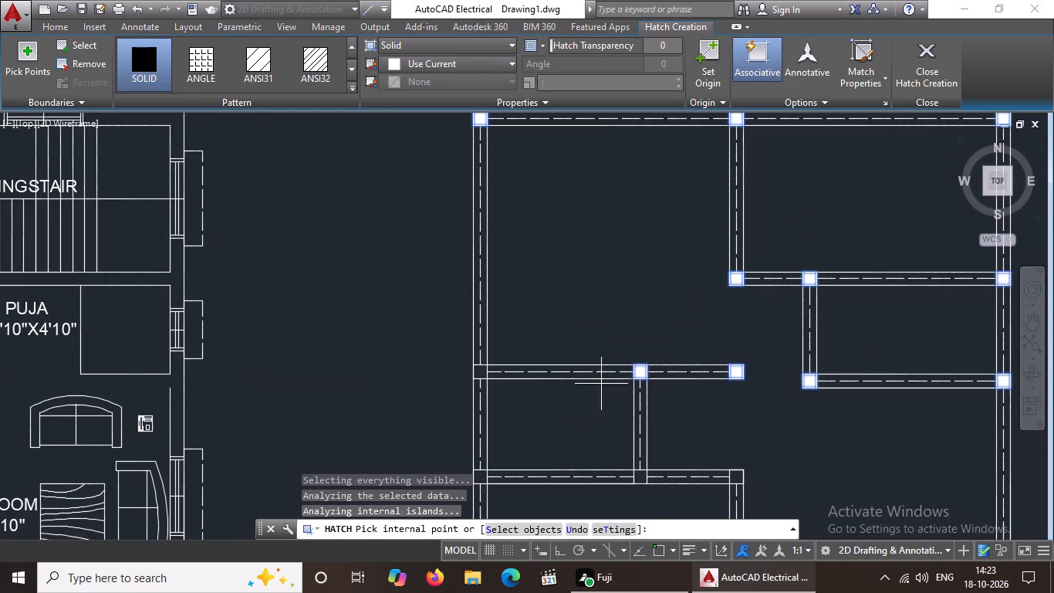
{"action": "scroll", "coordinate": [471, 371], "scroll_direction": "up", "scroll_amount": 3}
{"action": "left_click", "coordinate": [492, 377]}
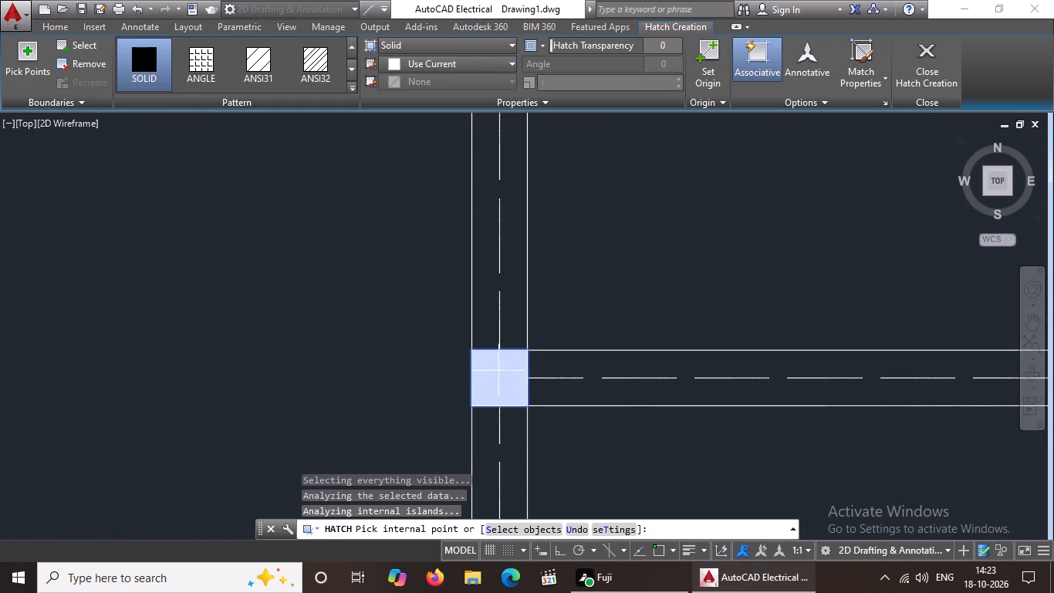
{"action": "scroll", "coordinate": [509, 364], "scroll_direction": "down", "scroll_amount": 6}
Add solid hatch to the three column squares along the lower western interior beam, from west end to east corner.
{"action": "middle_click_drag", "start_coordinate": [588, 446], "coordinate": [588, 400]}
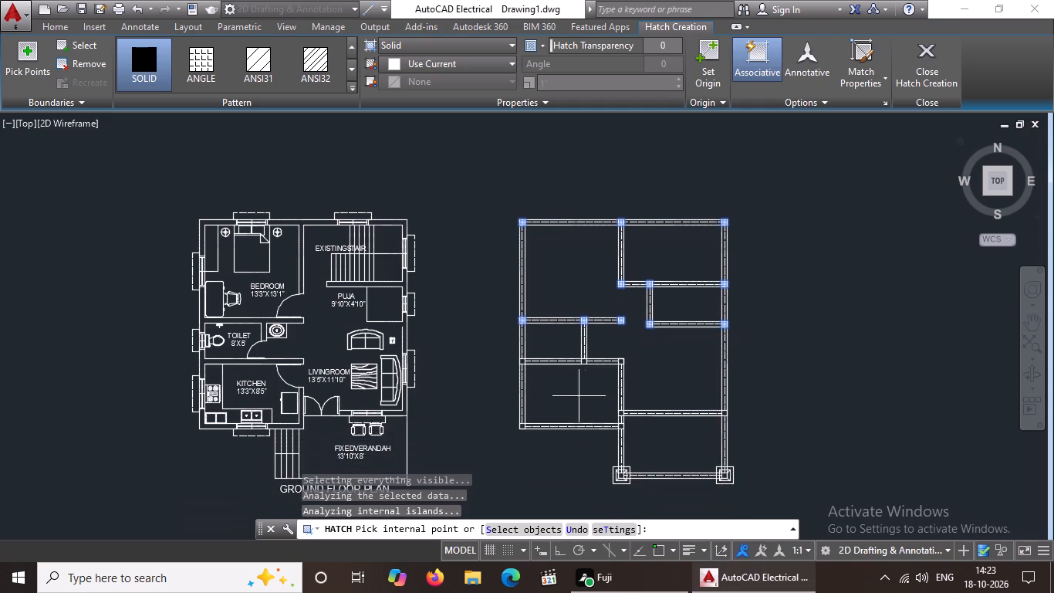
{"action": "scroll", "coordinate": [562, 387], "scroll_direction": "up", "scroll_amount": 3}
{"action": "scroll", "coordinate": [397, 282], "scroll_direction": "up", "scroll_amount": 3}
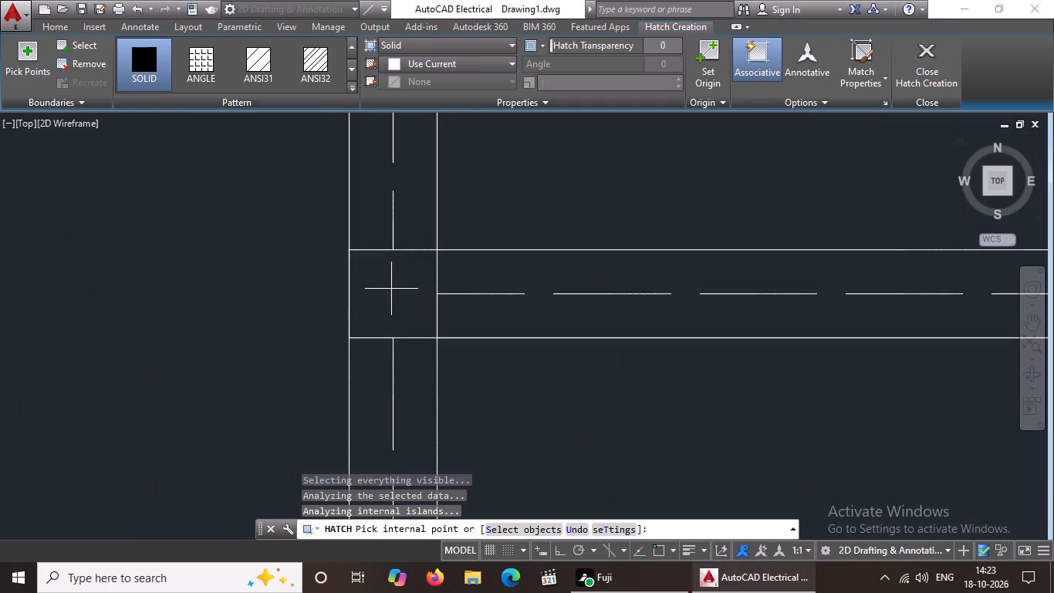
{"action": "left_click", "coordinate": [391, 290]}
{"action": "scroll", "coordinate": [438, 295], "scroll_direction": "down", "scroll_amount": 7}
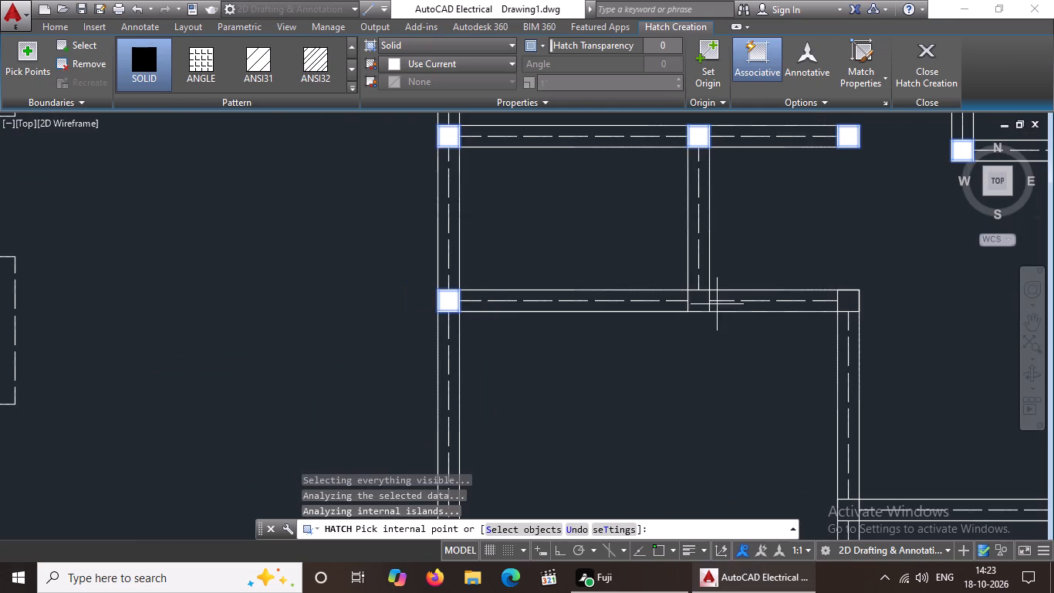
{"action": "scroll", "coordinate": [716, 300], "scroll_direction": "up", "scroll_amount": 4}
{"action": "left_click", "coordinate": [611, 302]}
{"action": "scroll", "coordinate": [621, 300], "scroll_direction": "down", "scroll_amount": 6}
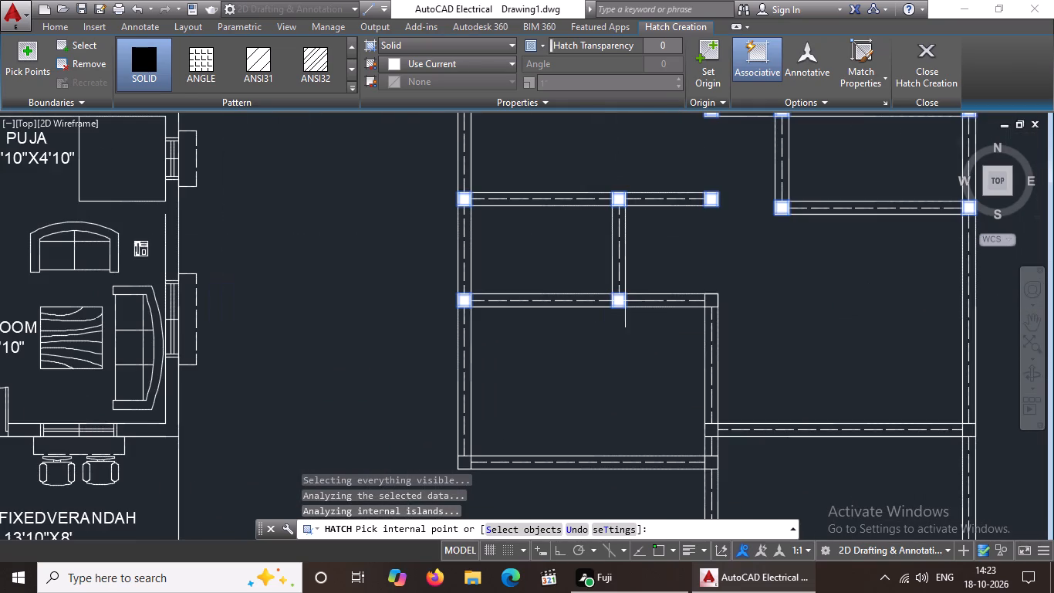
{"action": "scroll", "coordinate": [710, 308], "scroll_direction": "up", "scroll_amount": 5}
{"action": "left_click", "coordinate": [709, 241]}
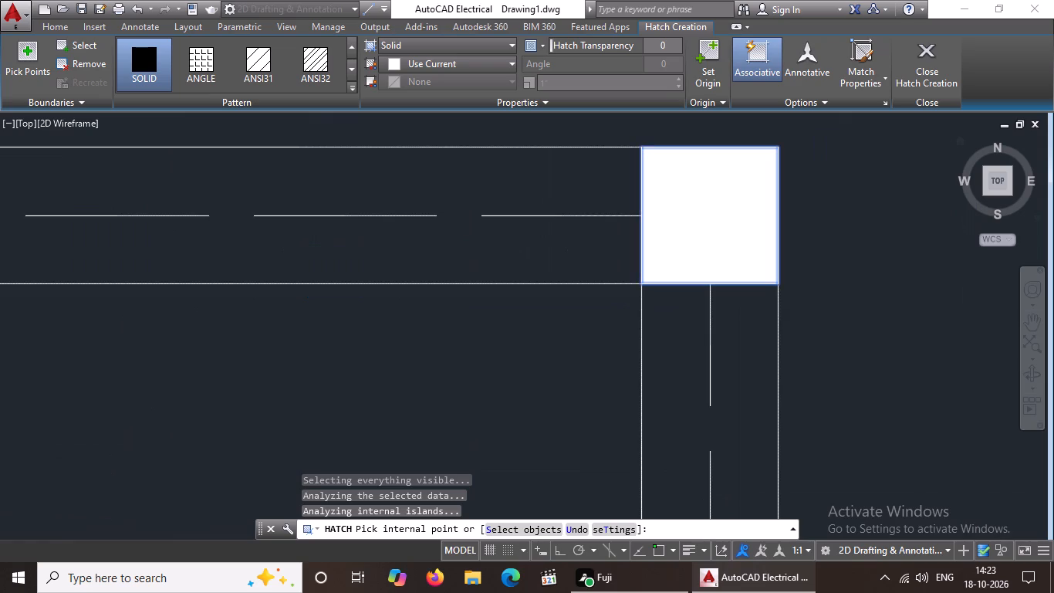
Fill with solid hatch the column squares at both ends of the beam along the north side of the verandah bay.
{"action": "scroll", "coordinate": [722, 242], "scroll_direction": "down", "scroll_amount": 6}
{"action": "scroll", "coordinate": [728, 346], "scroll_direction": "up", "scroll_amount": 3}
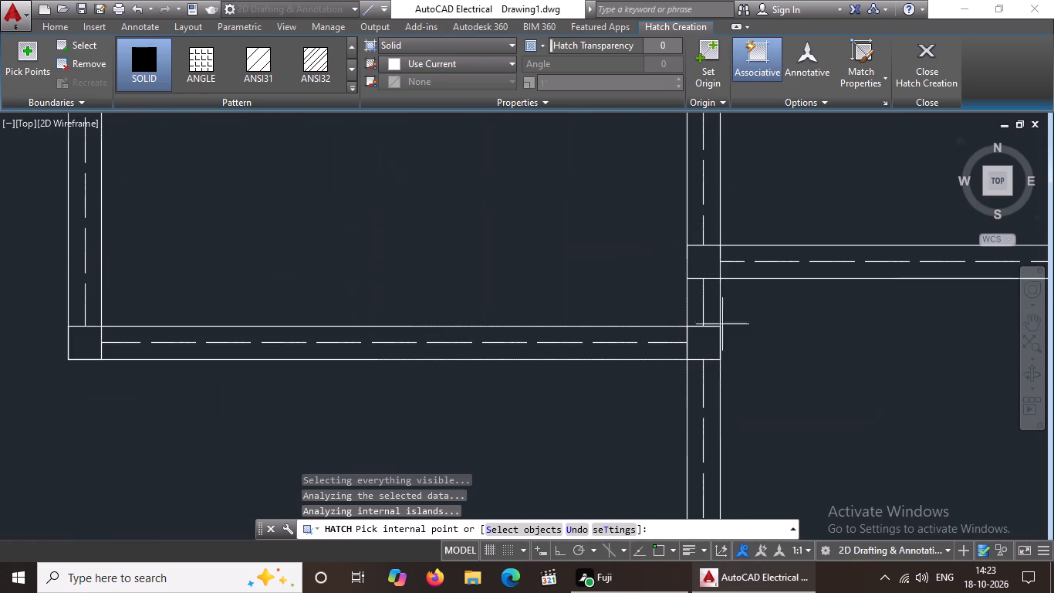
{"action": "left_click", "coordinate": [706, 263]}
{"action": "scroll", "coordinate": [708, 263], "scroll_direction": "down", "scroll_amount": 3}
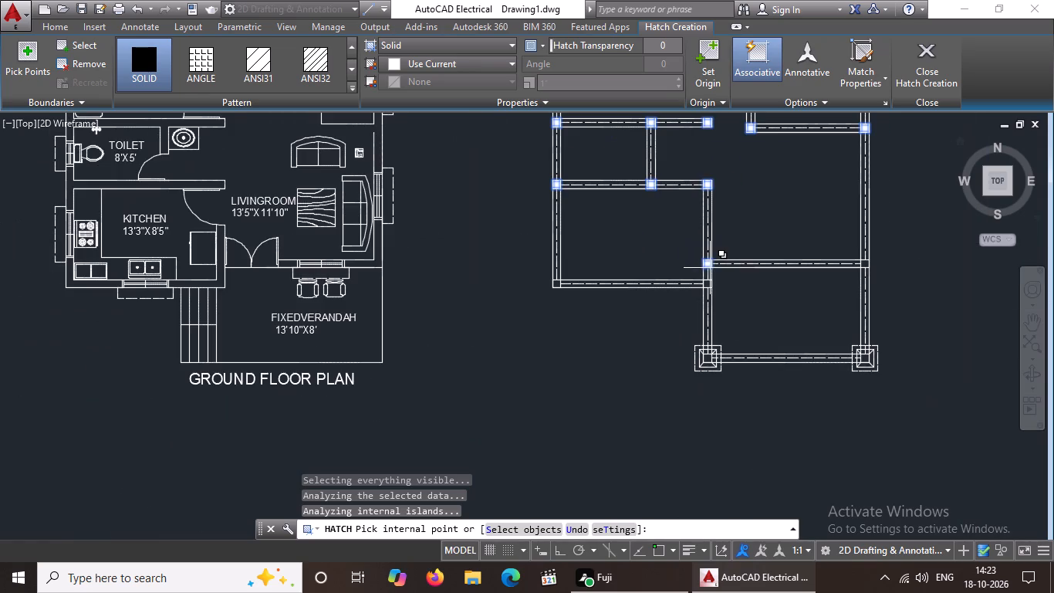
{"action": "scroll", "coordinate": [858, 260], "scroll_direction": "up", "scroll_amount": 5}
{"action": "left_click", "coordinate": [887, 283]}
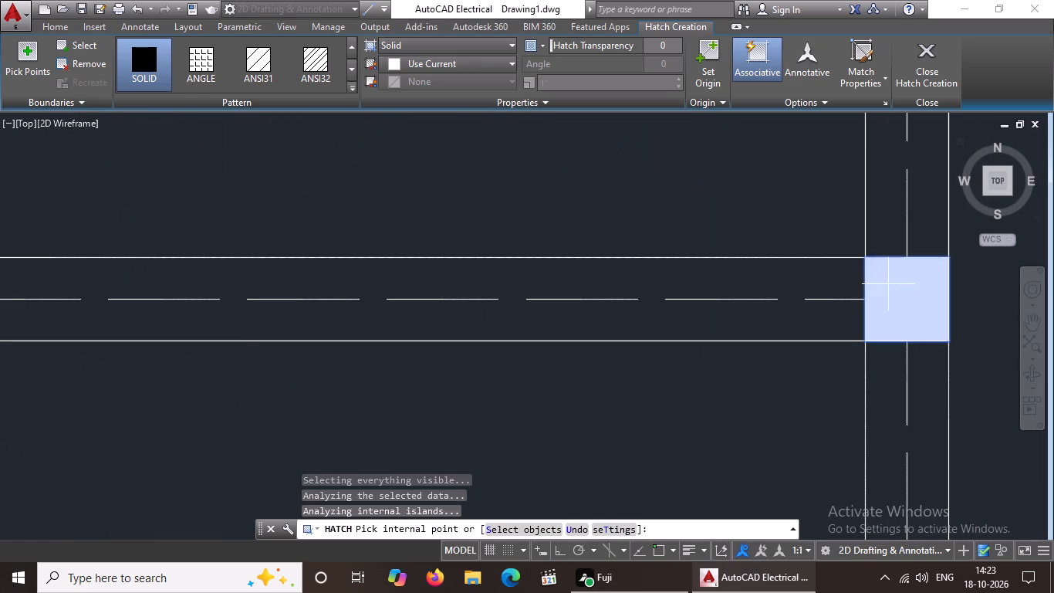
Add solid hatch to the column squares at the west and east ends of the southwestern room's bottom beam.
{"action": "scroll", "coordinate": [888, 284], "scroll_direction": "down", "scroll_amount": 6}
{"action": "scroll", "coordinate": [717, 344], "scroll_direction": "up", "scroll_amount": 3}
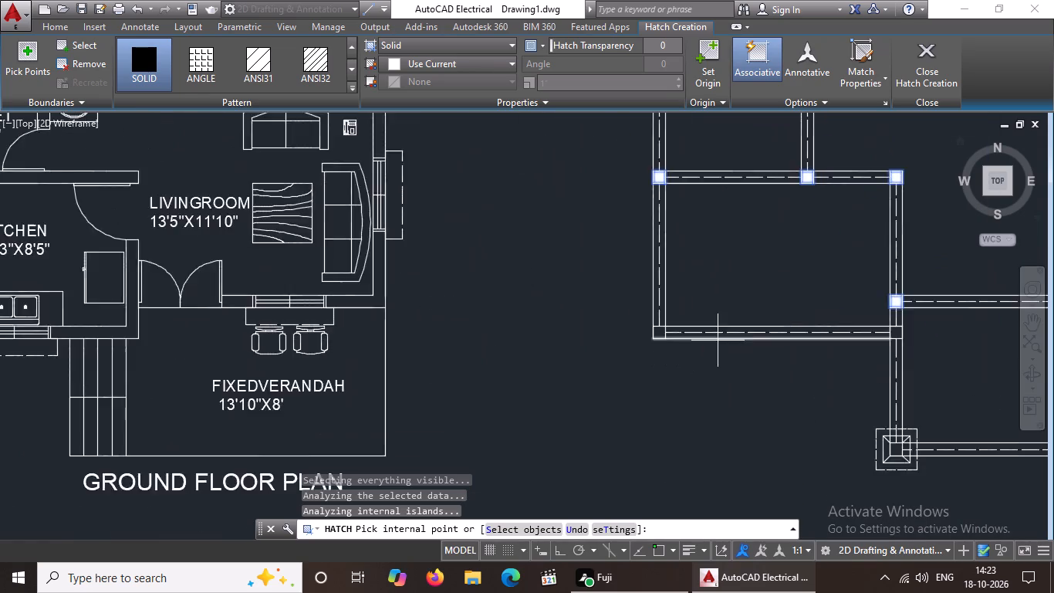
{"action": "scroll", "coordinate": [711, 342], "scroll_direction": "up", "scroll_amount": 3}
{"action": "left_click", "coordinate": [489, 297]}
{"action": "scroll", "coordinate": [522, 293], "scroll_direction": "down", "scroll_amount": 4}
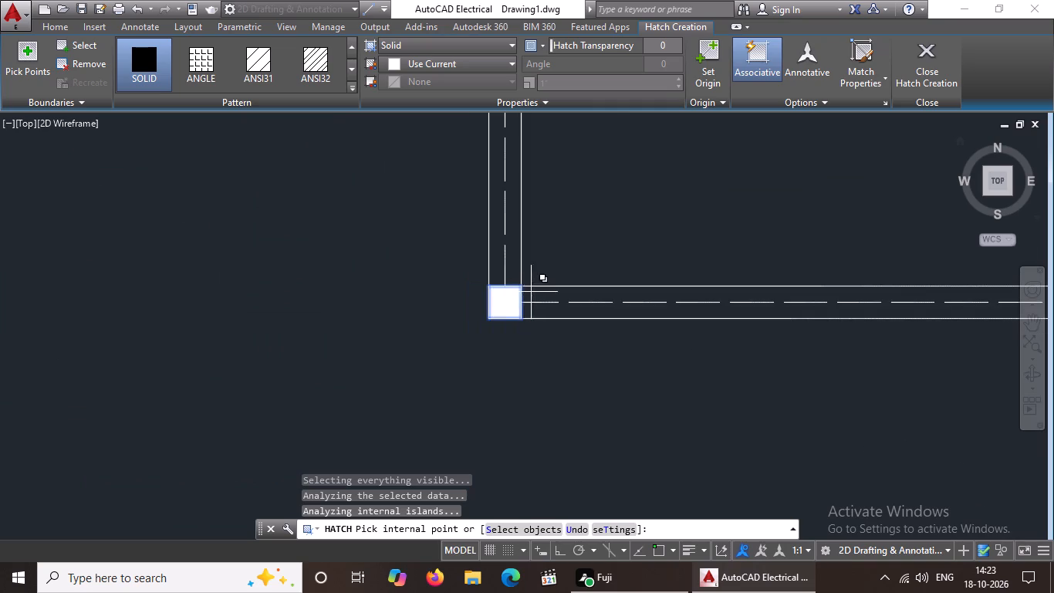
{"action": "scroll", "coordinate": [531, 292], "scroll_direction": "down", "scroll_amount": 3}
{"action": "scroll", "coordinate": [770, 293], "scroll_direction": "up", "scroll_amount": 6}
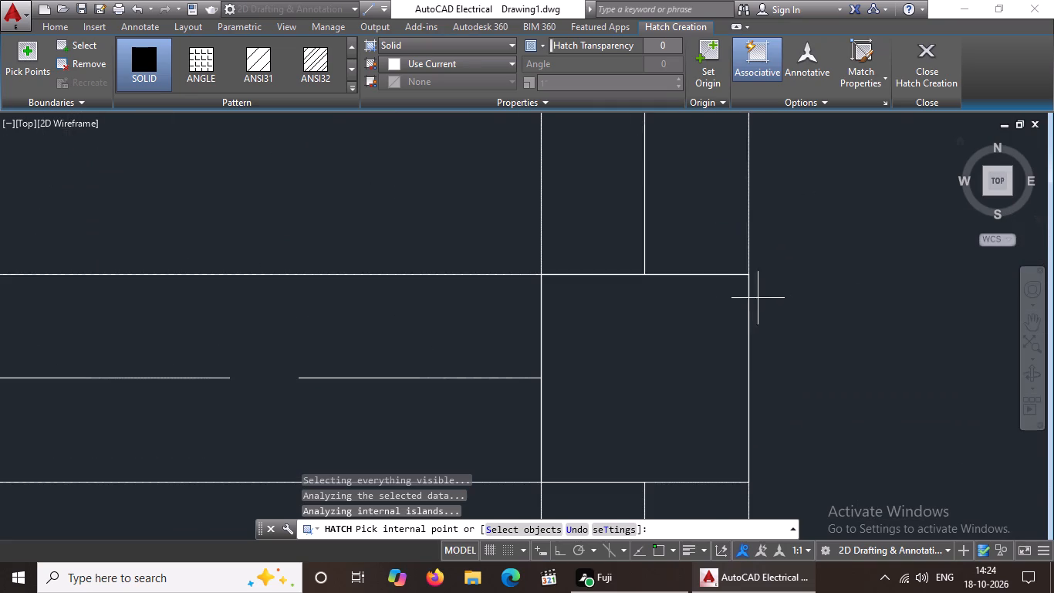
{"action": "left_click", "coordinate": [680, 330]}
Fill with solid hatch the column squares inside the two southern footings and finish the hatch.
{"action": "scroll", "coordinate": [691, 323], "scroll_direction": "down", "scroll_amount": 7}
{"action": "scroll", "coordinate": [692, 403], "scroll_direction": "up", "scroll_amount": 2}
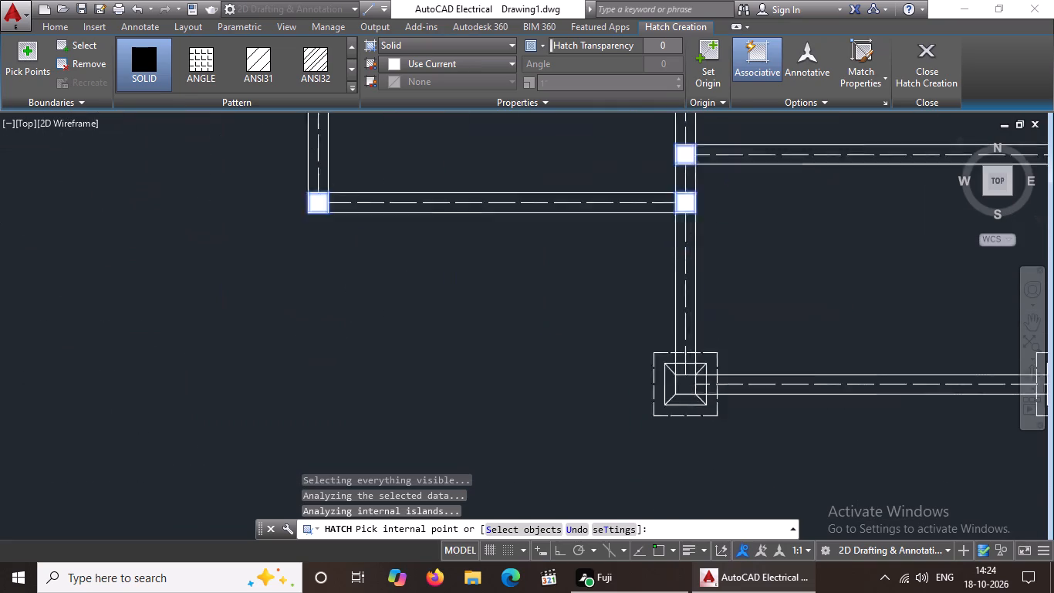
{"action": "scroll", "coordinate": [692, 403], "scroll_direction": "up", "scroll_amount": 4}
{"action": "left_click", "coordinate": [668, 344]}
{"action": "scroll", "coordinate": [713, 337], "scroll_direction": "down", "scroll_amount": 5}
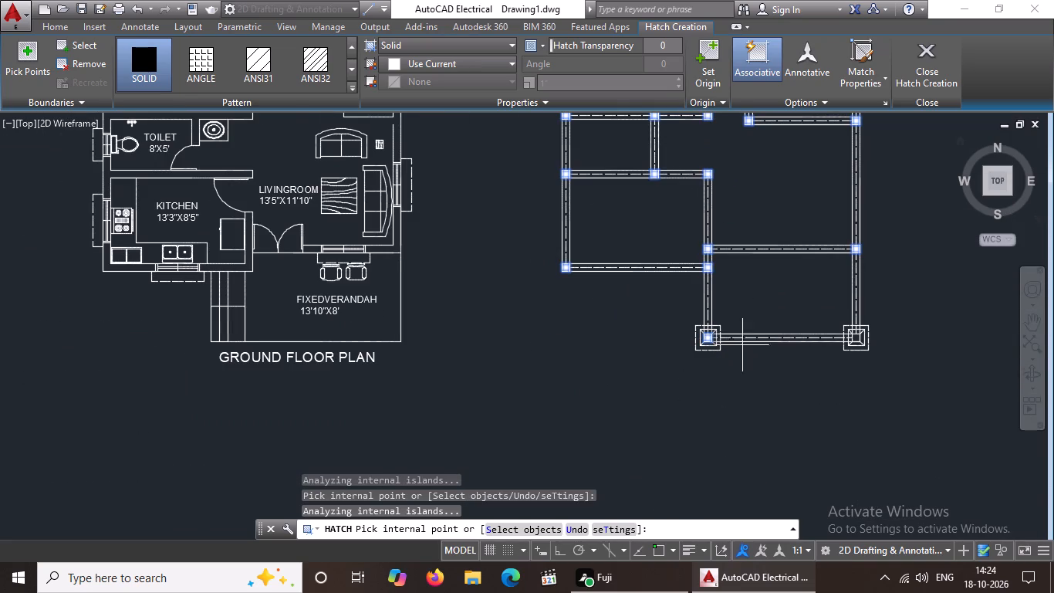
{"action": "scroll", "coordinate": [863, 334], "scroll_direction": "up", "scroll_amount": 6}
{"action": "left_click", "coordinate": [736, 374]}
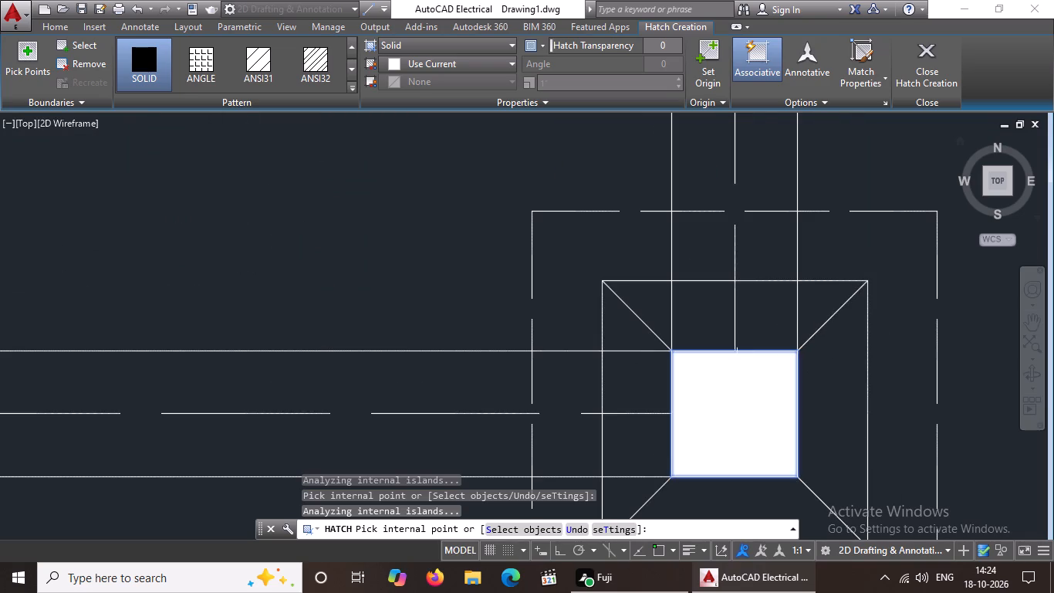
{"action": "scroll", "coordinate": [748, 368], "scroll_direction": "down", "scroll_amount": 6}
{"action": "left_click", "coordinate": [931, 76]}
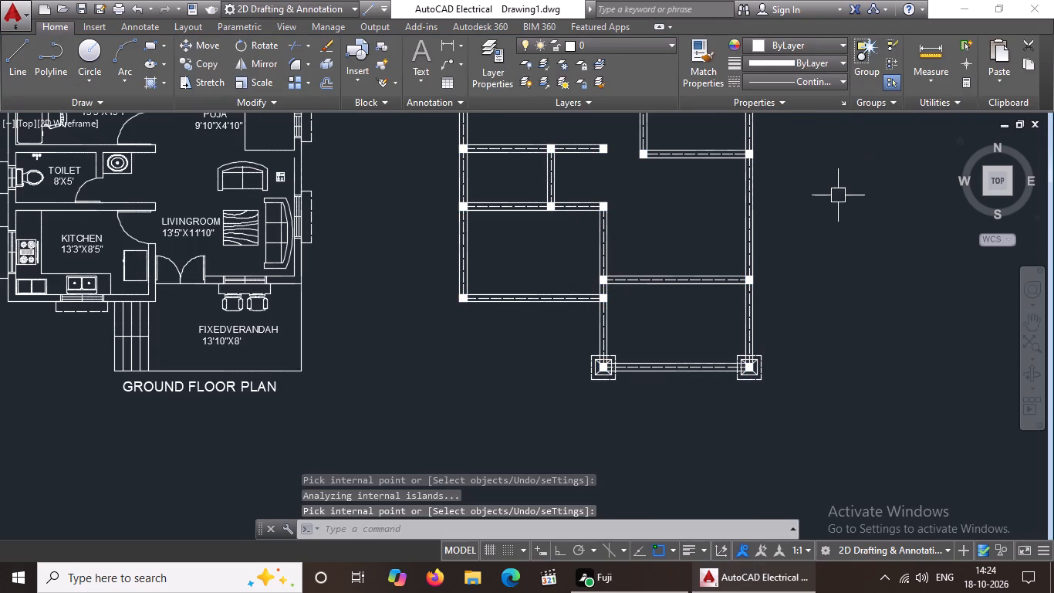
Examine the filled column layout, especially the two southern footings and the closely spaced columns at the verandah's northwest corner.
{"action": "scroll", "coordinate": [836, 196], "scroll_direction": "down", "scroll_amount": 1}
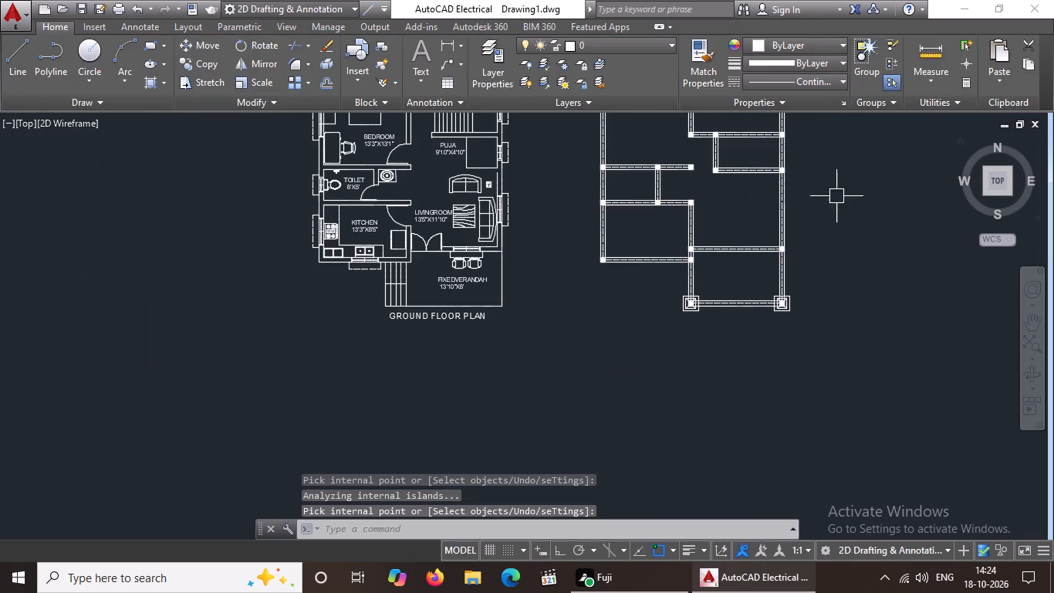
{"action": "middle_click_drag", "start_coordinate": [825, 214], "coordinate": [804, 359]}
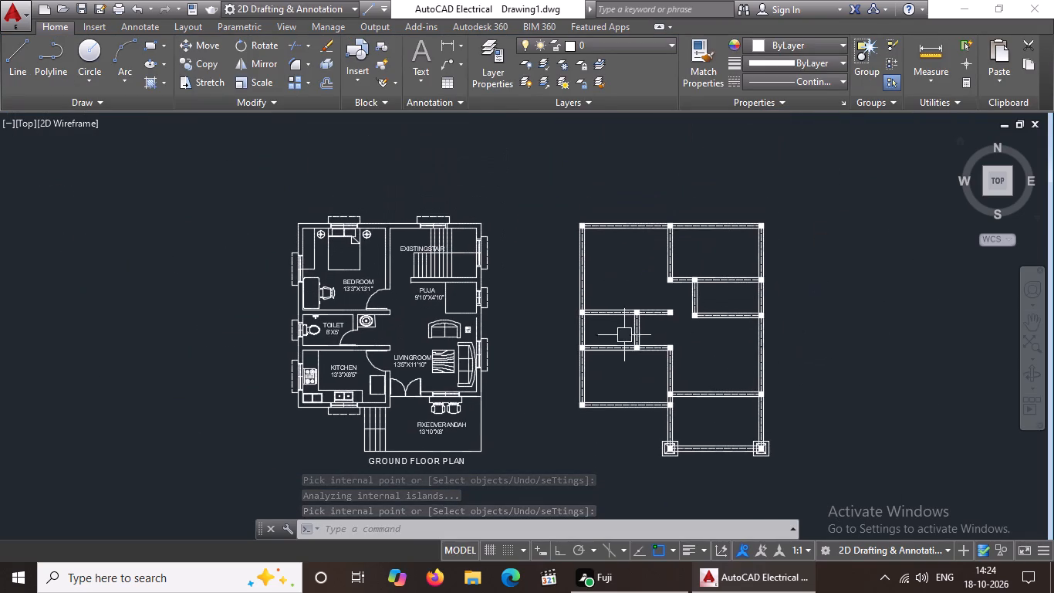
{"action": "scroll", "coordinate": [714, 477], "scroll_direction": "up", "scroll_amount": 3}
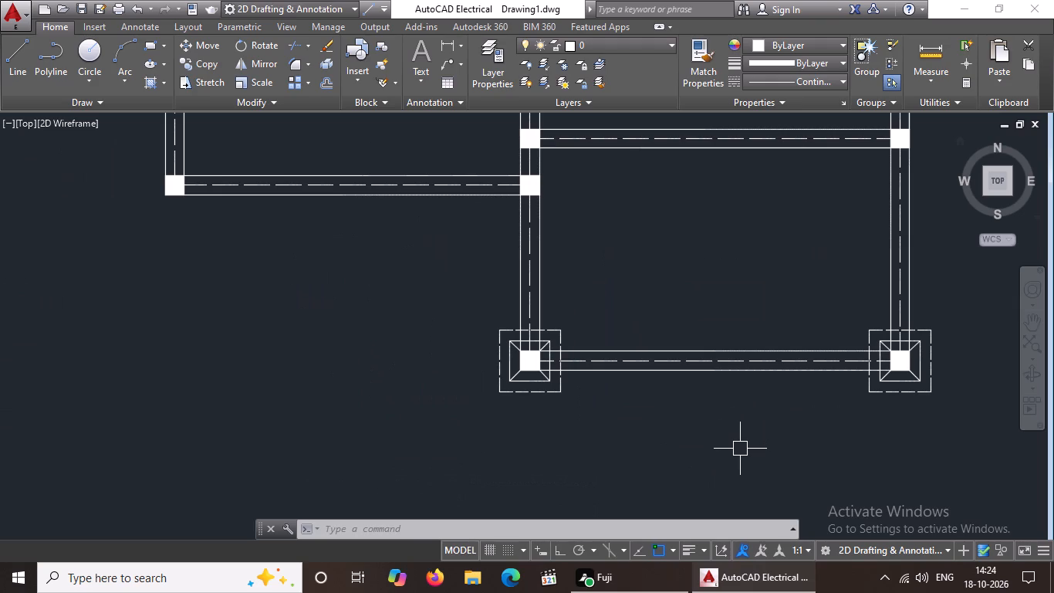
{"action": "scroll", "coordinate": [655, 385], "scroll_direction": "down", "scroll_amount": 2}
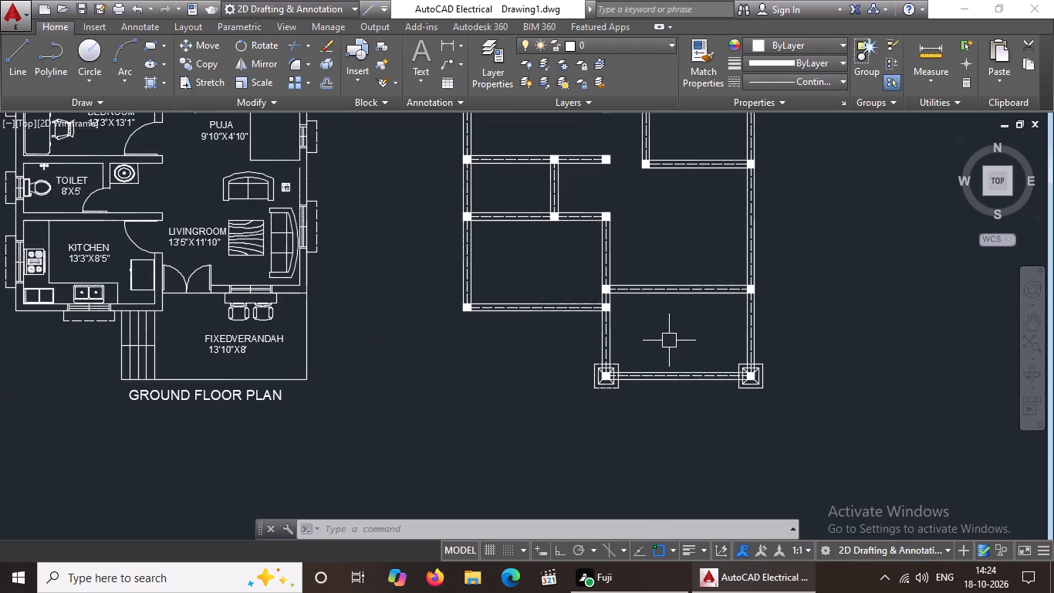
{"action": "middle_click_drag", "start_coordinate": [669, 340], "coordinate": [669, 392]}
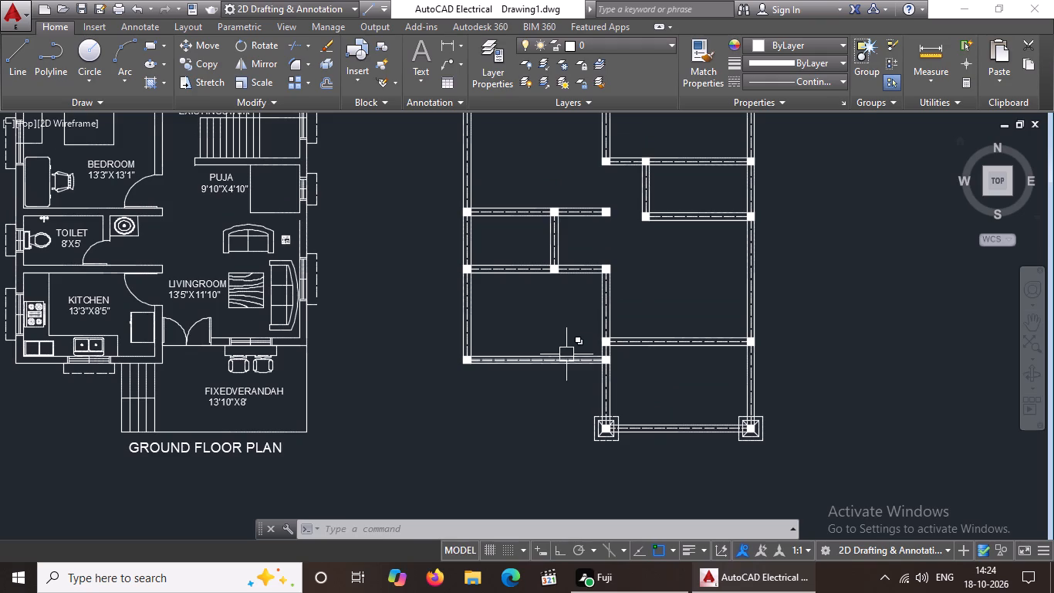
{"action": "scroll", "coordinate": [570, 355], "scroll_direction": "up", "scroll_amount": 1}
{"action": "scroll", "coordinate": [642, 366], "scroll_direction": "up", "scroll_amount": 1}
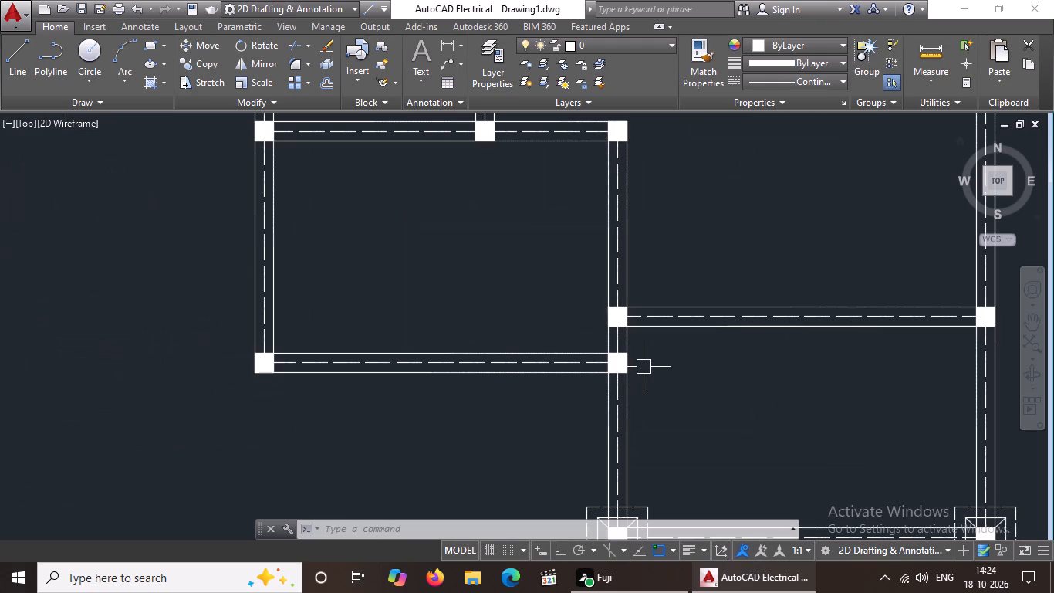
{"action": "scroll", "coordinate": [644, 367], "scroll_direction": "down", "scroll_amount": 1}
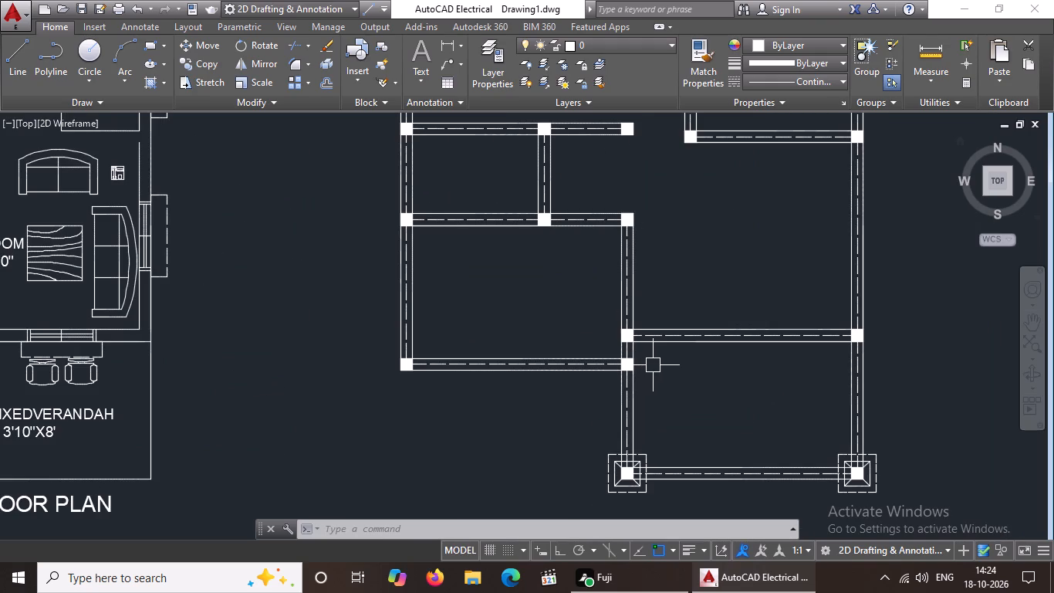
Offset the north edge of the lower closely spaced column at the verandah's northwest corner twice northward at 5" spacing.
{"action": "key", "text": "Escape"}
{"action": "key", "text": "o"}
{"action": "key", "text": "Return"}
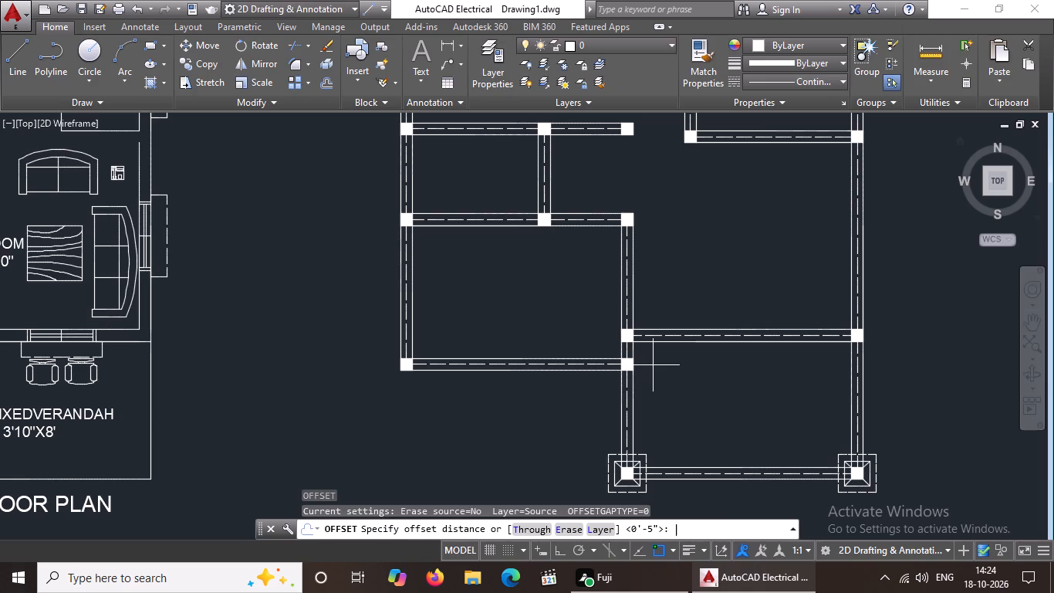
{"action": "type", "text": "5\""}
{"action": "key", "text": "Return"}
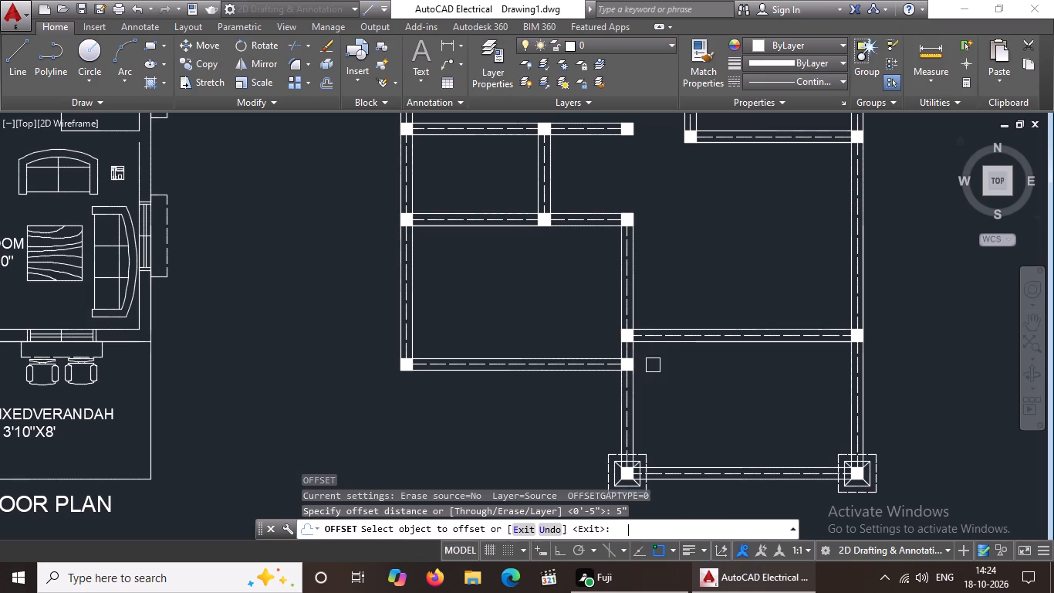
{"action": "scroll", "coordinate": [633, 372], "scroll_direction": "up", "scroll_amount": 3}
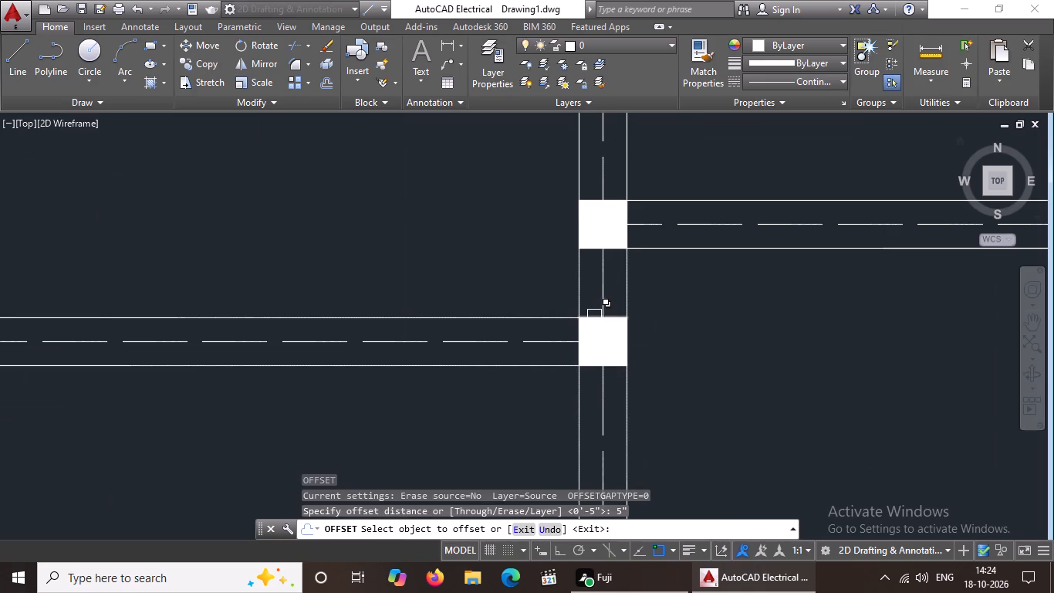
{"action": "scroll", "coordinate": [595, 317], "scroll_direction": "up", "scroll_amount": 2}
{"action": "left_click", "coordinate": [585, 317]}
{"action": "left_click", "coordinate": [596, 258]}
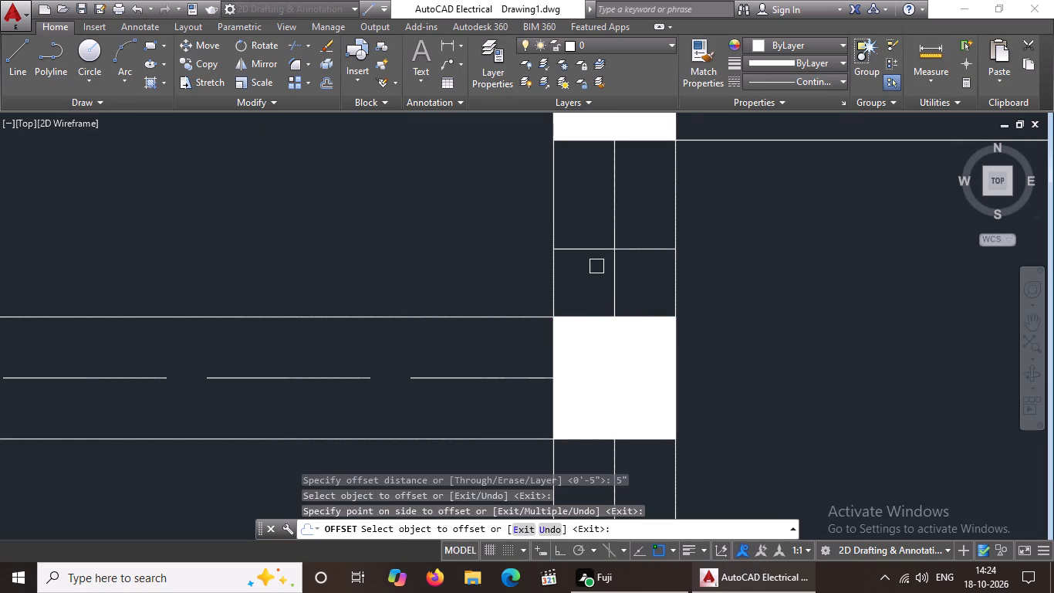
{"action": "left_click", "coordinate": [598, 246]}
{"action": "left_click", "coordinate": [604, 201]}
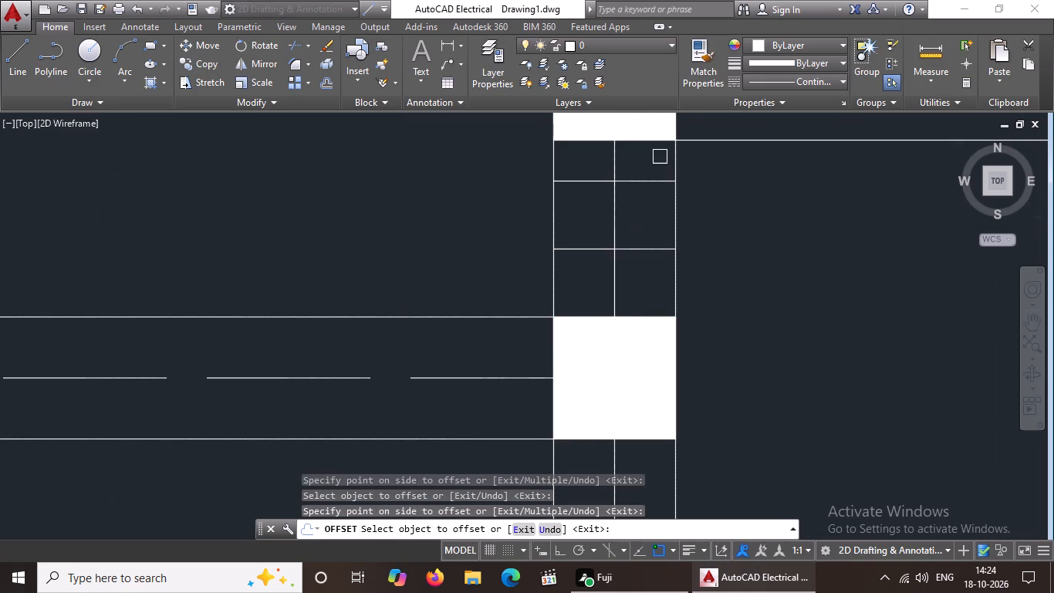
Offset the same column's south edge twice southward at 5" spacing.
{"action": "scroll", "coordinate": [682, 287], "scroll_direction": "down", "scroll_amount": 4}
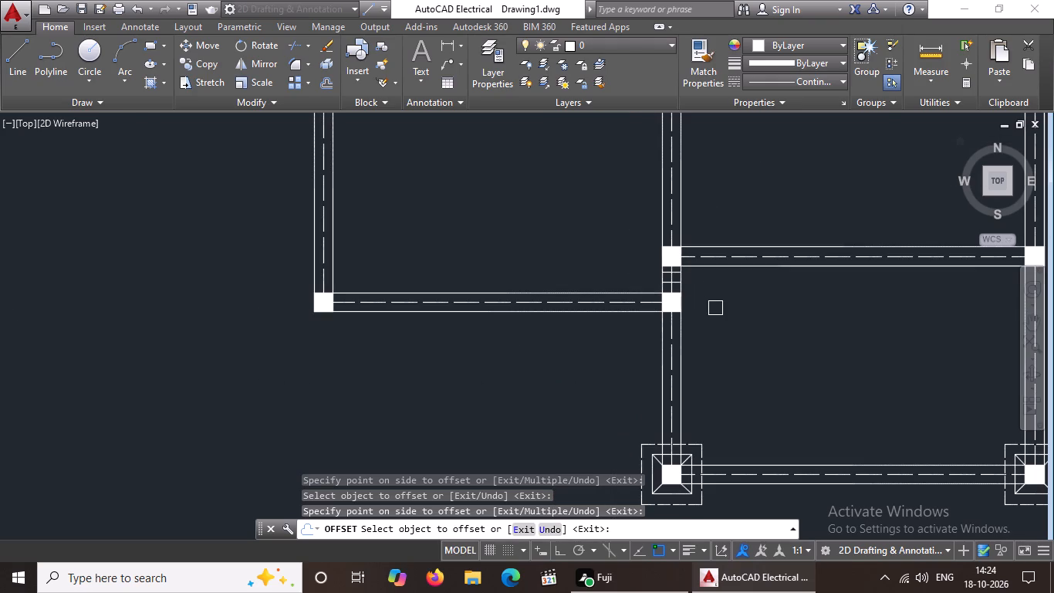
{"action": "scroll", "coordinate": [669, 316], "scroll_direction": "up", "scroll_amount": 2}
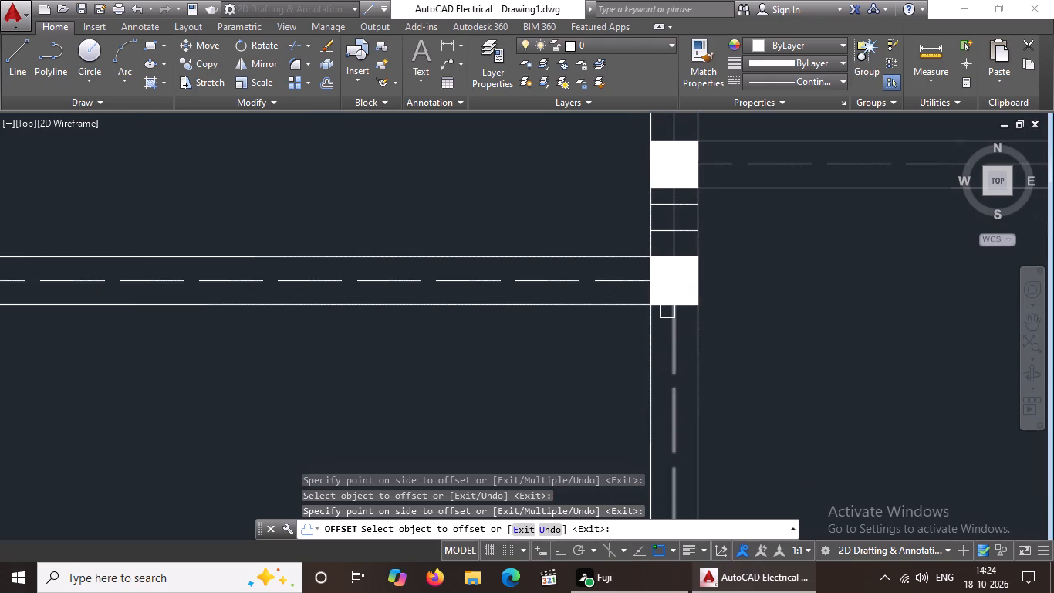
{"action": "left_click", "coordinate": [663, 305]}
{"action": "left_click", "coordinate": [660, 343]}
{"action": "left_click", "coordinate": [667, 330]}
{"action": "left_click", "coordinate": [670, 378]}
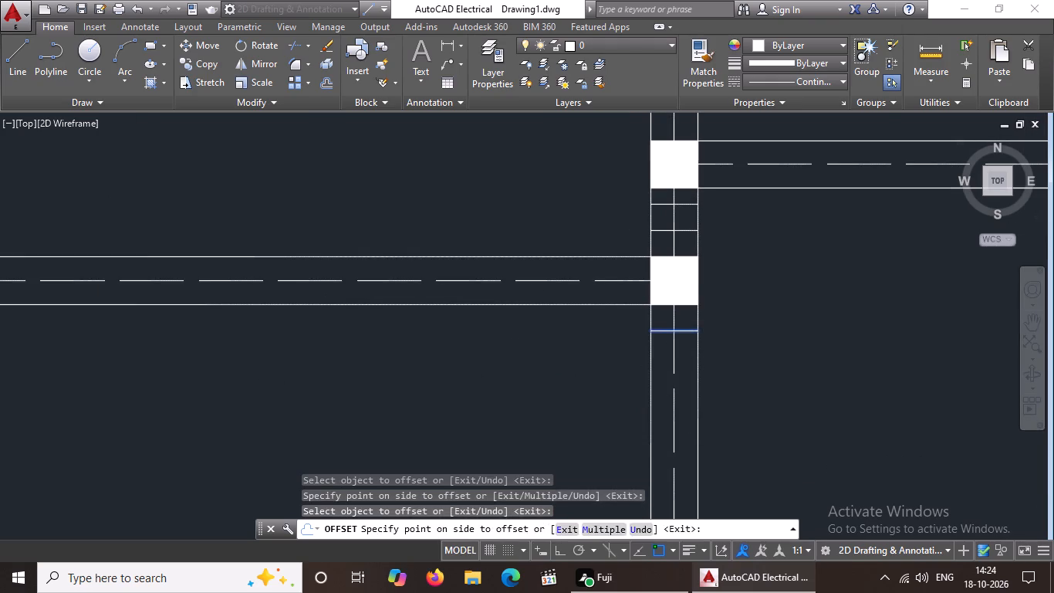
Offset the same column's east and west edges outward twice each at 5" spacing.
{"action": "left_click", "coordinate": [694, 296]}
{"action": "left_click", "coordinate": [772, 290]}
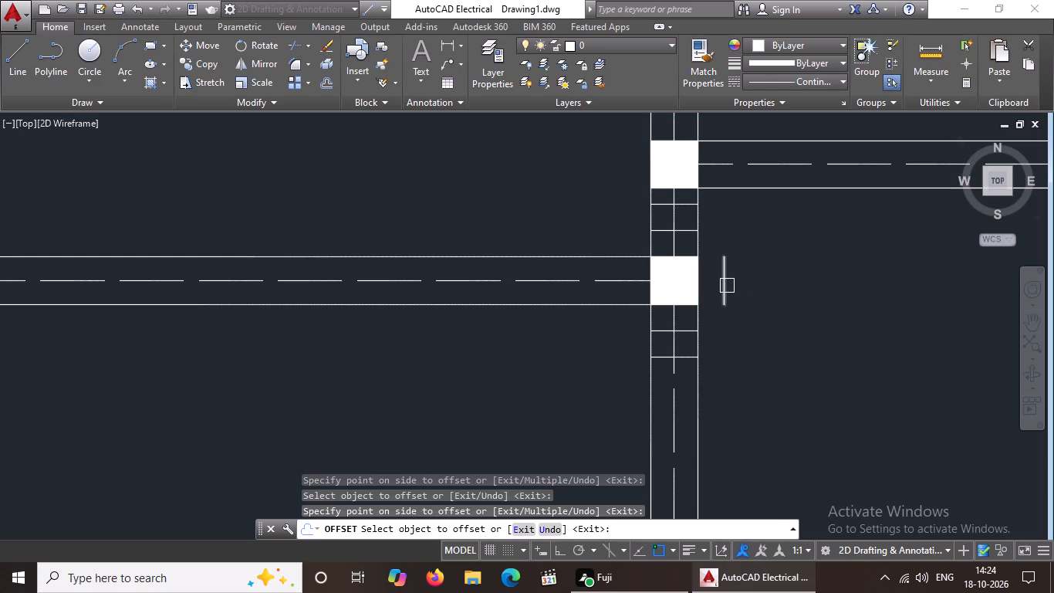
{"action": "left_click_drag", "start_coordinate": [727, 286], "coordinate": [735, 285]}
{"action": "left_click", "coordinate": [807, 292]}
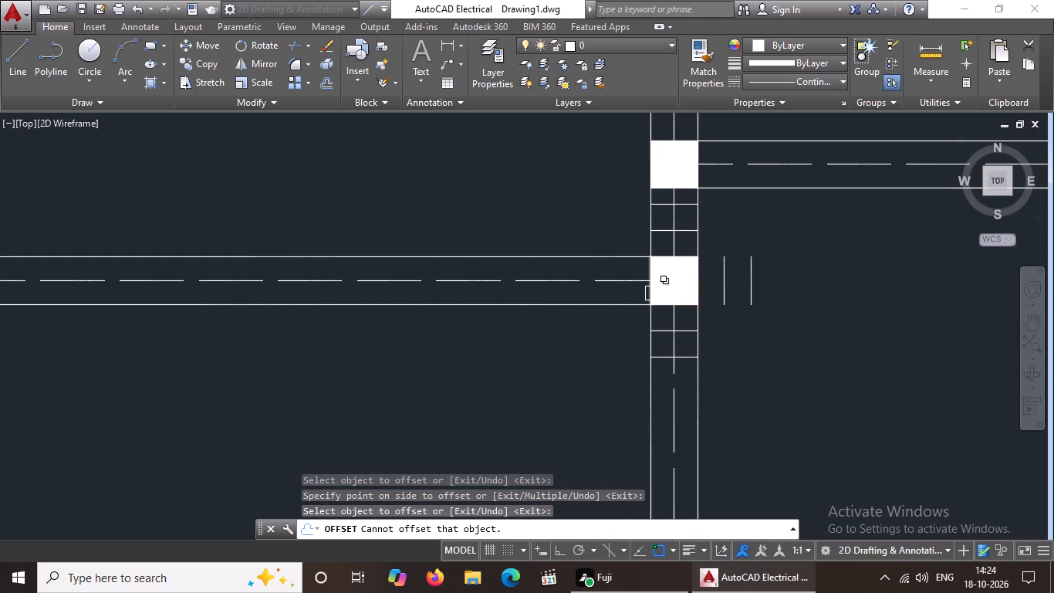
{"action": "left_click_drag", "start_coordinate": [652, 293], "coordinate": [643, 296]}
{"action": "left_click_drag", "start_coordinate": [551, 299], "coordinate": [566, 293]}
{"action": "left_click", "coordinate": [624, 294]}
{"action": "left_click", "coordinate": [540, 293]}
Offset the south and west edges of the southwestern room's bottom-left corner column outward twice each at 5".
{"action": "scroll", "coordinate": [640, 284], "scroll_direction": "down", "scroll_amount": 4}
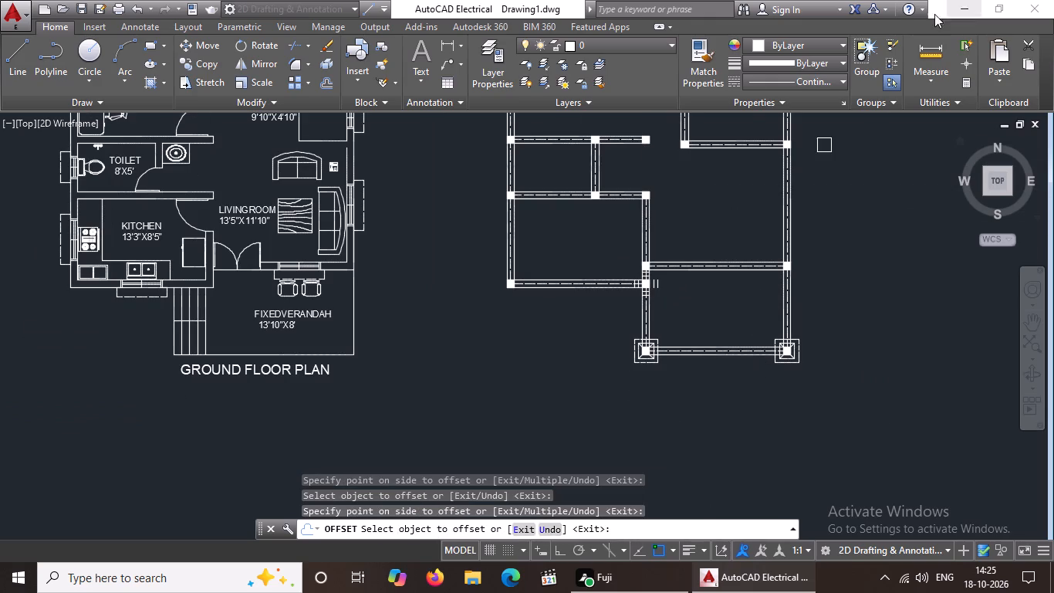
{"action": "scroll", "coordinate": [495, 301], "scroll_direction": "up", "scroll_amount": 3}
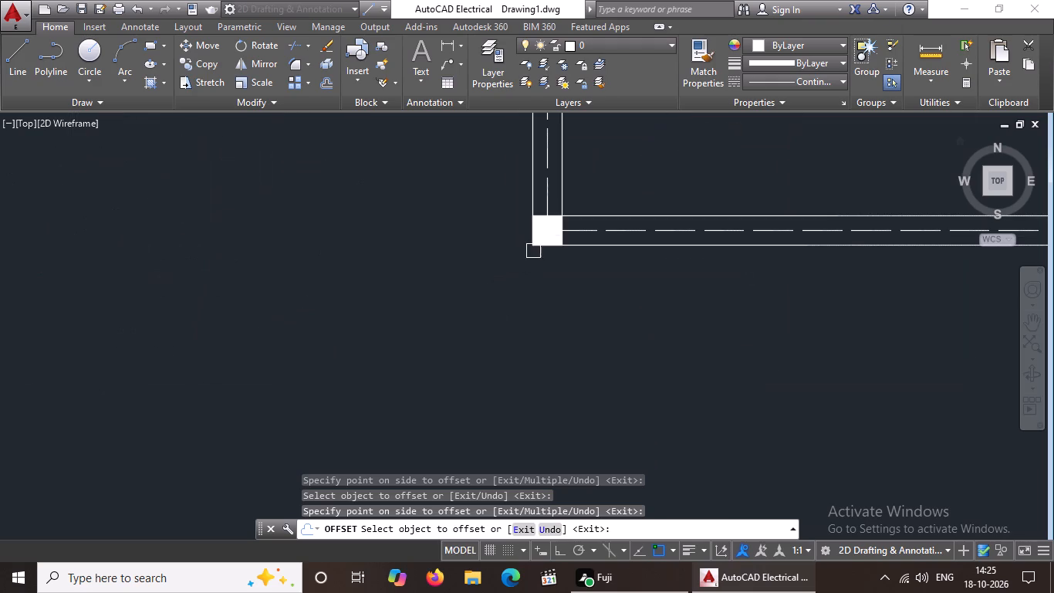
{"action": "left_click", "coordinate": [543, 244]}
{"action": "left_click", "coordinate": [540, 343]}
{"action": "left_click", "coordinate": [564, 266]}
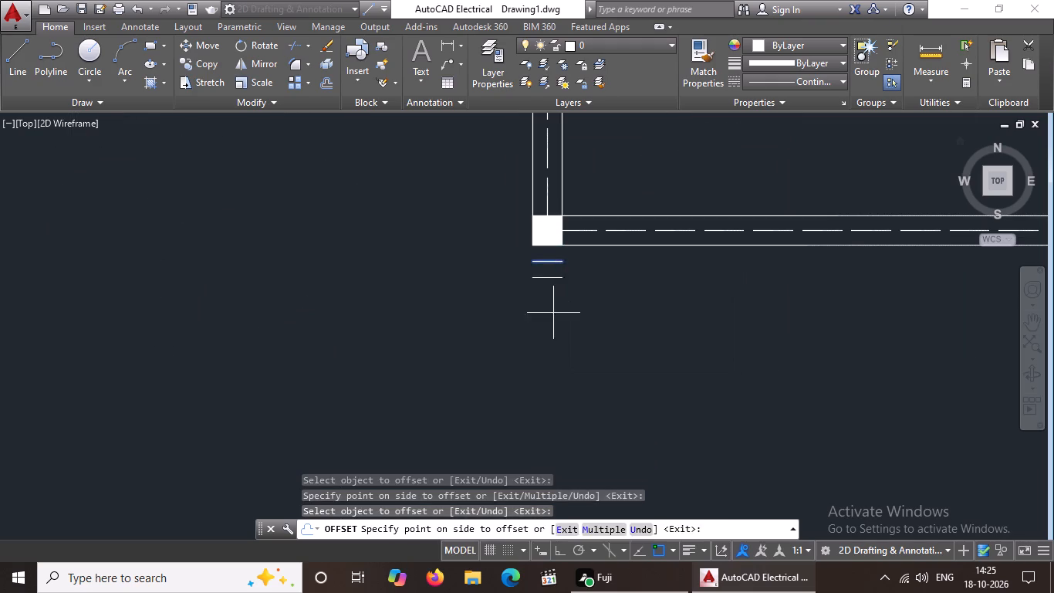
{"action": "left_click", "coordinate": [553, 319]}
{"action": "left_click", "coordinate": [532, 231]}
{"action": "left_click", "coordinate": [448, 257]}
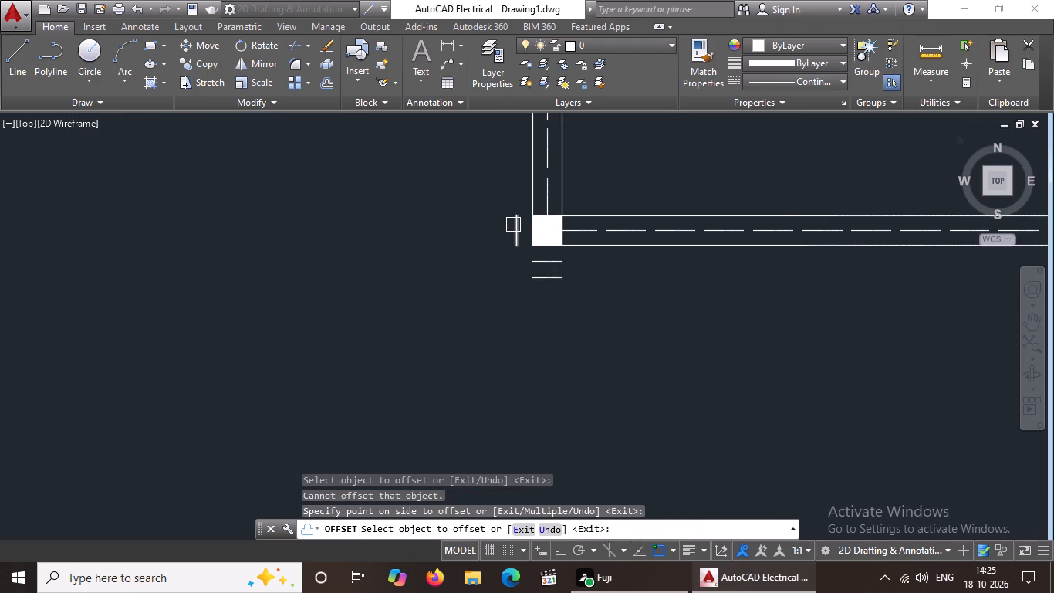
{"action": "left_click", "coordinate": [513, 225]}
{"action": "left_click", "coordinate": [424, 256]}
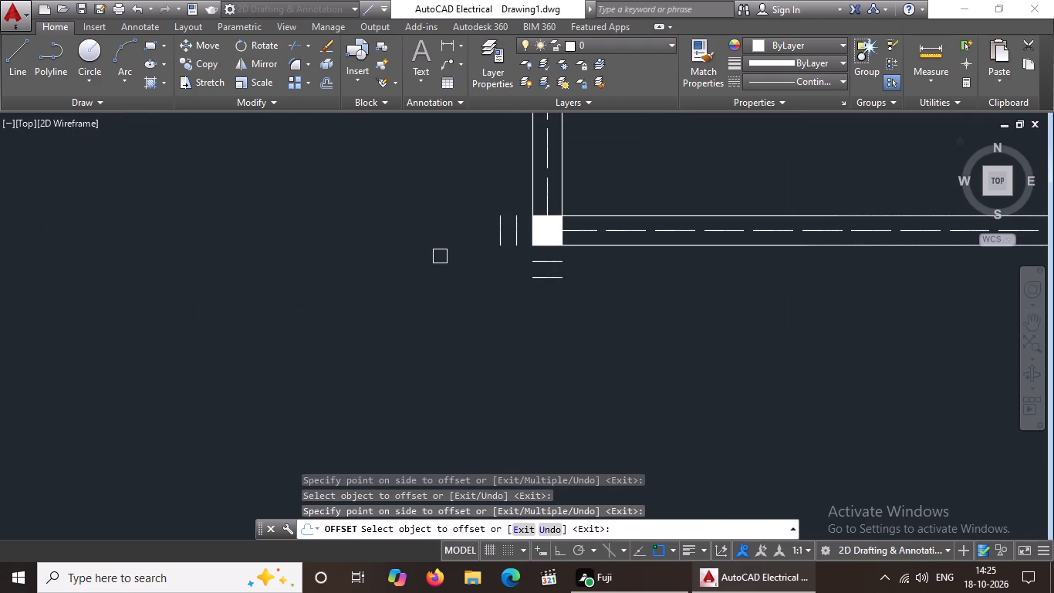
Offset the north edge of the southwestern room's bottom-left corner column twice northward at 5" spacing.
{"action": "left_click", "coordinate": [551, 215]}
{"action": "left_click", "coordinate": [567, 158]}
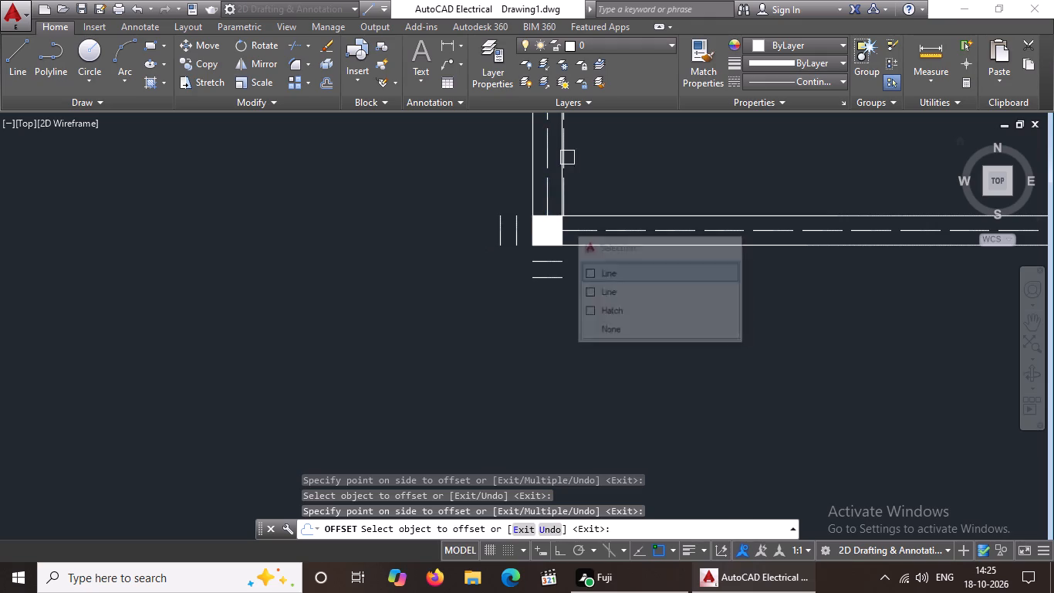
{"action": "scroll", "coordinate": [573, 215], "scroll_direction": "up", "scroll_amount": 3}
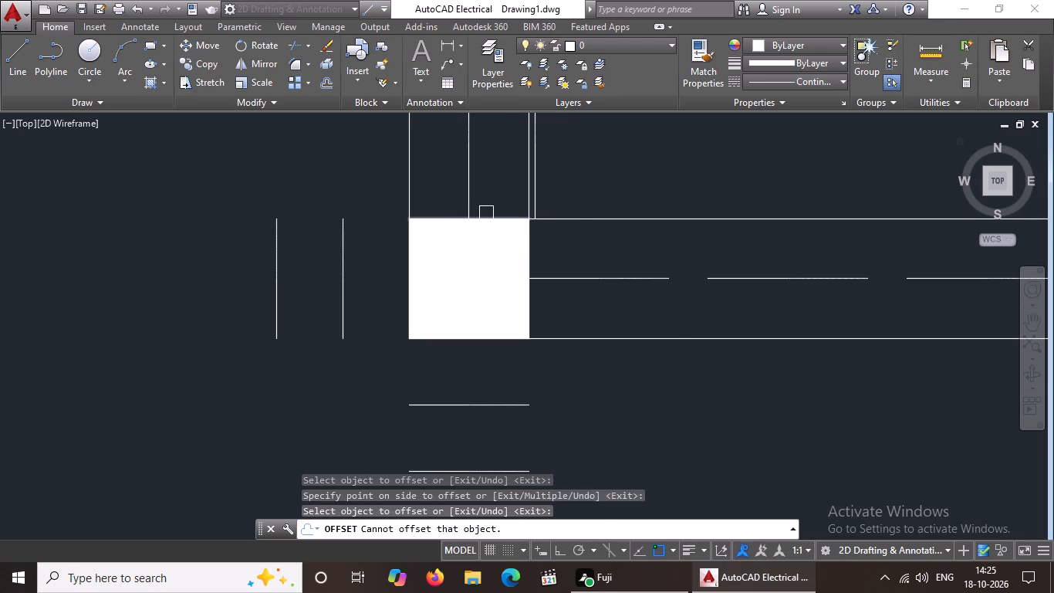
{"action": "left_click", "coordinate": [486, 213]}
{"action": "left_click", "coordinate": [505, 141]}
{"action": "left_click", "coordinate": [505, 154]}
{"action": "left_click", "coordinate": [513, 128]}
Offset the east edge of the same corner column twice eastward along the bottom beam at 5" spacing.
{"action": "scroll", "coordinate": [519, 133], "scroll_direction": "down", "scroll_amount": 2}
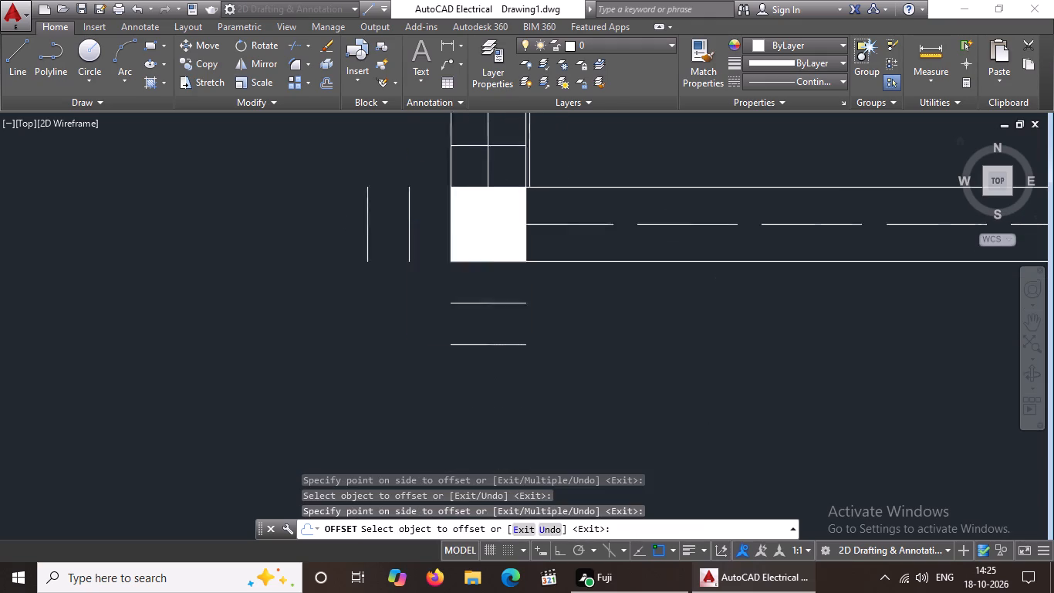
{"action": "scroll", "coordinate": [522, 141], "scroll_direction": "down", "scroll_amount": 1}
{"action": "middle_click_drag", "start_coordinate": [557, 203], "coordinate": [537, 300]}
{"action": "scroll", "coordinate": [529, 280], "scroll_direction": "up", "scroll_amount": 3}
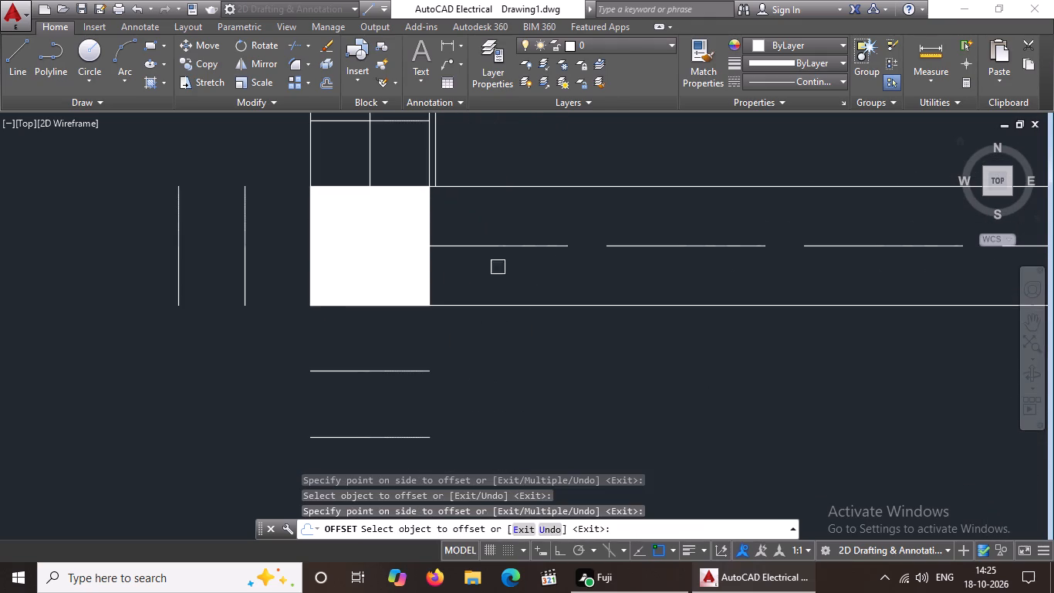
{"action": "left_click", "coordinate": [431, 267]}
{"action": "left_click", "coordinate": [505, 260]}
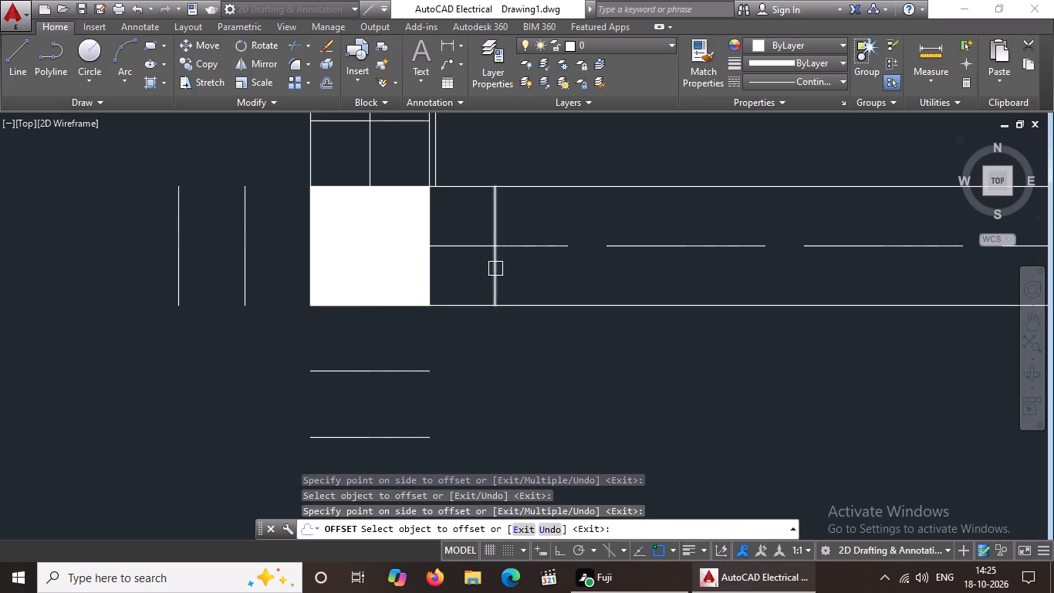
{"action": "left_click_drag", "start_coordinate": [496, 268], "coordinate": [511, 263]}
{"action": "left_click", "coordinate": [560, 261]}
Offset the south and east edges of the column at the verandah bay's northeast corner outward twice each at 5".
{"action": "scroll", "coordinate": [564, 261], "scroll_direction": "down", "scroll_amount": 5}
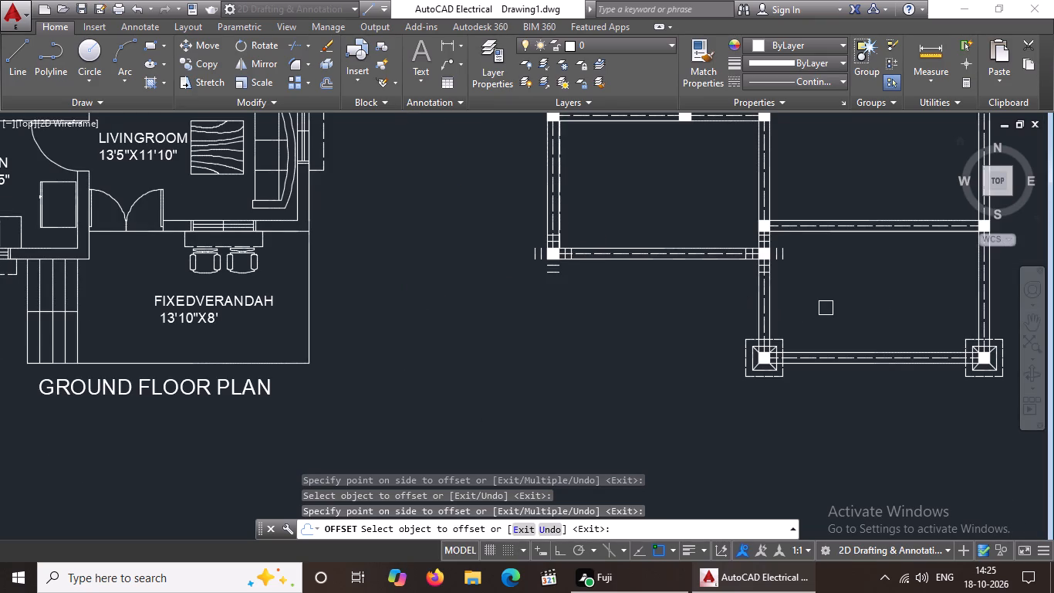
{"action": "middle_click_drag", "start_coordinate": [826, 307], "coordinate": [567, 362]}
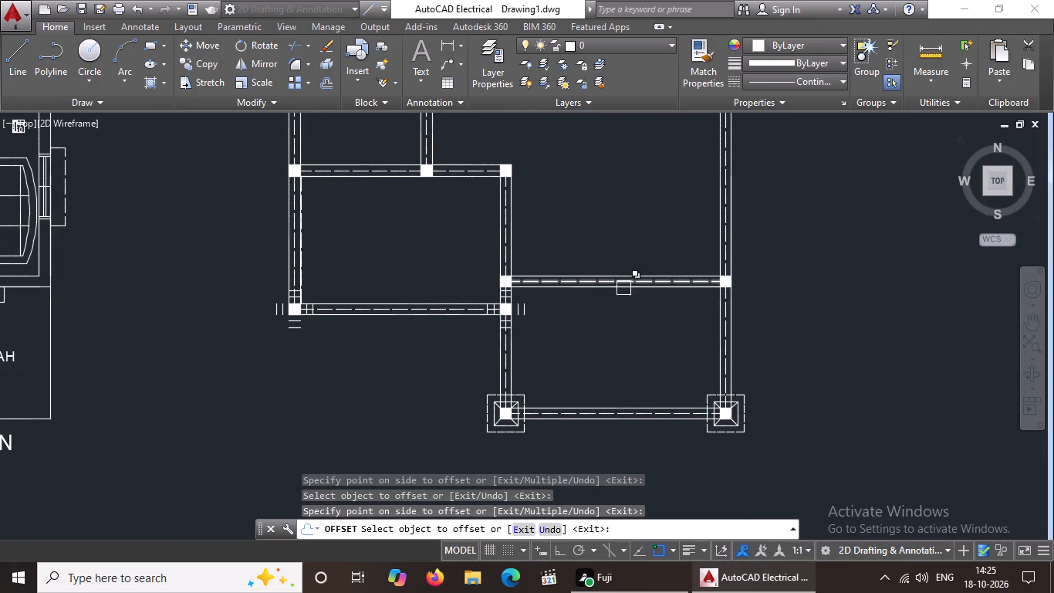
{"action": "scroll", "coordinate": [721, 293], "scroll_direction": "up", "scroll_amount": 5}
{"action": "left_click", "coordinate": [711, 254]}
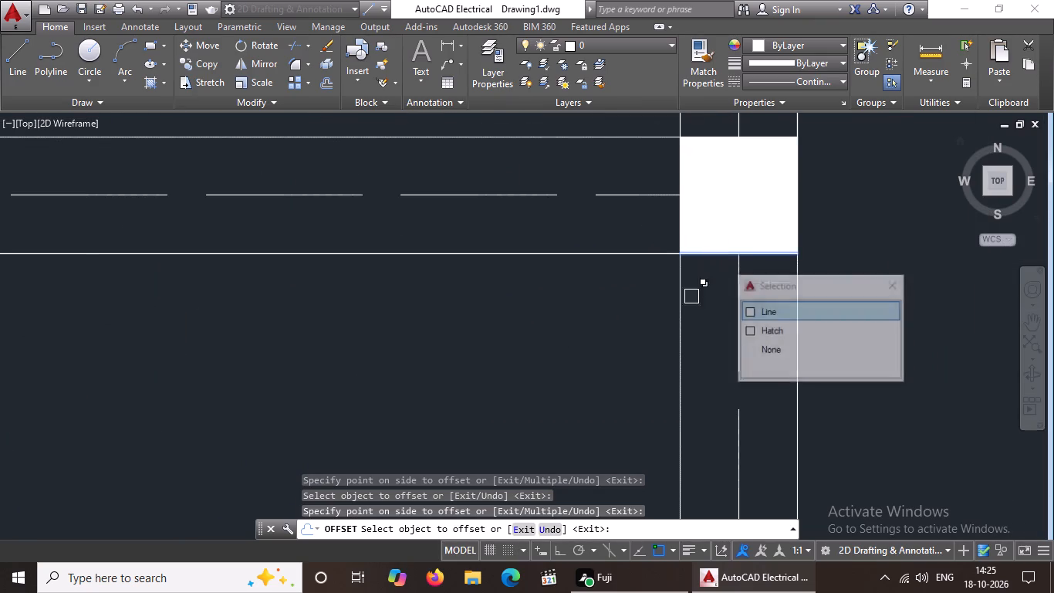
{"action": "left_click", "coordinate": [688, 328]}
{"action": "left_click_drag", "start_coordinate": [701, 317], "coordinate": [703, 325]}
{"action": "left_click", "coordinate": [716, 405]}
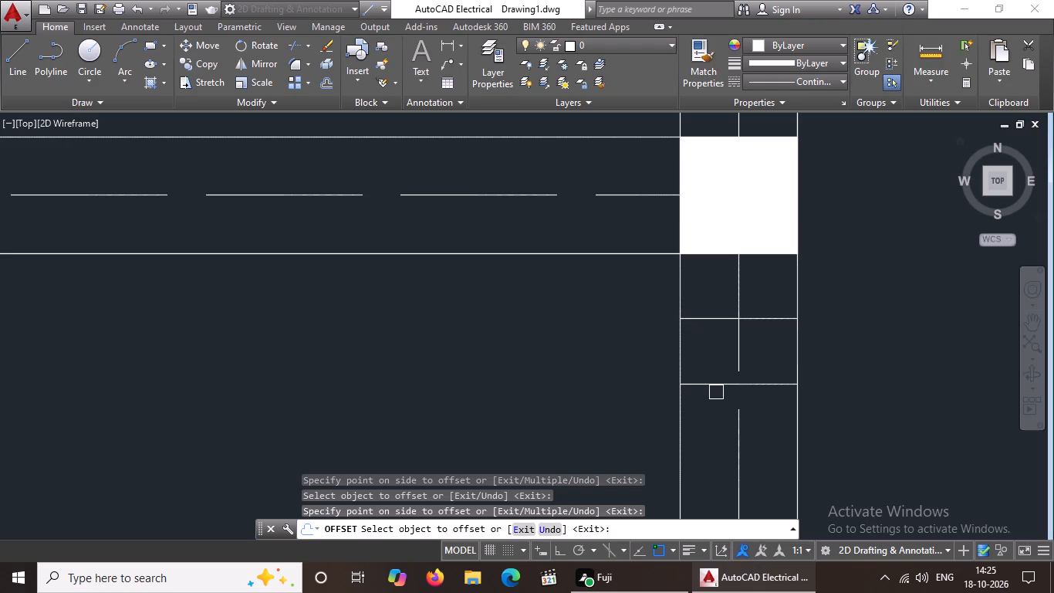
{"action": "left_click", "coordinate": [793, 206]}
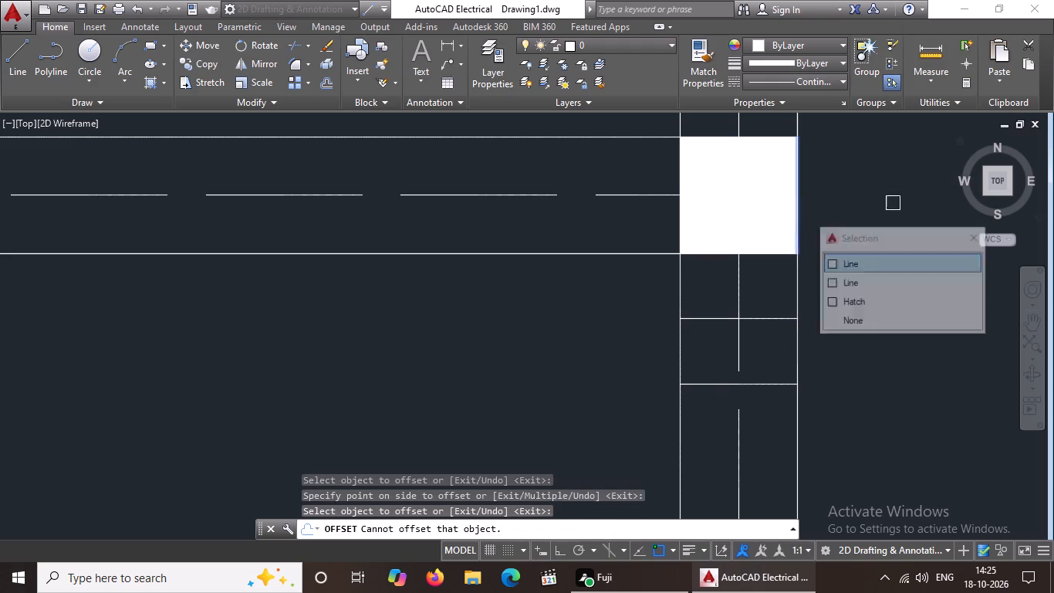
{"action": "left_click", "coordinate": [906, 203]}
{"action": "left_click", "coordinate": [860, 205]}
{"action": "left_click", "coordinate": [904, 202]}
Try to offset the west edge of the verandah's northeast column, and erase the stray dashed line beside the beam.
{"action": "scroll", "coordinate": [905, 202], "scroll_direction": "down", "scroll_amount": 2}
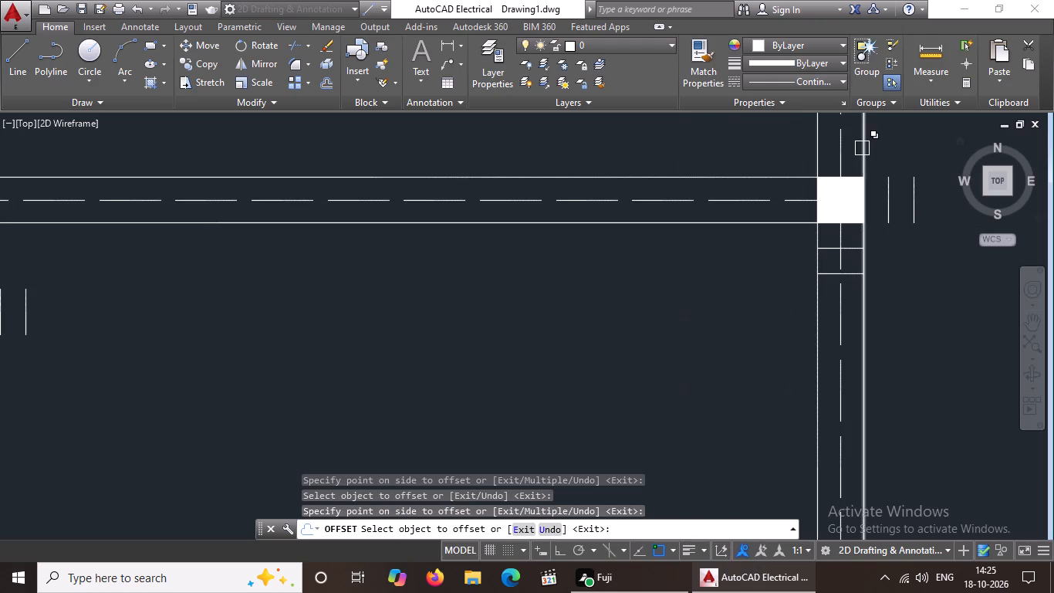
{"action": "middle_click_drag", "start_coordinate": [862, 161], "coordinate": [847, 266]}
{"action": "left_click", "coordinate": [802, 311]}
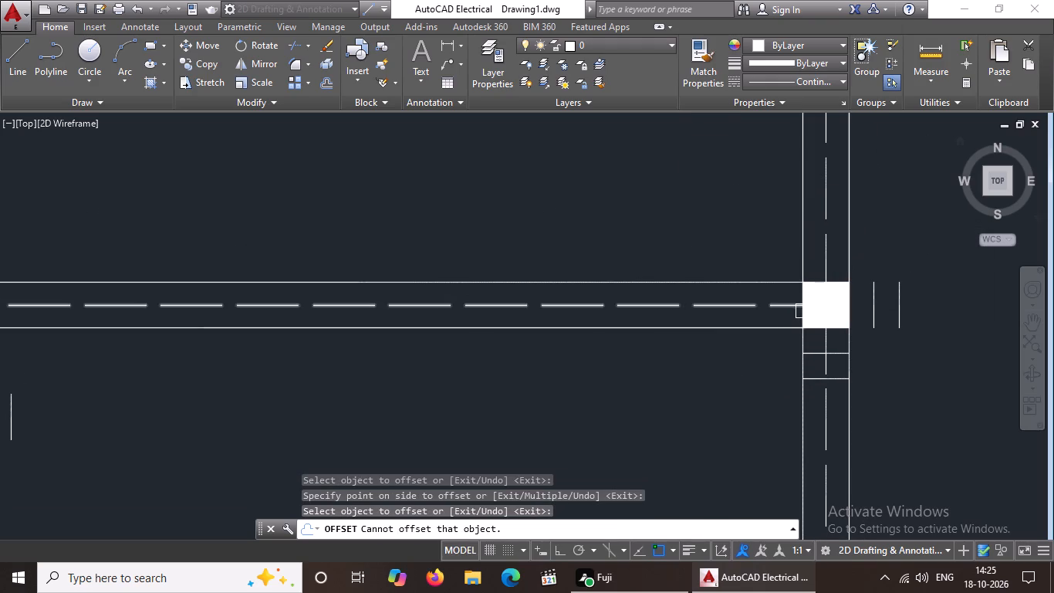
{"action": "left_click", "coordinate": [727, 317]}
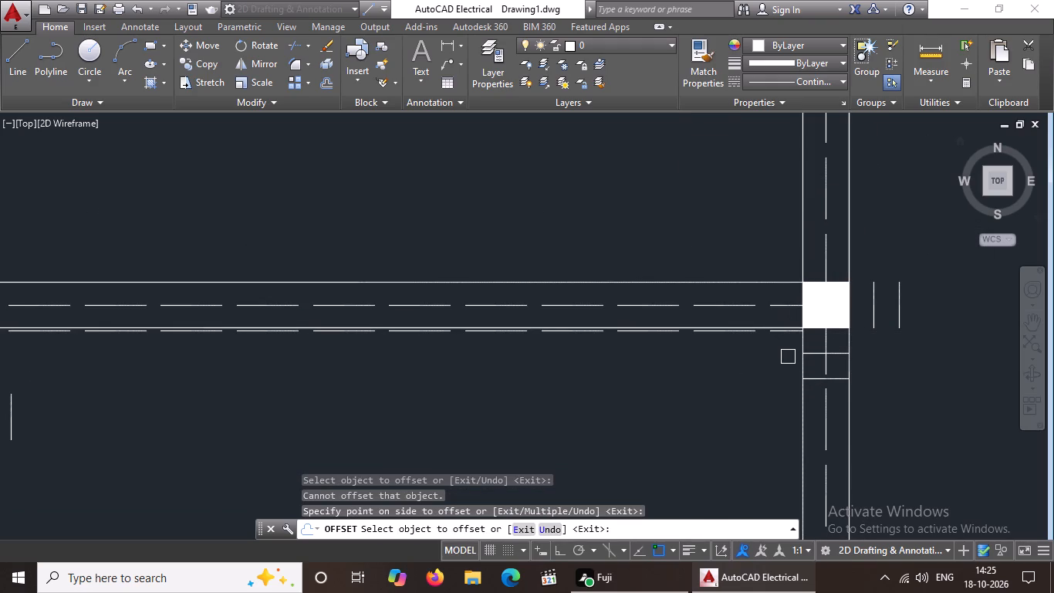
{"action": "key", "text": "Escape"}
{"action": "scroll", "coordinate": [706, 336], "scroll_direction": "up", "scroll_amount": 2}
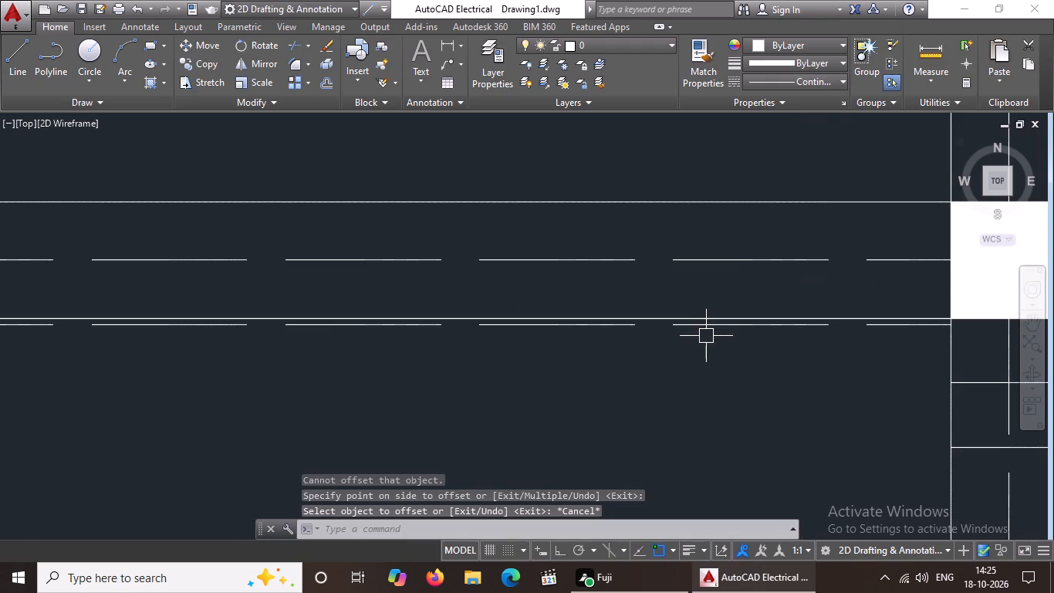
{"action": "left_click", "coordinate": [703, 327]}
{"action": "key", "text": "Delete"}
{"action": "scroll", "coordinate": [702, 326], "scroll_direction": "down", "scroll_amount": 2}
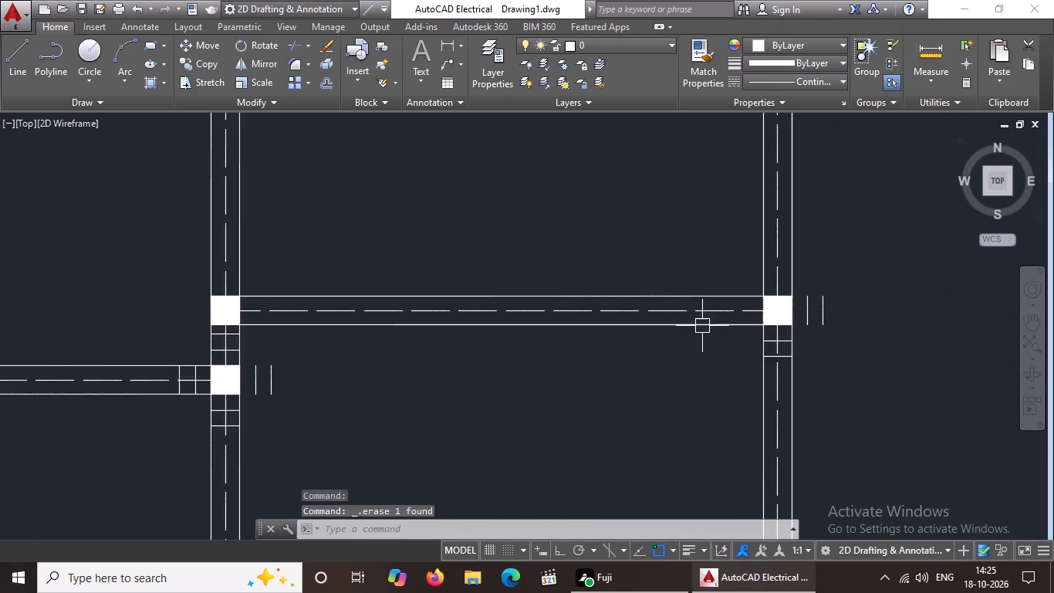
Offset the north edge of the verandah bay's northeast column twice northward along the east beam at 5" spacing.
{"action": "scroll", "coordinate": [702, 326], "scroll_direction": "down", "scroll_amount": 3}
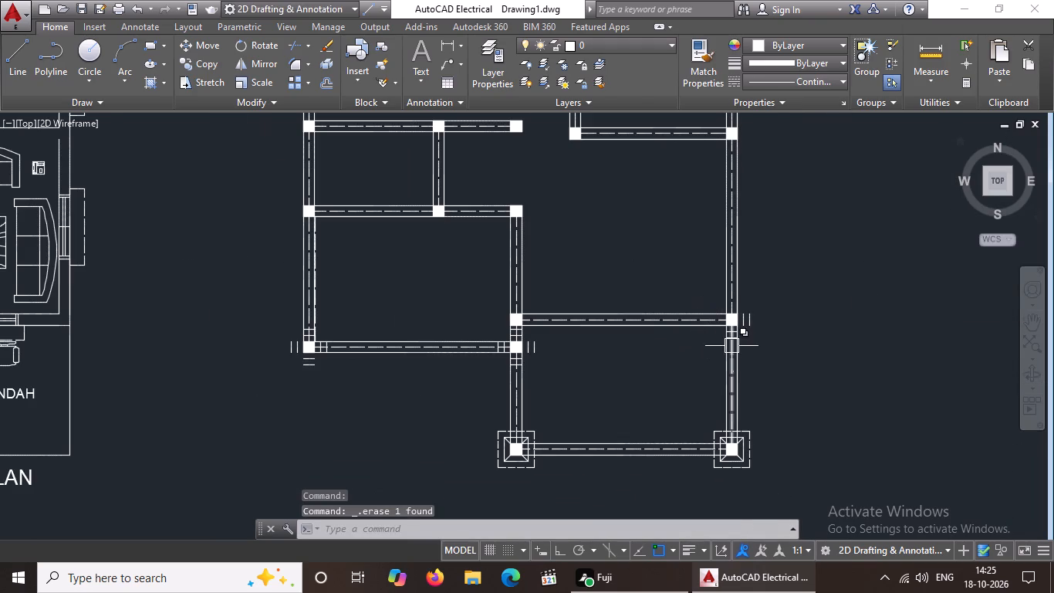
{"action": "scroll", "coordinate": [736, 345], "scroll_direction": "up", "scroll_amount": 3}
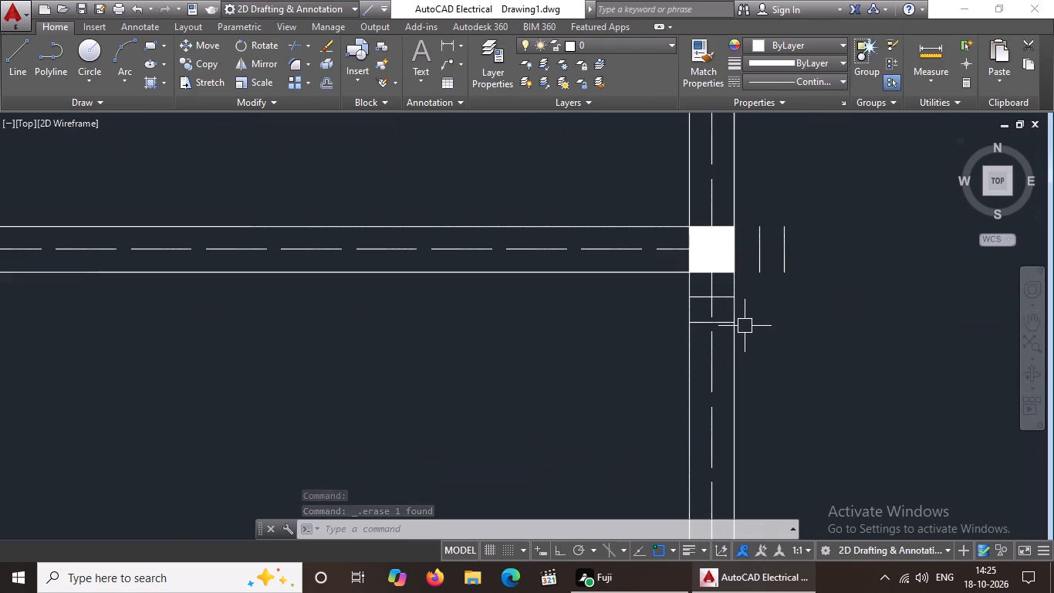
{"action": "key", "text": "Escape"}
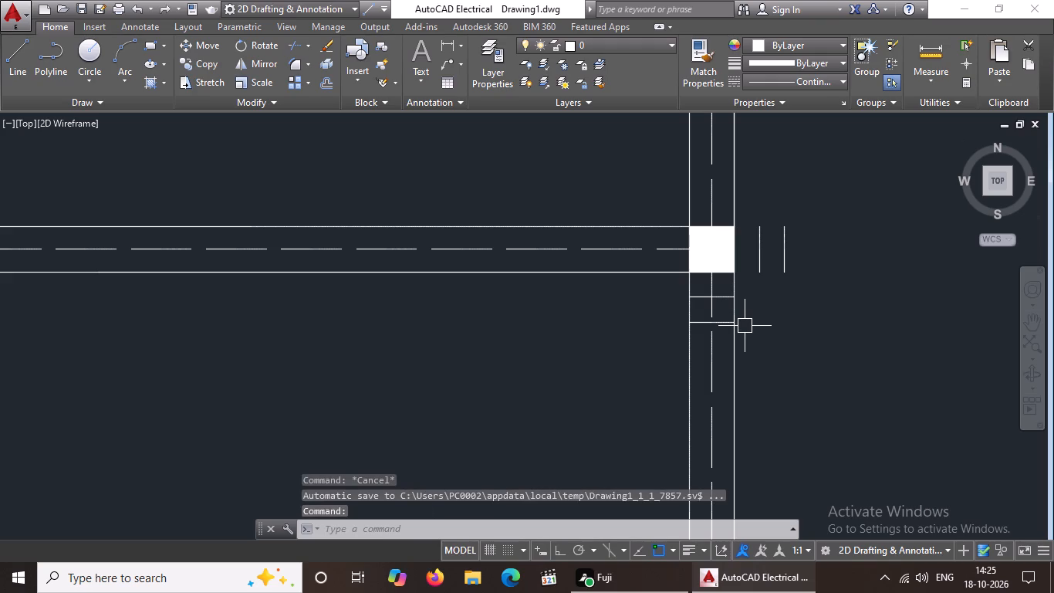
{"action": "type", "text": "O"}
{"action": "key", "text": "space"}
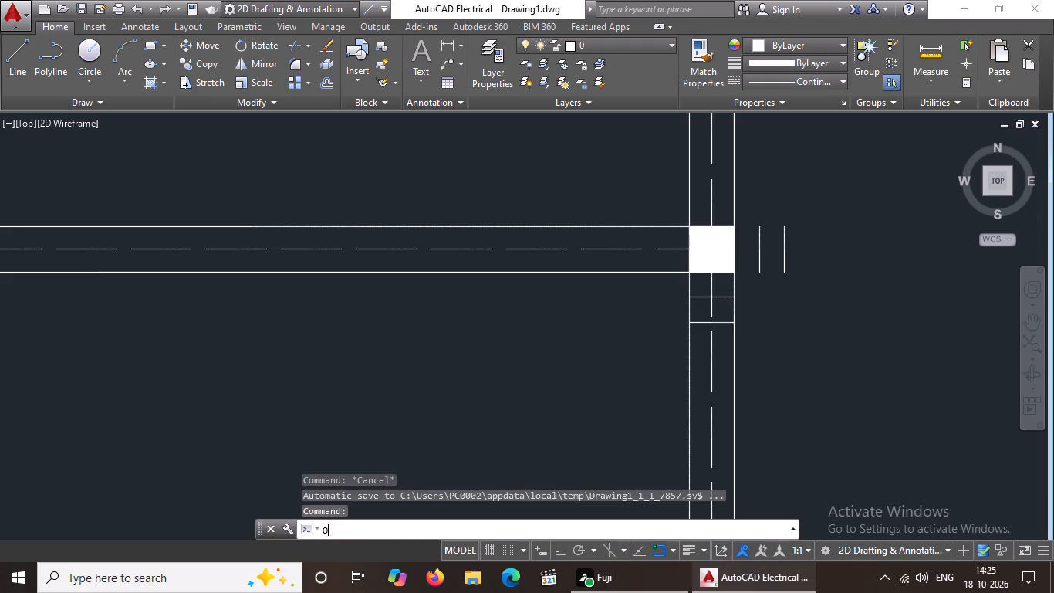
{"action": "key", "text": "5"}
{"action": "key", "text": "shift+quotedbl"}
{"action": "key", "text": "Return"}
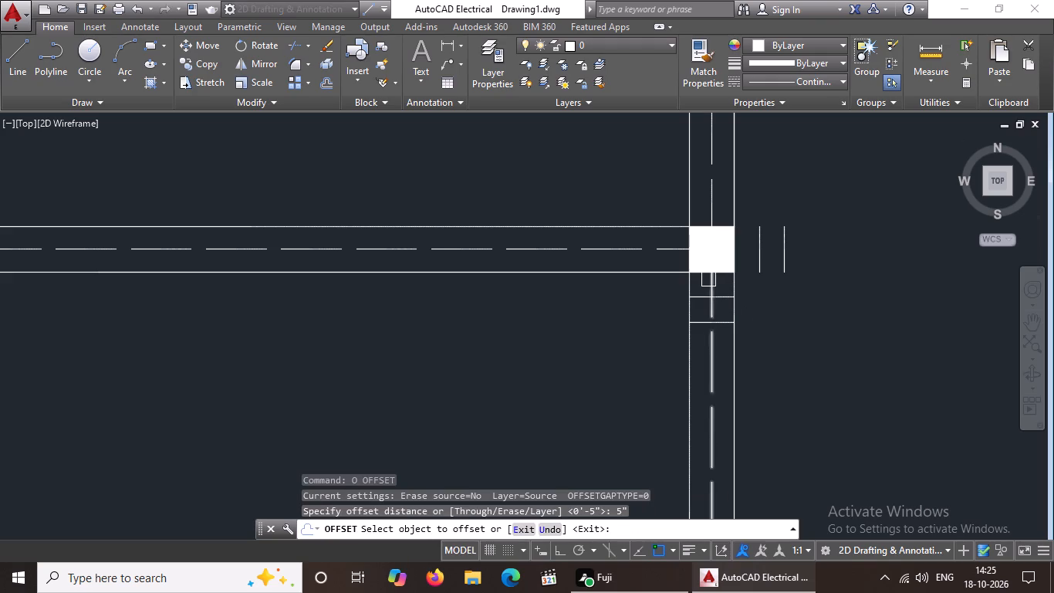
{"action": "scroll", "coordinate": [738, 228], "scroll_direction": "up", "scroll_amount": 3}
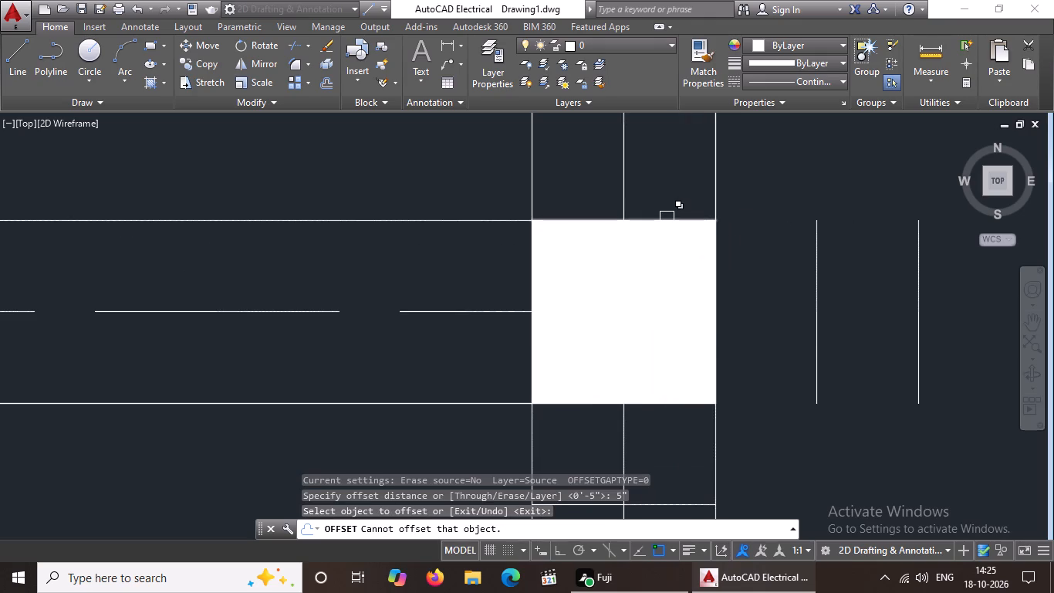
{"action": "left_click", "coordinate": [667, 219]}
{"action": "left_click", "coordinate": [731, 281]}
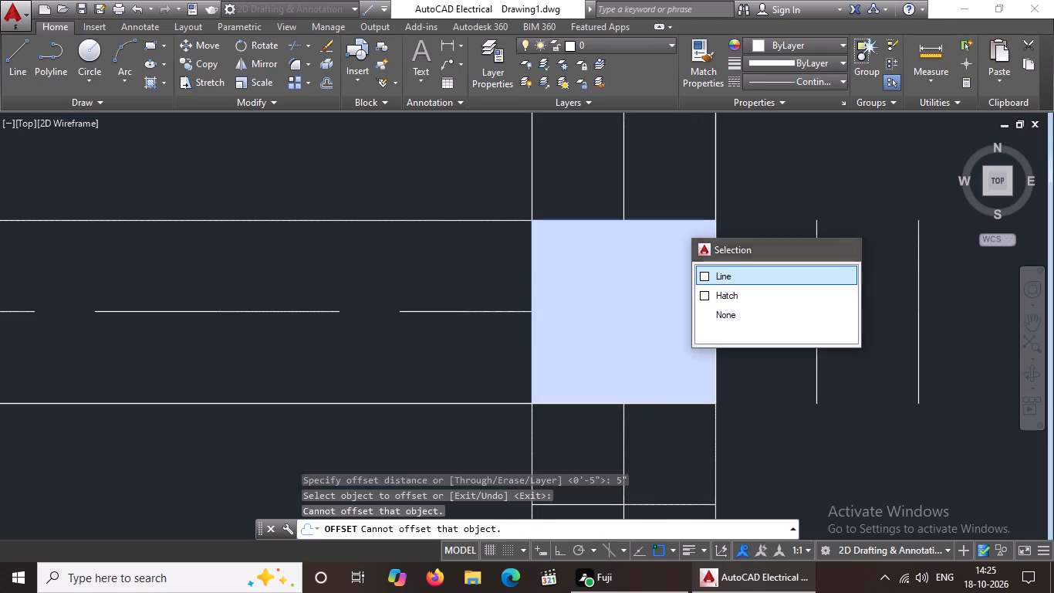
{"action": "left_click", "coordinate": [641, 171]}
{"action": "scroll", "coordinate": [648, 170], "scroll_direction": "down", "scroll_amount": 2}
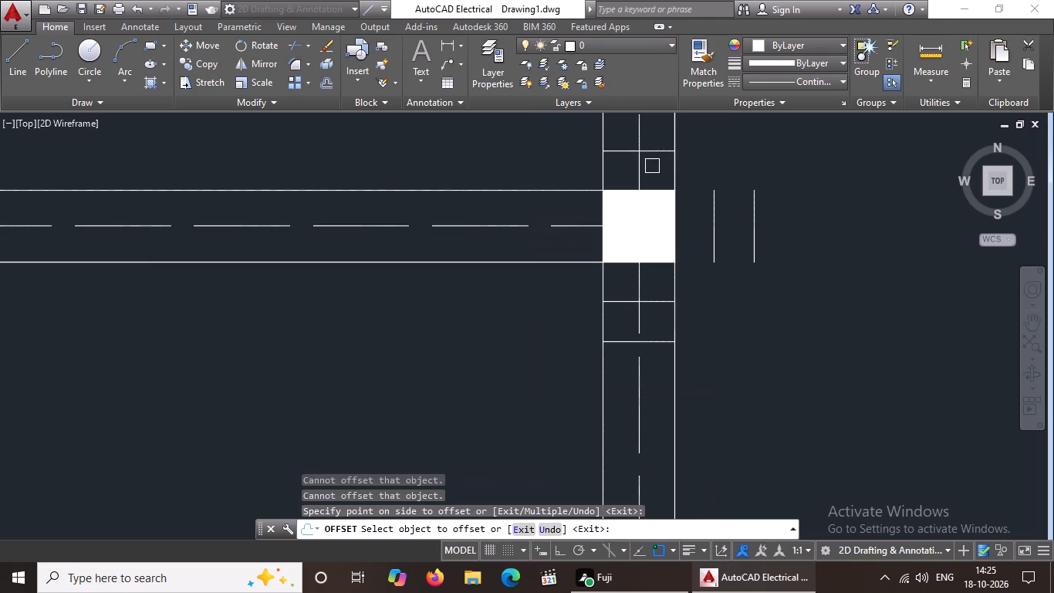
{"action": "middle_click_drag", "start_coordinate": [652, 186], "coordinate": [652, 288]}
{"action": "left_click_drag", "start_coordinate": [654, 249], "coordinate": [657, 236]}
{"action": "left_click", "coordinate": [655, 178]}
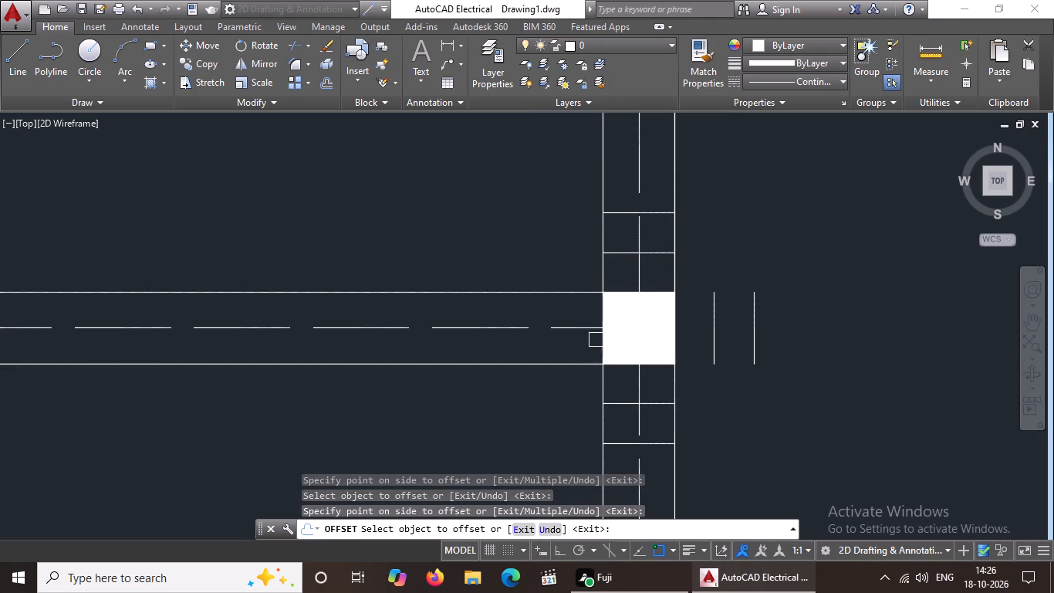
Offset the west edge of the verandah bay's northeast column twice westward along the horizontal beam at 5" spacing.
{"action": "left_click_drag", "start_coordinate": [602, 339], "coordinate": [594, 346]}
{"action": "left_click", "coordinate": [545, 361]}
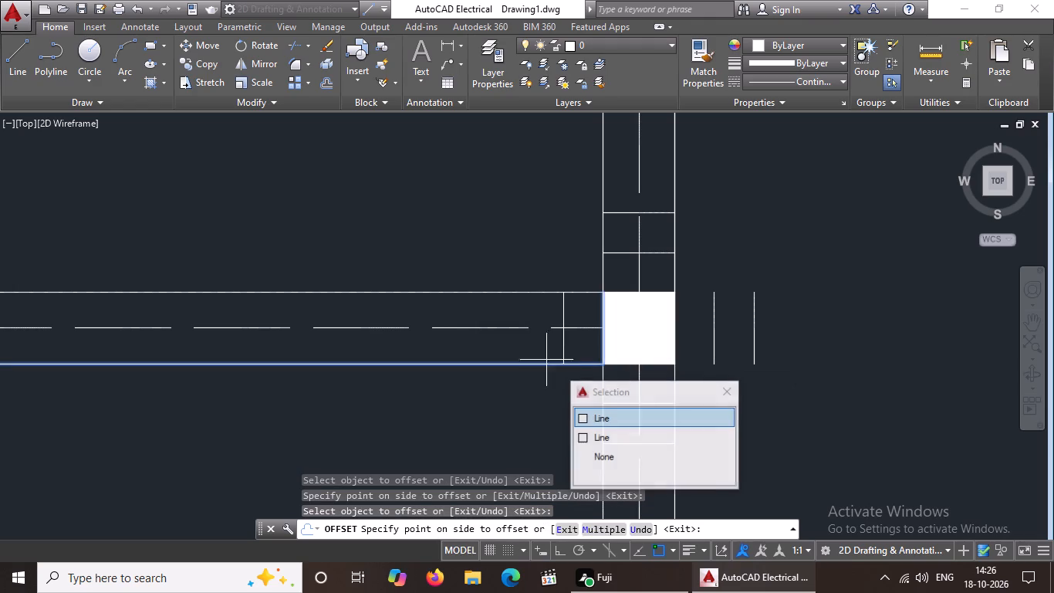
{"action": "left_click", "coordinate": [613, 418]}
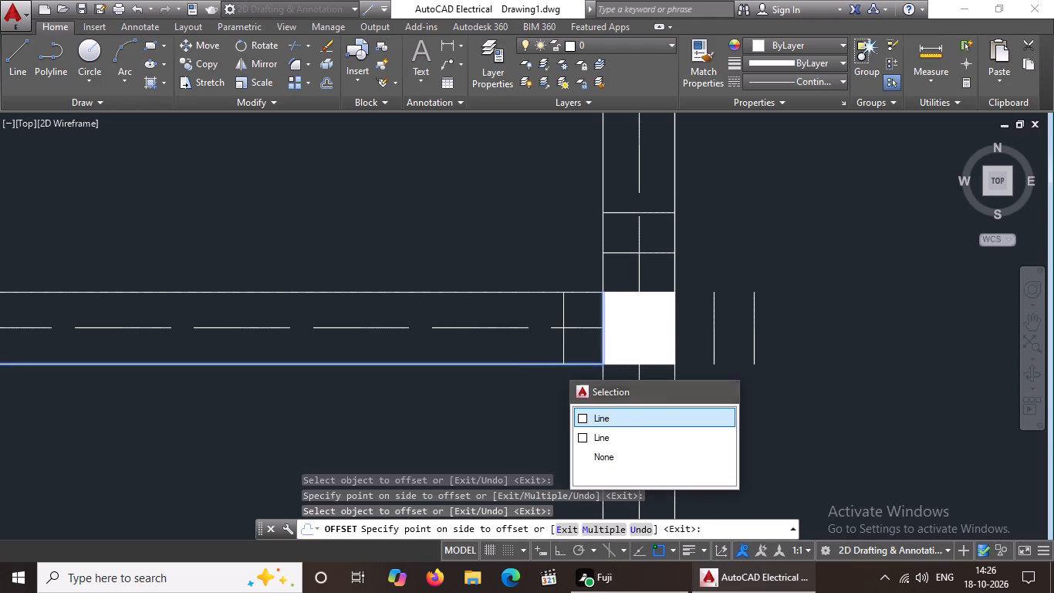
{"action": "left_click", "coordinate": [565, 345]}
{"action": "left_click", "coordinate": [465, 355]}
Offset the west edge of the next column north on the east beam line twice westward at 5" spacing.
{"action": "scroll", "coordinate": [559, 330], "scroll_direction": "down", "scroll_amount": 3}
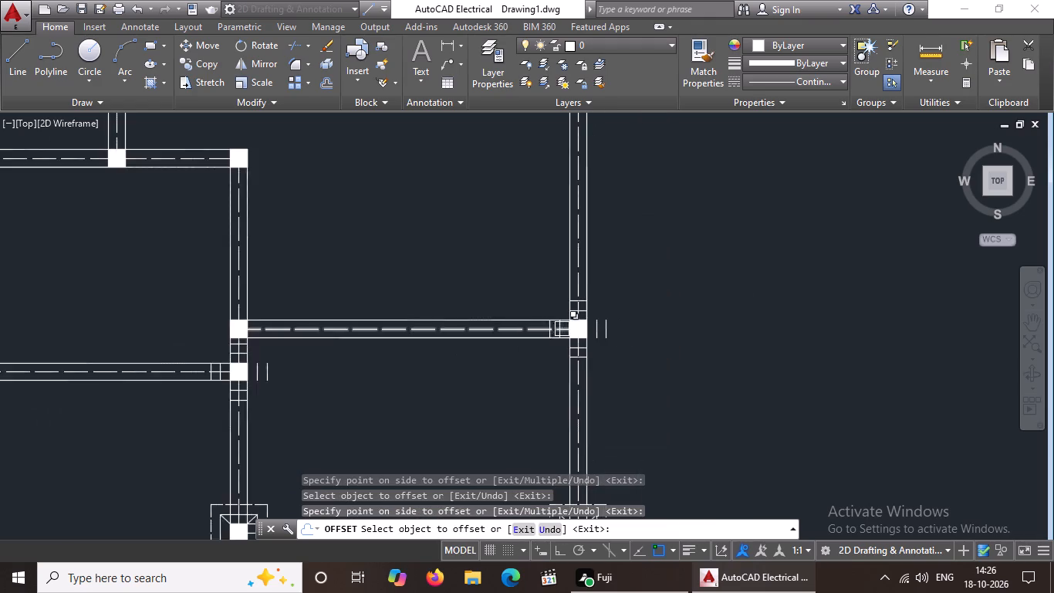
{"action": "scroll", "coordinate": [562, 329], "scroll_direction": "down", "scroll_amount": 1}
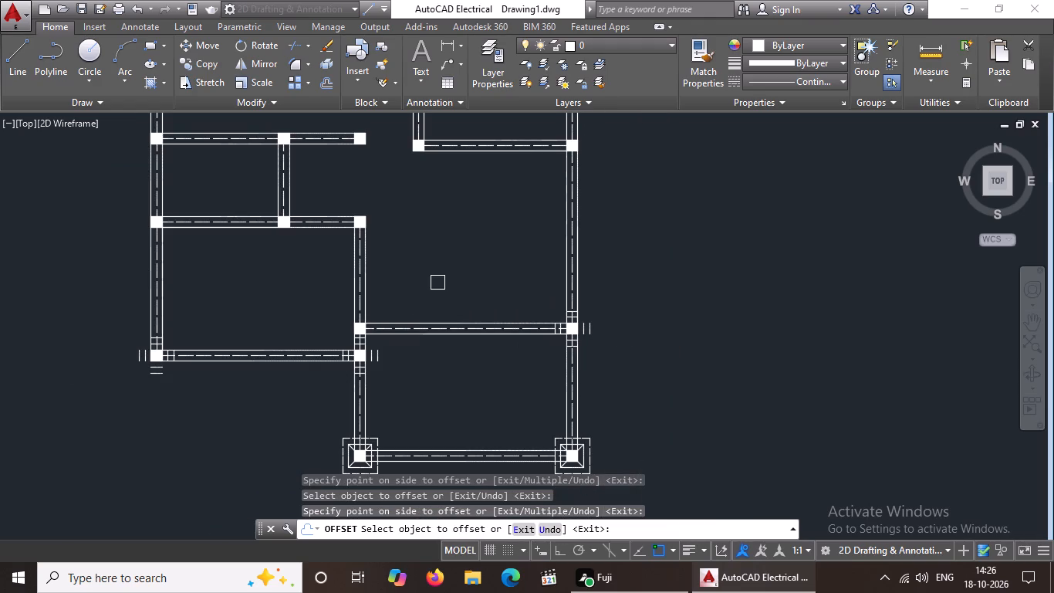
{"action": "middle_click_drag", "start_coordinate": [471, 271], "coordinate": [459, 338]}
{"action": "scroll", "coordinate": [536, 191], "scroll_direction": "up", "scroll_amount": 4}
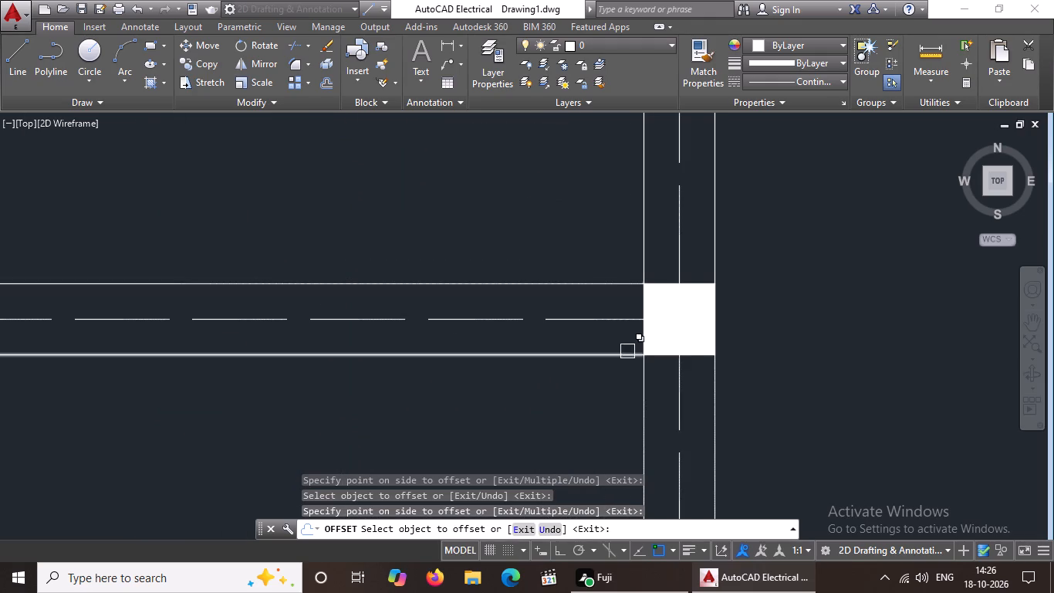
{"action": "left_click_drag", "start_coordinate": [644, 334], "coordinate": [636, 337]}
{"action": "left_click", "coordinate": [525, 341]}
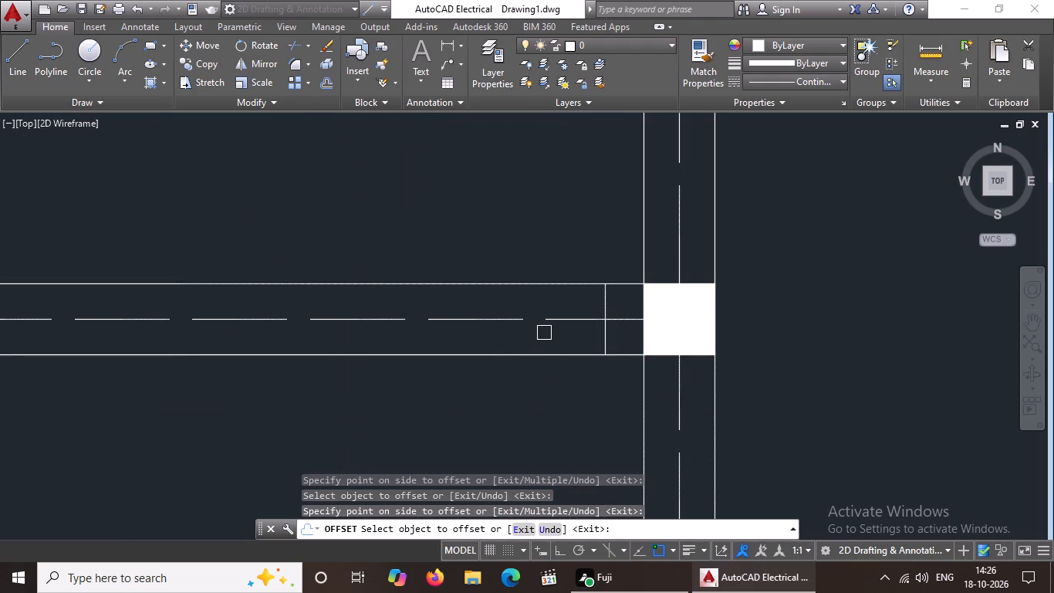
{"action": "left_click_drag", "start_coordinate": [606, 337], "coordinate": [587, 342]}
{"action": "left_click_drag", "start_coordinate": [432, 330], "coordinate": [451, 327]}
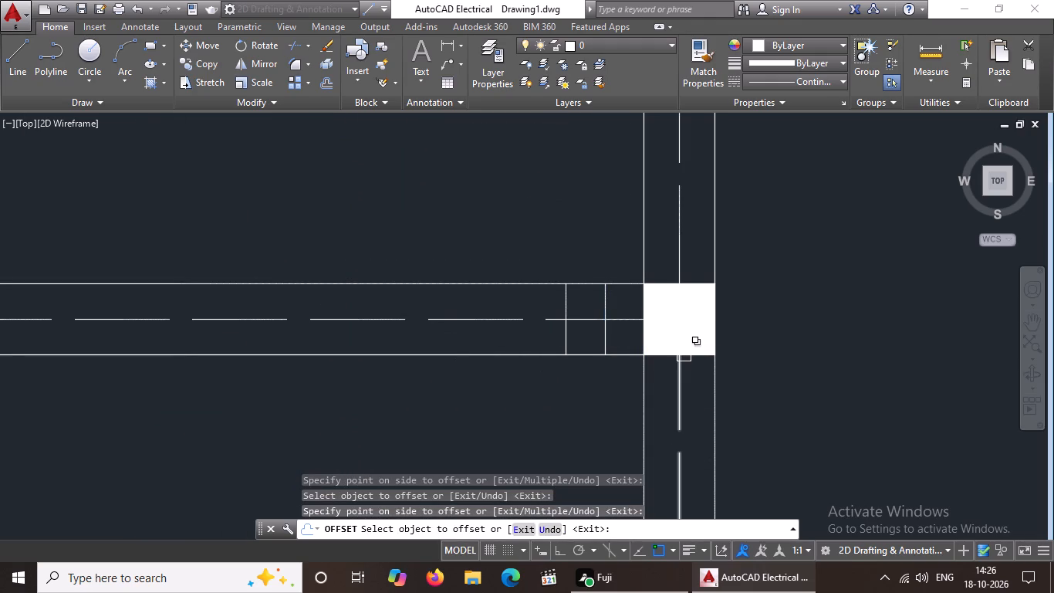
Offset the south and east edges of that same east-line column outward twice each at 5" spacing.
{"action": "left_click", "coordinate": [697, 355]}
{"action": "left_click", "coordinate": [697, 400]}
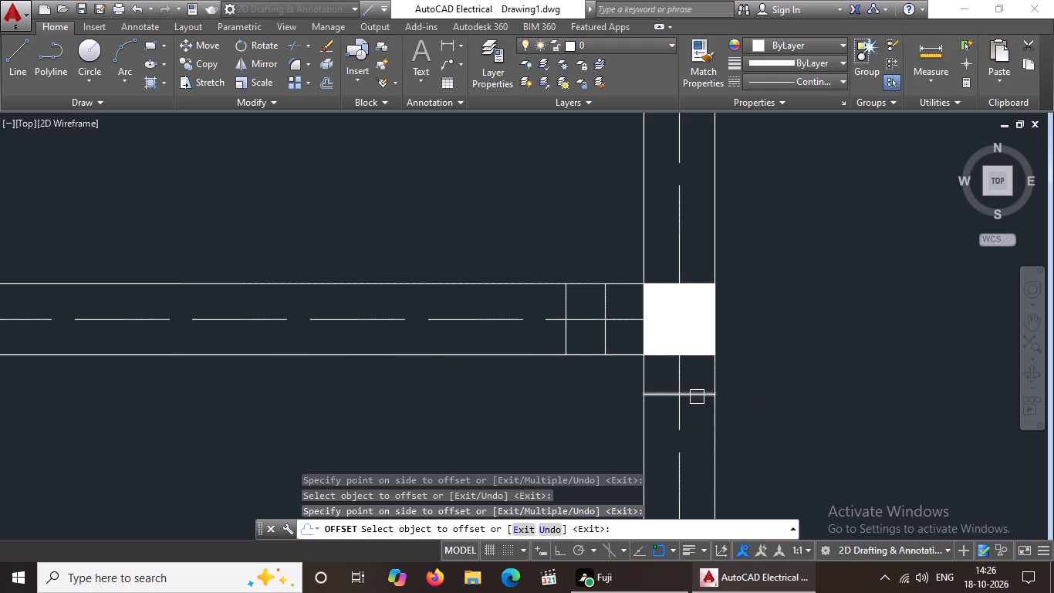
{"action": "left_click", "coordinate": [697, 395]}
{"action": "left_click", "coordinate": [698, 452]}
{"action": "left_click_drag", "start_coordinate": [714, 331], "coordinate": [735, 325]}
{"action": "left_click", "coordinate": [822, 314]}
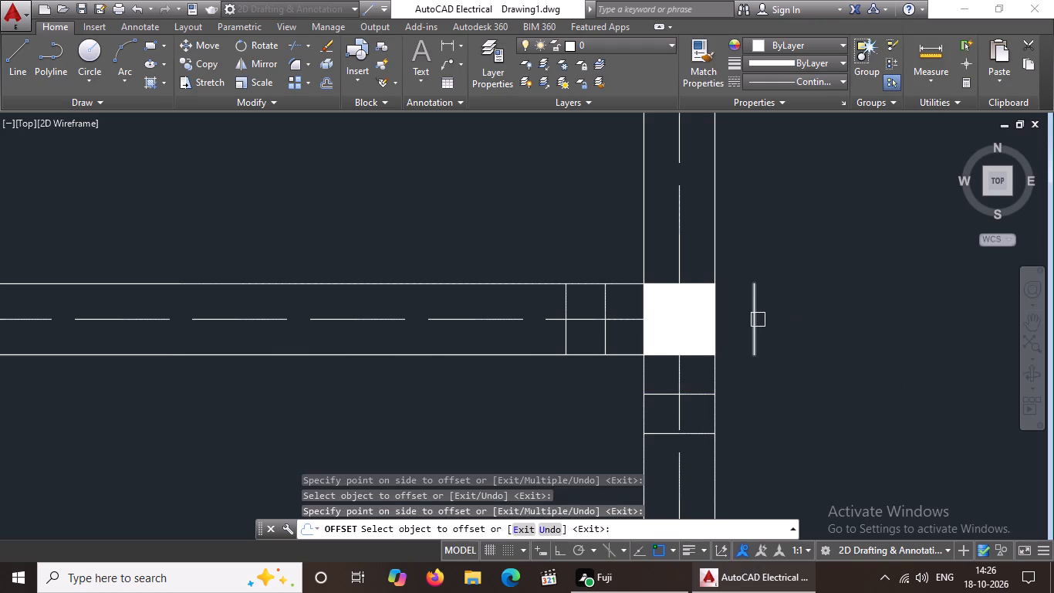
{"action": "left_click_drag", "start_coordinate": [755, 319], "coordinate": [774, 316]}
{"action": "left_click", "coordinate": [890, 311]}
Offset the north edge of the same column twice northward along the east beam at 5" spacing.
{"action": "left_click", "coordinate": [666, 287]}
{"action": "left_click", "coordinate": [667, 222]}
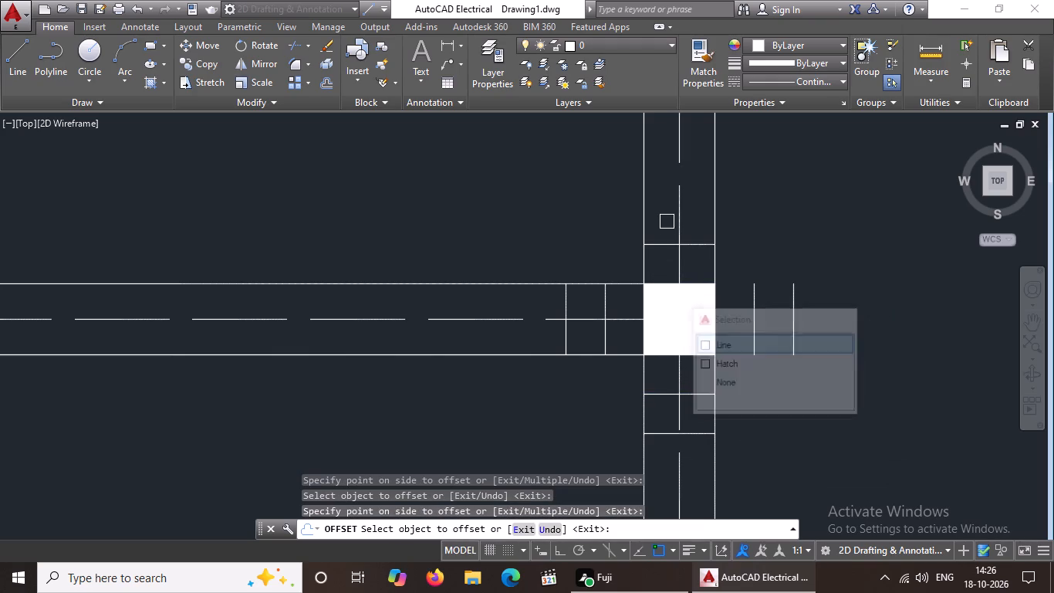
{"action": "left_click", "coordinate": [670, 249]}
{"action": "left_click", "coordinate": [680, 192]}
{"action": "scroll", "coordinate": [711, 181], "scroll_direction": "down", "scroll_amount": 2}
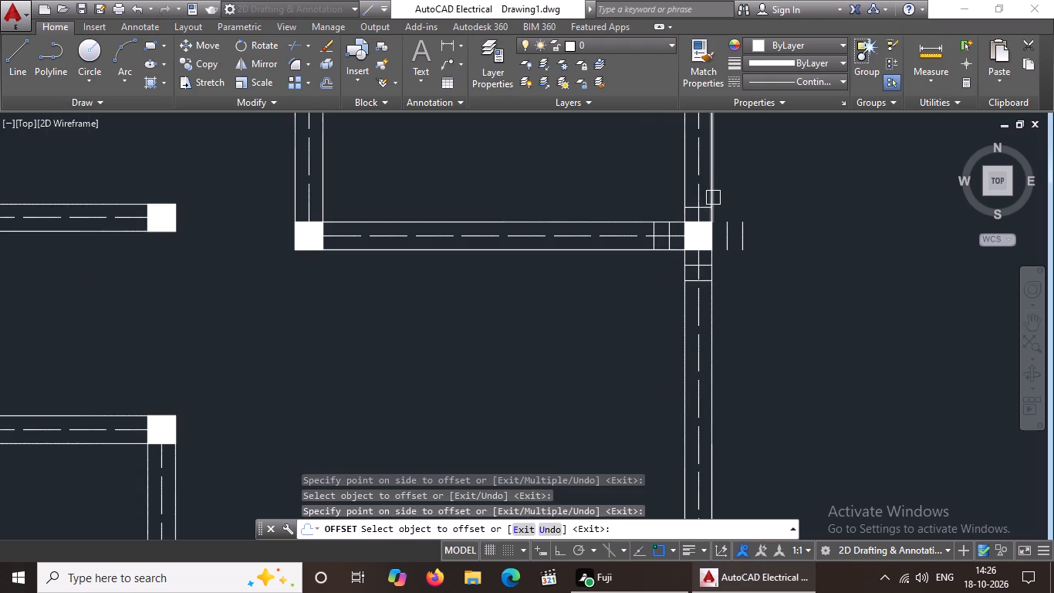
{"action": "scroll", "coordinate": [712, 198], "scroll_direction": "up", "scroll_amount": 2}
{"action": "left_click", "coordinate": [654, 225]}
{"action": "left_click", "coordinate": [670, 176]}
Offset the east edge of the following column north on the east beam line twice eastward at 5" spacing.
{"action": "scroll", "coordinate": [703, 172], "scroll_direction": "down", "scroll_amount": 2}
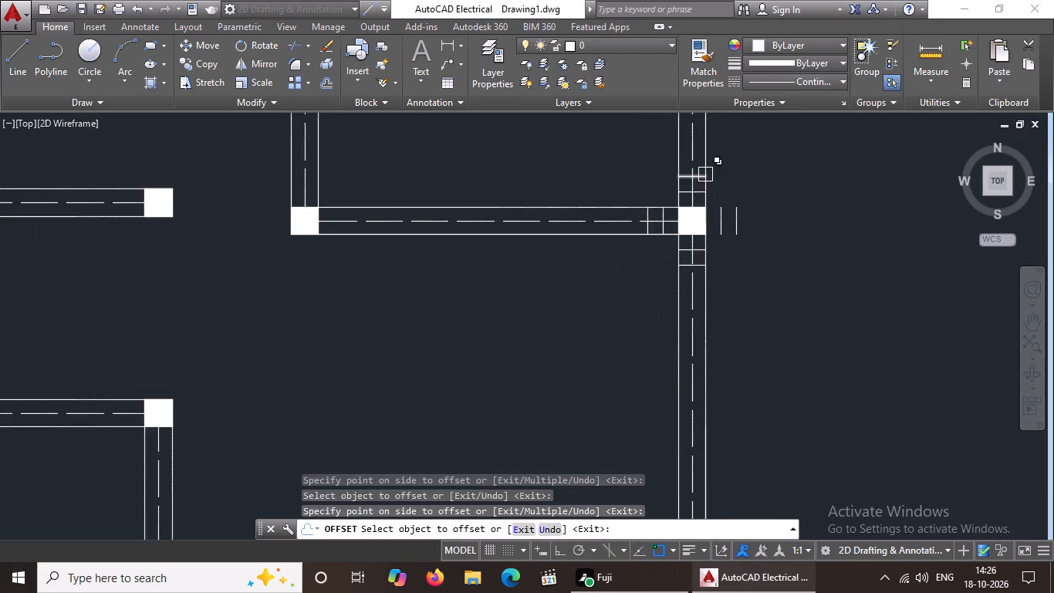
{"action": "scroll", "coordinate": [705, 175], "scroll_direction": "down", "scroll_amount": 2}
{"action": "middle_click_drag", "start_coordinate": [707, 288], "coordinate": [700, 393]}
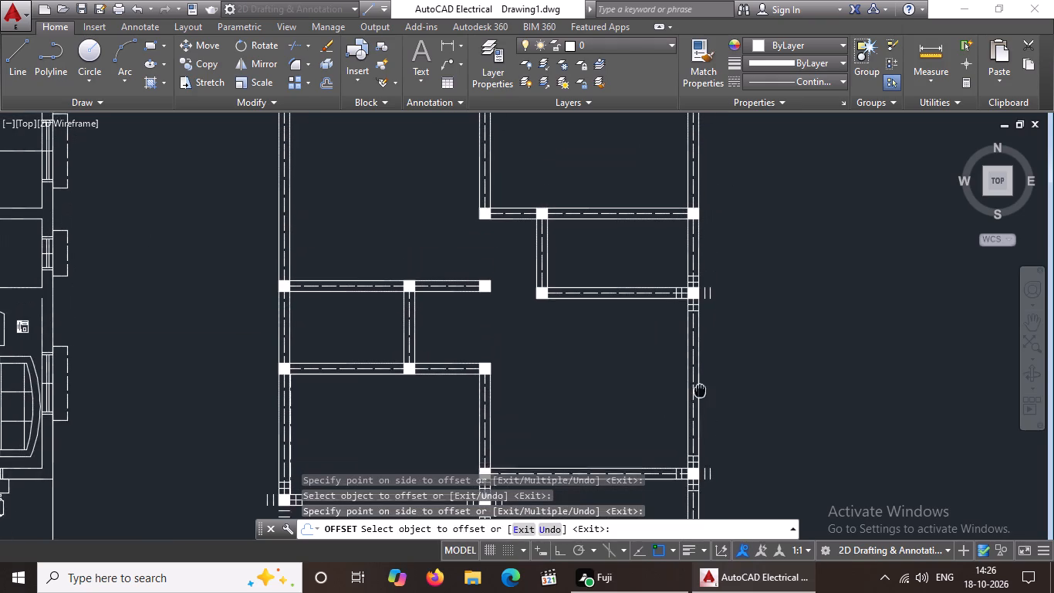
{"action": "middle_click_drag", "start_coordinate": [700, 393], "coordinate": [700, 394]}
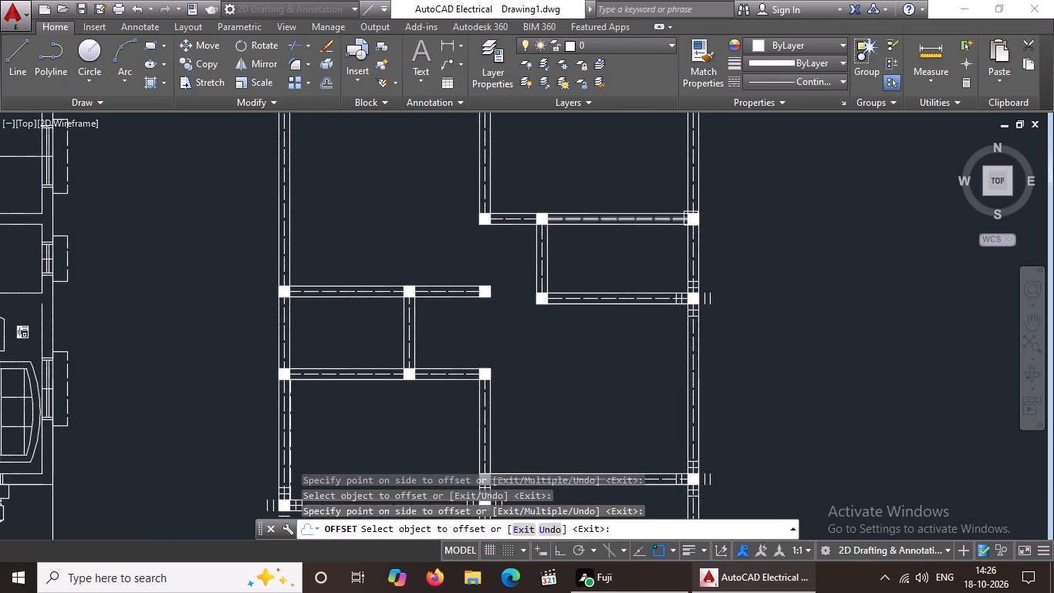
{"action": "scroll", "coordinate": [691, 217], "scroll_direction": "up", "scroll_amount": 5}
{"action": "left_click", "coordinate": [730, 220]}
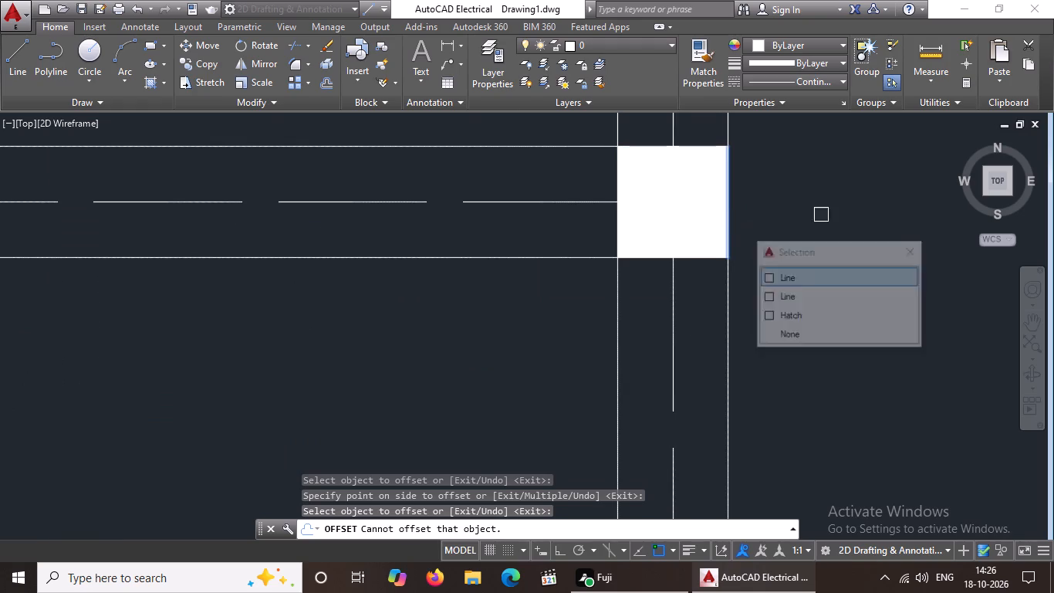
{"action": "left_click", "coordinate": [833, 215]}
{"action": "left_click_drag", "start_coordinate": [785, 208], "coordinate": [809, 209]}
{"action": "left_click", "coordinate": [907, 213]}
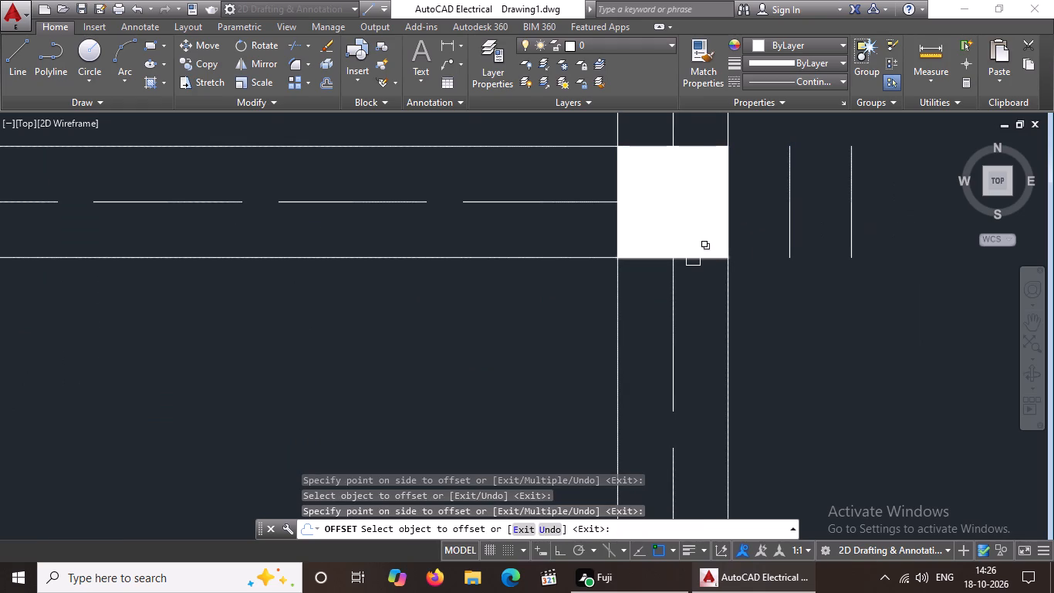
Offset the south and west edges of this upper east-line column outward twice each at 5" spacing.
{"action": "left_click", "coordinate": [693, 258]}
{"action": "left_click", "coordinate": [680, 346]}
{"action": "left_click", "coordinate": [686, 318]}
{"action": "left_click", "coordinate": [694, 400]}
{"action": "left_click", "coordinate": [620, 211]}
{"action": "left_click_drag", "start_coordinate": [485, 214], "coordinate": [493, 212]}
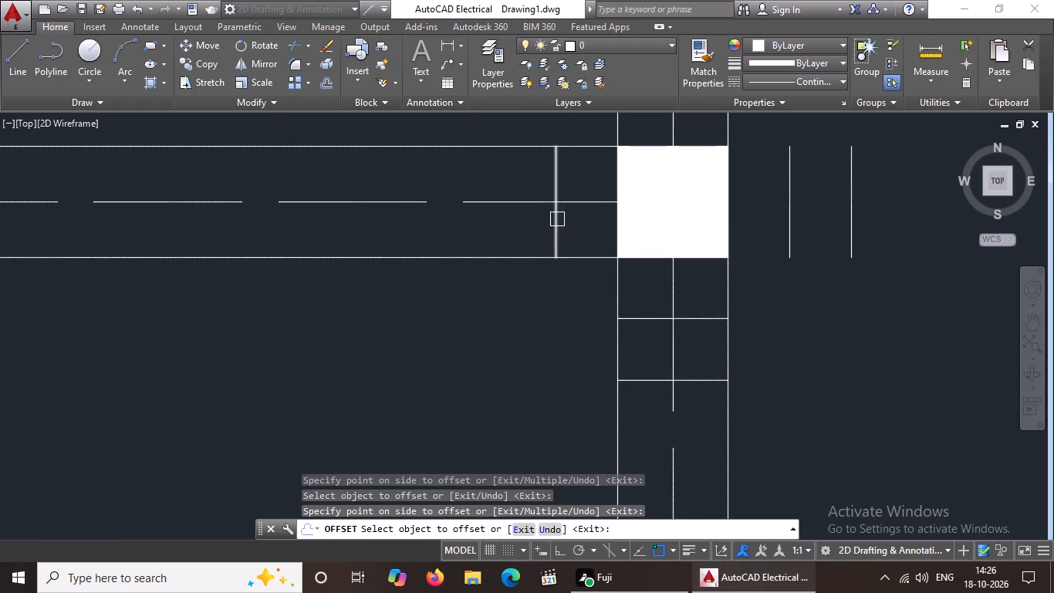
{"action": "left_click_drag", "start_coordinate": [556, 219], "coordinate": [516, 230]}
{"action": "left_click_drag", "start_coordinate": [409, 251], "coordinate": [418, 247]}
Offset the upper east-line column's north edge twice northward at 5" spacing, and erase the stray dashed line beside the vertical beam.
{"action": "scroll", "coordinate": [613, 236], "scroll_direction": "down", "scroll_amount": 2}
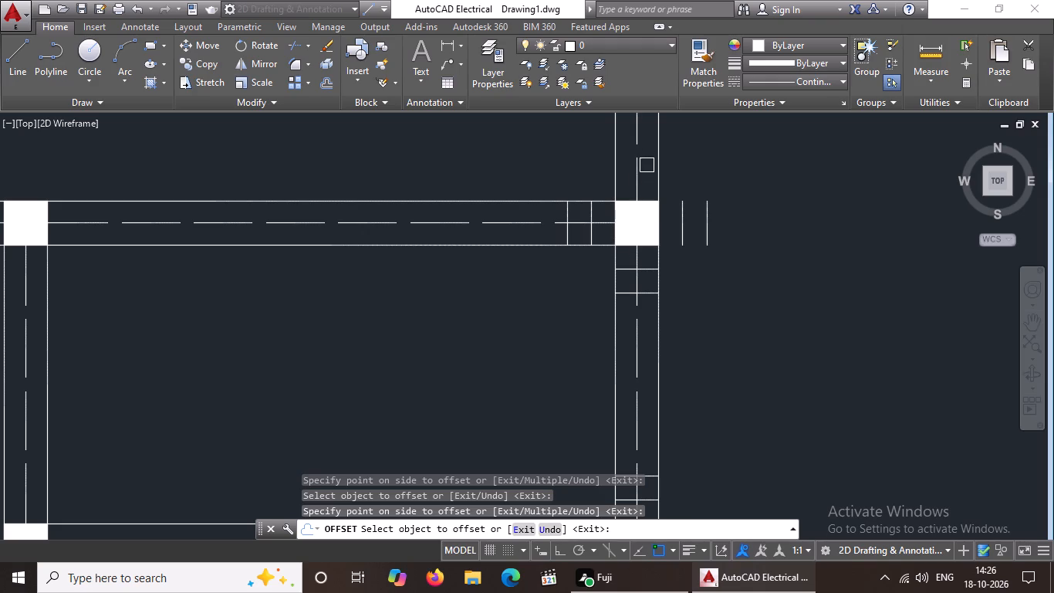
{"action": "middle_click_drag", "start_coordinate": [648, 168], "coordinate": [653, 230]}
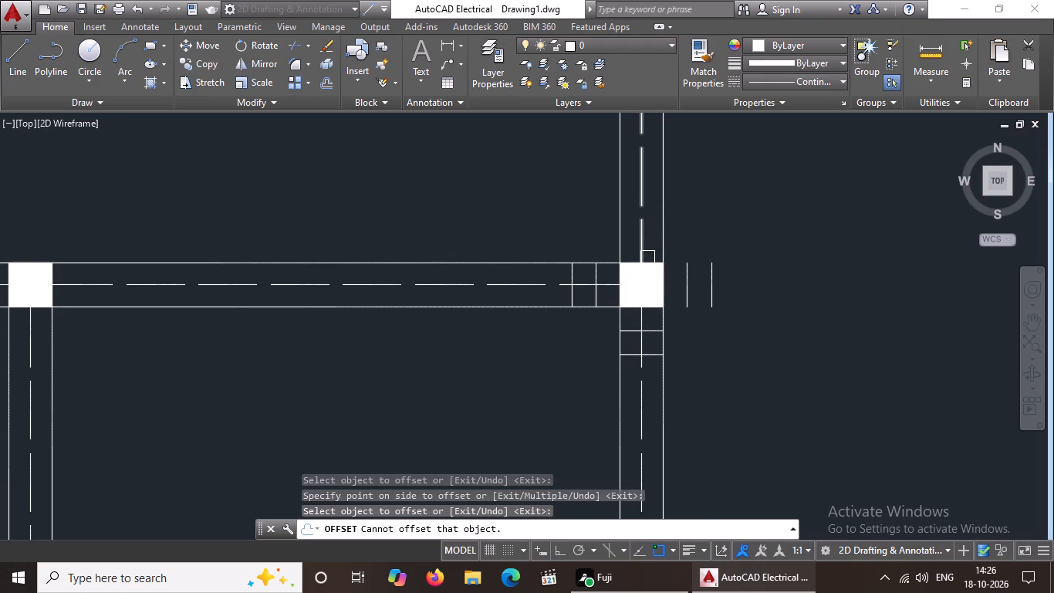
{"action": "left_click", "coordinate": [647, 261]}
{"action": "left_click", "coordinate": [657, 194]}
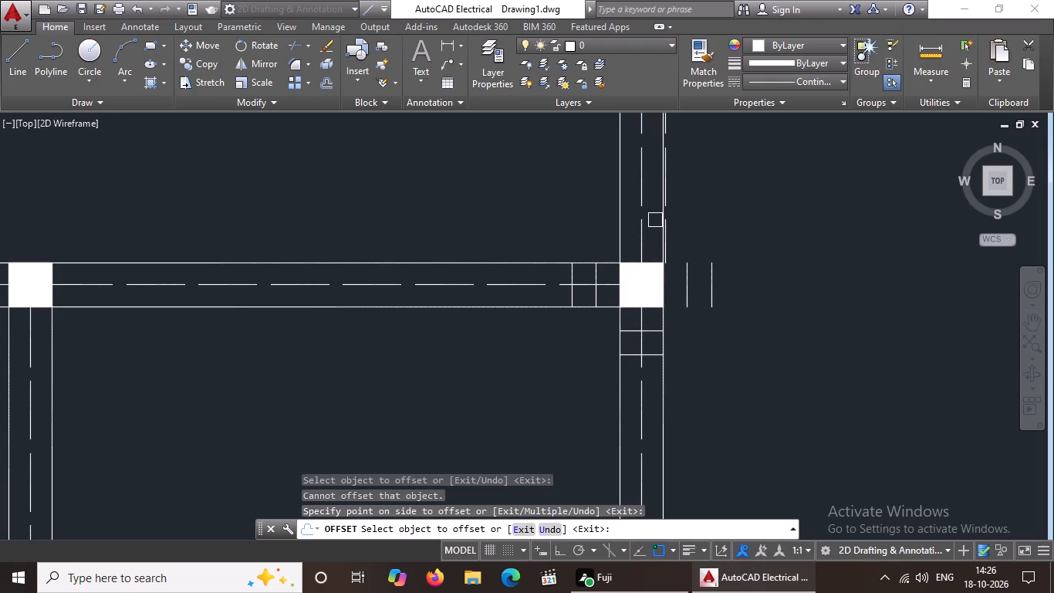
{"action": "left_click", "coordinate": [633, 259]}
{"action": "left_click", "coordinate": [634, 228]}
{"action": "left_click", "coordinate": [630, 237]}
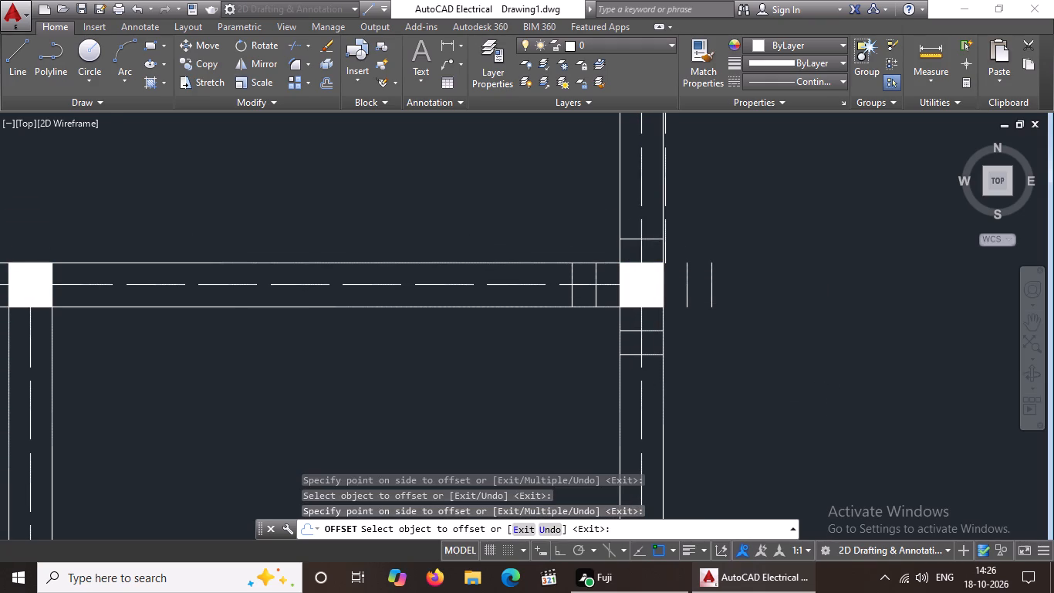
{"action": "left_click", "coordinate": [636, 203]}
{"action": "scroll", "coordinate": [691, 205], "scroll_direction": "up", "scroll_amount": 2}
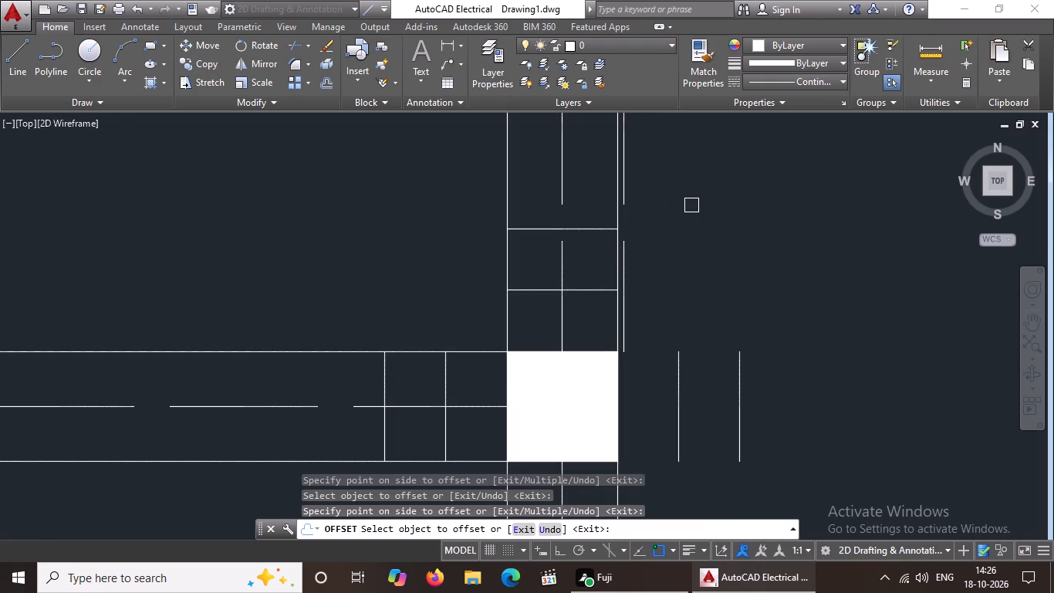
{"action": "key", "text": "Escape"}
{"action": "left_click", "coordinate": [625, 246]}
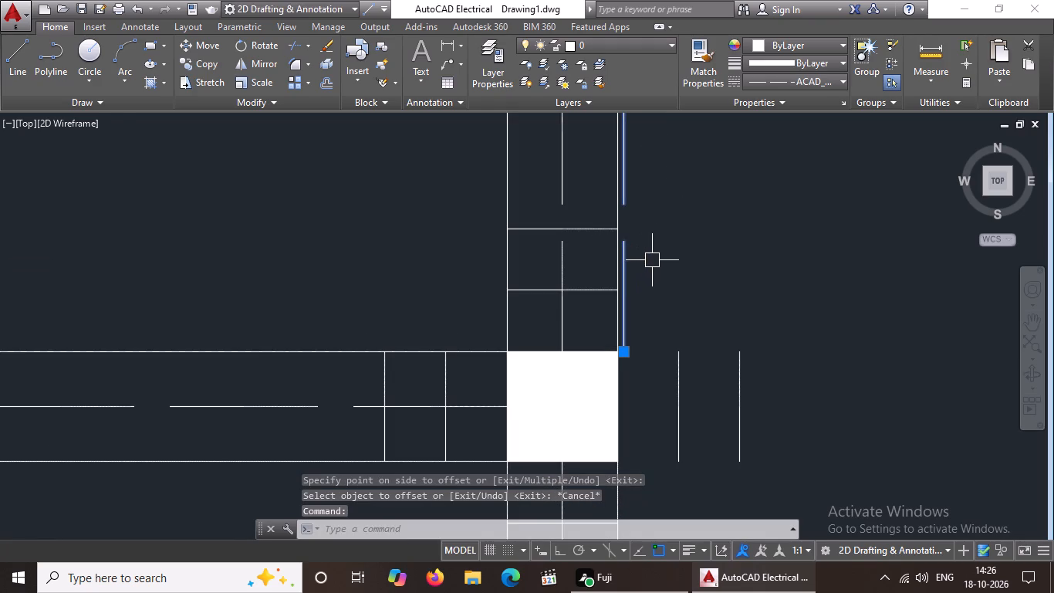
{"action": "key", "text": "Delete"}
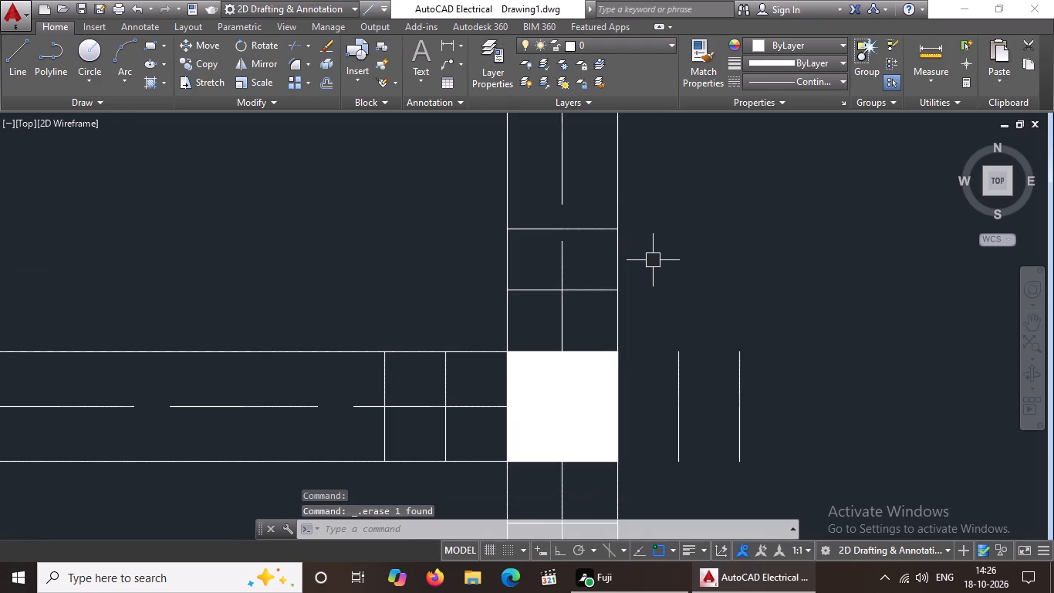
Offset the south edge of the northeast corner column twice southward along the east beam at 5" spacing.
{"action": "scroll", "coordinate": [653, 260], "scroll_direction": "down", "scroll_amount": 2}
{"action": "middle_click_drag", "start_coordinate": [653, 260], "coordinate": [635, 361]}
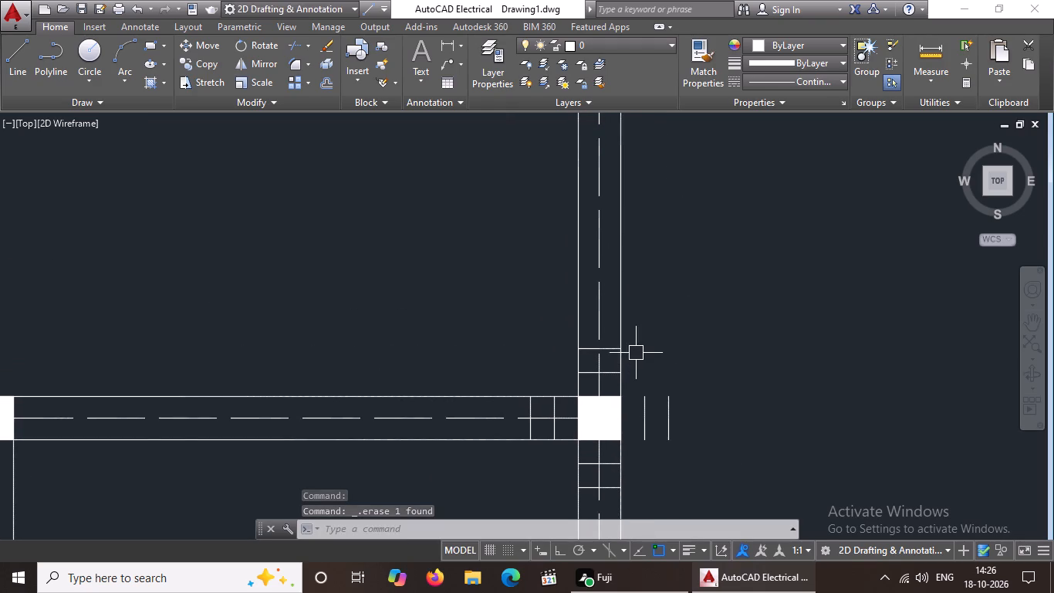
{"action": "scroll", "coordinate": [636, 352], "scroll_direction": "down", "scroll_amount": 2}
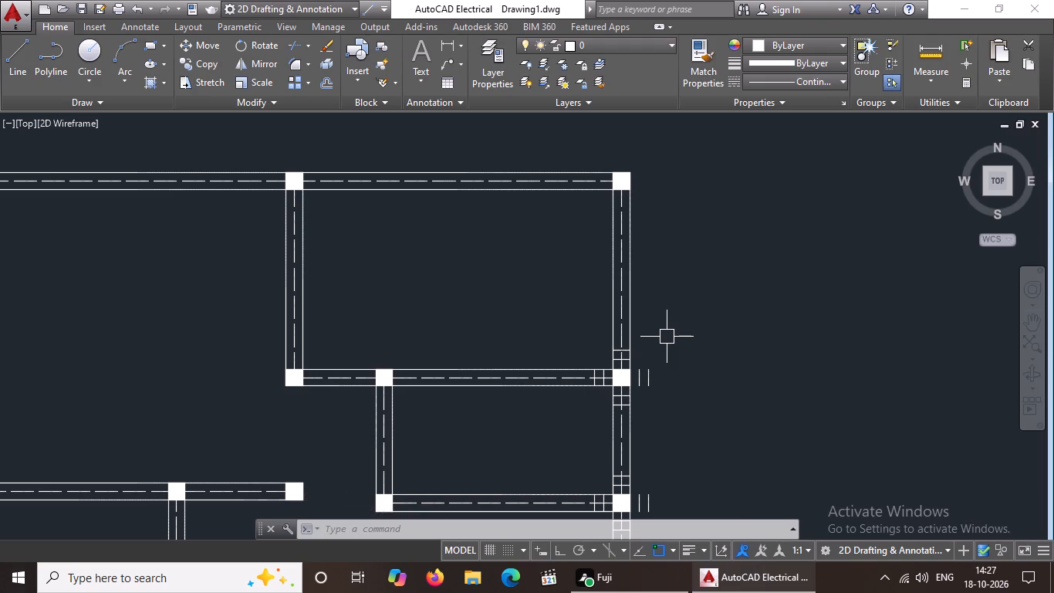
{"action": "scroll", "coordinate": [609, 158], "scroll_direction": "up", "scroll_amount": 1}
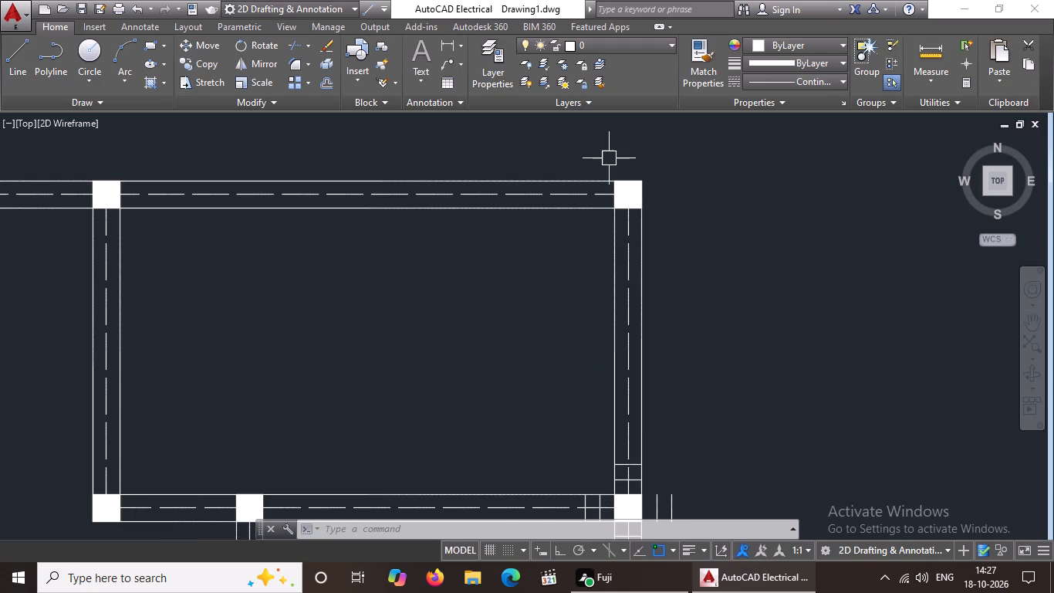
{"action": "key", "text": "Escape"}
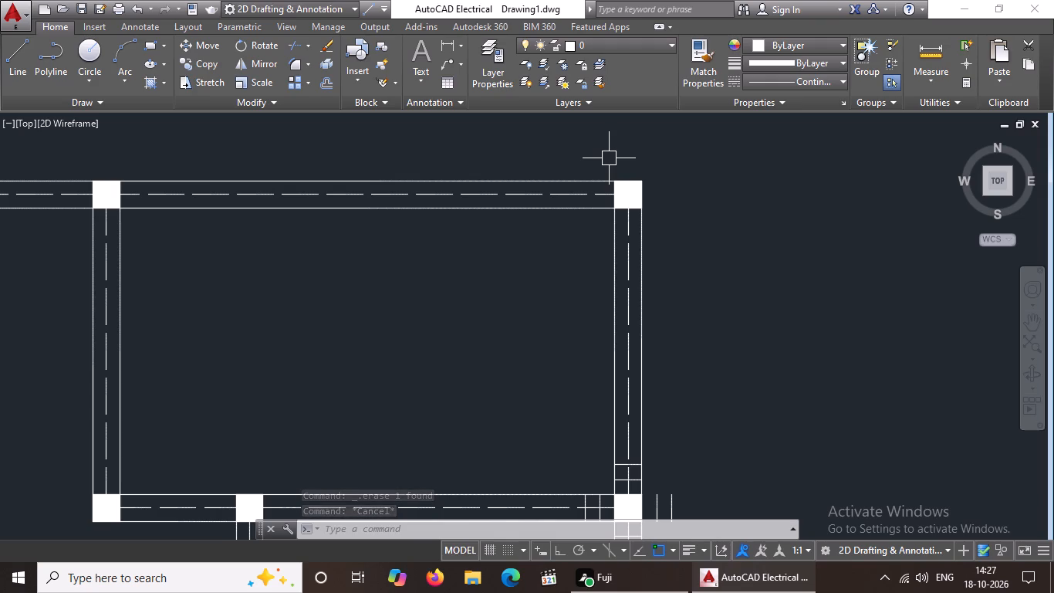
{"action": "key", "text": "o"}
{"action": "key", "text": "Return"}
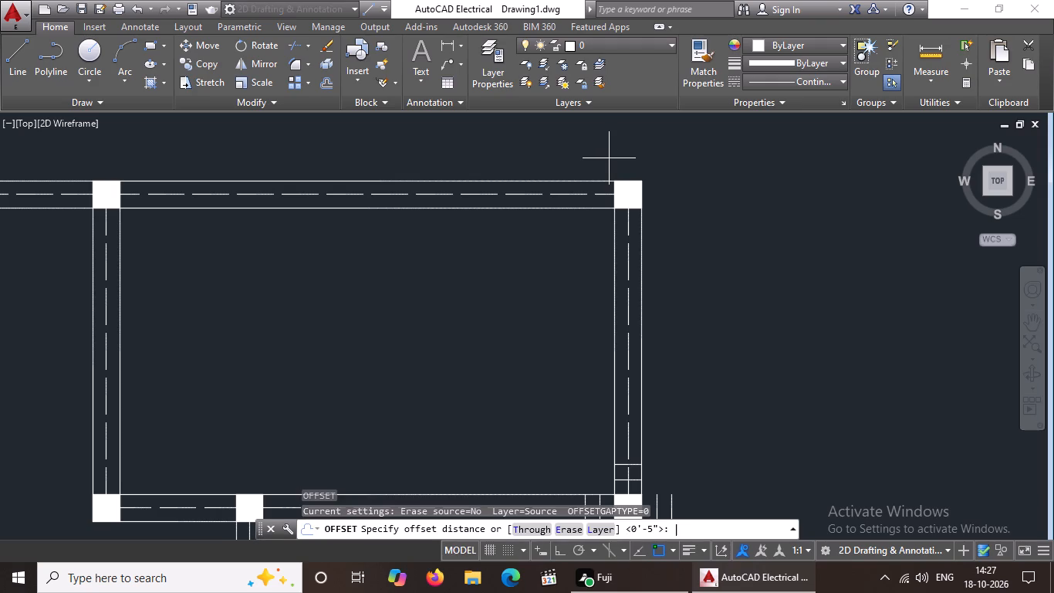
{"action": "key", "text": "5"}
{"action": "key", "text": "shift+quotedbl"}
{"action": "key", "text": "Return"}
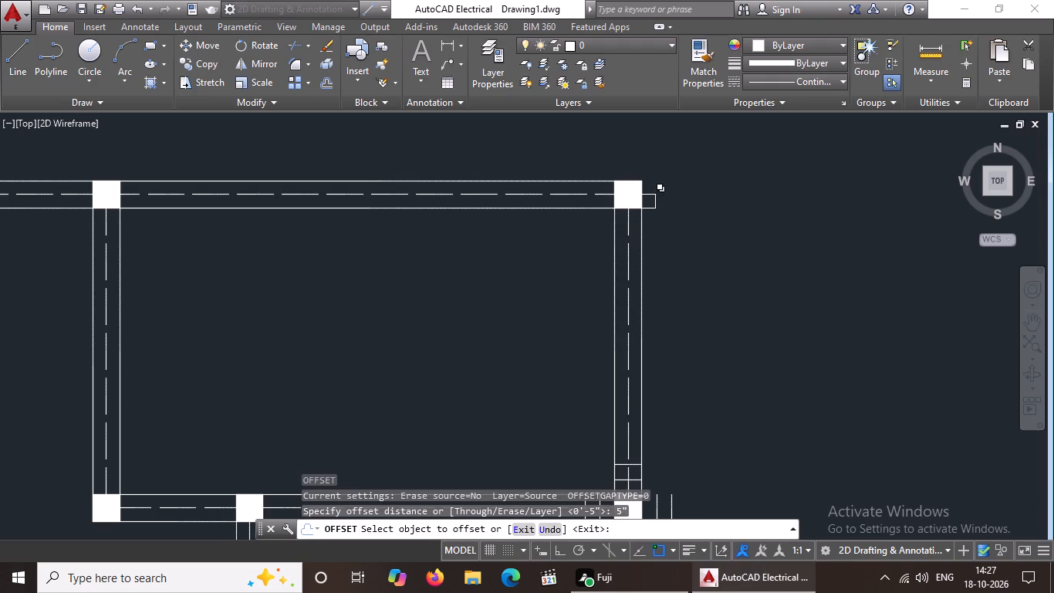
{"action": "scroll", "coordinate": [635, 208], "scroll_direction": "up", "scroll_amount": 3}
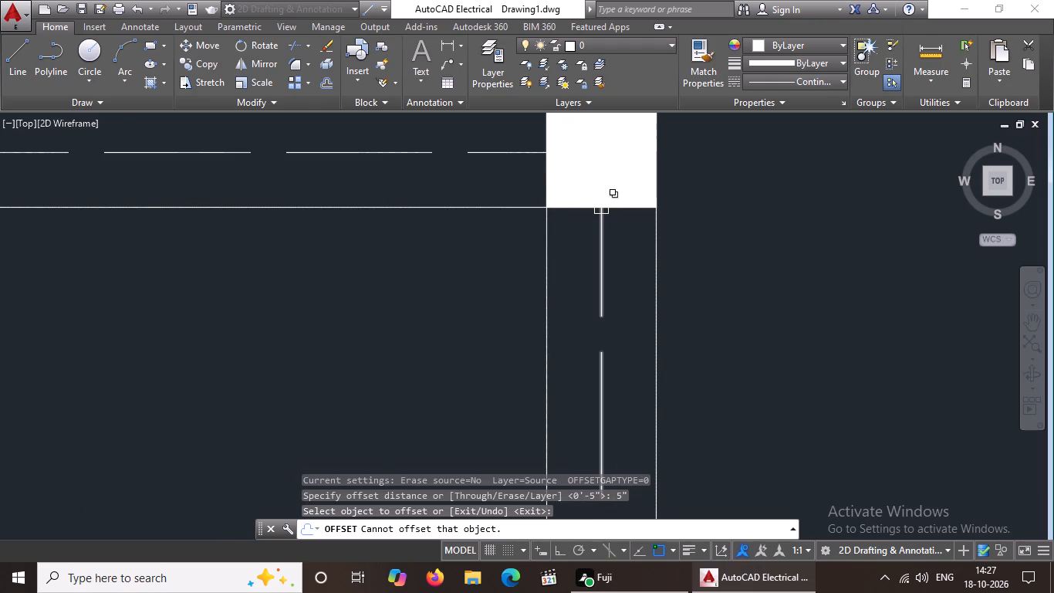
{"action": "left_click", "coordinate": [601, 207]}
{"action": "left_click", "coordinate": [609, 288]}
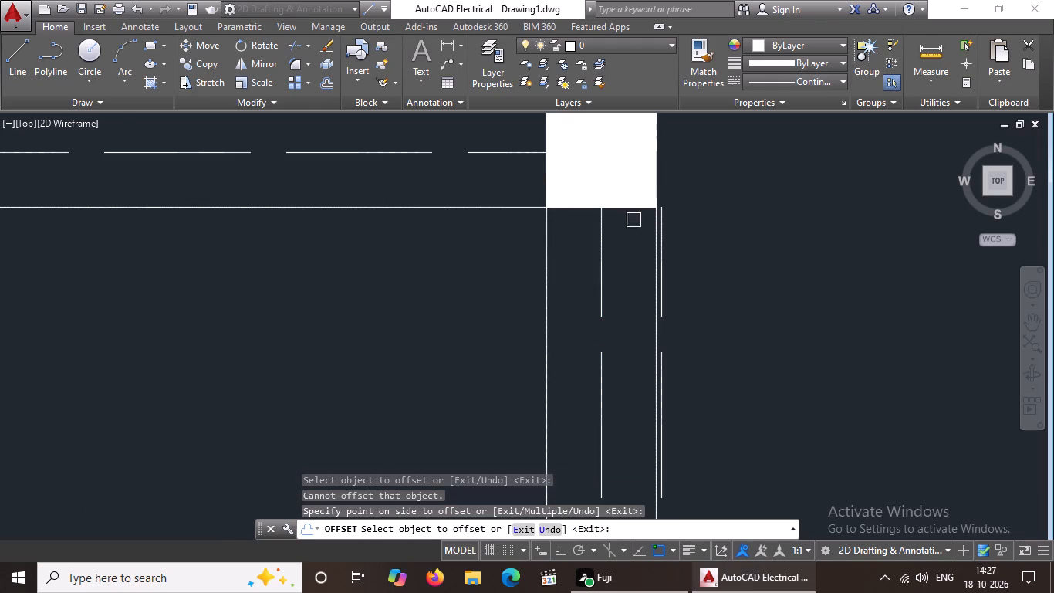
{"action": "left_click", "coordinate": [628, 202]}
{"action": "left_click", "coordinate": [627, 281]}
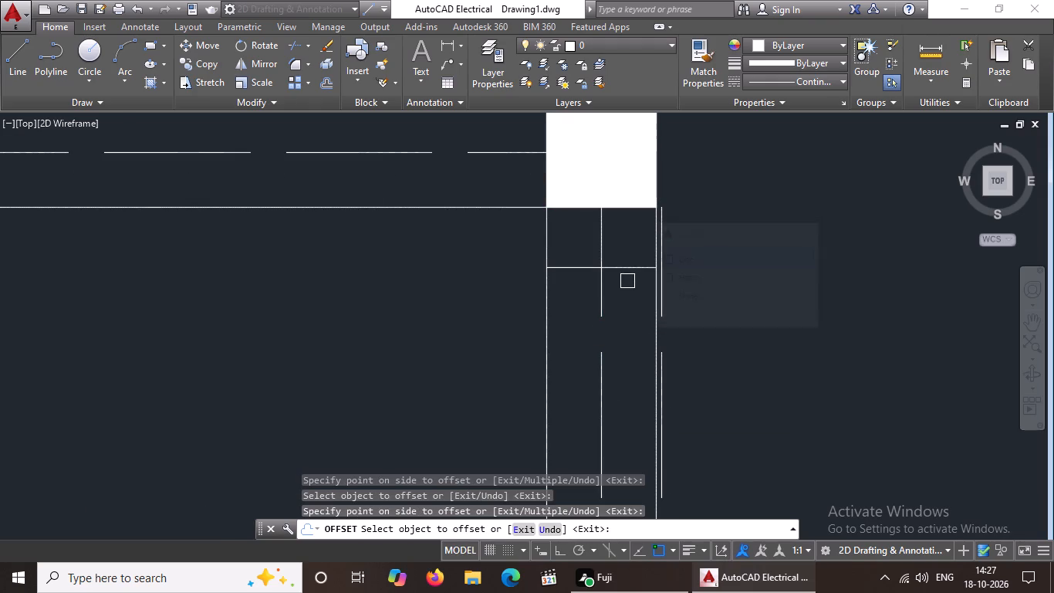
{"action": "left_click", "coordinate": [627, 269]}
{"action": "left_click", "coordinate": [627, 347]}
Offset the northeast corner column's east and north edges outward twice each at 5" spacing.
{"action": "left_click_drag", "start_coordinate": [651, 175], "coordinate": [659, 174]}
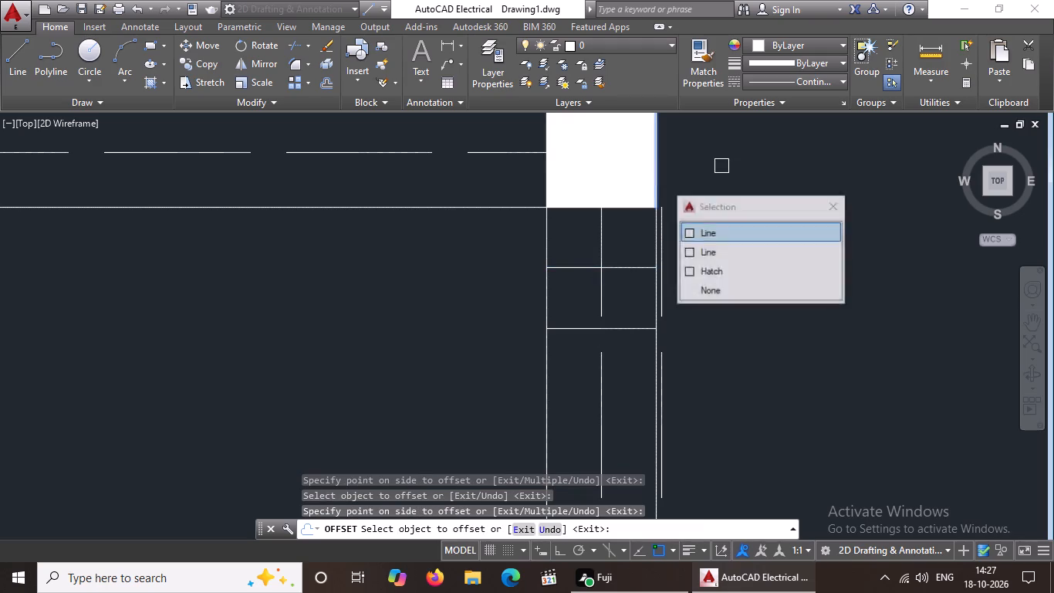
{"action": "left_click", "coordinate": [721, 166]}
{"action": "left_click_drag", "start_coordinate": [720, 166], "coordinate": [736, 164]}
{"action": "left_click", "coordinate": [809, 168]}
{"action": "scroll", "coordinate": [810, 168], "scroll_direction": "down", "scroll_amount": 1}
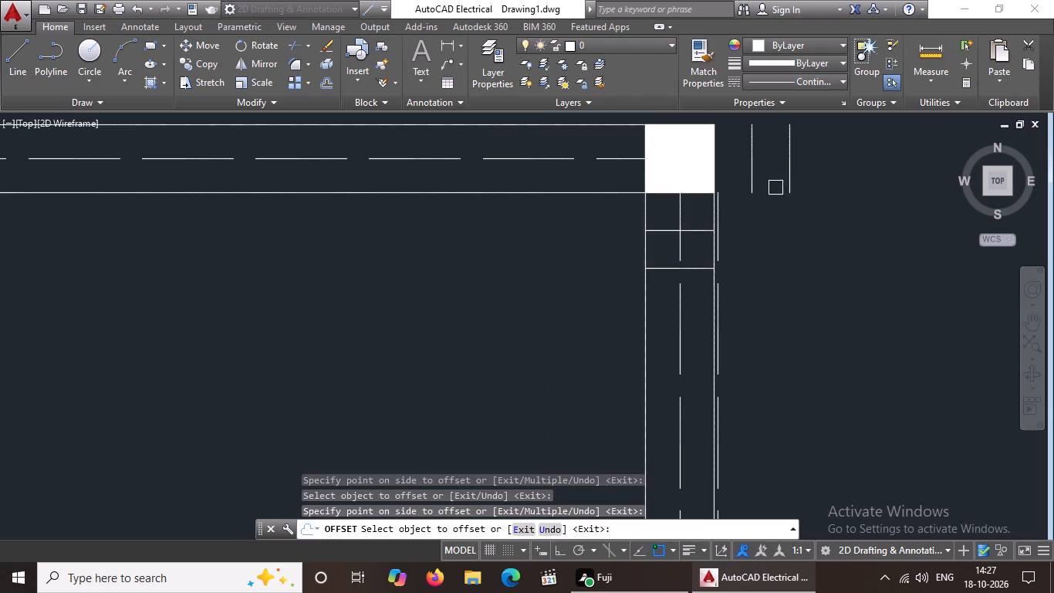
{"action": "middle_click_drag", "start_coordinate": [772, 222], "coordinate": [769, 355]}
{"action": "left_click", "coordinate": [669, 257]}
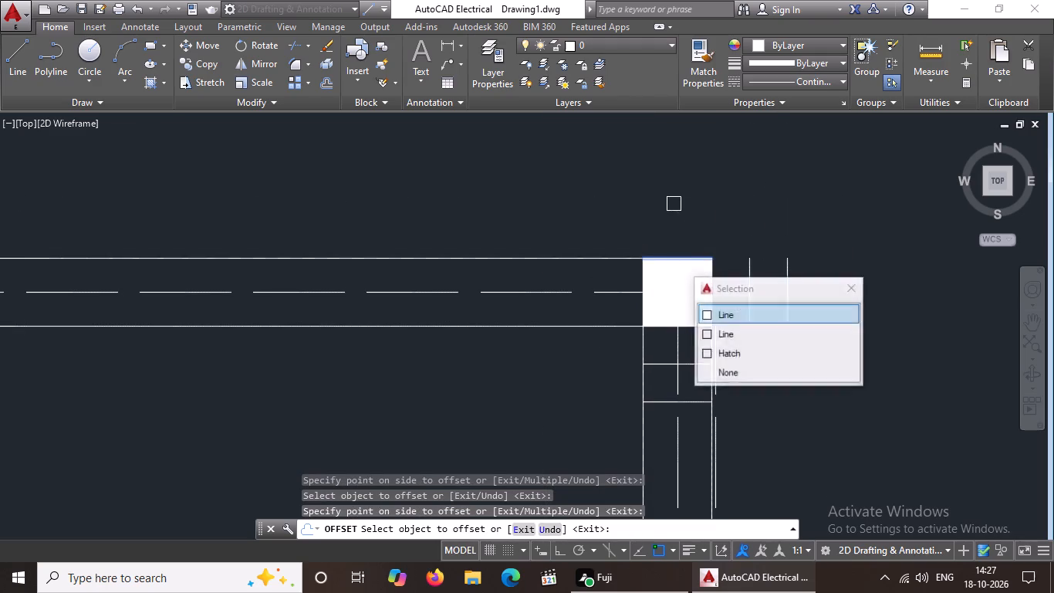
{"action": "left_click", "coordinate": [674, 203]}
{"action": "left_click", "coordinate": [674, 222]}
{"action": "left_click", "coordinate": [687, 178]}
Offset the northeast corner column's west edge twice westward along the north beam at 5" spacing.
{"action": "left_click_drag", "start_coordinate": [645, 298], "coordinate": [638, 300]}
{"action": "left_click", "coordinate": [559, 310]}
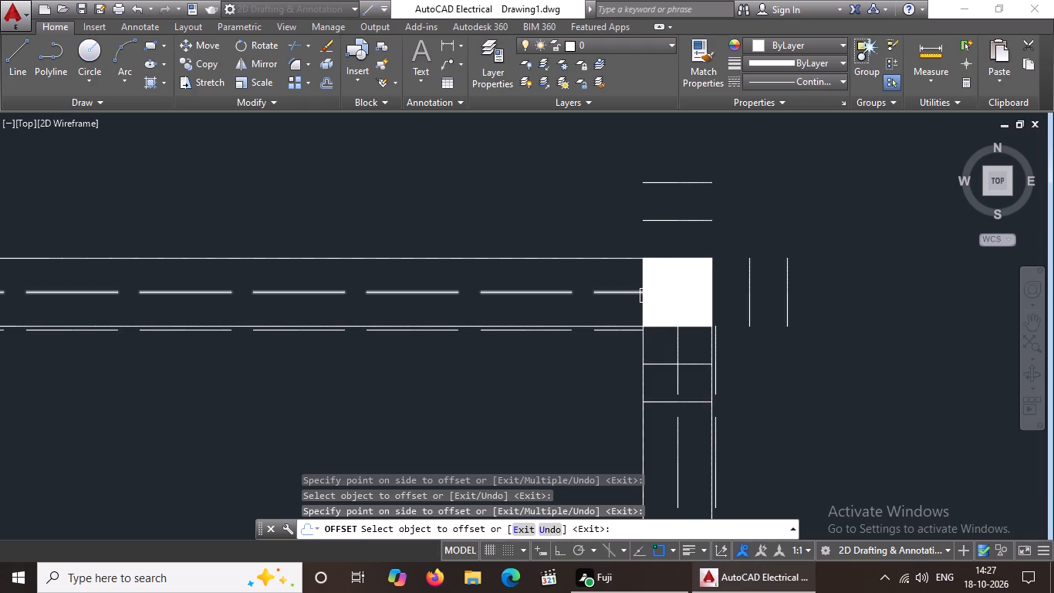
{"action": "left_click", "coordinate": [647, 283]}
{"action": "left_click", "coordinate": [591, 273]}
{"action": "left_click_drag", "start_coordinate": [604, 275], "coordinate": [593, 279]}
{"action": "left_click", "coordinate": [530, 280]}
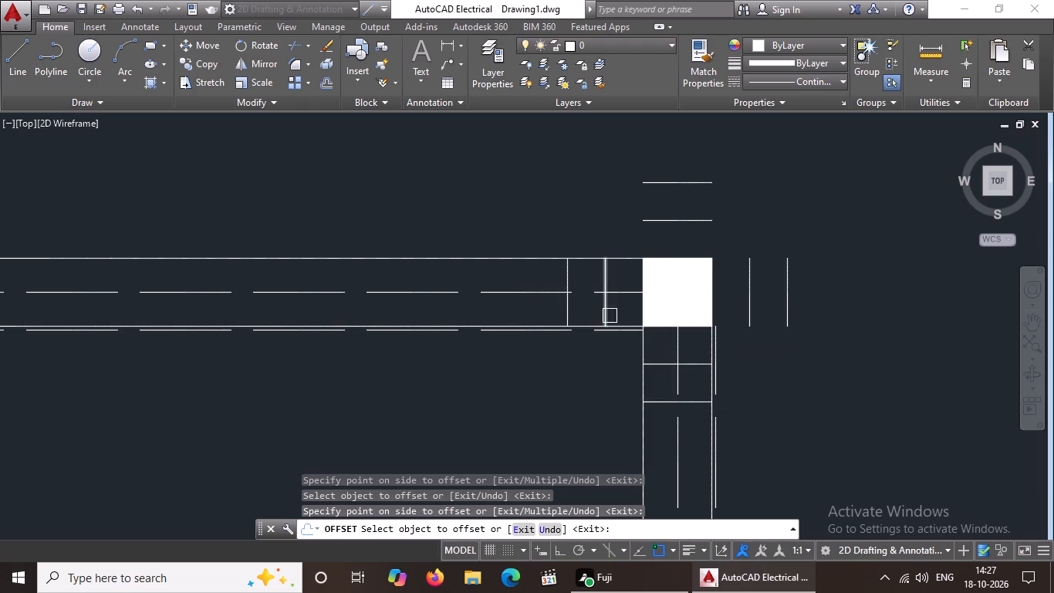
Erase the two stray dashed lines beside the north and east beams at the northeast corner column.
{"action": "key", "text": "Escape"}
{"action": "scroll", "coordinate": [611, 348], "scroll_direction": "up", "scroll_amount": 1}
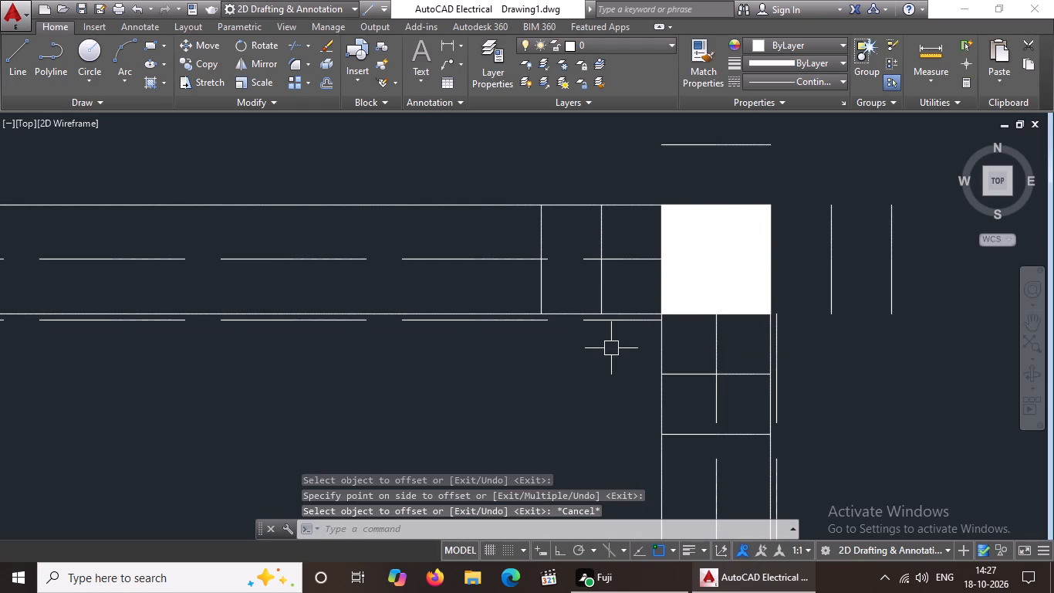
{"action": "left_click", "coordinate": [611, 320]}
{"action": "key", "text": "Delete"}
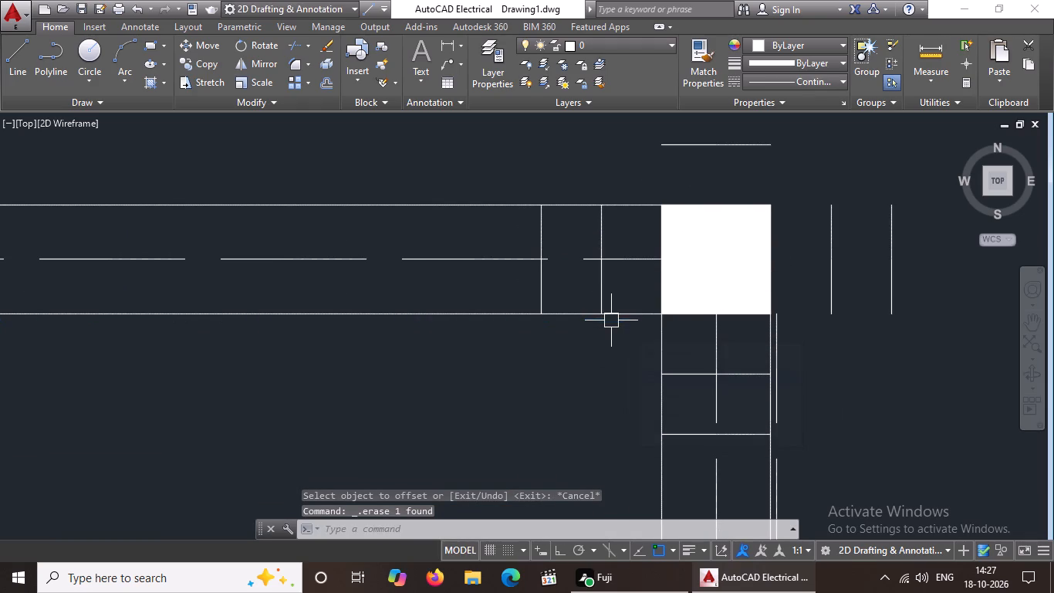
{"action": "left_click", "coordinate": [779, 335]}
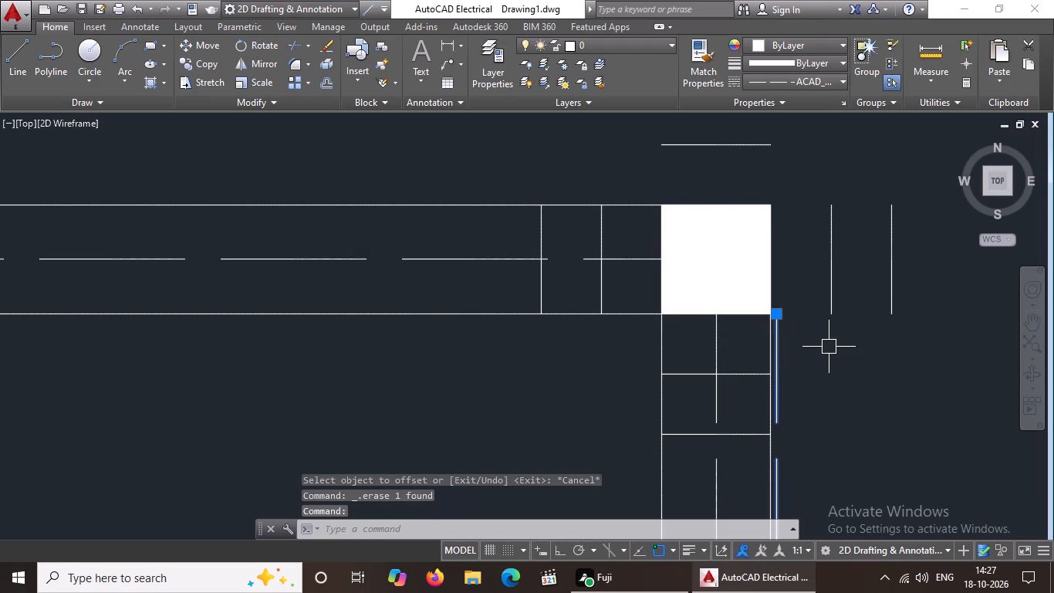
{"action": "key", "text": "Delete"}
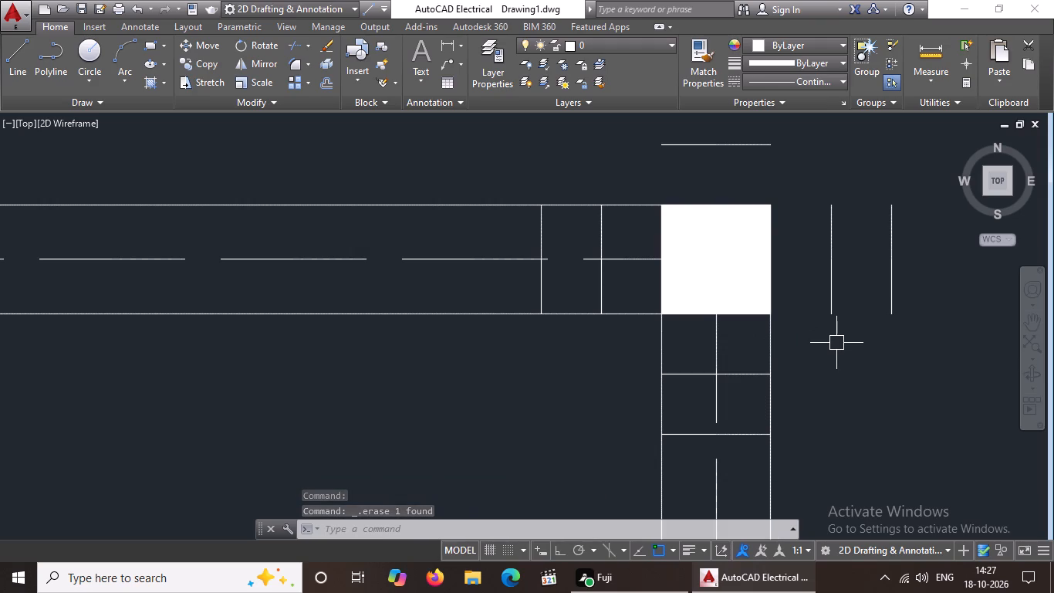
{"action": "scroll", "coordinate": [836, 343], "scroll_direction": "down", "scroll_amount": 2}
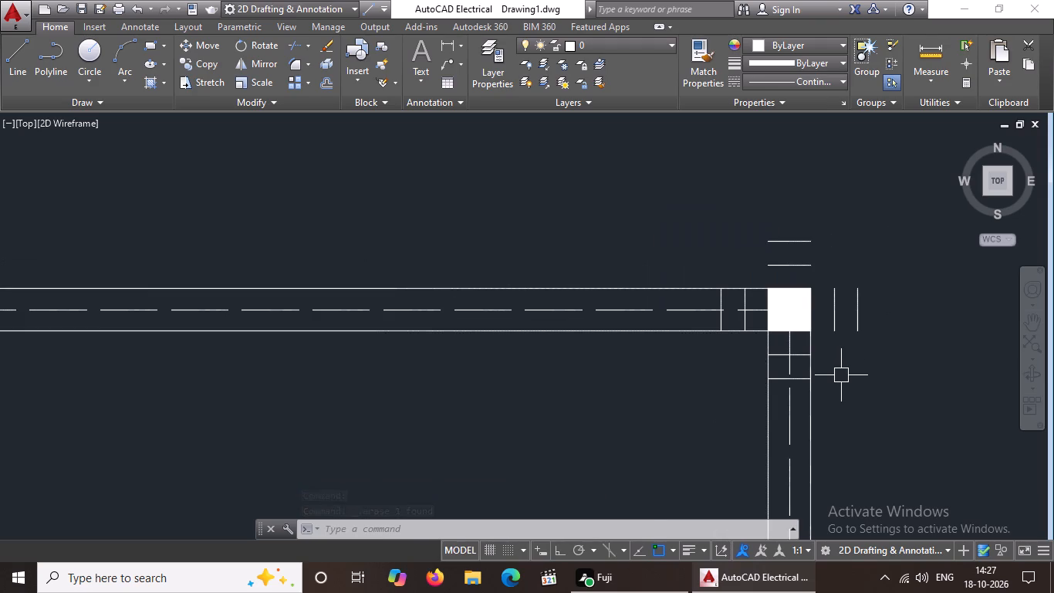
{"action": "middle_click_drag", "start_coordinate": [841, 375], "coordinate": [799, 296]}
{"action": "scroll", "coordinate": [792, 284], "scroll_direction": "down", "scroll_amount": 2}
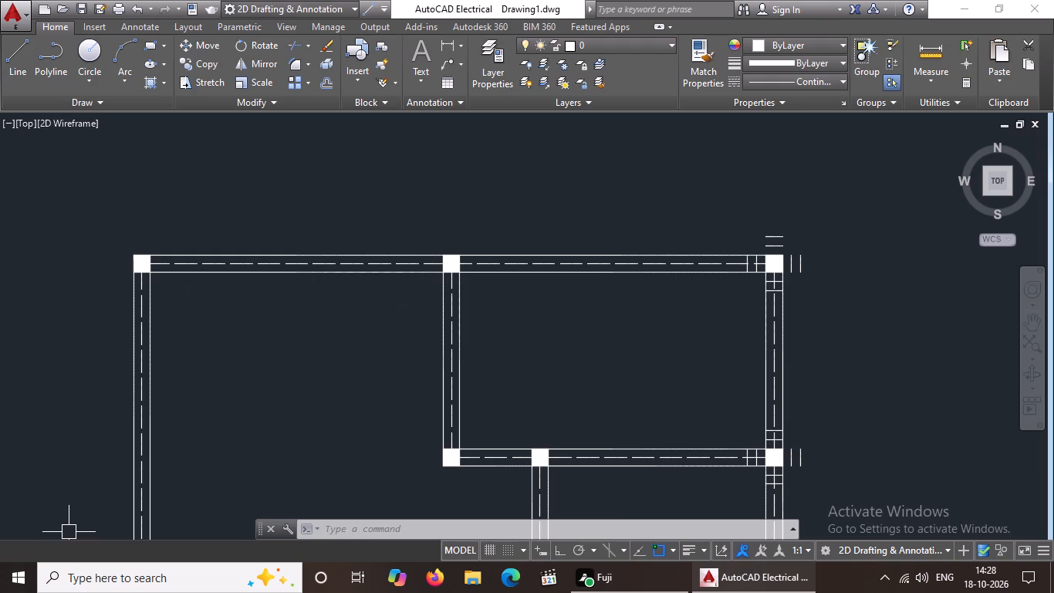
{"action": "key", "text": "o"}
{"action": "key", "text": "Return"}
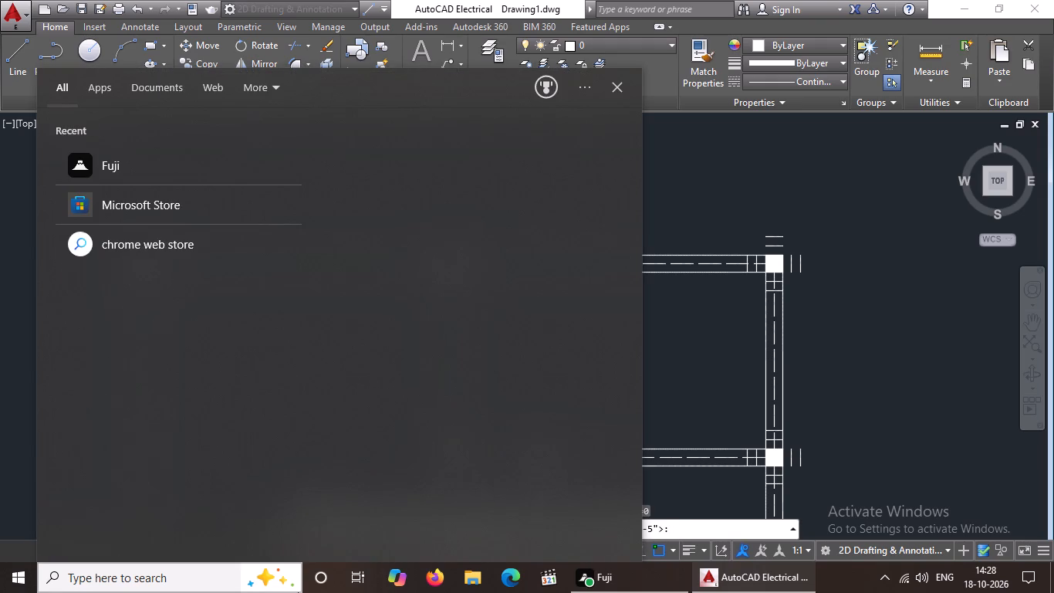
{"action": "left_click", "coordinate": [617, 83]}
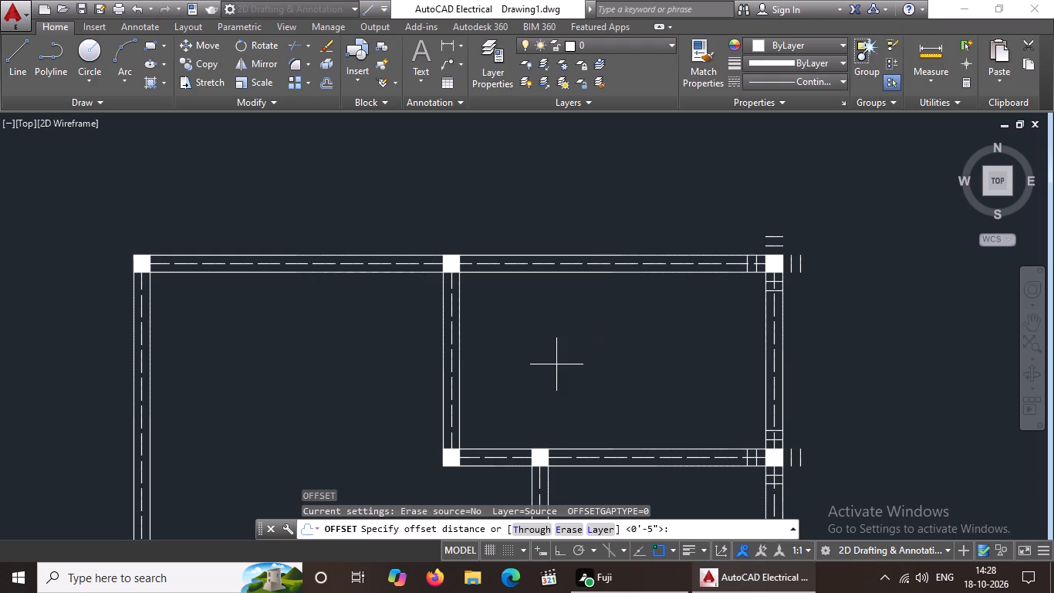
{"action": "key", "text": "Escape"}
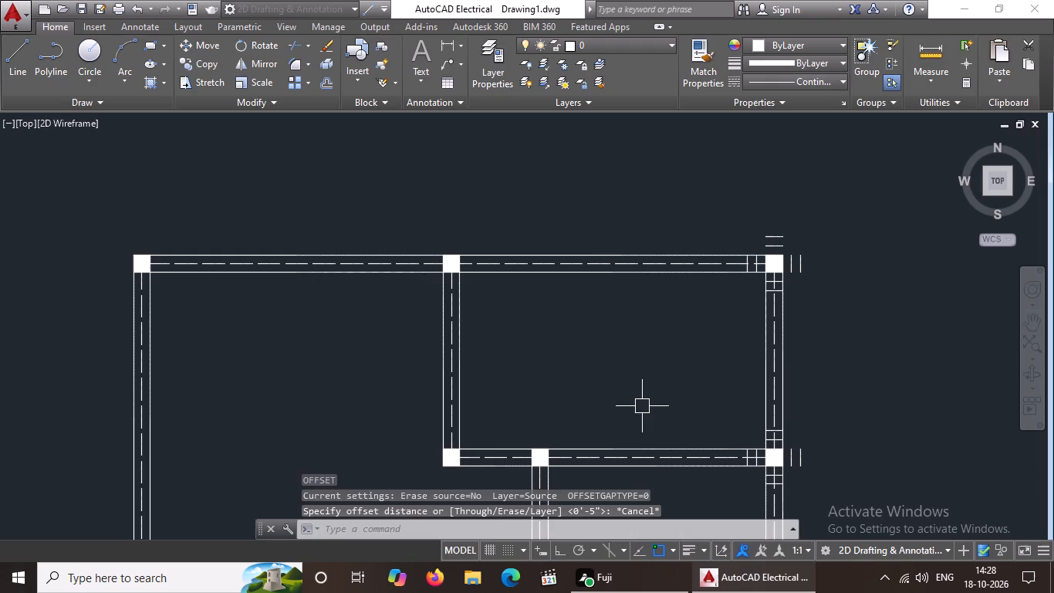
Offset the north and south edges of the middle column on the north beam outward twice each at 5" spacing.
{"action": "key", "text": "o"}
{"action": "key", "text": "Return"}
{"action": "key", "text": "5"}
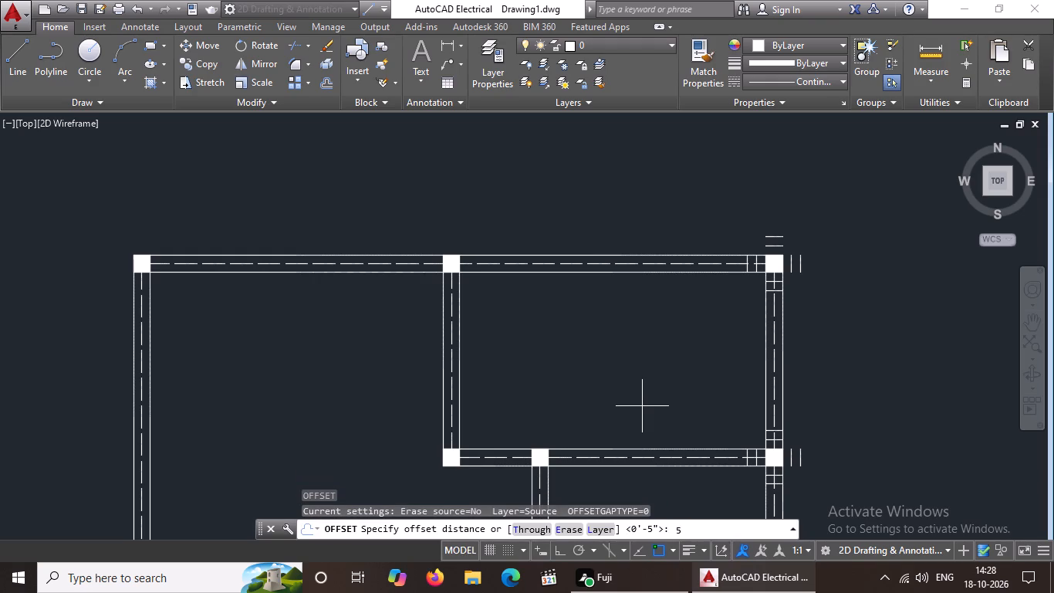
{"action": "key", "text": "shift+quotedbl"}
{"action": "key", "text": "Return"}
{"action": "scroll", "coordinate": [443, 248], "scroll_direction": "up", "scroll_amount": 2}
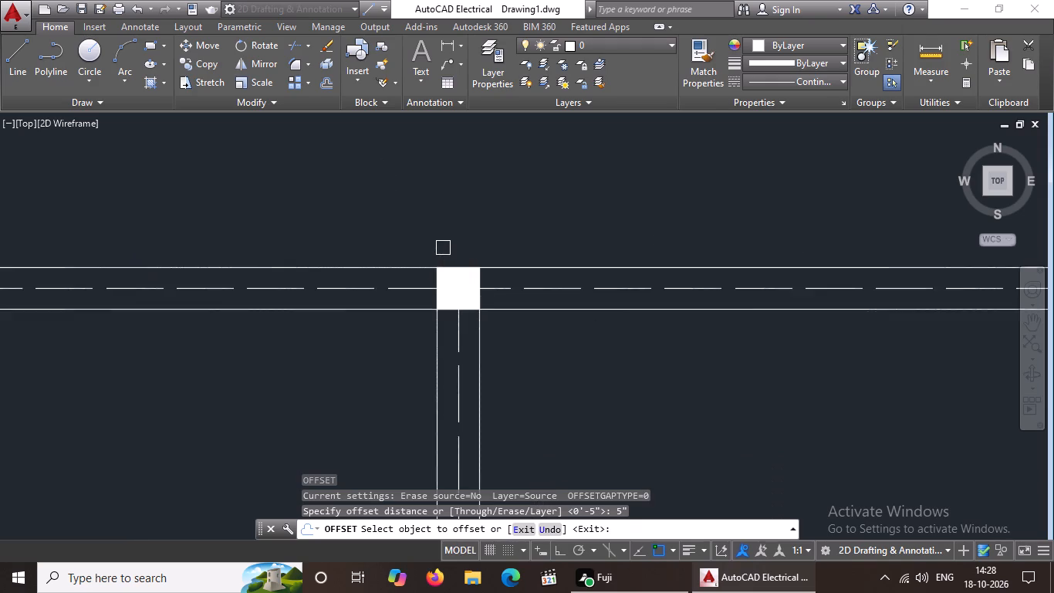
{"action": "scroll", "coordinate": [443, 248], "scroll_direction": "up", "scroll_amount": 1}
{"action": "left_click", "coordinate": [465, 280]}
{"action": "left_click", "coordinate": [474, 193]}
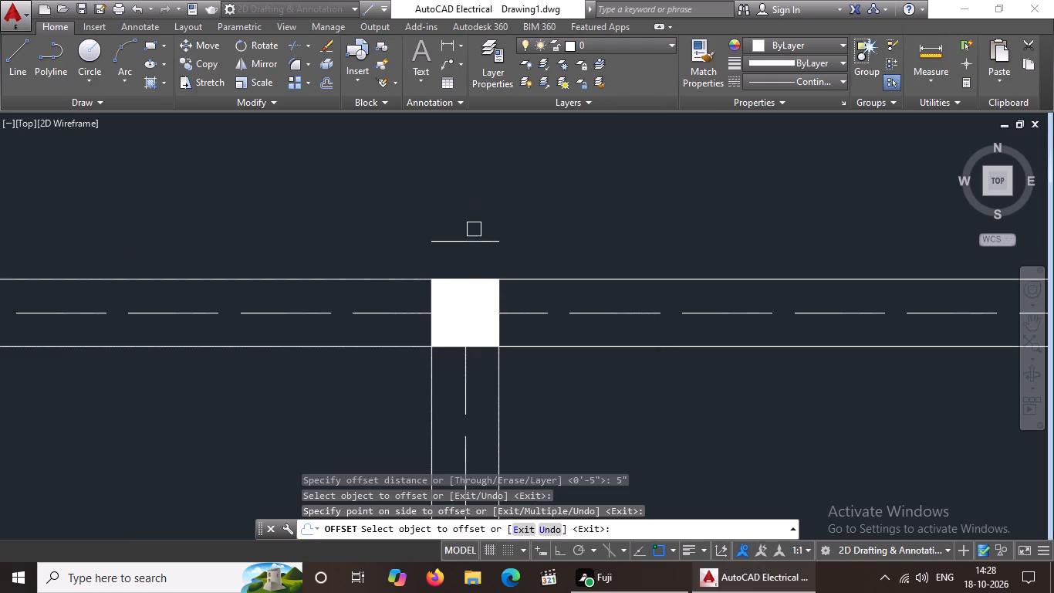
{"action": "left_click", "coordinate": [475, 237]}
{"action": "left_click_drag", "start_coordinate": [490, 149], "coordinate": [490, 163]}
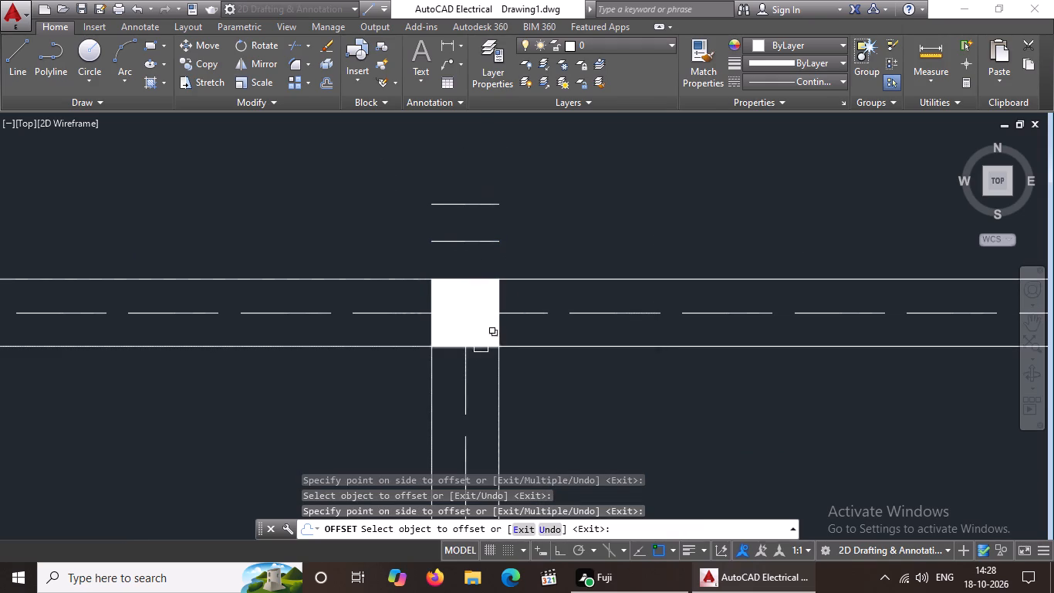
{"action": "left_click", "coordinate": [478, 347]}
{"action": "left_click", "coordinate": [480, 397]}
{"action": "left_click", "coordinate": [482, 386]}
{"action": "left_click_drag", "start_coordinate": [488, 472], "coordinate": [489, 463]}
Offset the same middle column's east and west edges outward twice each along the north beam at 5" spacing.
{"action": "left_click_drag", "start_coordinate": [498, 330], "coordinate": [505, 329]}
{"action": "left_click", "coordinate": [586, 329]}
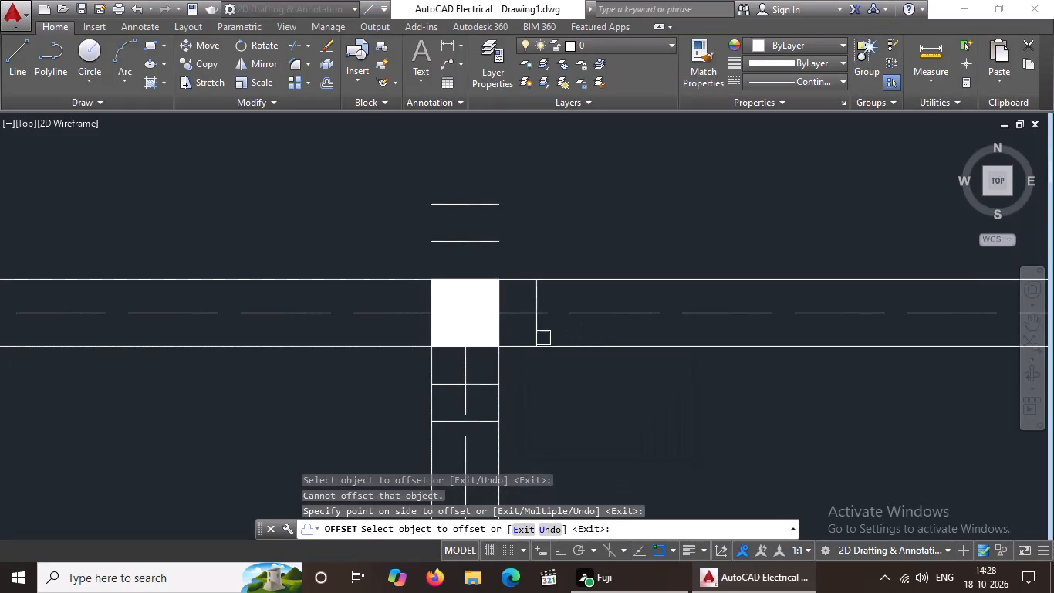
{"action": "left_click_drag", "start_coordinate": [535, 333], "coordinate": [549, 329]}
{"action": "left_click", "coordinate": [662, 326]}
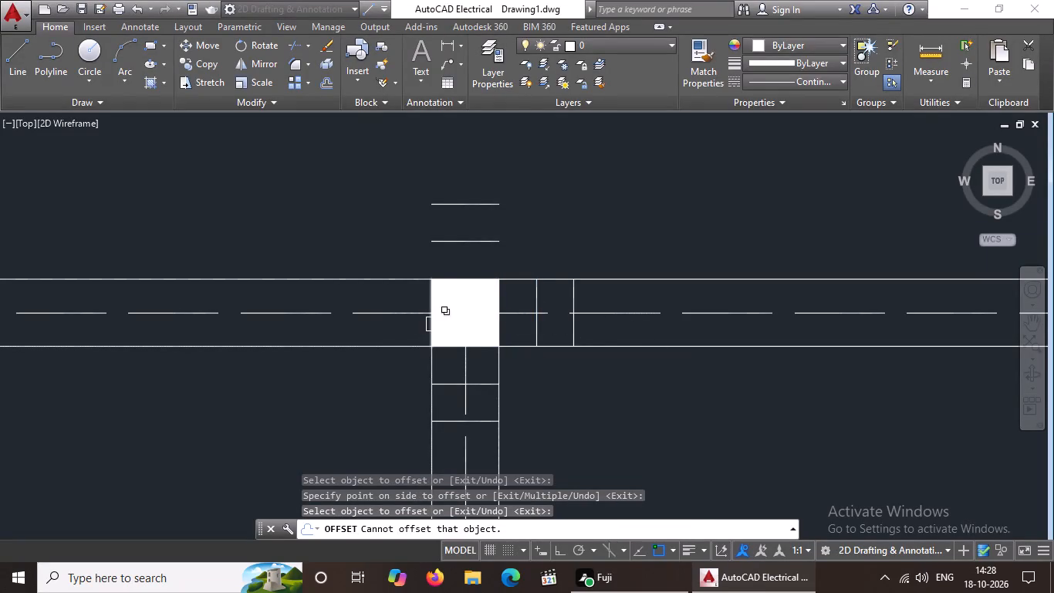
{"action": "left_click", "coordinate": [434, 324]}
{"action": "left_click", "coordinate": [376, 325]}
{"action": "left_click_drag", "start_coordinate": [395, 331], "coordinate": [380, 332]}
{"action": "left_click", "coordinate": [303, 332]}
Offset the south edge of the northwest corner column twice southward along the west beam at 5" spacing.
{"action": "scroll", "coordinate": [396, 326], "scroll_direction": "down", "scroll_amount": 2}
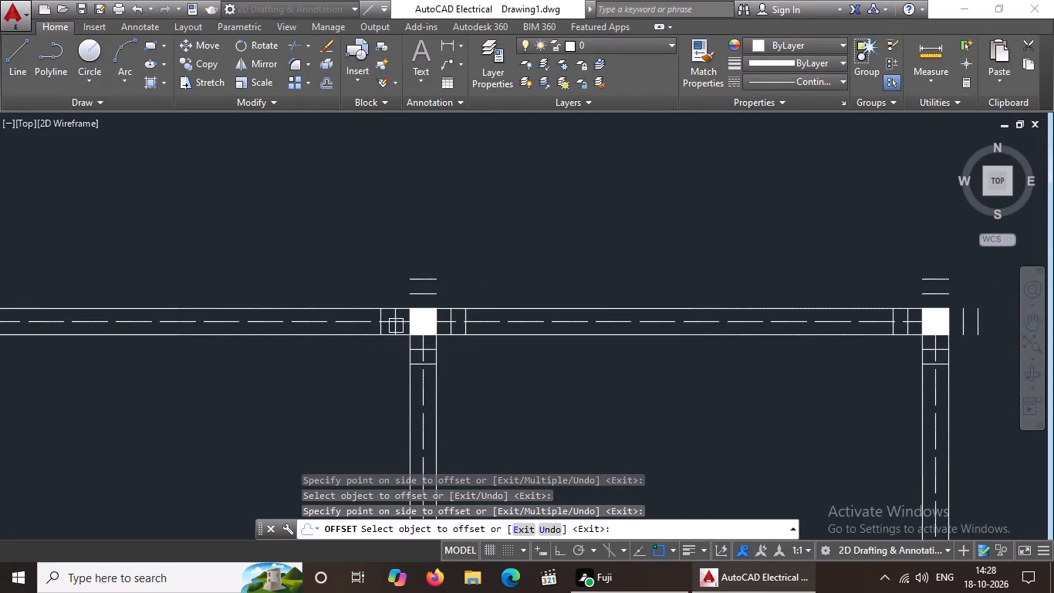
{"action": "scroll", "coordinate": [396, 326], "scroll_direction": "down", "scroll_amount": 1}
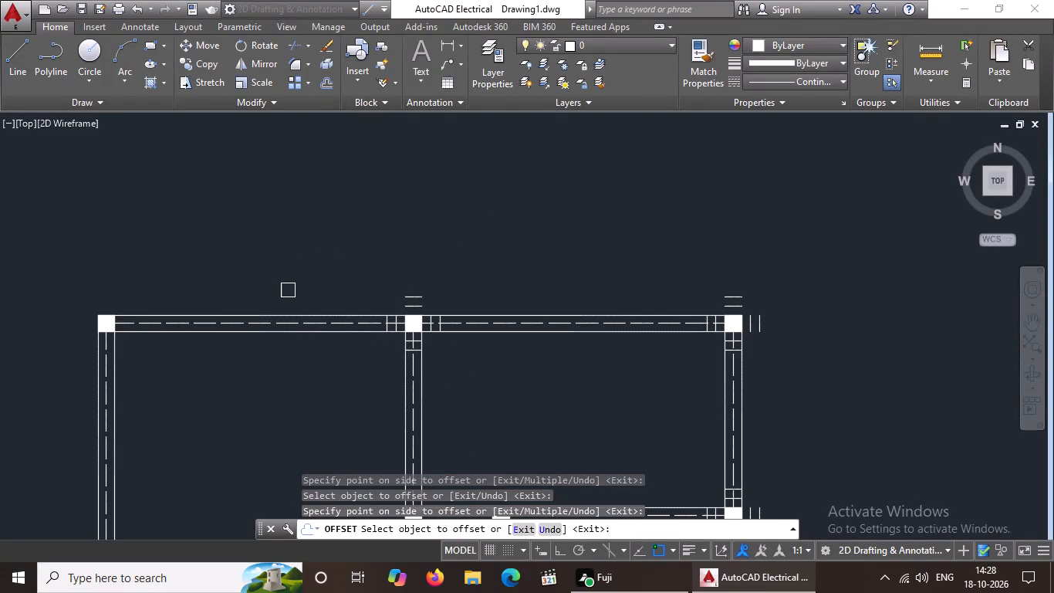
{"action": "middle_click_drag", "start_coordinate": [126, 303], "coordinate": [281, 290]}
{"action": "scroll", "coordinate": [162, 295], "scroll_direction": "up", "scroll_amount": 1}
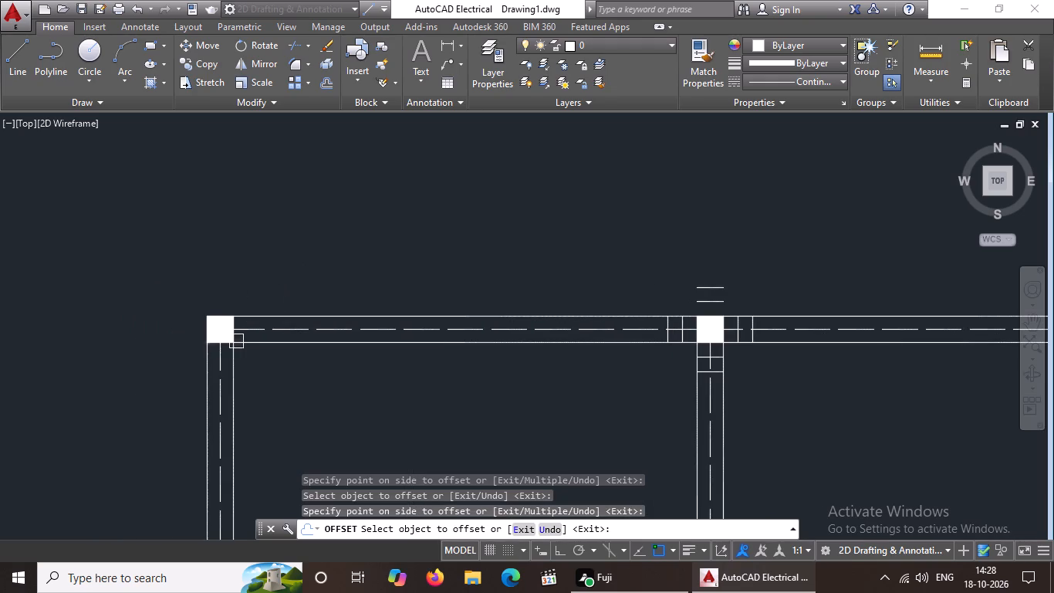
{"action": "scroll", "coordinate": [198, 328], "scroll_direction": "up", "scroll_amount": 2}
{"action": "left_click", "coordinate": [268, 366]}
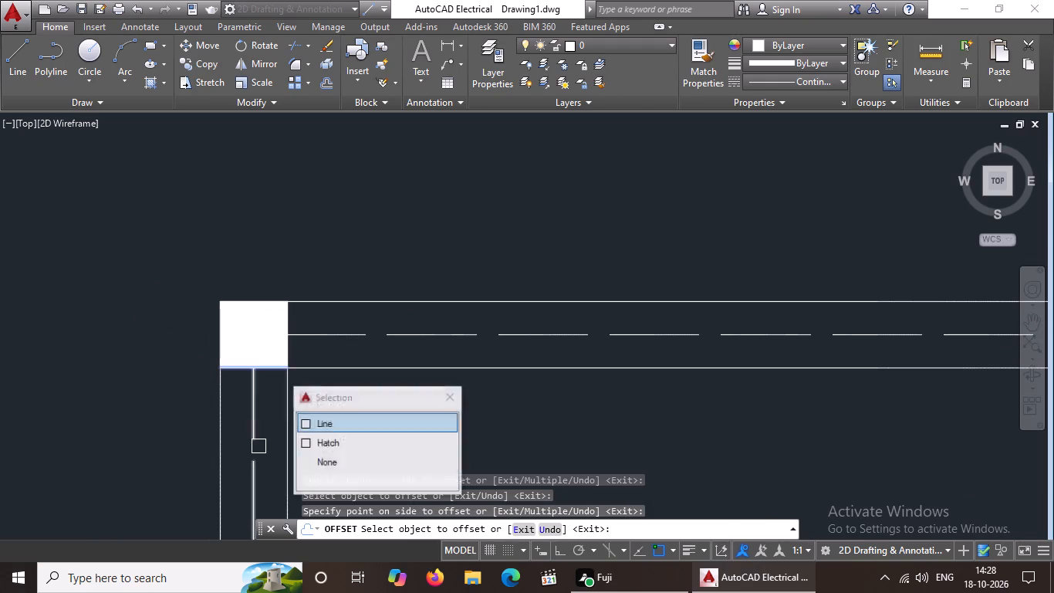
{"action": "left_click", "coordinate": [258, 446]}
{"action": "left_click", "coordinate": [267, 404]}
{"action": "left_click", "coordinate": [268, 471]}
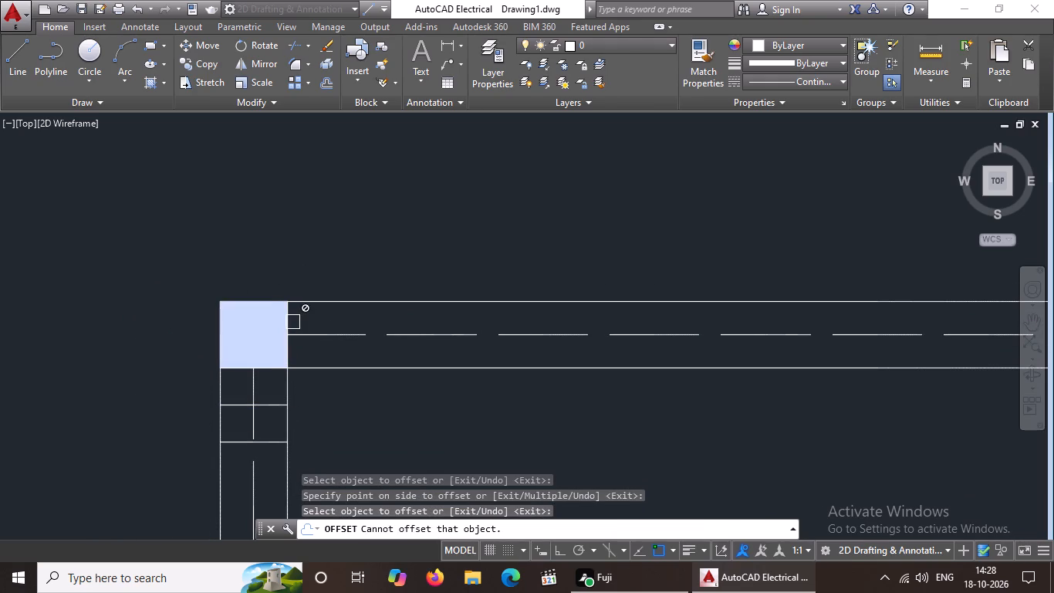
Offset the northwest corner column's east, north and west edges outward twice each at 5" spacing.
{"action": "left_click_drag", "start_coordinate": [285, 324], "coordinate": [312, 323]}
{"action": "left_click", "coordinate": [403, 324]}
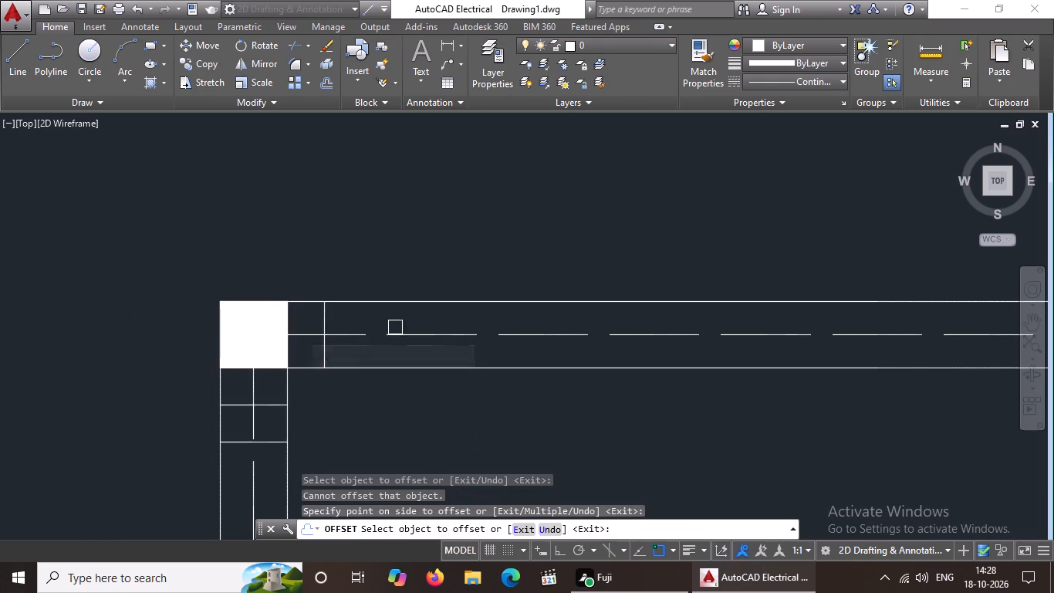
{"action": "left_click_drag", "start_coordinate": [322, 324], "coordinate": [333, 321]}
{"action": "left_click", "coordinate": [439, 317]}
{"action": "left_click", "coordinate": [244, 303]}
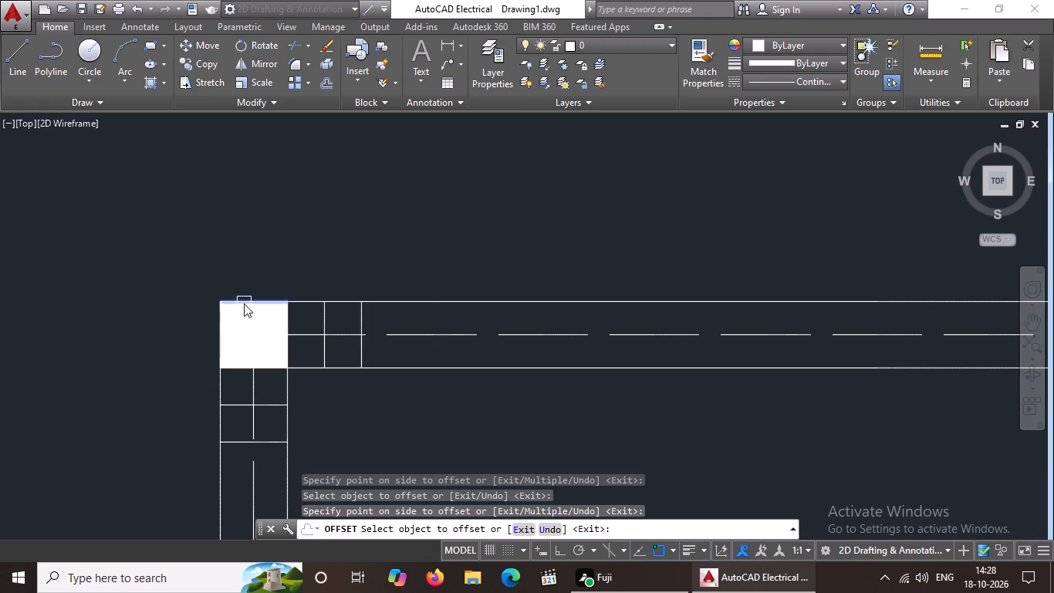
{"action": "left_click", "coordinate": [256, 267]}
{"action": "left_click_drag", "start_coordinate": [269, 261], "coordinate": [272, 248]}
{"action": "left_click", "coordinate": [279, 199]}
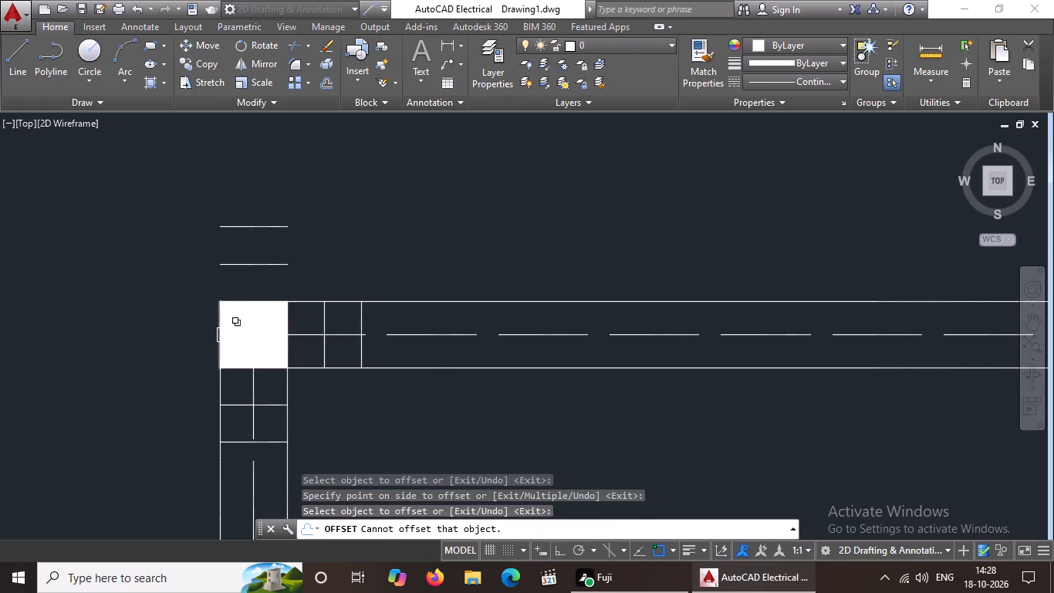
{"action": "left_click_drag", "start_coordinate": [224, 334], "coordinate": [205, 337]}
{"action": "left_click", "coordinate": [123, 337]}
{"action": "left_click_drag", "start_coordinate": [181, 333], "coordinate": [171, 335]}
{"action": "left_click", "coordinate": [76, 351]}
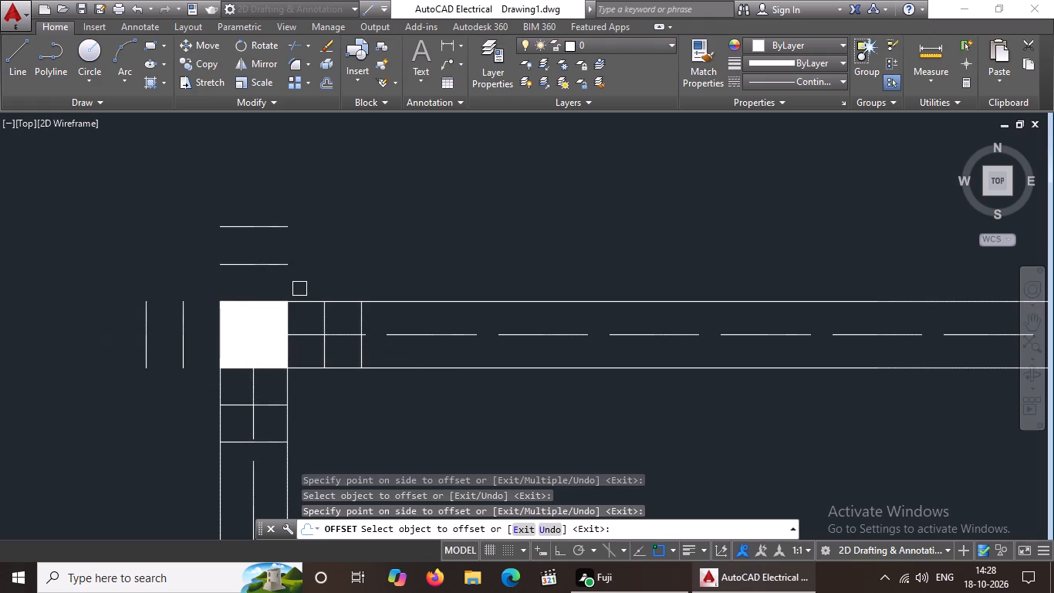
Offset the north and west edges of the west beam's upper intermediate column outward twice each at 5" spacing.
{"action": "scroll", "coordinate": [343, 276], "scroll_direction": "down", "scroll_amount": 3}
{"action": "middle_click_drag", "start_coordinate": [421, 414], "coordinate": [420, 409]}
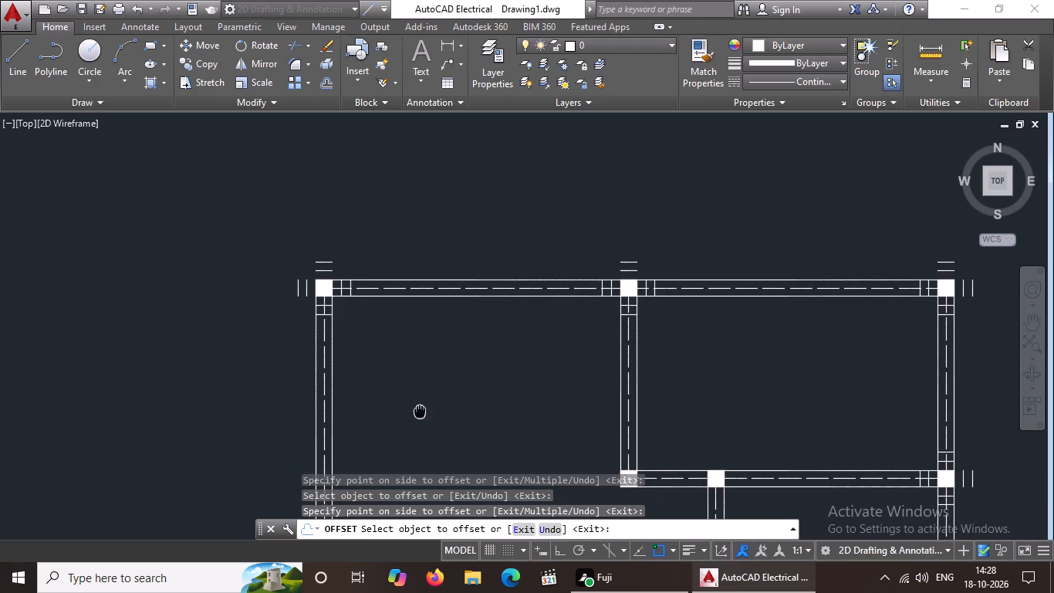
{"action": "middle_click_drag", "start_coordinate": [420, 409], "coordinate": [429, 344]}
{"action": "scroll", "coordinate": [447, 284], "scroll_direction": "down", "scroll_amount": 2}
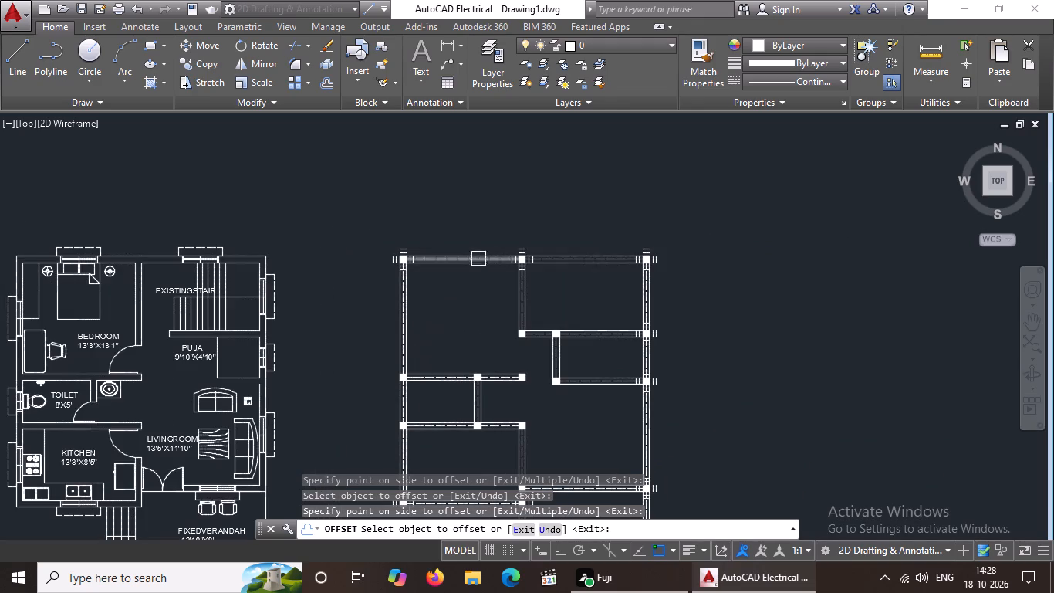
{"action": "middle_click_drag", "start_coordinate": [465, 377], "coordinate": [529, 265]}
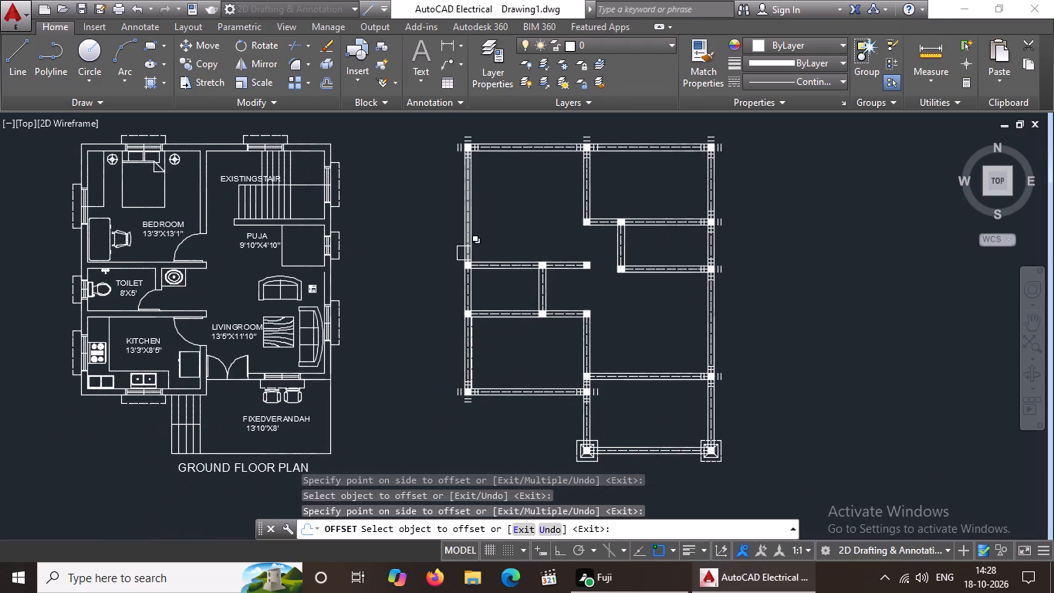
{"action": "scroll", "coordinate": [468, 256], "scroll_direction": "up", "scroll_amount": 5}
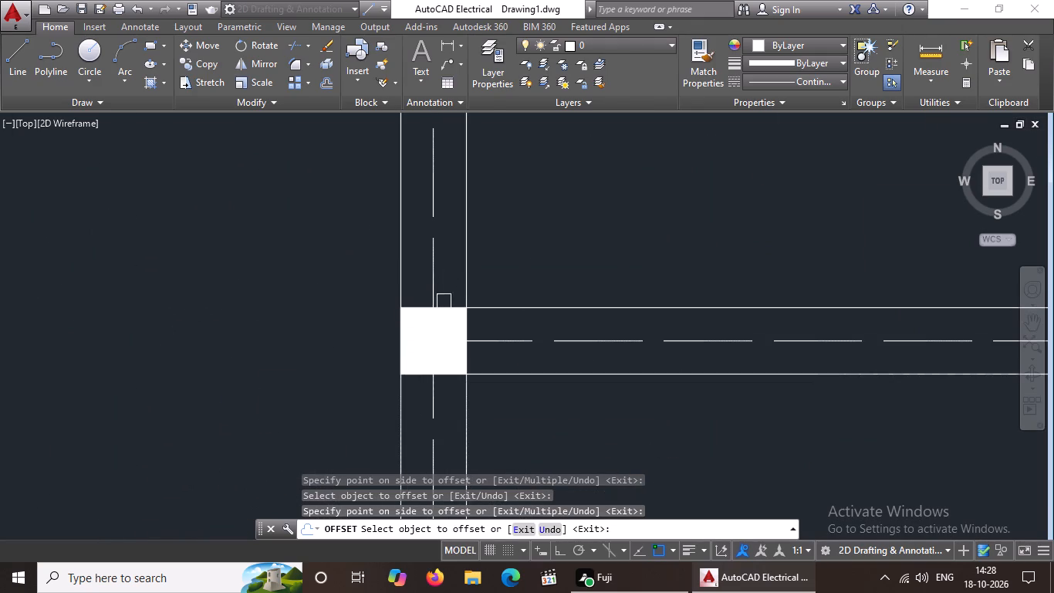
{"action": "left_click", "coordinate": [444, 307]}
{"action": "left_click", "coordinate": [454, 217]}
{"action": "left_click", "coordinate": [445, 272]}
{"action": "left_click", "coordinate": [445, 209]}
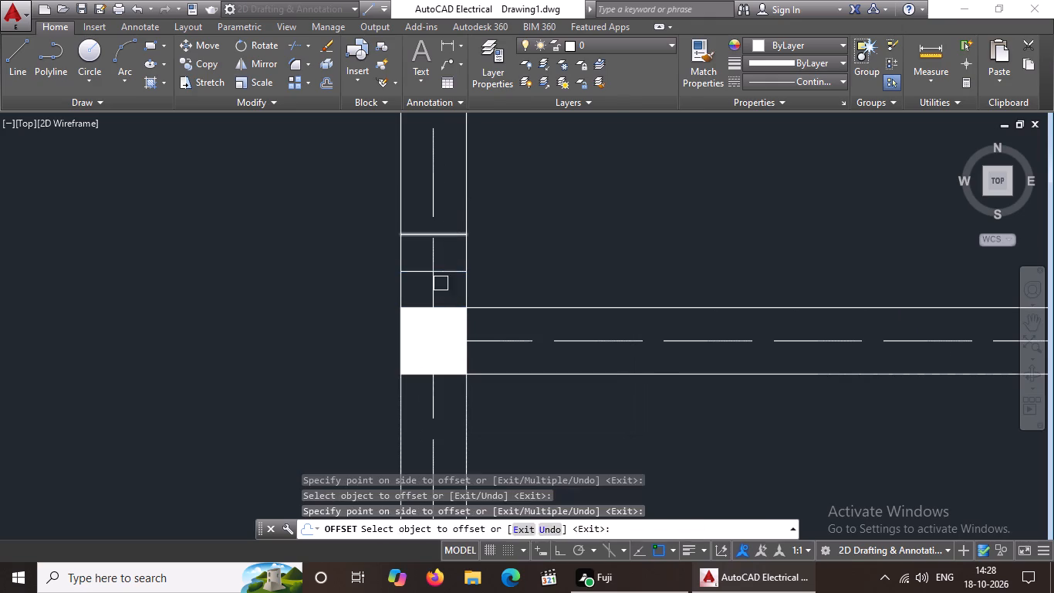
{"action": "left_click", "coordinate": [404, 344]}
{"action": "left_click", "coordinate": [346, 342]}
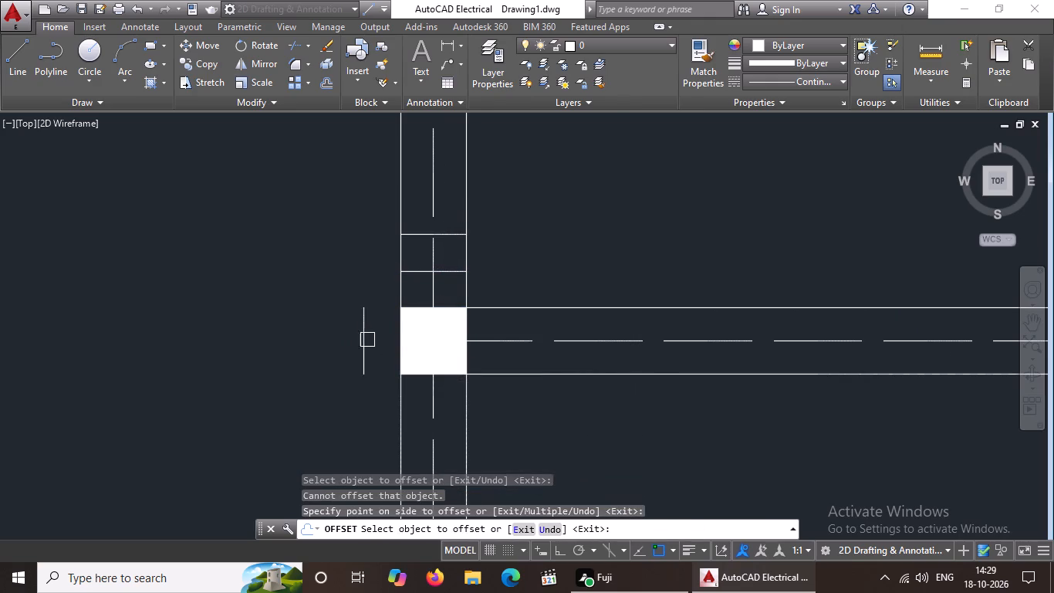
{"action": "left_click", "coordinate": [357, 342]}
{"action": "left_click_drag", "start_coordinate": [221, 343], "coordinate": [286, 353]}
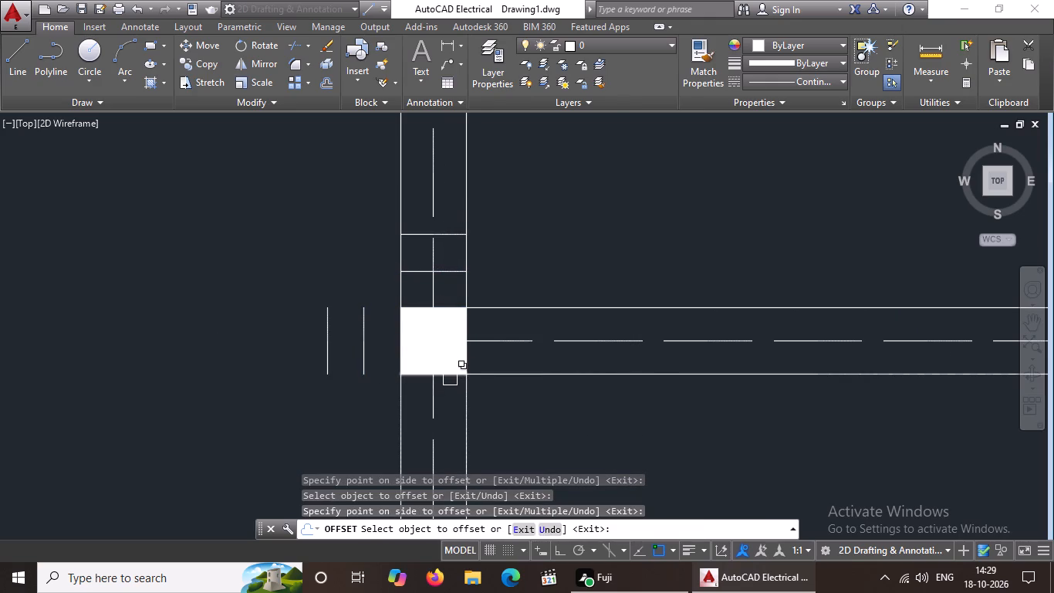
Offset the same intermediate column's south and east edges outward twice each at 5" spacing.
{"action": "left_click", "coordinate": [450, 378]}
{"action": "left_click", "coordinate": [446, 412]}
{"action": "left_click", "coordinate": [446, 408]}
{"action": "left_click", "coordinate": [446, 438]}
{"action": "left_click_drag", "start_coordinate": [467, 357], "coordinate": [476, 354]}
{"action": "left_click", "coordinate": [510, 354]}
{"action": "left_click_drag", "start_coordinate": [502, 357], "coordinate": [535, 355]}
{"action": "left_click", "coordinate": [573, 358]}
Offset the west and south edges of the west beam's lower intermediate column outward twice each at 5" spacing.
{"action": "scroll", "coordinate": [573, 359], "scroll_direction": "down", "scroll_amount": 5}
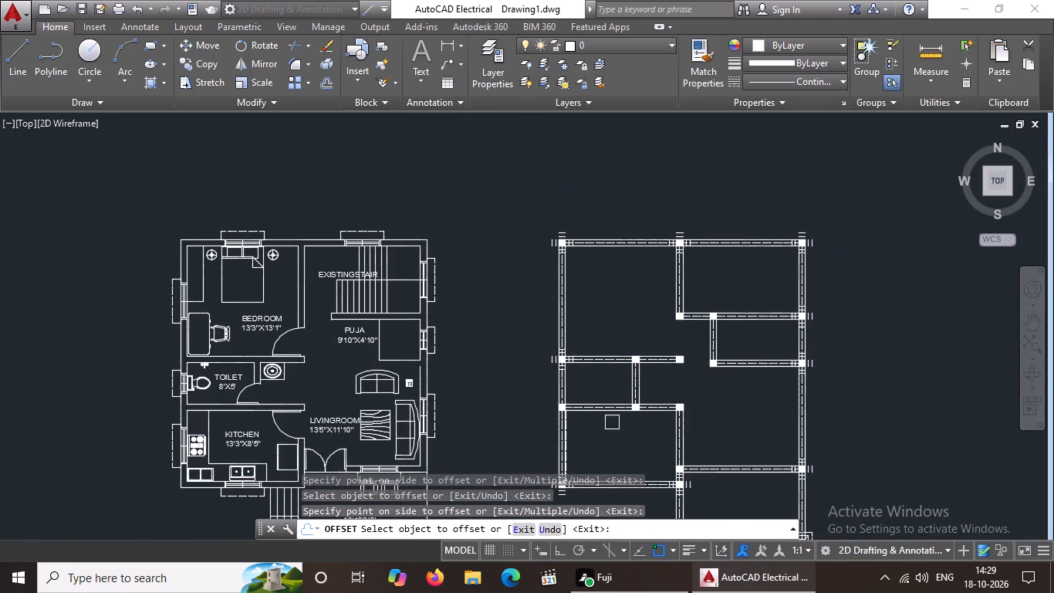
{"action": "middle_click_drag", "start_coordinate": [591, 432], "coordinate": [588, 372]}
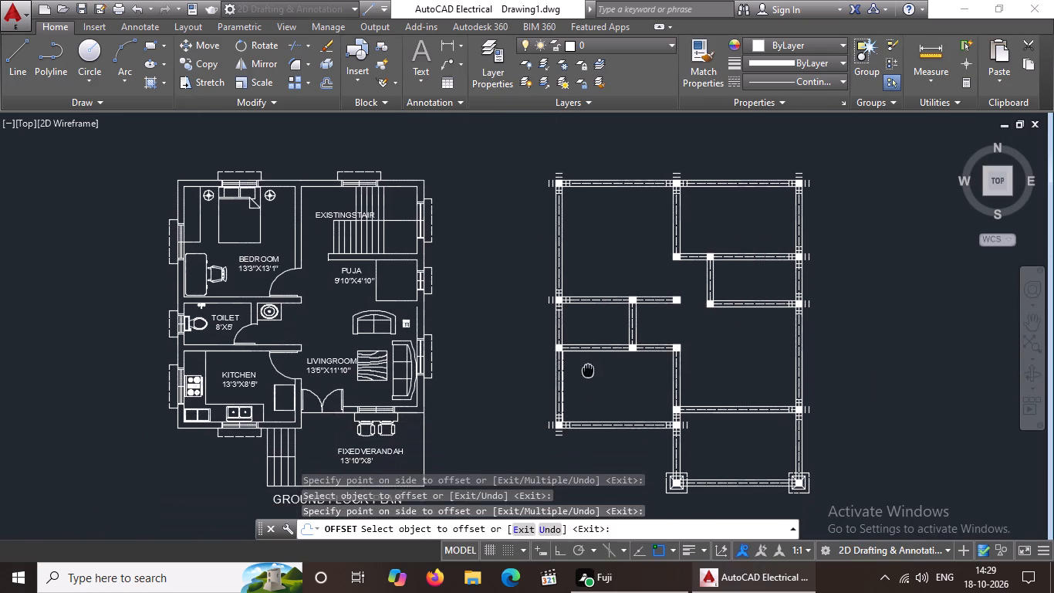
{"action": "scroll", "coordinate": [554, 348], "scroll_direction": "up", "scroll_amount": 4}
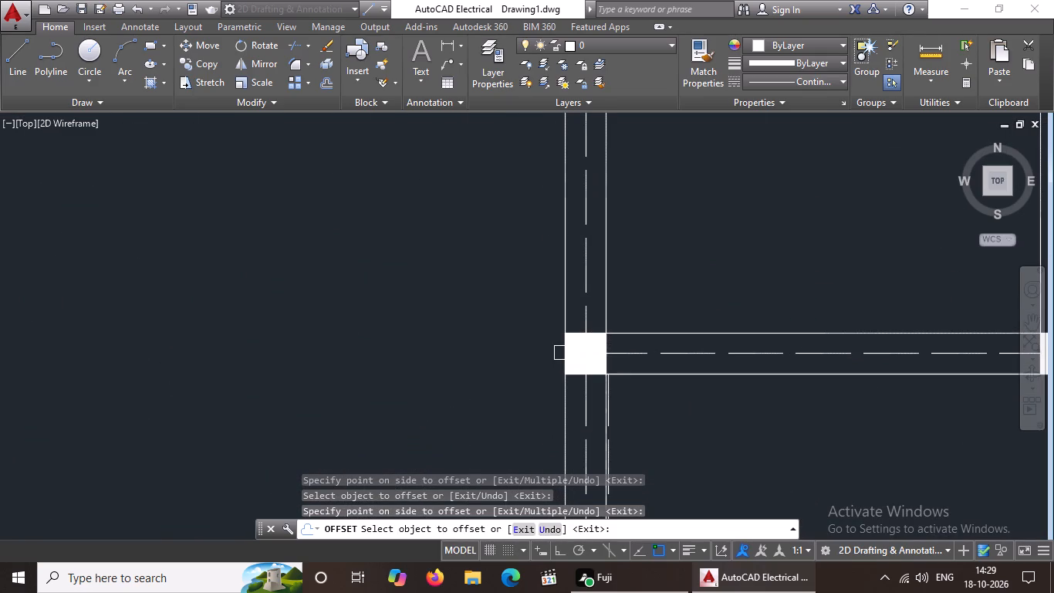
{"action": "left_click_drag", "start_coordinate": [566, 351], "coordinate": [552, 356]}
{"action": "left_click_drag", "start_coordinate": [382, 361], "coordinate": [393, 361]}
{"action": "left_click_drag", "start_coordinate": [546, 364], "coordinate": [513, 371]}
{"action": "left_click_drag", "start_coordinate": [341, 371], "coordinate": [347, 371]}
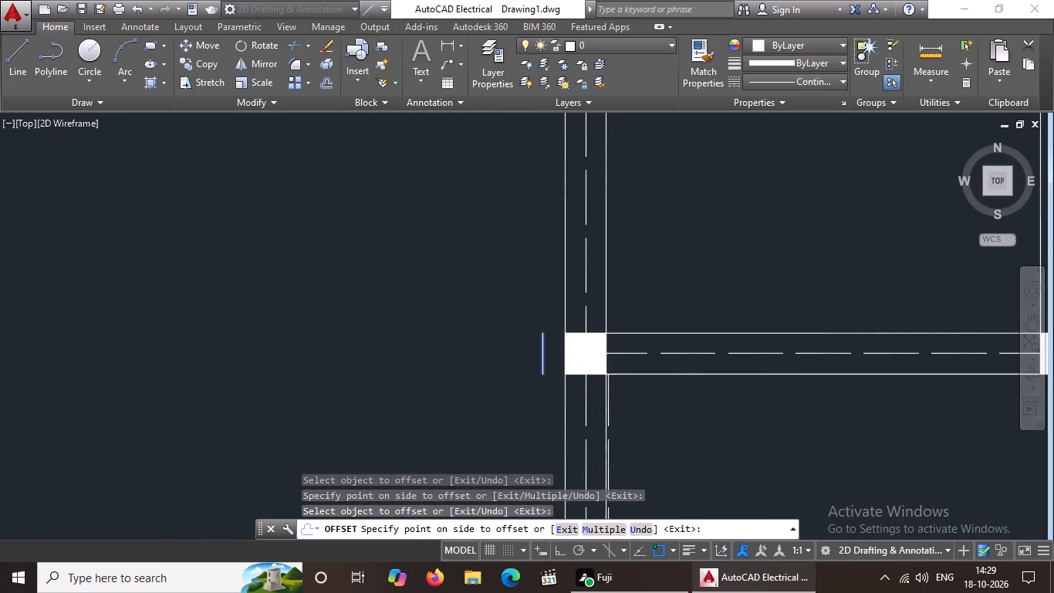
{"action": "left_click_drag", "start_coordinate": [347, 371], "coordinate": [377, 370]}
{"action": "left_click", "coordinate": [596, 374]}
{"action": "left_click", "coordinate": [587, 420]}
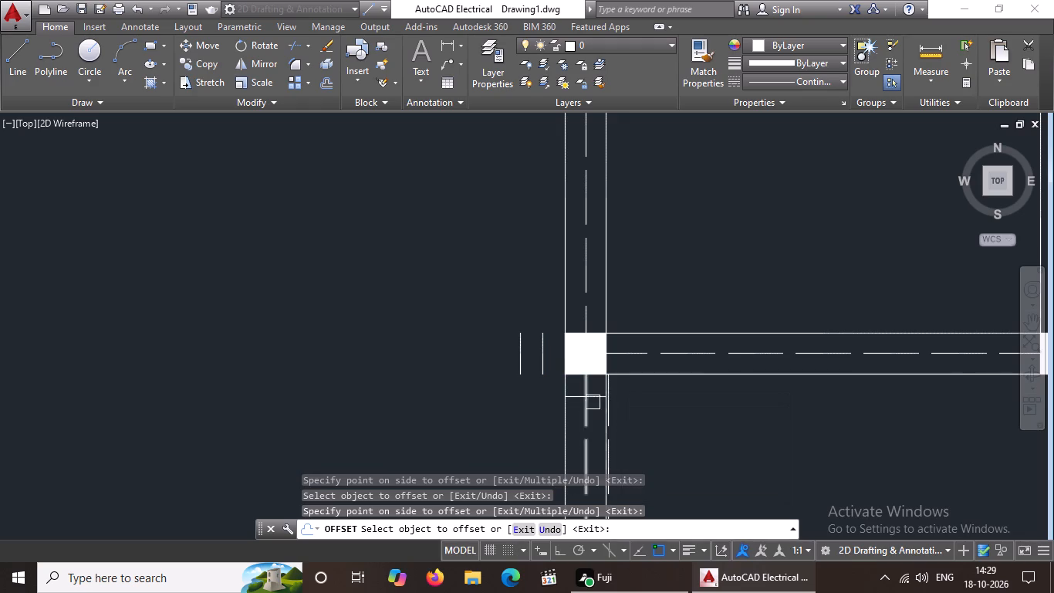
{"action": "left_click", "coordinate": [594, 397]}
{"action": "left_click", "coordinate": [592, 437]}
Offset the same lower intermediate column's east edge twice eastward along the interior beam at 5" spacing.
{"action": "left_click", "coordinate": [605, 356]}
{"action": "left_click", "coordinate": [676, 353]}
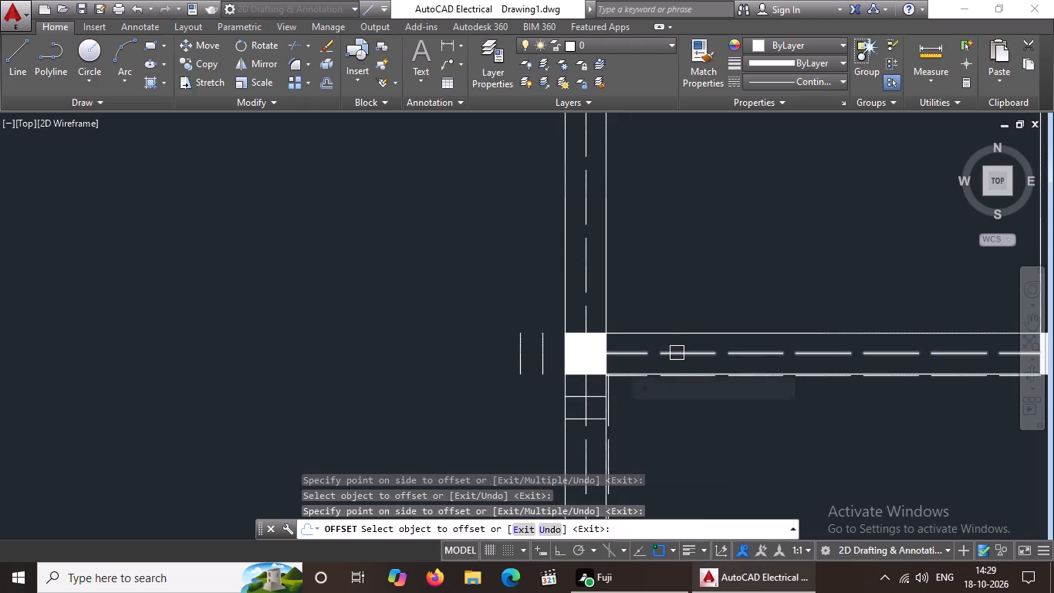
{"action": "left_click", "coordinate": [605, 341]}
{"action": "left_click", "coordinate": [640, 342]}
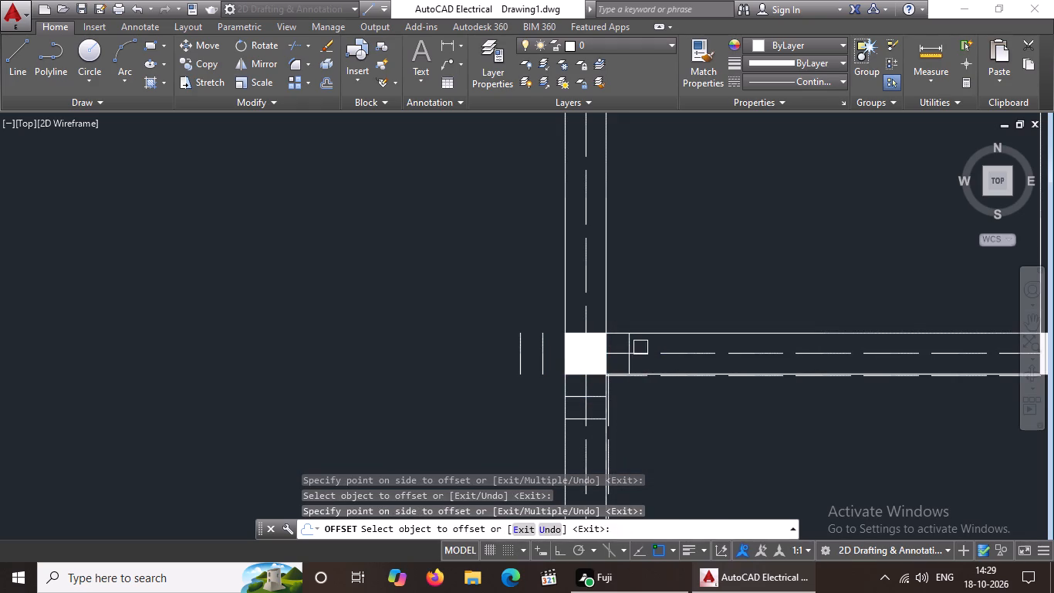
{"action": "left_click_drag", "start_coordinate": [628, 344], "coordinate": [652, 344]}
{"action": "left_click", "coordinate": [723, 349]}
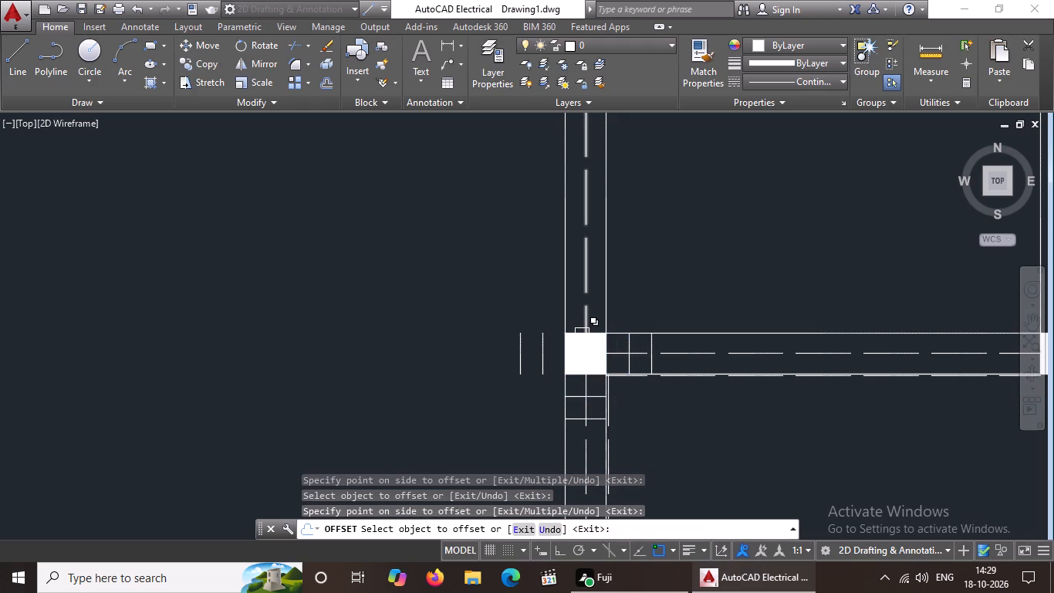
Offset the lower intermediate column's north edge twice northward along the west beam at 5" spacing.
{"action": "left_click", "coordinate": [582, 334]}
{"action": "left_click", "coordinate": [576, 293]}
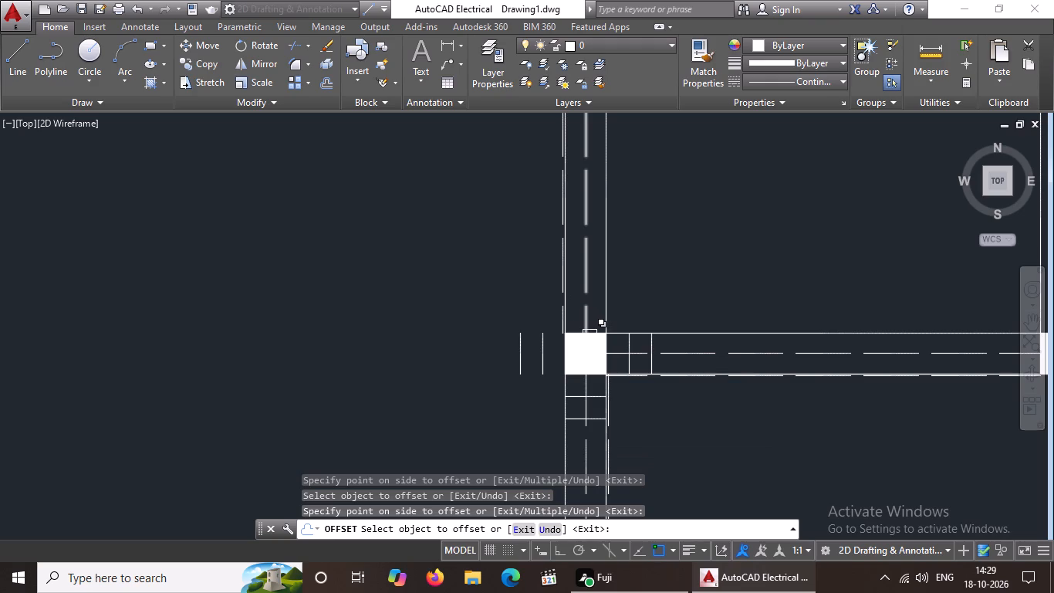
{"action": "left_click", "coordinate": [590, 337]}
{"action": "left_click", "coordinate": [593, 303]}
{"action": "scroll", "coordinate": [593, 327], "scroll_direction": "up", "scroll_amount": 3}
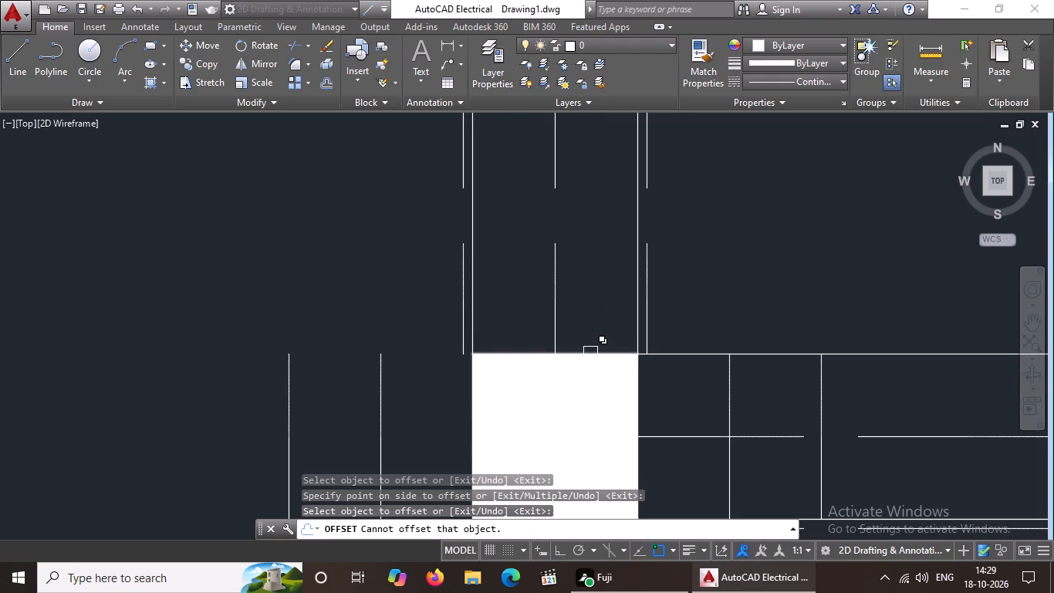
{"action": "left_click", "coordinate": [590, 354]}
{"action": "left_click", "coordinate": [587, 291]}
{"action": "left_click", "coordinate": [585, 259]}
{"action": "left_click", "coordinate": [590, 214]}
{"action": "scroll", "coordinate": [647, 230], "scroll_direction": "down", "scroll_amount": 2}
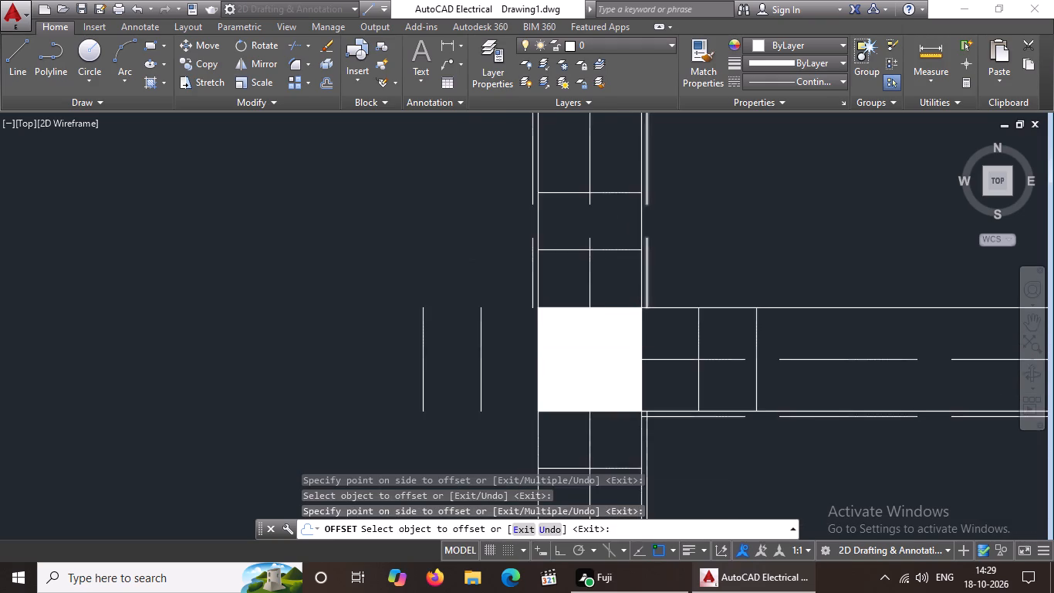
{"action": "scroll", "coordinate": [653, 241], "scroll_direction": "down", "scroll_amount": 1}
{"action": "key", "text": "Escape"}
Erase the four stray dashed lines beside the interior beam and west beam around the lower intermediate column.
{"action": "scroll", "coordinate": [676, 327], "scroll_direction": "up", "scroll_amount": 2}
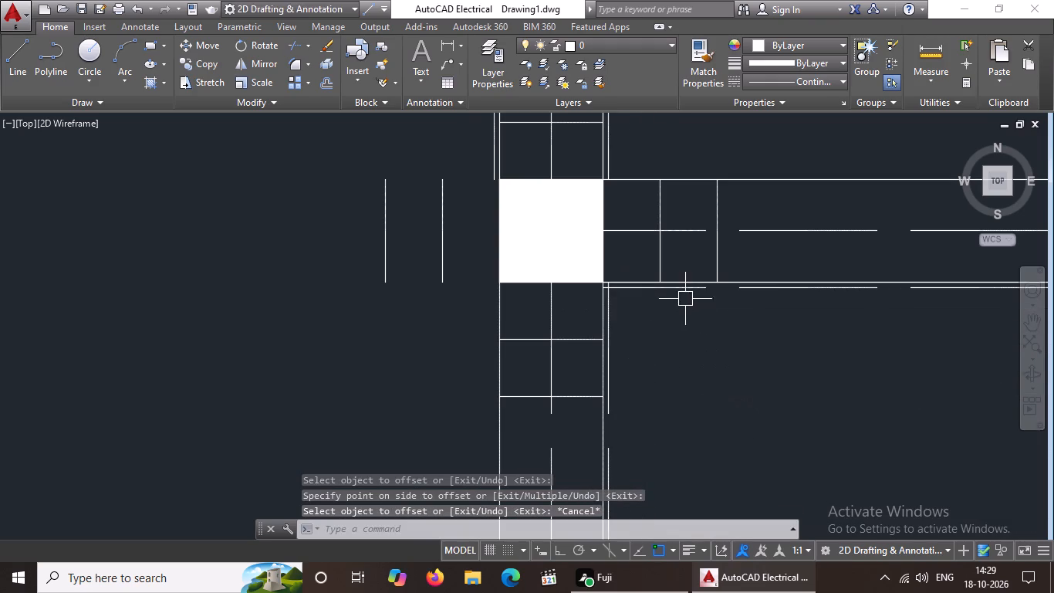
{"action": "left_click", "coordinate": [683, 290]}
{"action": "key", "text": "Delete"}
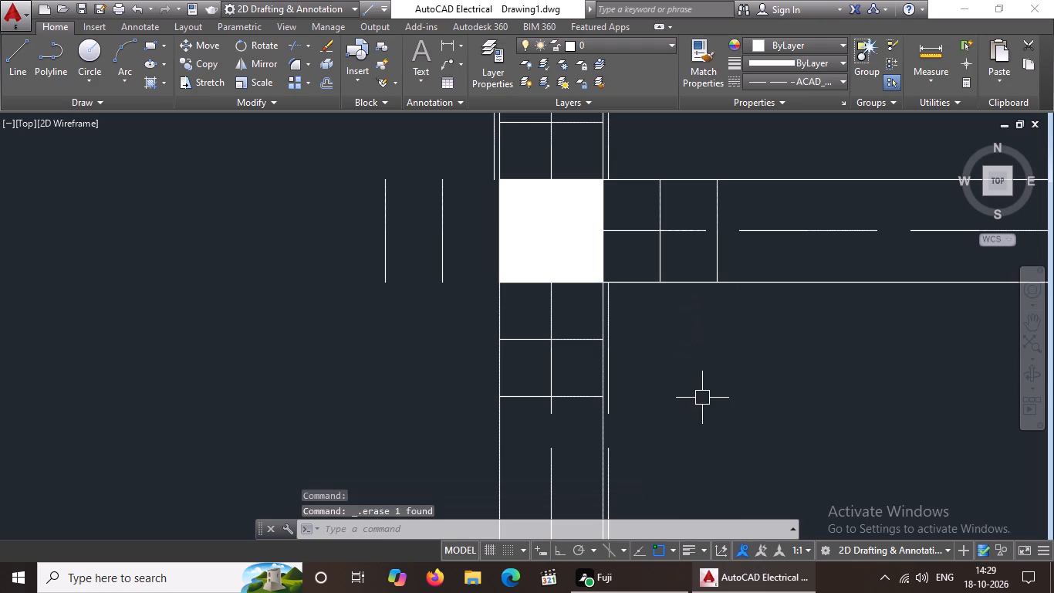
{"action": "left_click", "coordinate": [610, 371]}
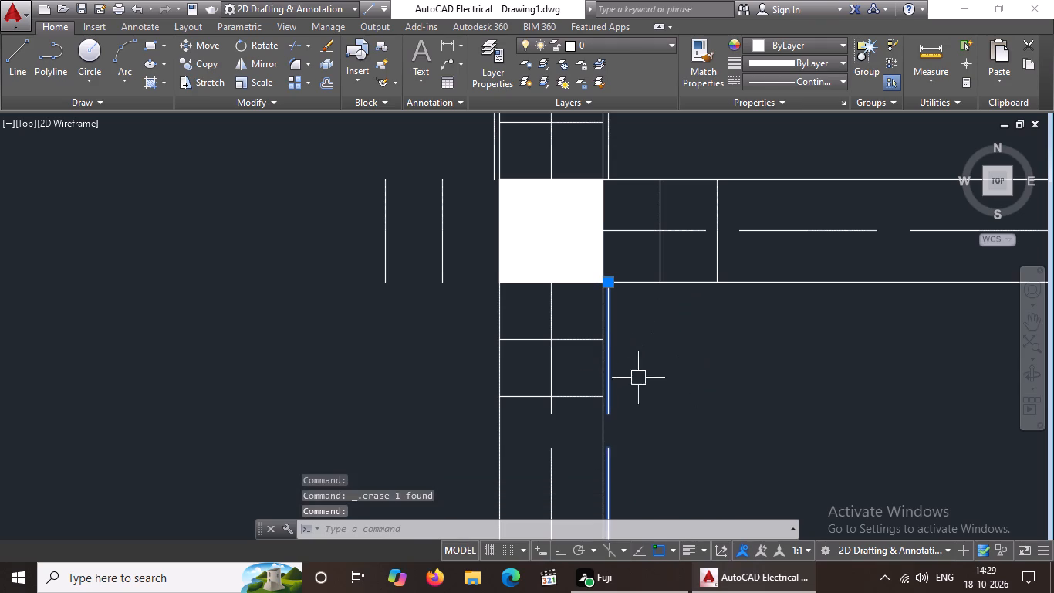
{"action": "key", "text": "Delete"}
{"action": "scroll", "coordinate": [671, 387], "scroll_direction": "down", "scroll_amount": 2}
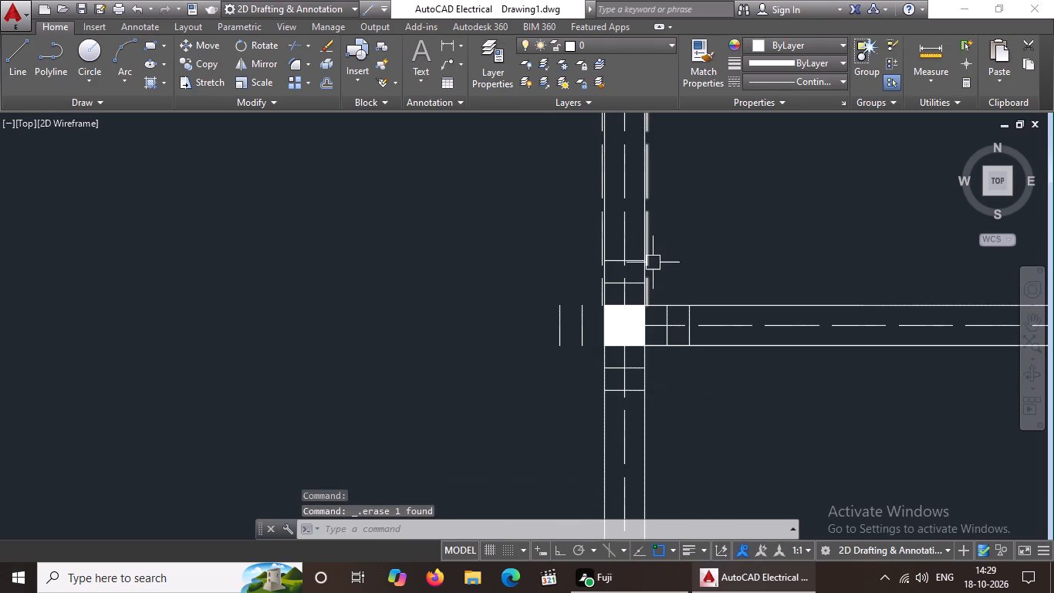
{"action": "scroll", "coordinate": [653, 263], "scroll_direction": "up", "scroll_amount": 2}
{"action": "left_click", "coordinate": [640, 320]}
{"action": "key", "text": "Delete"}
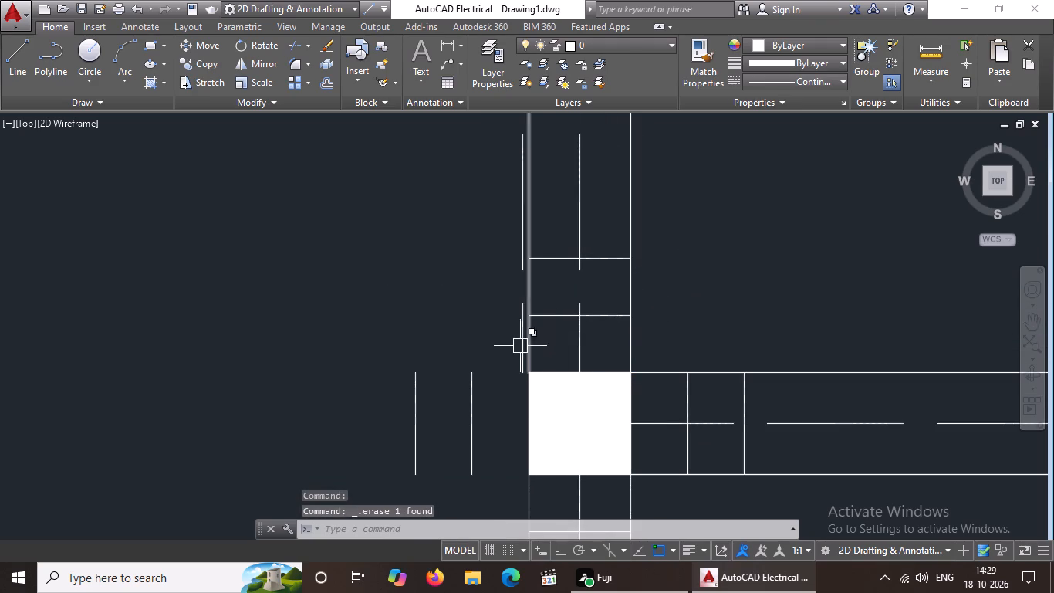
{"action": "left_click", "coordinate": [524, 336]}
{"action": "key", "text": "Delete"}
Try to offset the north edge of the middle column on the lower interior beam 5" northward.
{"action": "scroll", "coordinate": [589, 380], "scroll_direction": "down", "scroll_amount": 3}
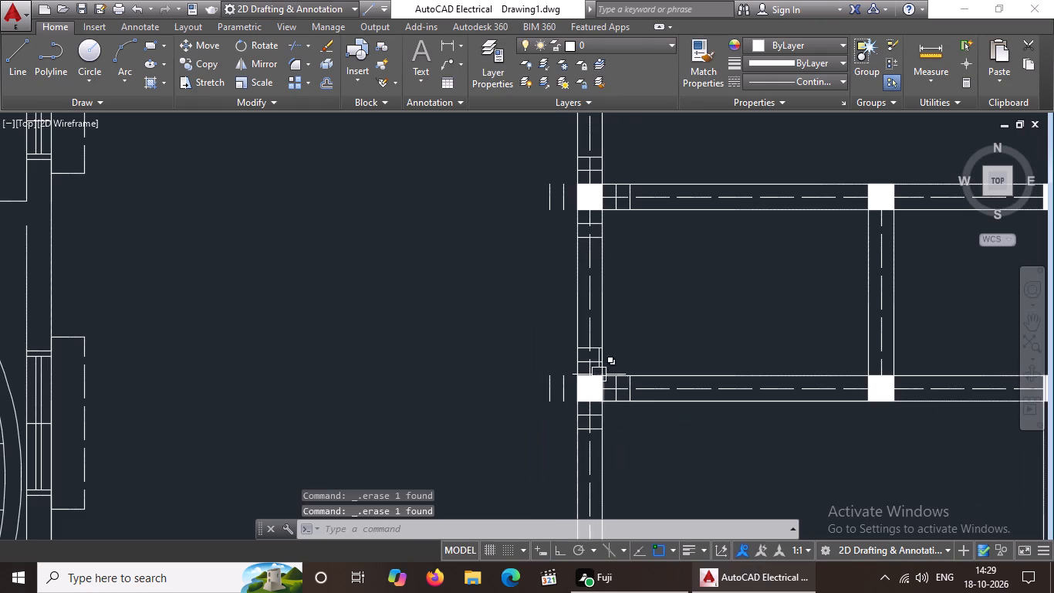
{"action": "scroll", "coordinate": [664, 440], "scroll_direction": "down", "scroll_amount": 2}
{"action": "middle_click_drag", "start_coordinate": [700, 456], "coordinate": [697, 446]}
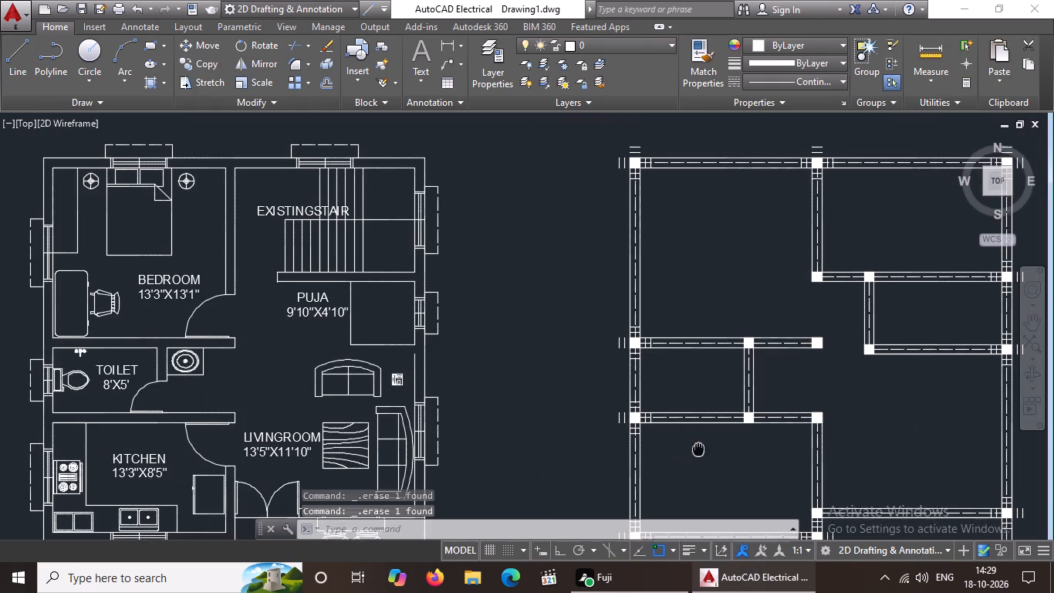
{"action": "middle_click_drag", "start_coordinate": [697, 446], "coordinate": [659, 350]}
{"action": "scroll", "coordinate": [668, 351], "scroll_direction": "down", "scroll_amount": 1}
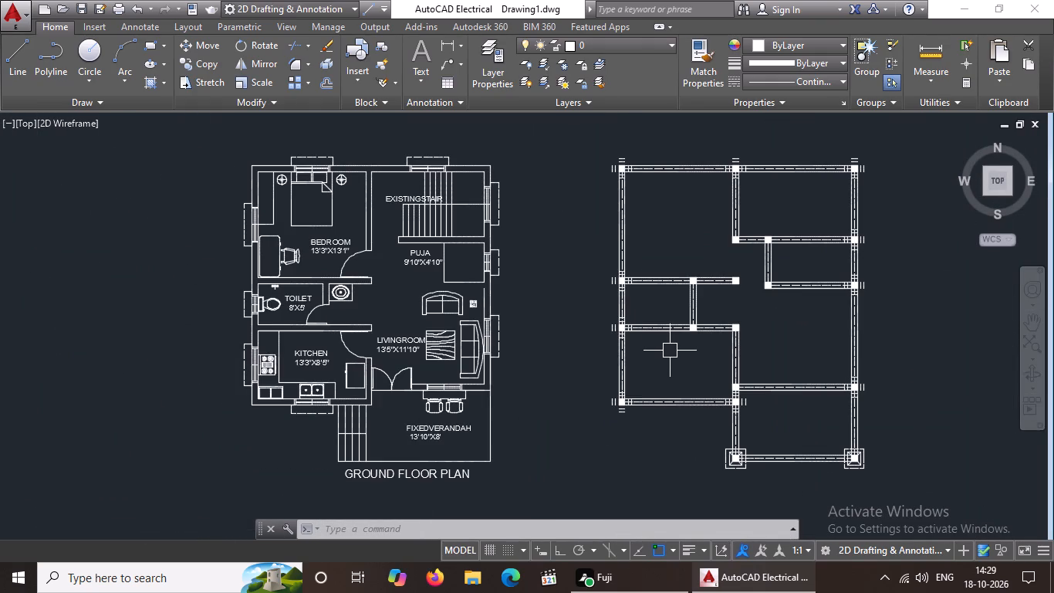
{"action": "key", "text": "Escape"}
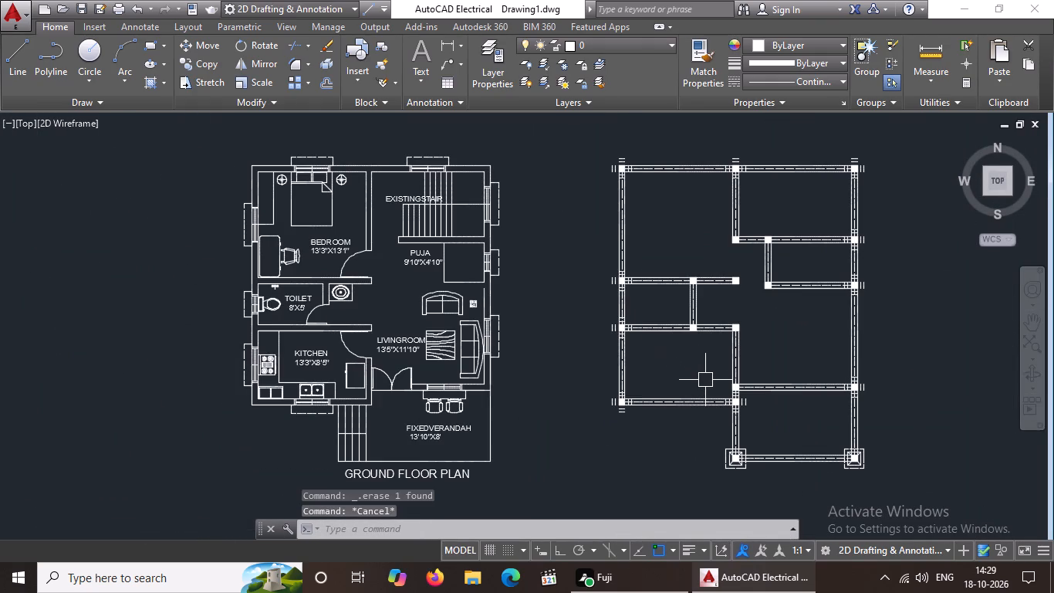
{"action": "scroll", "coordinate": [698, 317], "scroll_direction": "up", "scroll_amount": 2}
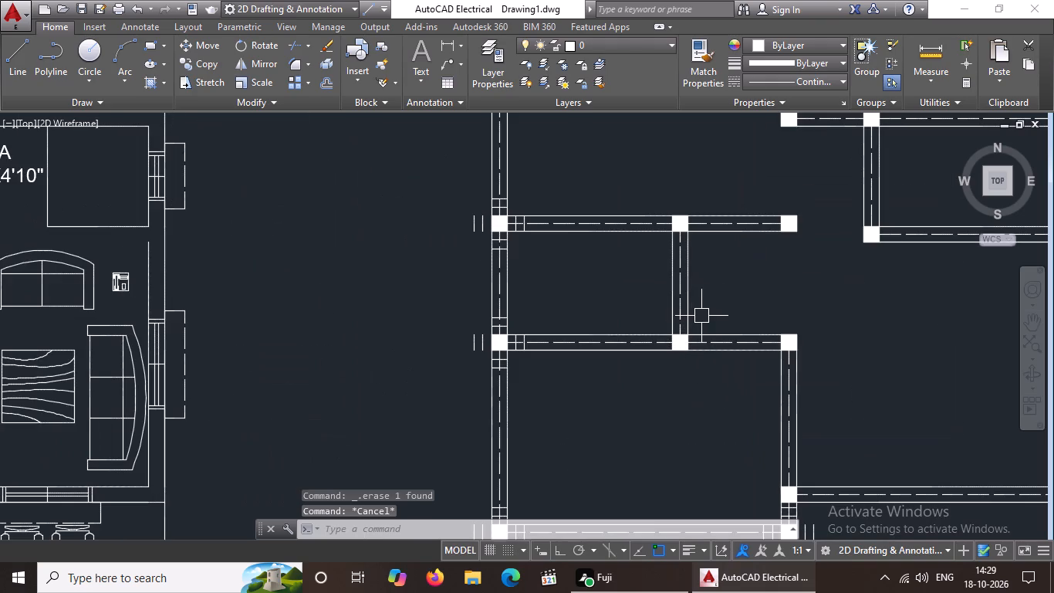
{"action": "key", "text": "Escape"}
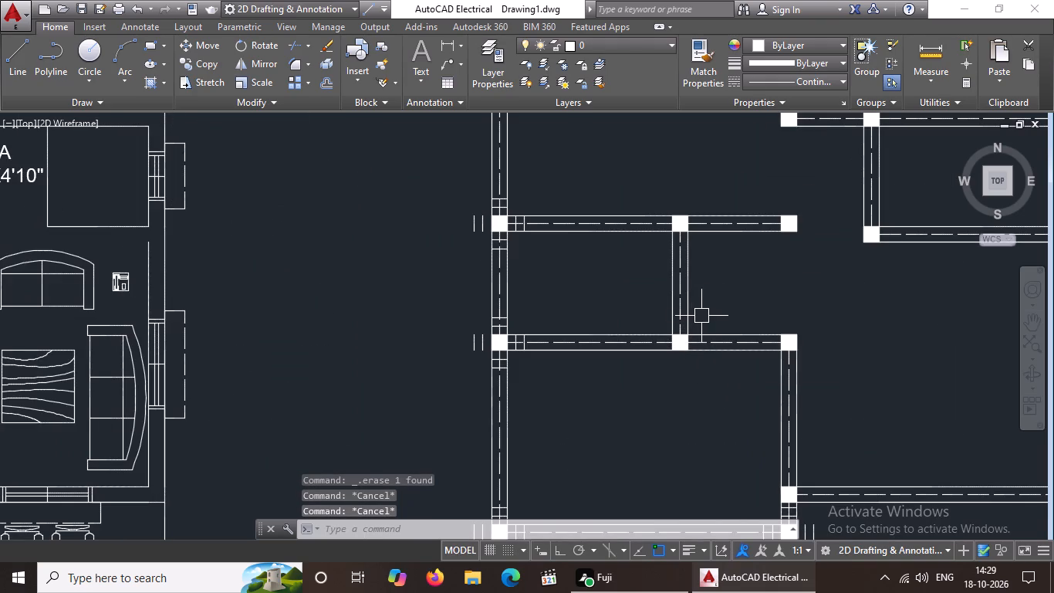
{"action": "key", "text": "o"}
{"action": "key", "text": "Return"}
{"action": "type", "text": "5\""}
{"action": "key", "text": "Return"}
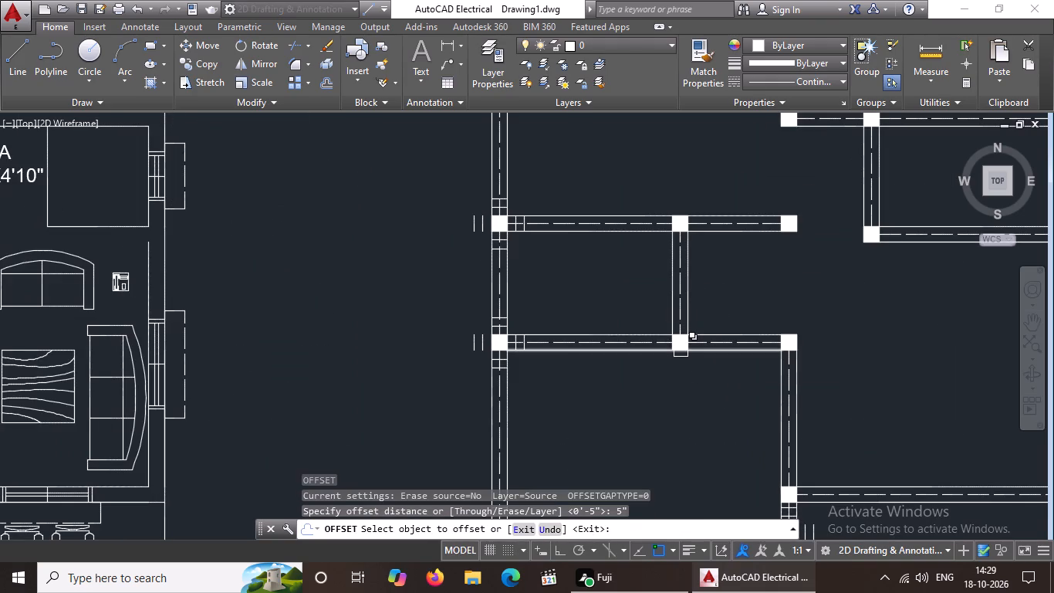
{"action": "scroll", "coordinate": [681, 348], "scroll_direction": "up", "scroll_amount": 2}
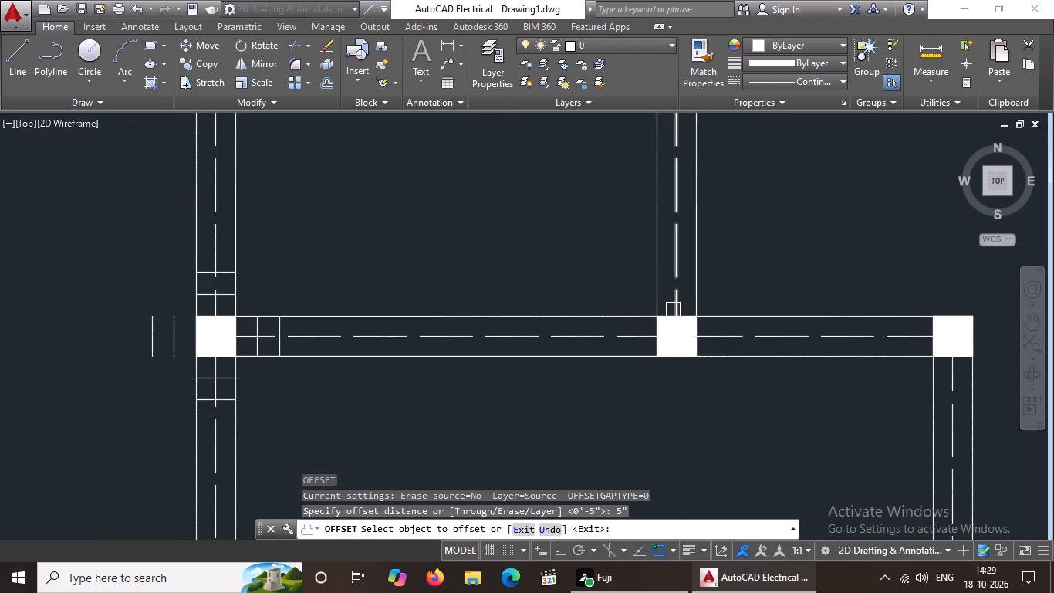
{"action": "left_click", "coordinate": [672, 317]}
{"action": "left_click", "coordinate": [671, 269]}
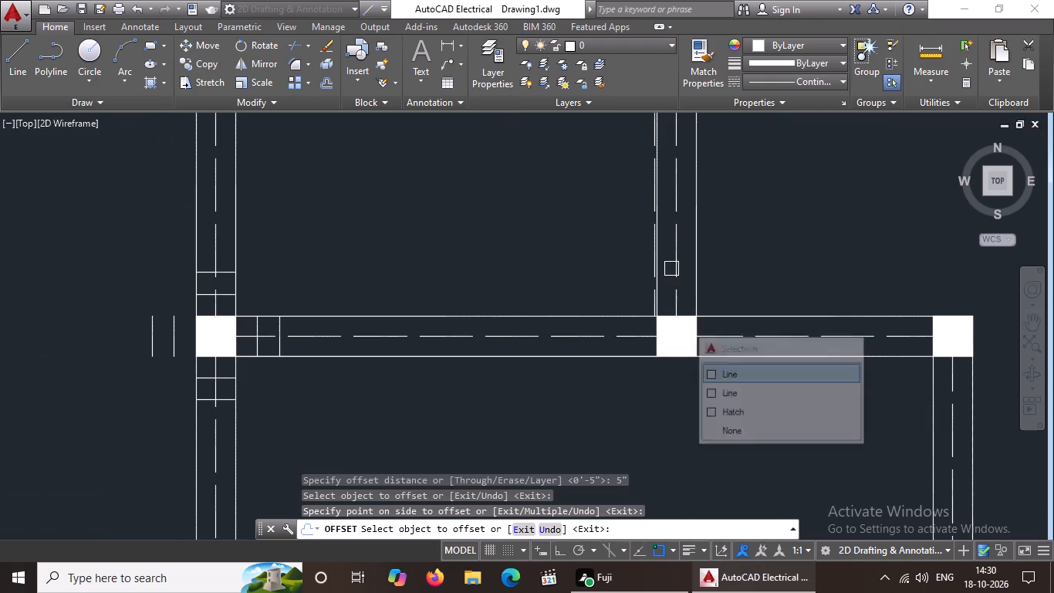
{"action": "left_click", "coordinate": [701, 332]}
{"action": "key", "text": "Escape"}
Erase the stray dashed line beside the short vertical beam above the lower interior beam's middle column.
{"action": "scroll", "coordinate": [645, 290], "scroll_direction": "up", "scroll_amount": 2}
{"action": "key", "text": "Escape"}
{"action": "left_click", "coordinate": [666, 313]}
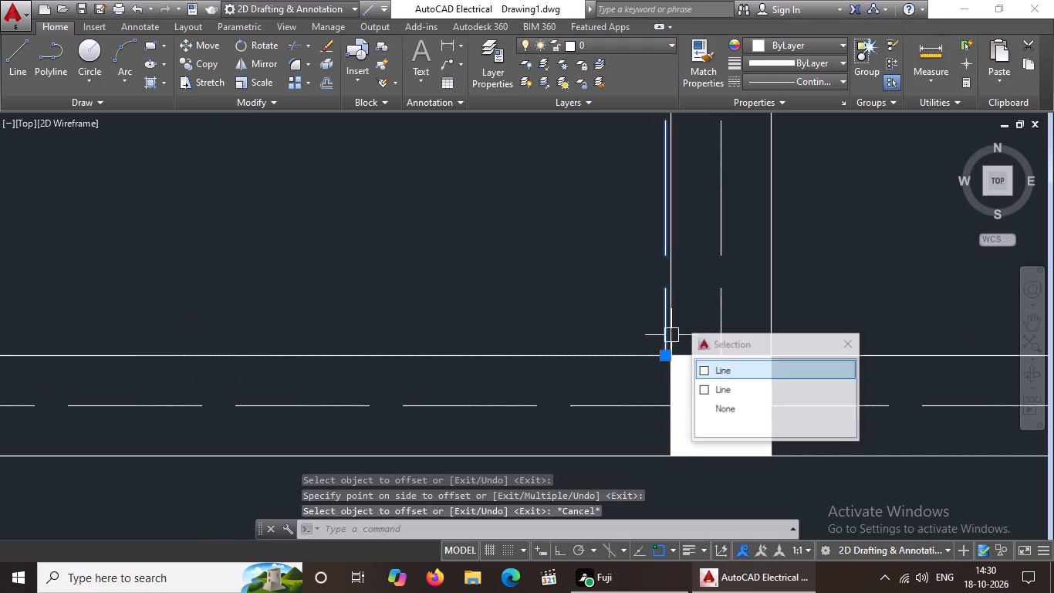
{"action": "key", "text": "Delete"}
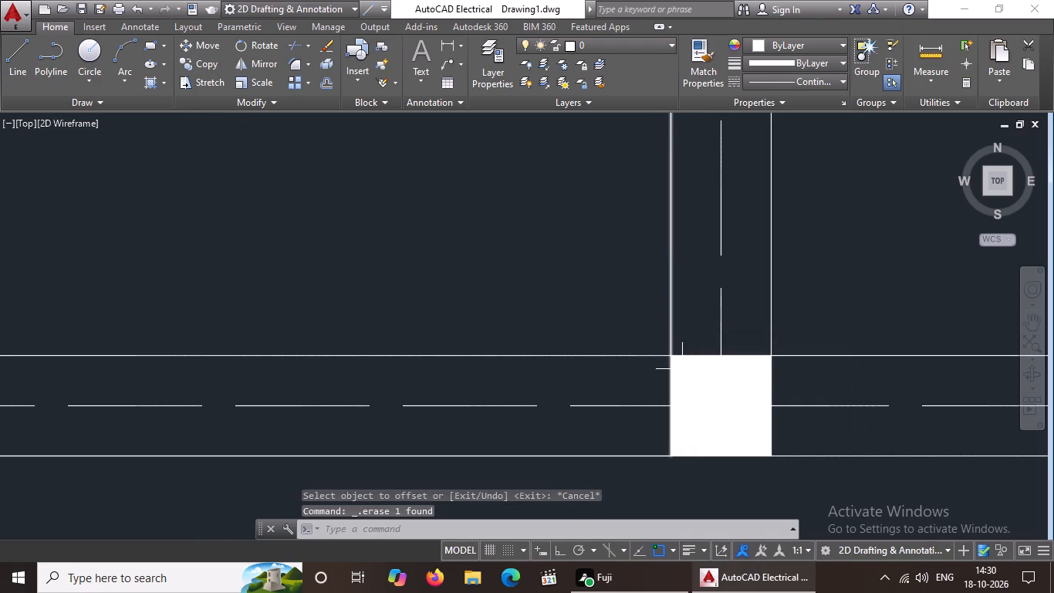
Offset the east edge of the column at the lower interior beam's east end twice eastward at 5" spacing.
{"action": "scroll", "coordinate": [682, 369], "scroll_direction": "down", "scroll_amount": 4}
{"action": "scroll", "coordinate": [747, 399], "scroll_direction": "down", "scroll_amount": 2}
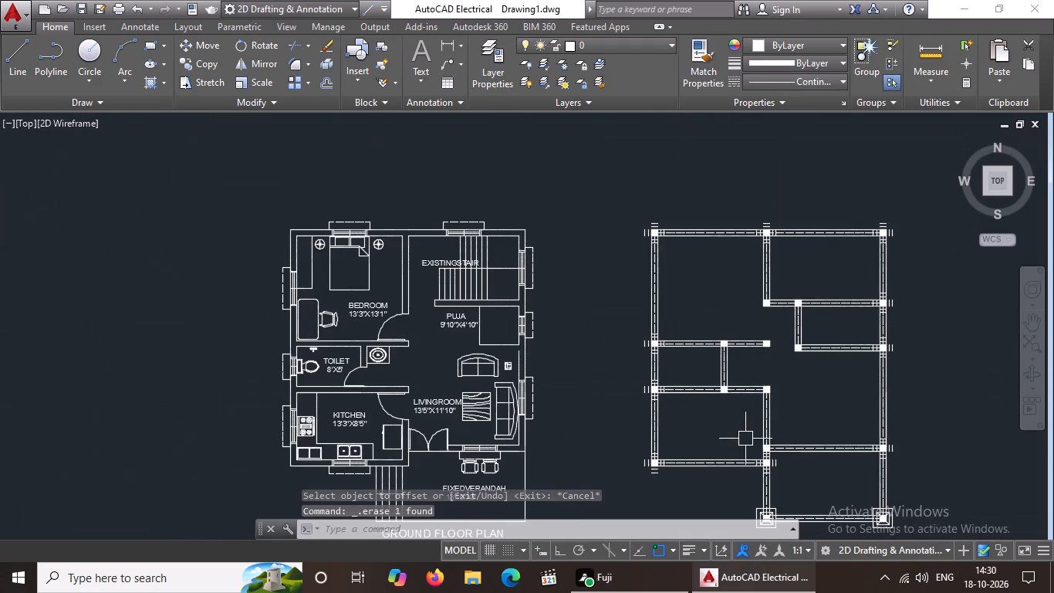
{"action": "middle_click_drag", "start_coordinate": [743, 436], "coordinate": [711, 355]}
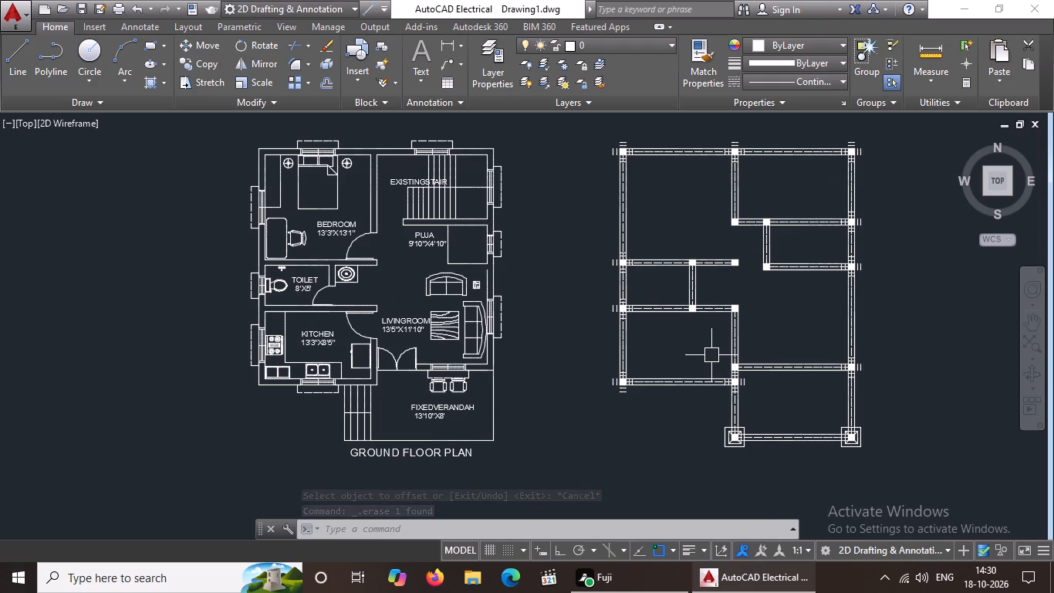
{"action": "middle_click_drag", "start_coordinate": [705, 346], "coordinate": [680, 476]}
{"action": "scroll", "coordinate": [680, 476], "scroll_direction": "up", "scroll_amount": 1}
{"action": "scroll", "coordinate": [736, 415], "scroll_direction": "up", "scroll_amount": 2}
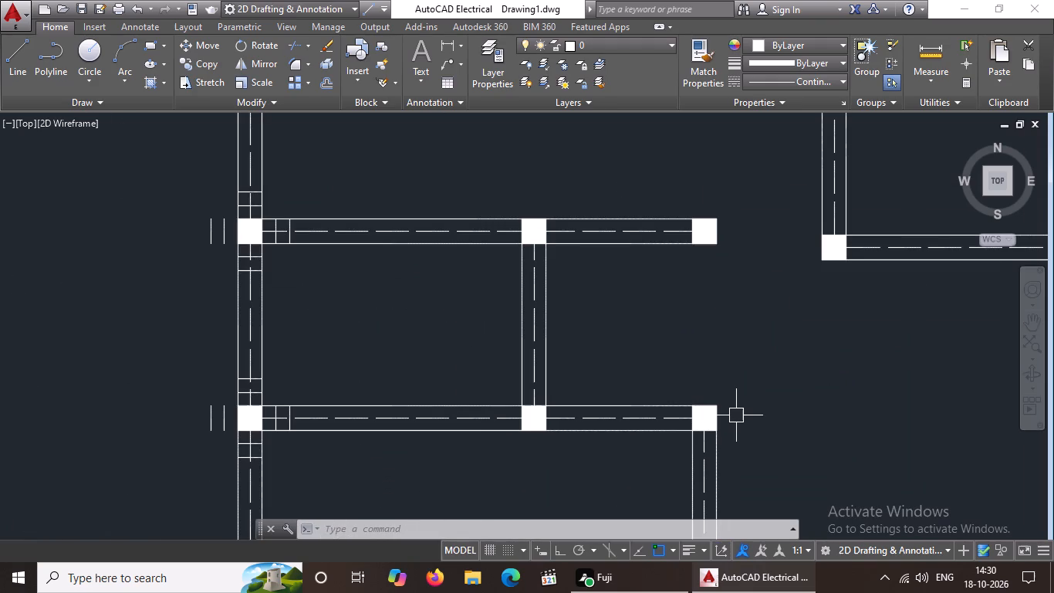
{"action": "key", "text": "Escape"}
{"action": "key", "text": "o"}
{"action": "key", "text": "Return"}
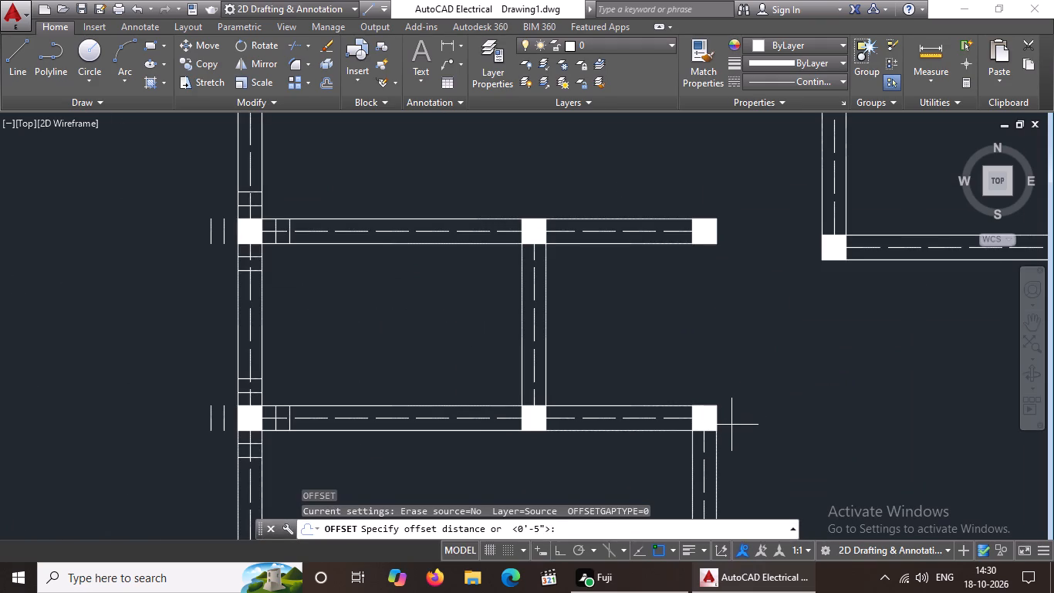
{"action": "key", "text": "5"}
{"action": "key", "text": "shift+quotedbl"}
{"action": "key", "text": "Return"}
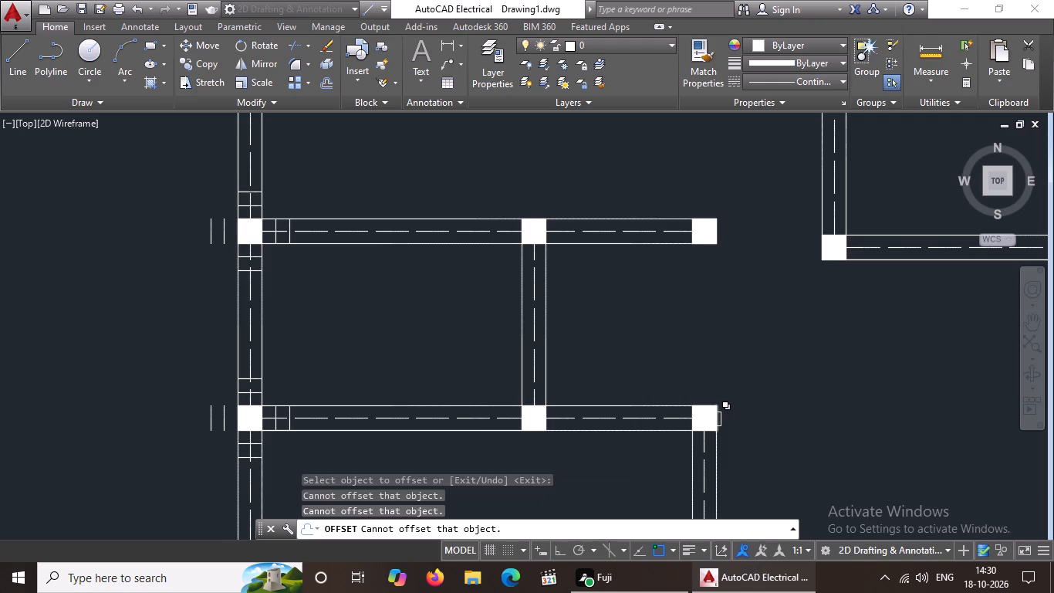
{"action": "left_click_drag", "start_coordinate": [714, 419], "coordinate": [727, 418]}
{"action": "left_click", "coordinate": [789, 418]}
{"action": "left_click_drag", "start_coordinate": [737, 417], "coordinate": [747, 416]}
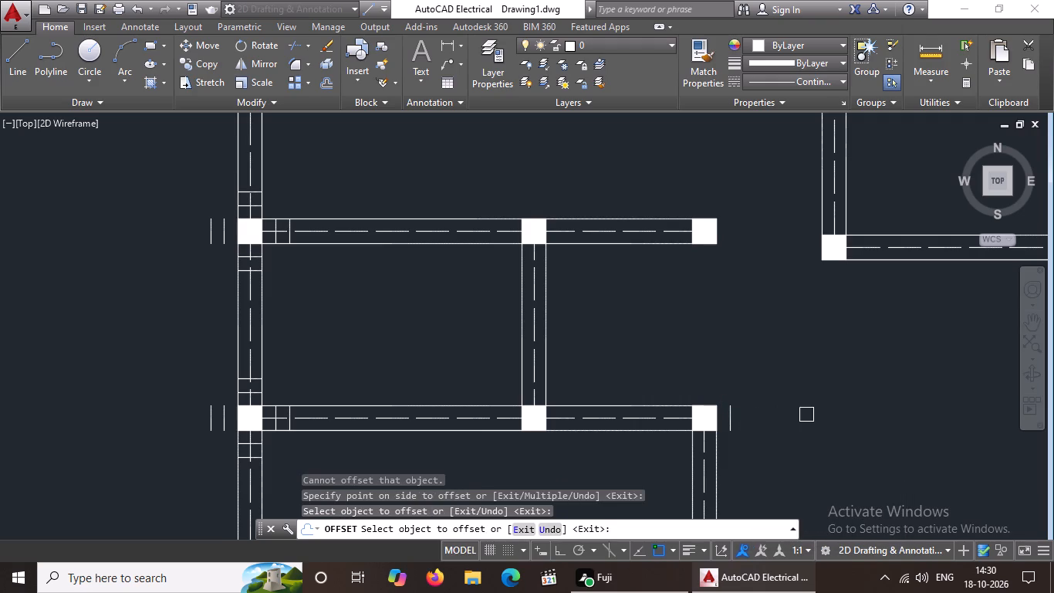
{"action": "left_click", "coordinate": [807, 414]}
{"action": "left_click_drag", "start_coordinate": [732, 424], "coordinate": [753, 424]}
{"action": "left_click", "coordinate": [843, 422]}
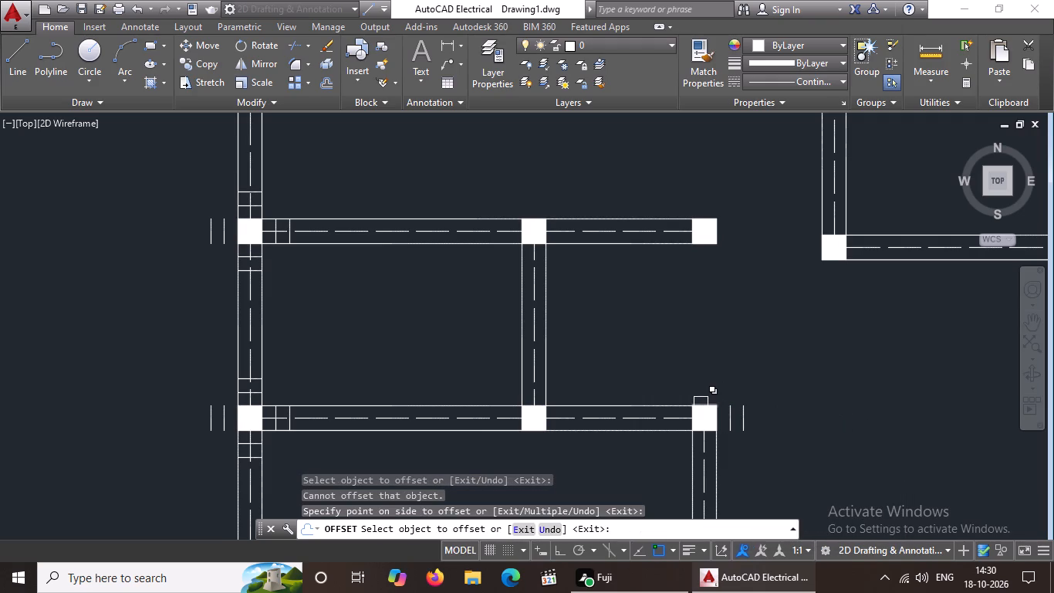
Offset the same end column's north and south edges outward twice each at 5" spacing.
{"action": "left_click", "coordinate": [707, 403]}
{"action": "left_click", "coordinate": [702, 374]}
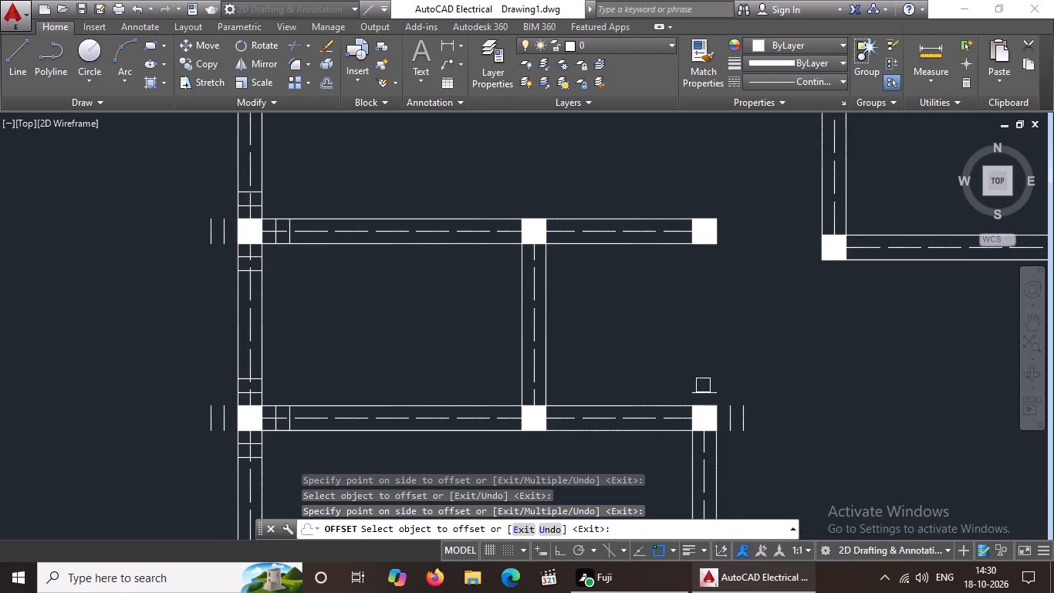
{"action": "left_click", "coordinate": [704, 389]}
{"action": "left_click_drag", "start_coordinate": [701, 342], "coordinate": [701, 350]}
{"action": "scroll", "coordinate": [718, 447], "scroll_direction": "up", "scroll_amount": 3}
{"action": "left_click", "coordinate": [670, 380]}
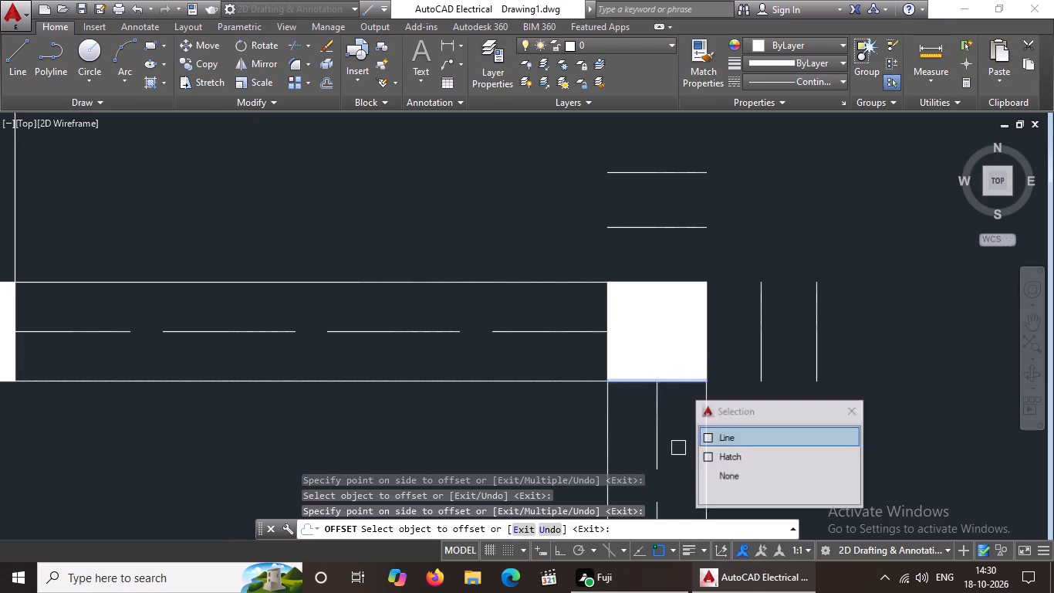
{"action": "left_click", "coordinate": [678, 448]}
{"action": "left_click_drag", "start_coordinate": [677, 439], "coordinate": [677, 449]}
{"action": "left_click", "coordinate": [682, 479]}
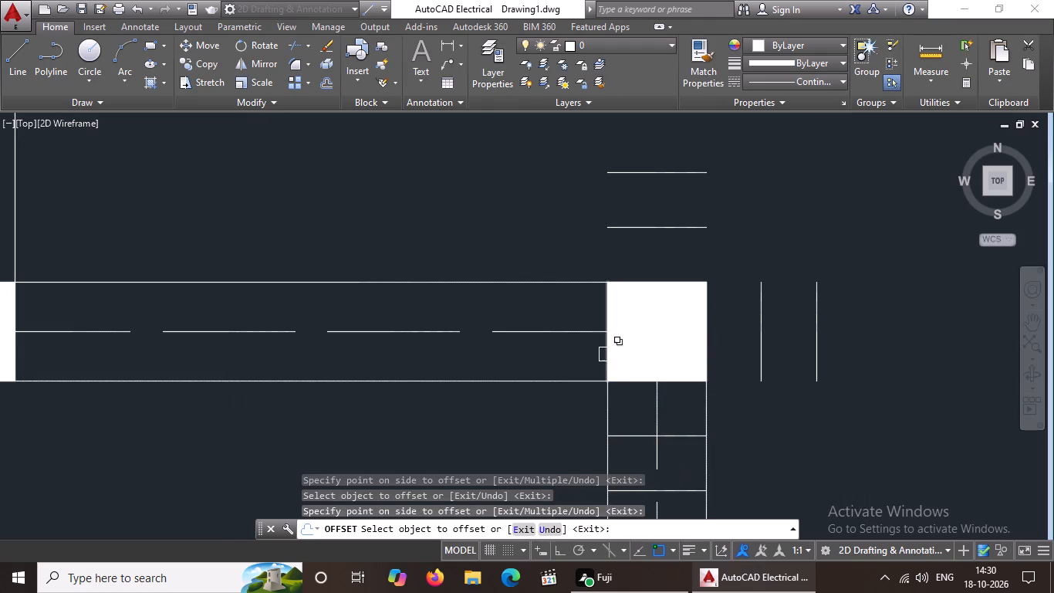
Offset the same end column's west edge twice westward along the lower interior beam at 5" spacing.
{"action": "left_click", "coordinate": [606, 354]}
{"action": "left_click", "coordinate": [536, 346]}
{"action": "left_click_drag", "start_coordinate": [556, 354], "coordinate": [533, 357]}
{"action": "left_click_drag", "start_coordinate": [444, 356], "coordinate": [462, 358]}
{"action": "scroll", "coordinate": [609, 351], "scroll_direction": "down", "scroll_amount": 3}
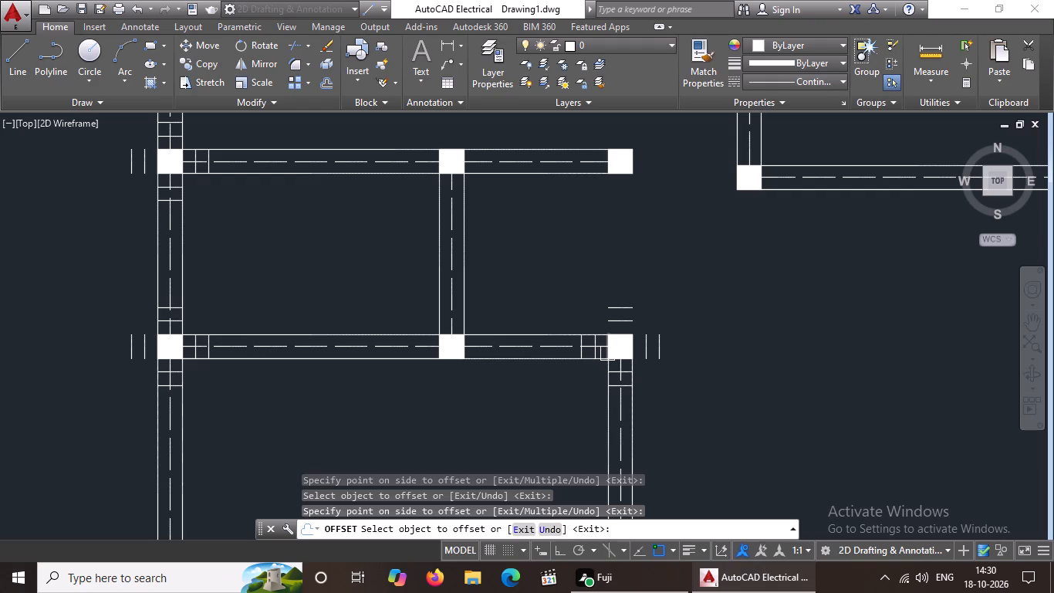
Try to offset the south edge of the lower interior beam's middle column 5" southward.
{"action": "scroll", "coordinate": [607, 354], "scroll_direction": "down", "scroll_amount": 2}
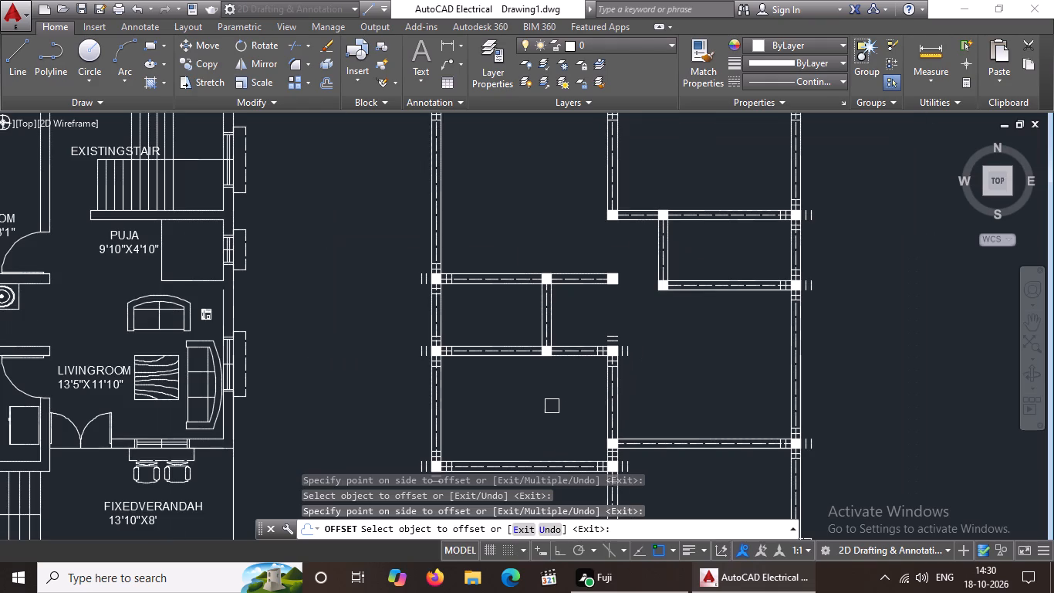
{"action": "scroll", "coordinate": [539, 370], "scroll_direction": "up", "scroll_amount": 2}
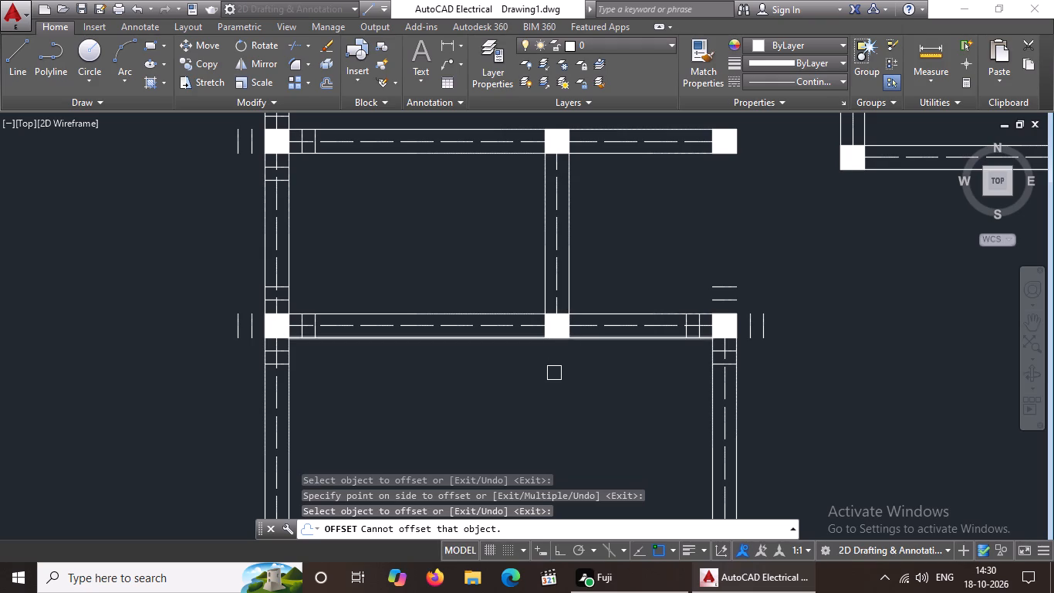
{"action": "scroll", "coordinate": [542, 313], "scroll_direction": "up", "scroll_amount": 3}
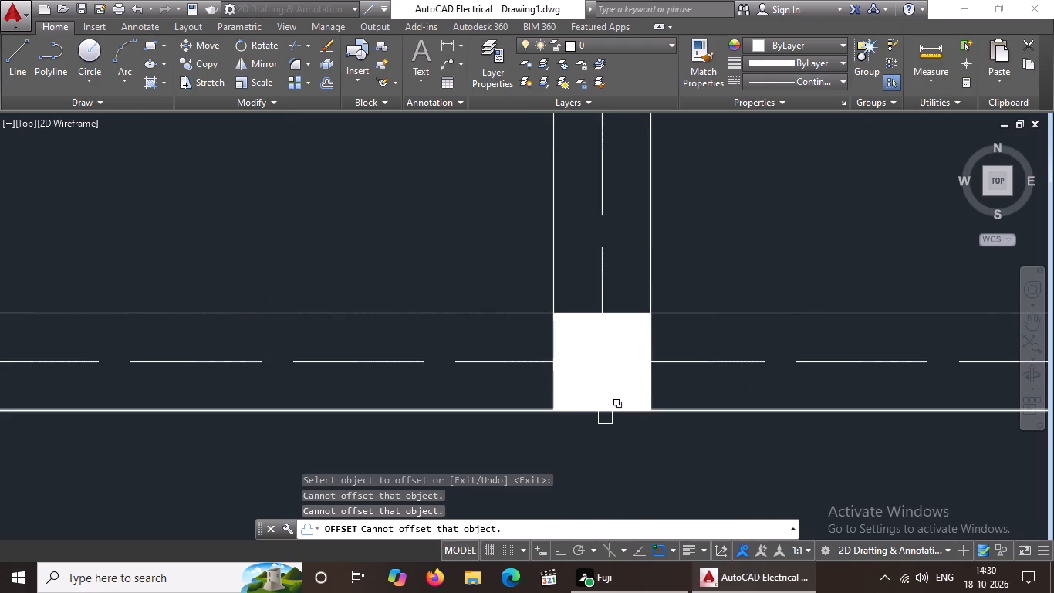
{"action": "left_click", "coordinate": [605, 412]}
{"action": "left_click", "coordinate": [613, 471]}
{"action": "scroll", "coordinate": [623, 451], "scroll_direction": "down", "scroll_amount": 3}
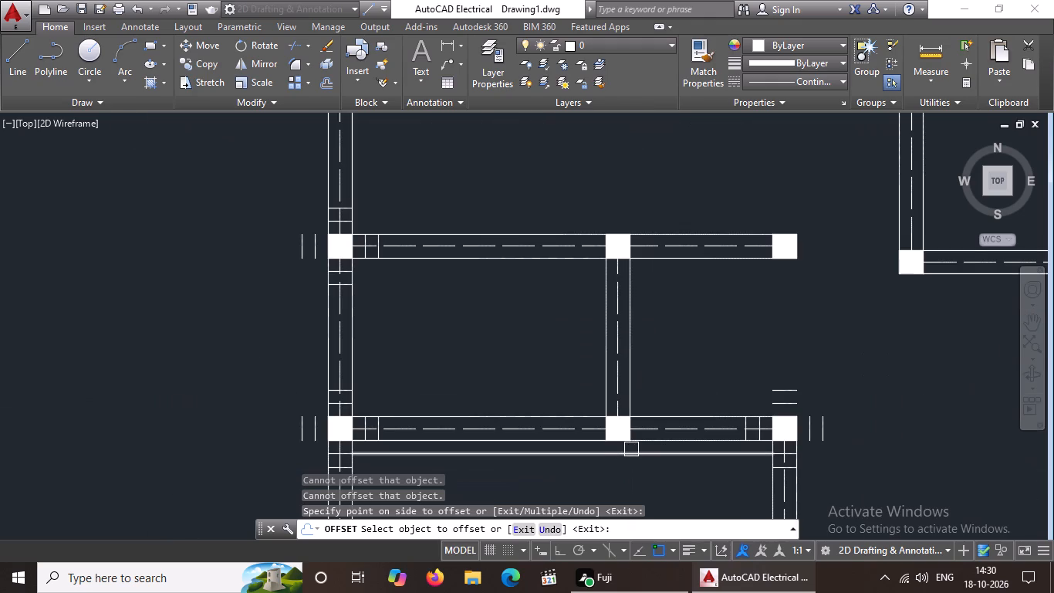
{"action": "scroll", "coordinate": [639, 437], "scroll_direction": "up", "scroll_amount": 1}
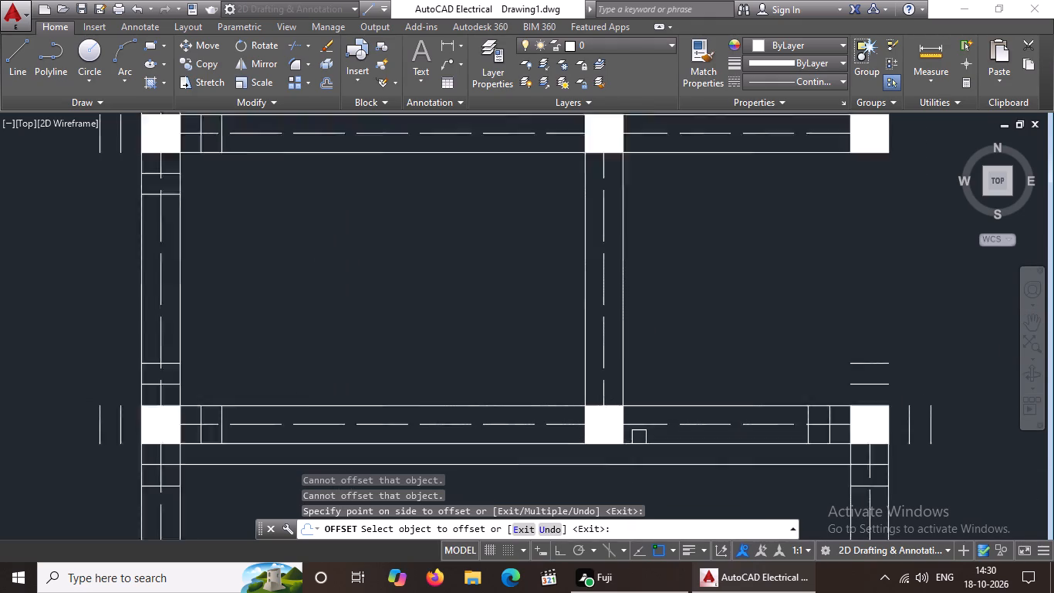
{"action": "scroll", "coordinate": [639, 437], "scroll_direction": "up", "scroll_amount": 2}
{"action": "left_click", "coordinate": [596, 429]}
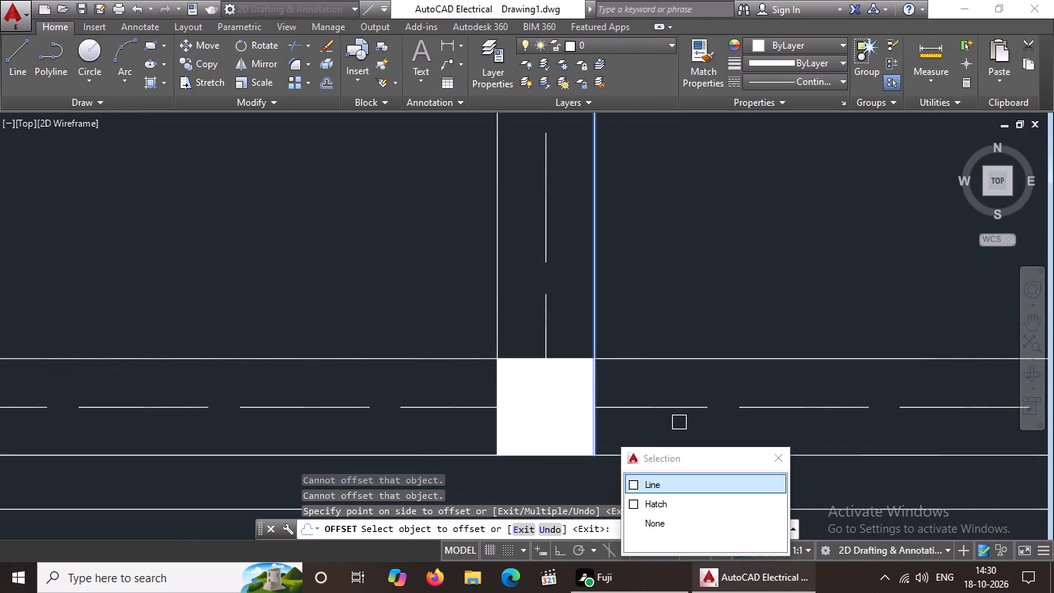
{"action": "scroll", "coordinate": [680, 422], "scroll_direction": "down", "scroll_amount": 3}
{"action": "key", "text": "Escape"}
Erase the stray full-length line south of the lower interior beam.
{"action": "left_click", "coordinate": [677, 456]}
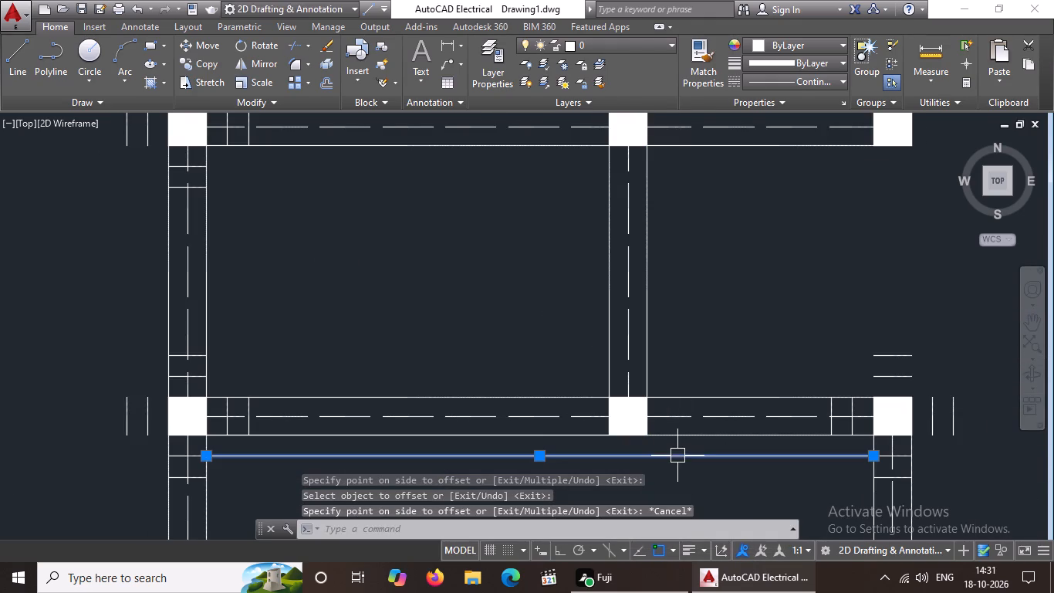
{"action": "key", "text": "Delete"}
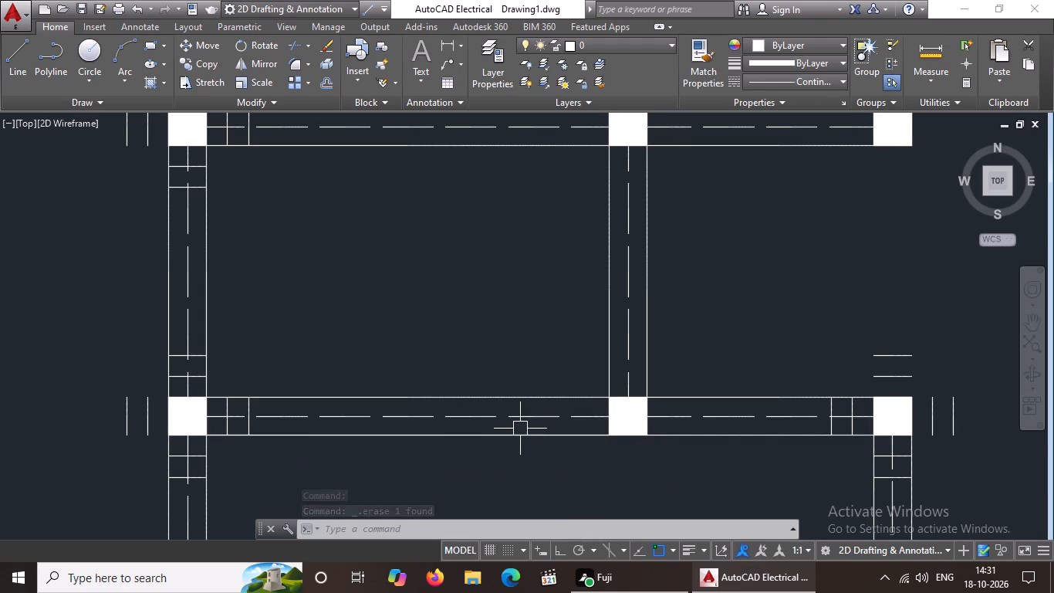
Offset the south and west edges of the column at the upper middle vertical beam's south end outward twice each at 5" spacing.
{"action": "scroll", "coordinate": [597, 422], "scroll_direction": "down", "scroll_amount": 3}
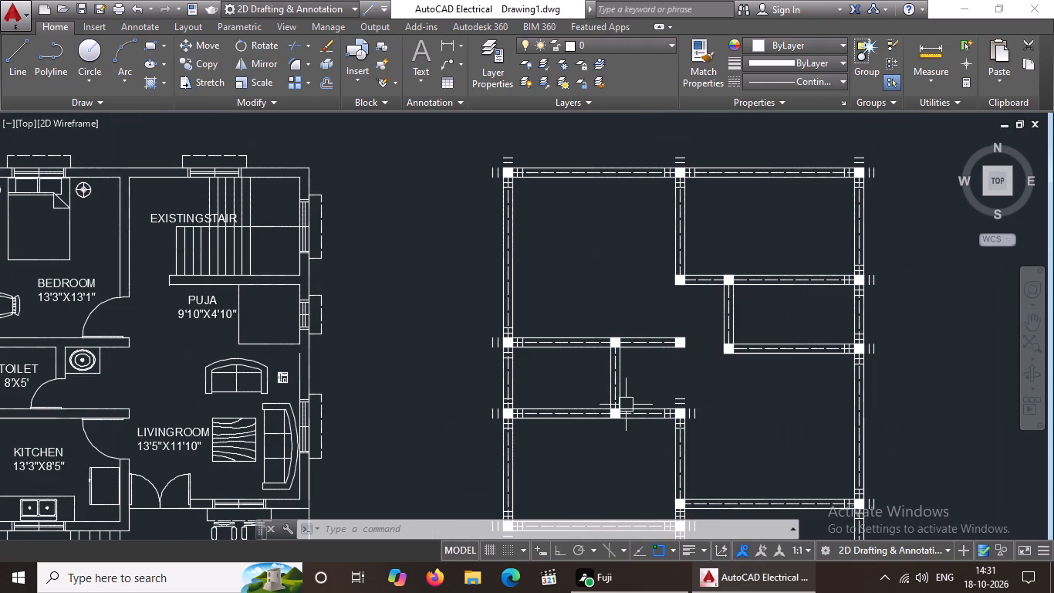
{"action": "middle_click_drag", "start_coordinate": [663, 378], "coordinate": [635, 447]}
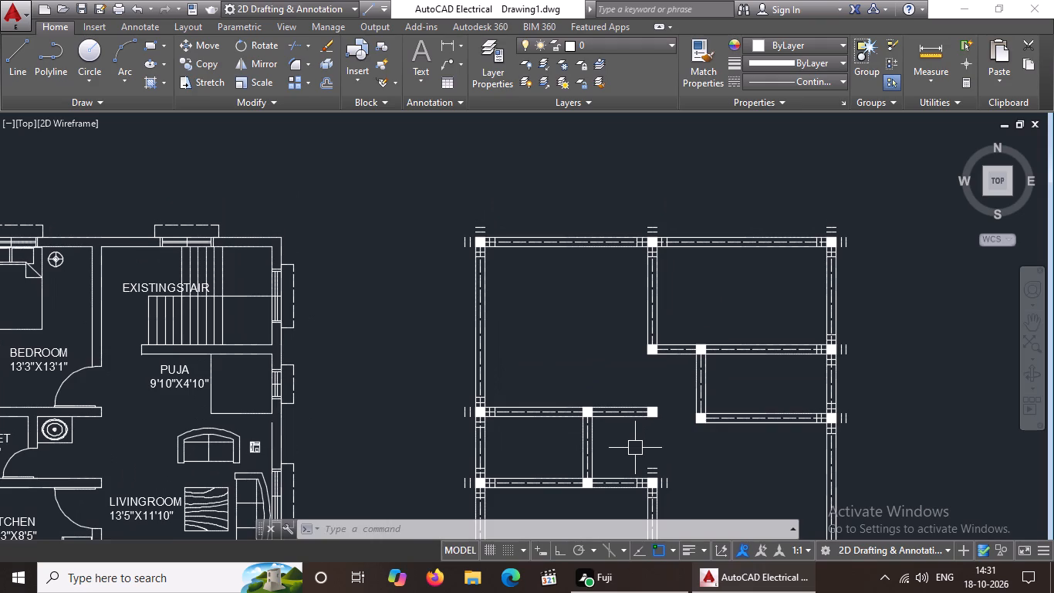
{"action": "key", "text": "Escape"}
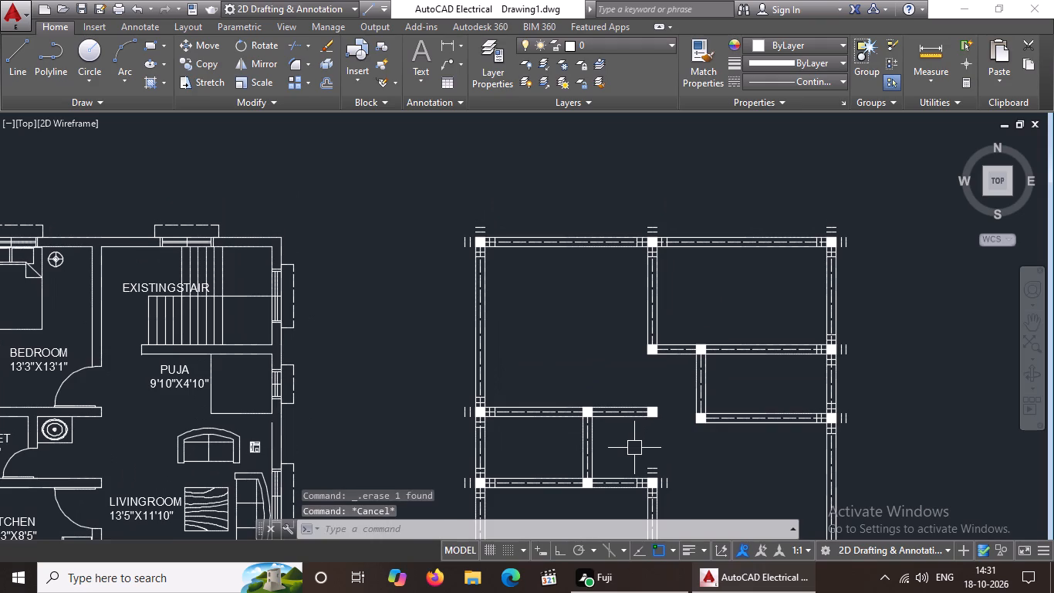
{"action": "key", "text": "o"}
{"action": "key", "text": "Return"}
{"action": "key", "text": "5"}
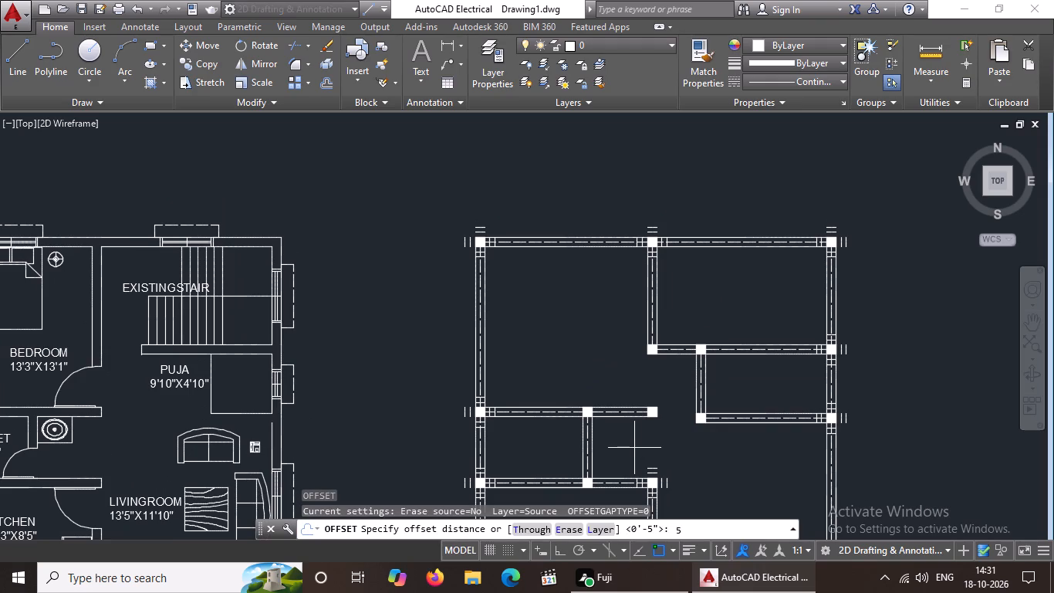
{"action": "key", "text": "shift+quotedbl"}
{"action": "key", "text": "Return"}
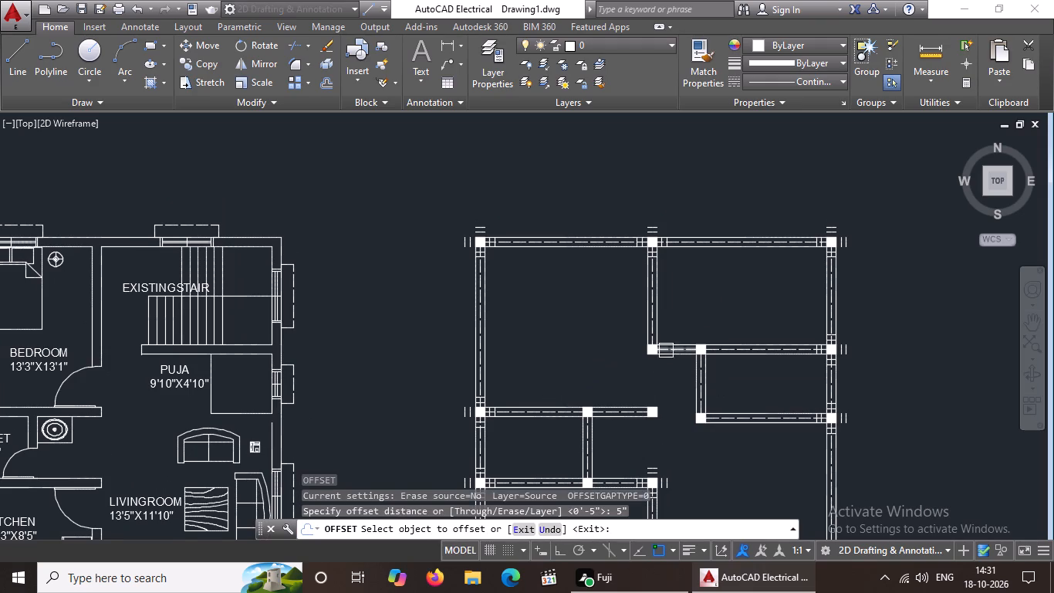
{"action": "scroll", "coordinate": [658, 340], "scroll_direction": "up", "scroll_amount": 2}
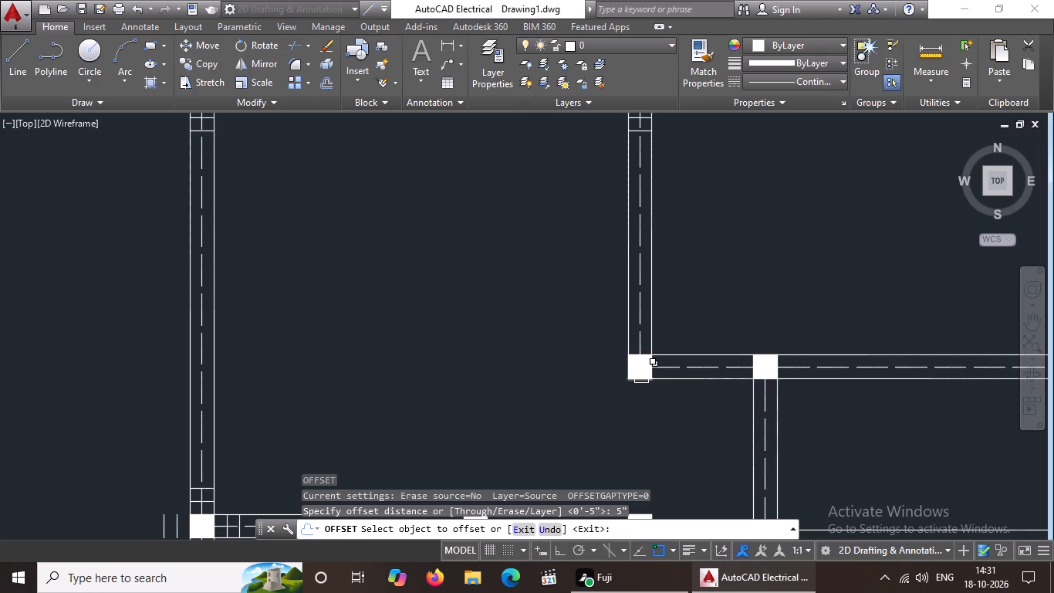
{"action": "left_click", "coordinate": [641, 375]}
{"action": "left_click", "coordinate": [641, 419]}
{"action": "left_click", "coordinate": [641, 395]}
{"action": "left_click", "coordinate": [648, 444]}
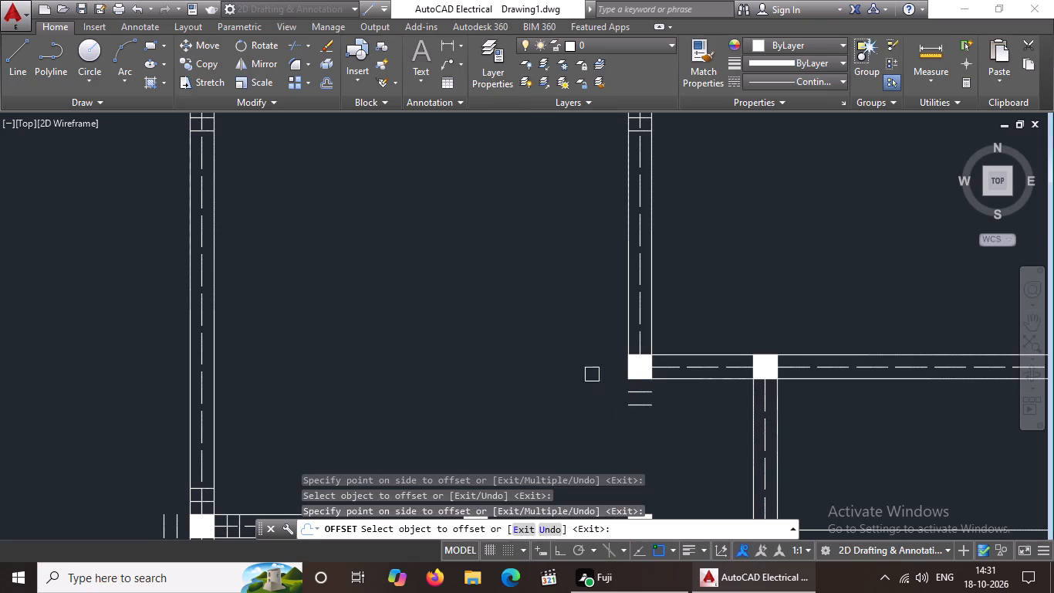
{"action": "left_click", "coordinate": [628, 368]}
{"action": "left_click_drag", "start_coordinate": [516, 361], "coordinate": [559, 357]}
{"action": "left_click_drag", "start_coordinate": [618, 364], "coordinate": [605, 370]}
{"action": "left_click_drag", "start_coordinate": [431, 381], "coordinate": [509, 378]}
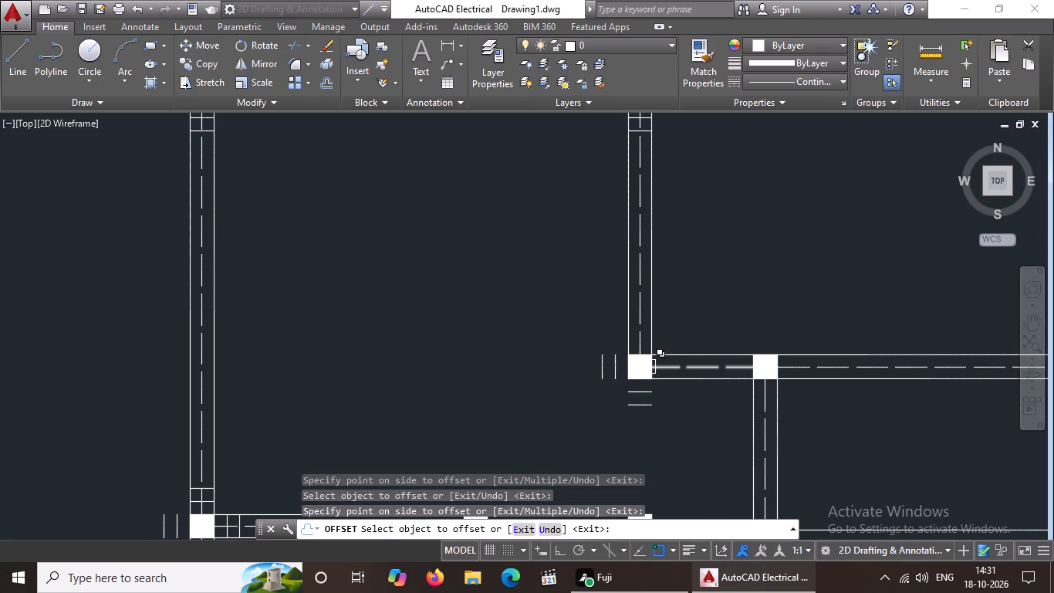
Offset the same column's east and north edges outward twice each along the adjoining beams at 5" spacing.
{"action": "left_click", "coordinate": [654, 368]}
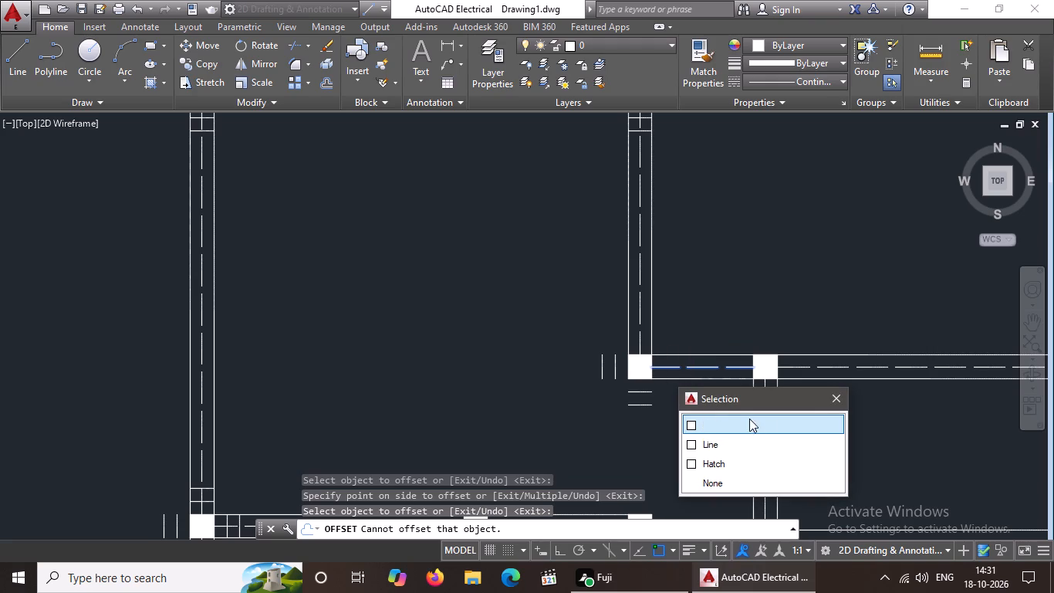
{"action": "left_click", "coordinate": [827, 396]}
{"action": "scroll", "coordinate": [659, 370], "scroll_direction": "up", "scroll_amount": 2}
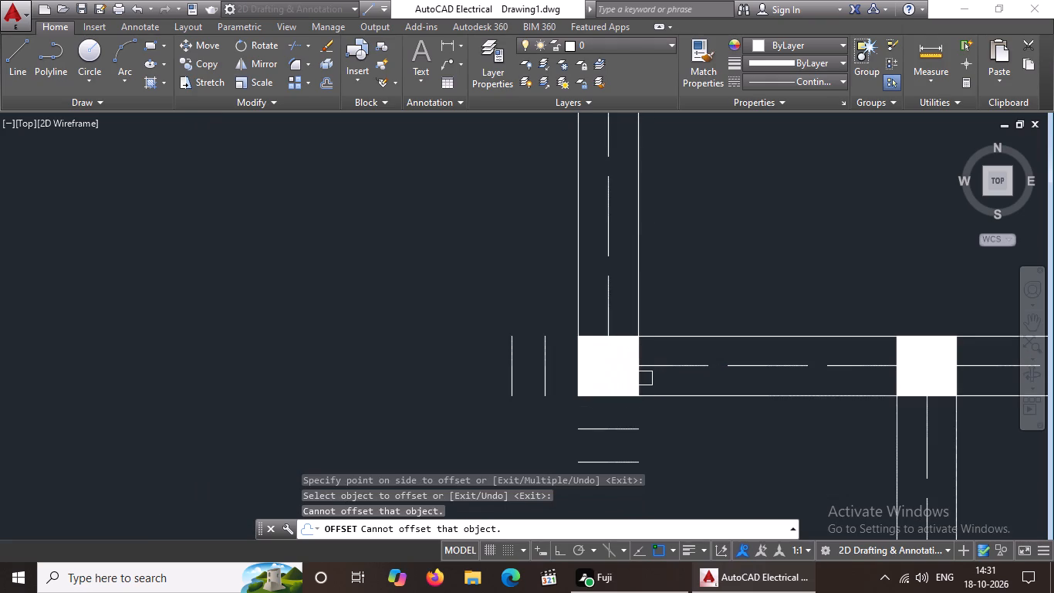
{"action": "left_click", "coordinate": [643, 380]}
{"action": "left_click", "coordinate": [724, 378]}
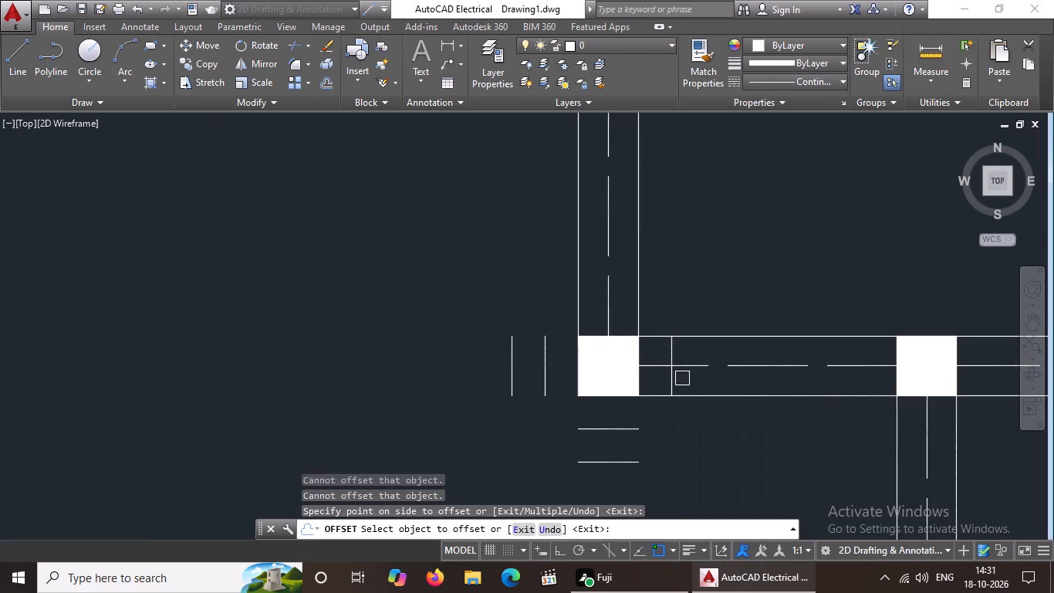
{"action": "left_click_drag", "start_coordinate": [669, 378], "coordinate": [679, 377]}
{"action": "left_click", "coordinate": [757, 381]}
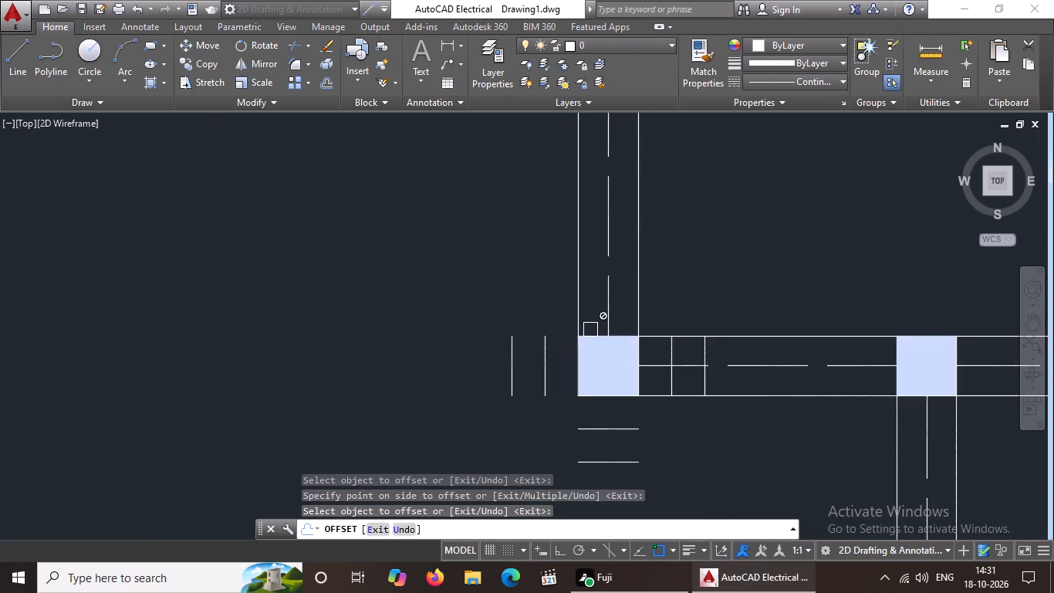
{"action": "left_click", "coordinate": [592, 334]}
{"action": "left_click", "coordinate": [593, 287]}
{"action": "left_click", "coordinate": [595, 301]}
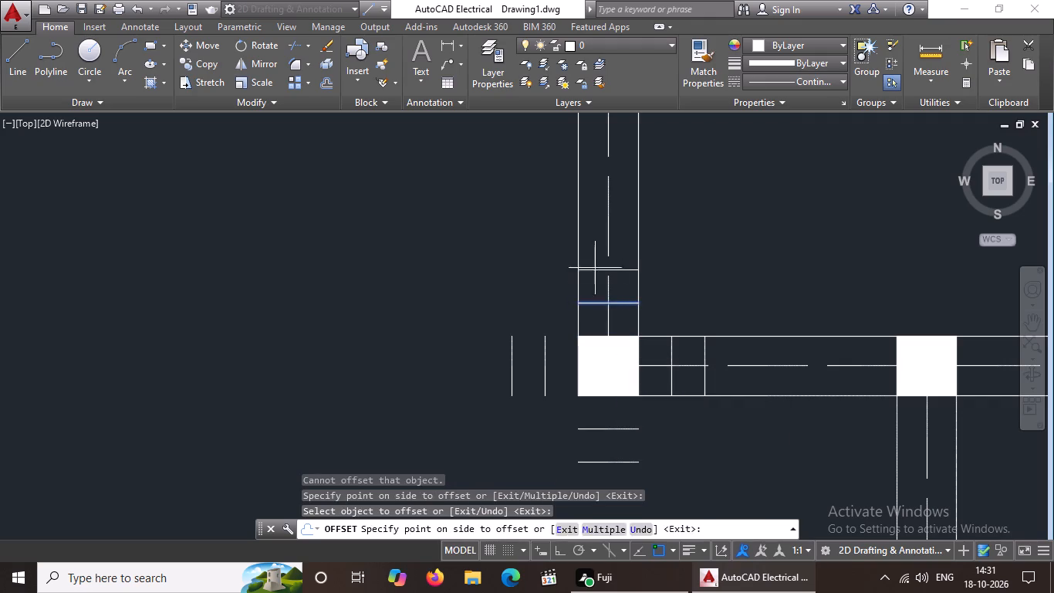
{"action": "left_click", "coordinate": [595, 257]}
Offset the south and north edges of the next column east on that beam outward twice each at 5" spacing.
{"action": "scroll", "coordinate": [681, 303], "scroll_direction": "down", "scroll_amount": 3}
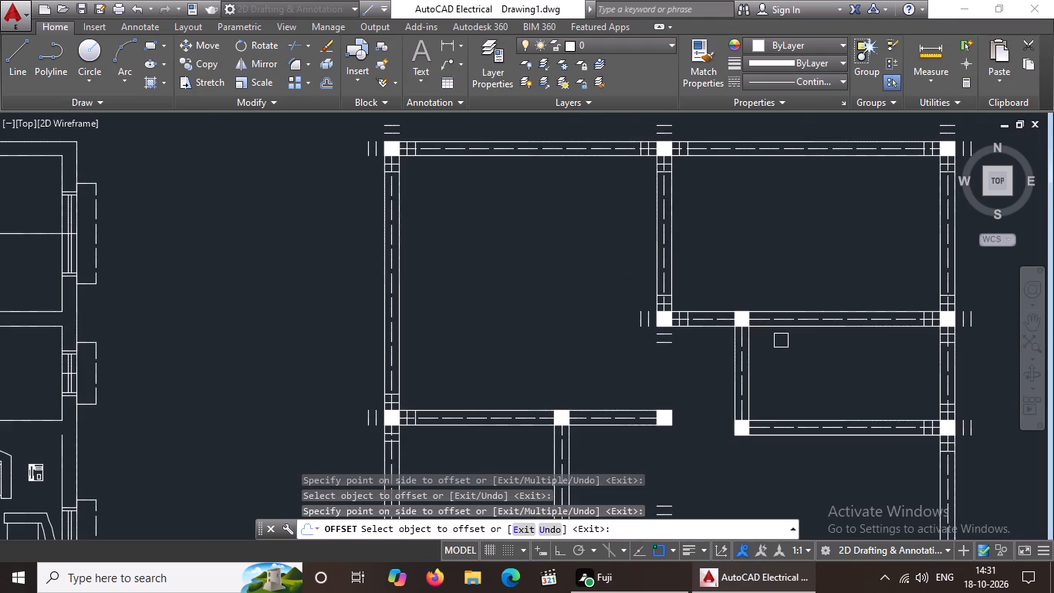
{"action": "scroll", "coordinate": [779, 338], "scroll_direction": "up", "scroll_amount": 3}
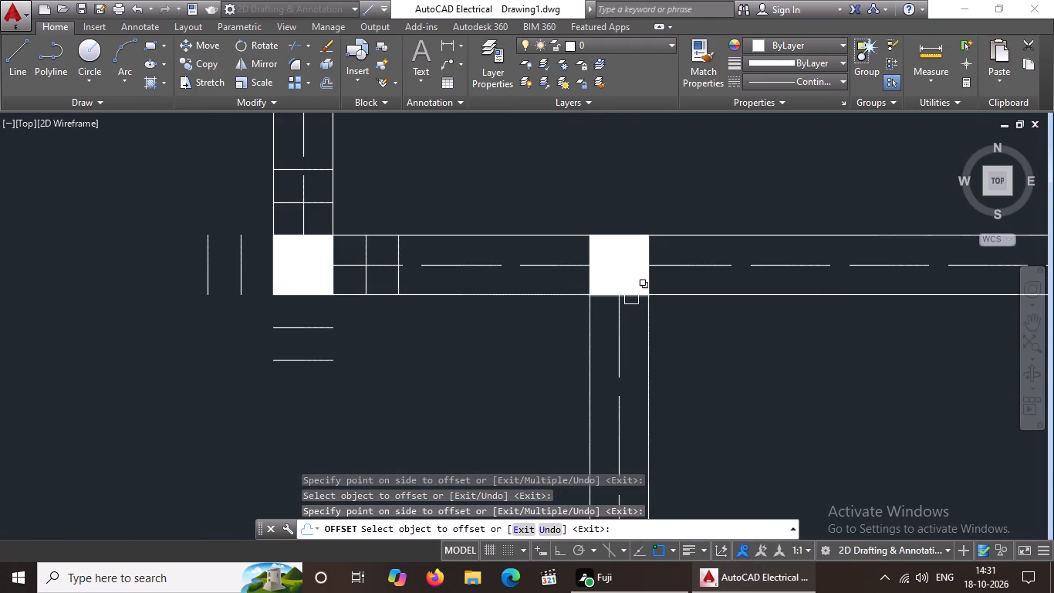
{"action": "left_click", "coordinate": [632, 296]}
{"action": "left_click", "coordinate": [643, 358]}
{"action": "left_click_drag", "start_coordinate": [636, 331], "coordinate": [638, 345]}
{"action": "left_click", "coordinate": [645, 411]}
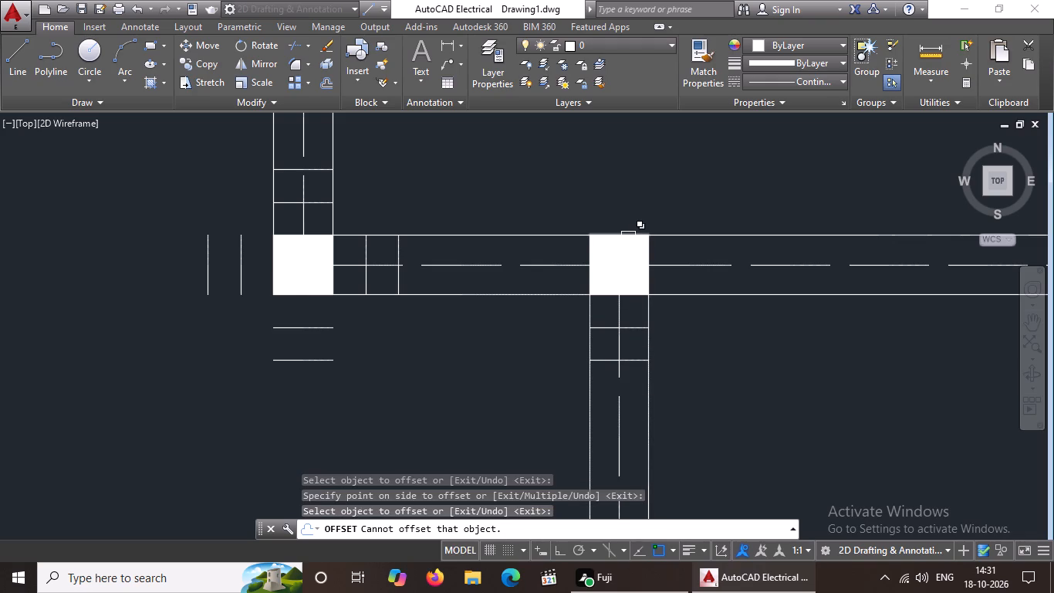
{"action": "left_click", "coordinate": [628, 239]}
{"action": "left_click", "coordinate": [629, 199]}
{"action": "left_click", "coordinate": [629, 204]}
{"action": "left_click", "coordinate": [631, 156]}
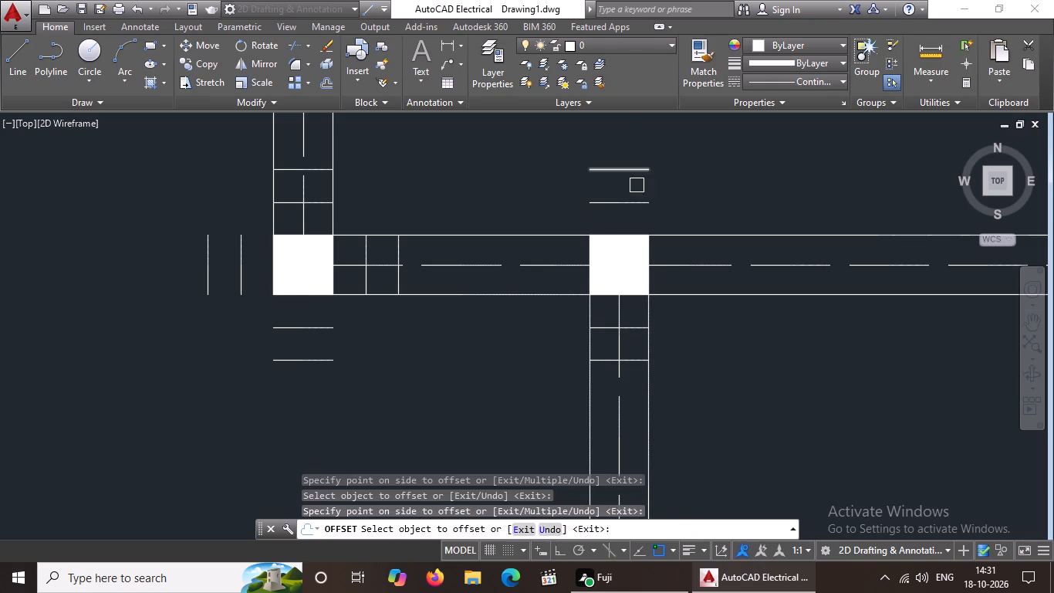
Offset the same junction column's east and west edges outward twice each along the beam at 5" spacing.
{"action": "left_click_drag", "start_coordinate": [649, 285], "coordinate": [670, 285]}
{"action": "left_click", "coordinate": [744, 285]}
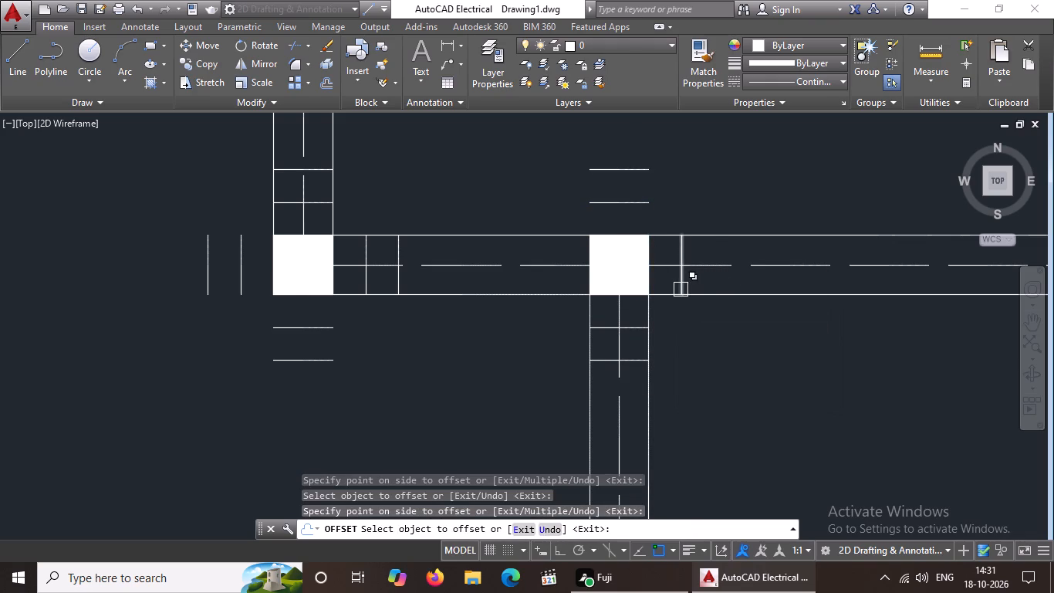
{"action": "left_click_drag", "start_coordinate": [681, 287], "coordinate": [697, 283]}
{"action": "left_click", "coordinate": [745, 274]}
{"action": "left_click", "coordinate": [590, 280]}
{"action": "left_click", "coordinate": [545, 280]}
{"action": "left_click", "coordinate": [559, 282]}
{"action": "left_click", "coordinate": [526, 281]}
Offset the south and west edges of the column at the short vertical beam's south end outward twice each at 5" spacing.
{"action": "scroll", "coordinate": [560, 270], "scroll_direction": "down", "scroll_amount": 3}
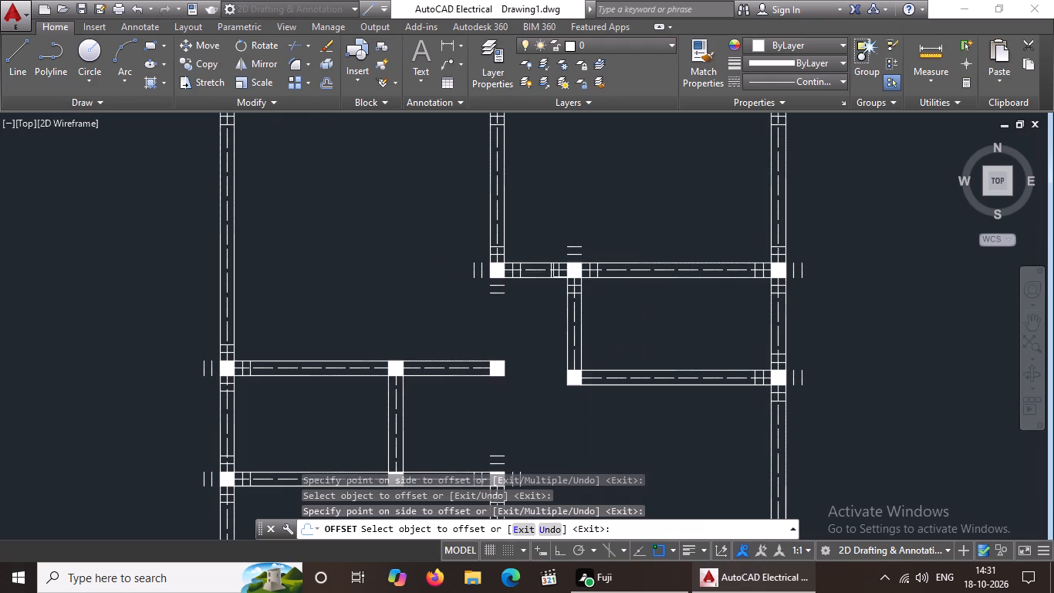
{"action": "scroll", "coordinate": [586, 293], "scroll_direction": "down", "scroll_amount": 1}
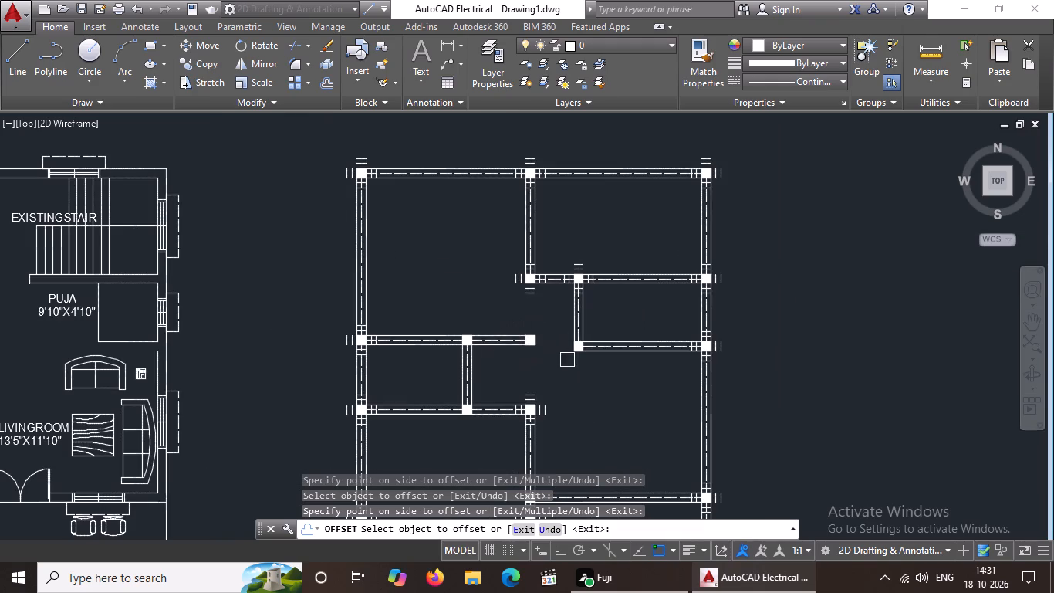
{"action": "scroll", "coordinate": [570, 356], "scroll_direction": "up", "scroll_amount": 4}
{"action": "left_click_drag", "start_coordinate": [610, 326], "coordinate": [613, 339]}
{"action": "left_click", "coordinate": [613, 391]}
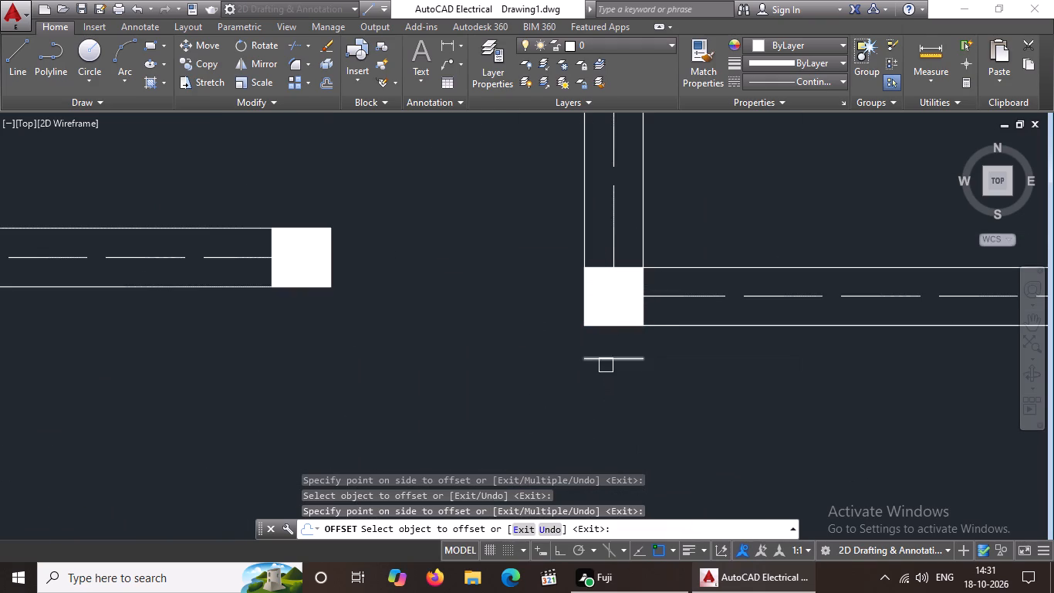
{"action": "left_click_drag", "start_coordinate": [608, 358], "coordinate": [610, 371]}
{"action": "left_click_drag", "start_coordinate": [619, 425], "coordinate": [620, 434]}
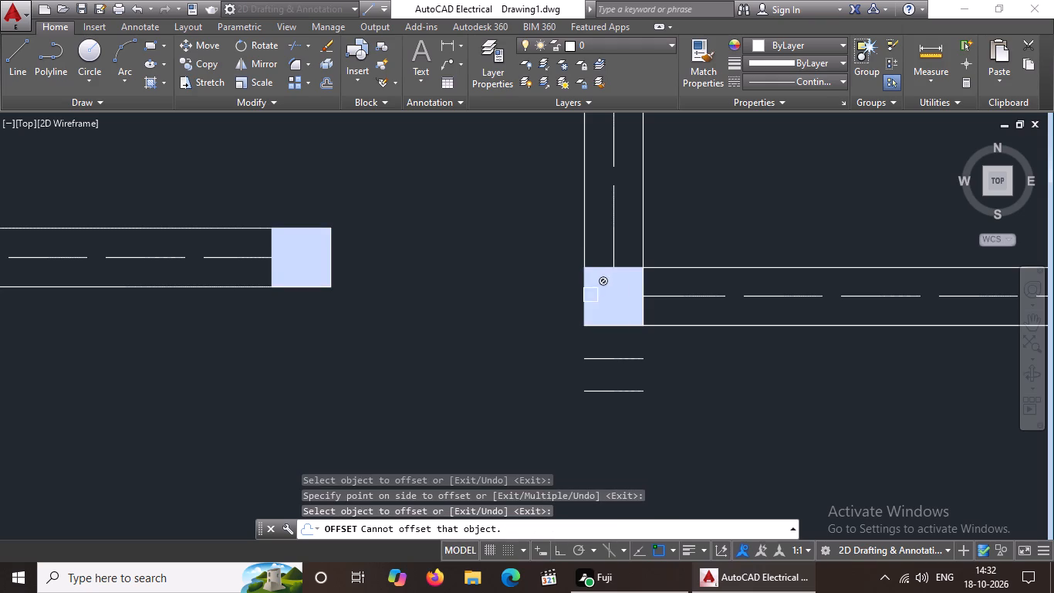
{"action": "left_click_drag", "start_coordinate": [581, 299], "coordinate": [573, 301]}
{"action": "left_click_drag", "start_coordinate": [495, 302], "coordinate": [505, 300]}
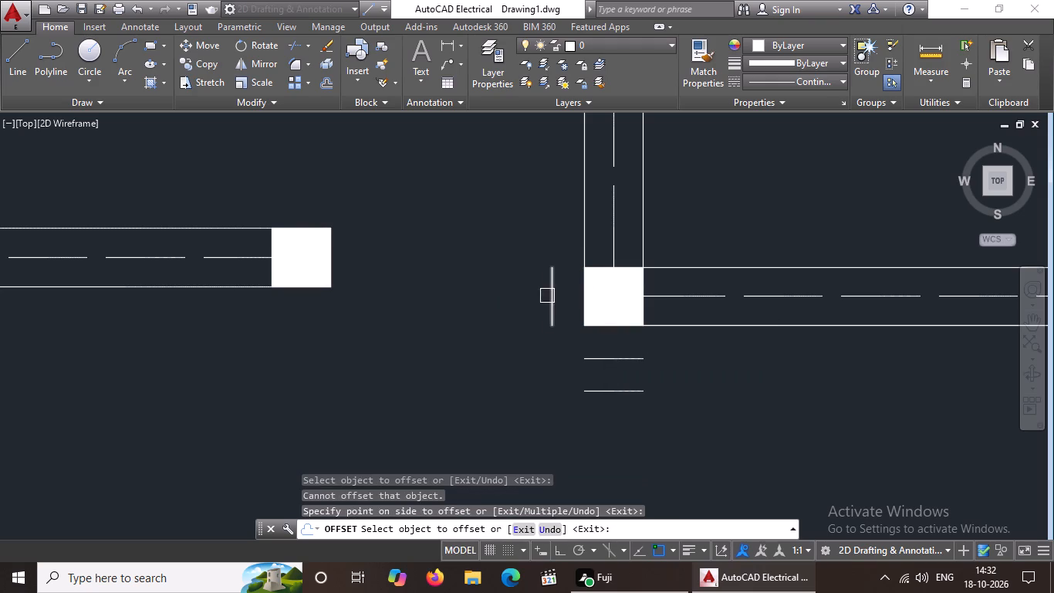
{"action": "left_click", "coordinate": [547, 296]}
{"action": "left_click_drag", "start_coordinate": [427, 324], "coordinate": [532, 319]}
Offset the same corner column's east and north edges outward twice each along its beams at 5" spacing.
{"action": "left_click_drag", "start_coordinate": [644, 309], "coordinate": [660, 307]}
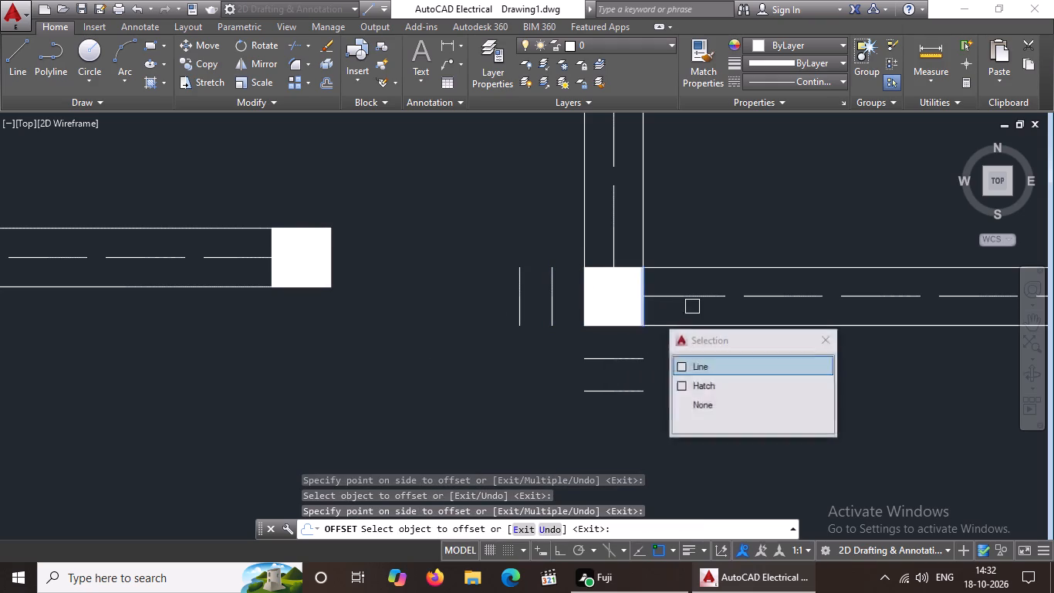
{"action": "left_click", "coordinate": [692, 307]}
{"action": "left_click_drag", "start_coordinate": [673, 311], "coordinate": [723, 309]}
{"action": "left_click", "coordinate": [756, 310]}
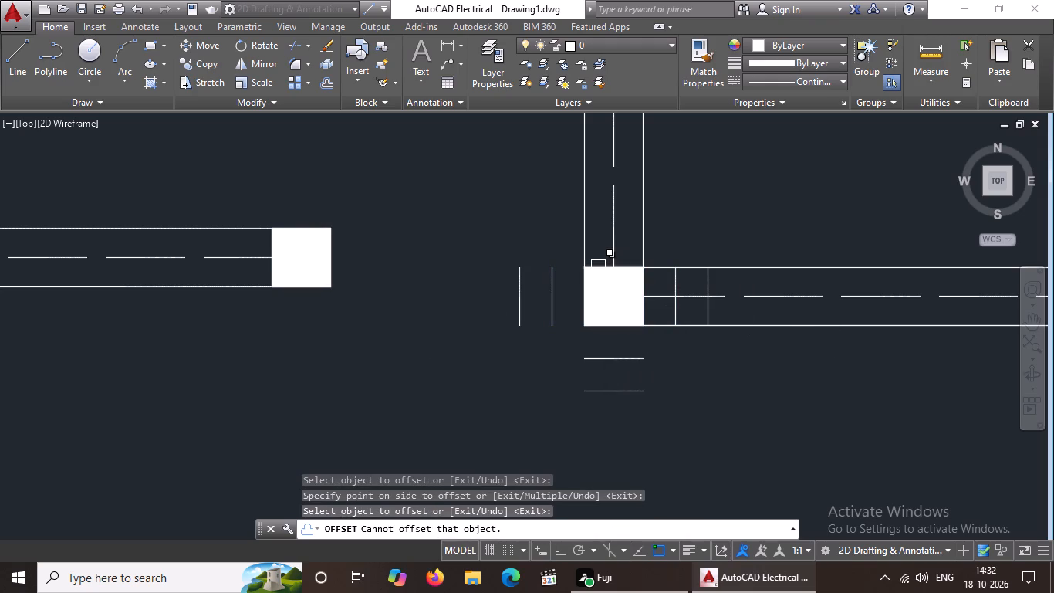
{"action": "left_click", "coordinate": [598, 267]}
{"action": "left_click", "coordinate": [598, 215]}
{"action": "left_click_drag", "start_coordinate": [602, 239], "coordinate": [602, 230]}
{"action": "left_click", "coordinate": [602, 194]}
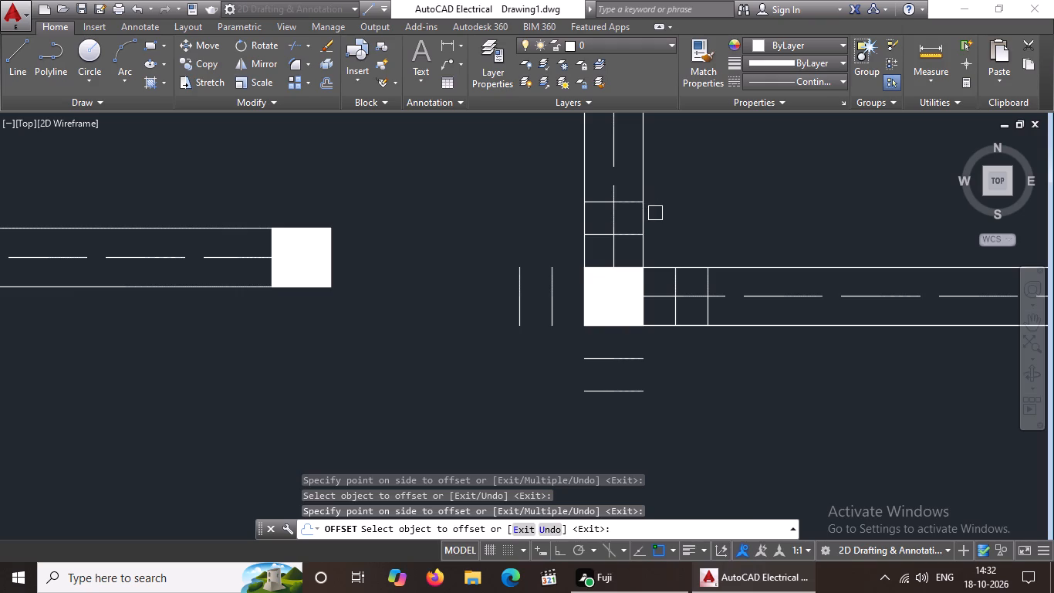
Offset the south and east edges of the column at the west wing's upper interior beam's east end outward twice each at 5" spacing.
{"action": "scroll", "coordinate": [659, 221], "scroll_direction": "down", "scroll_amount": 2}
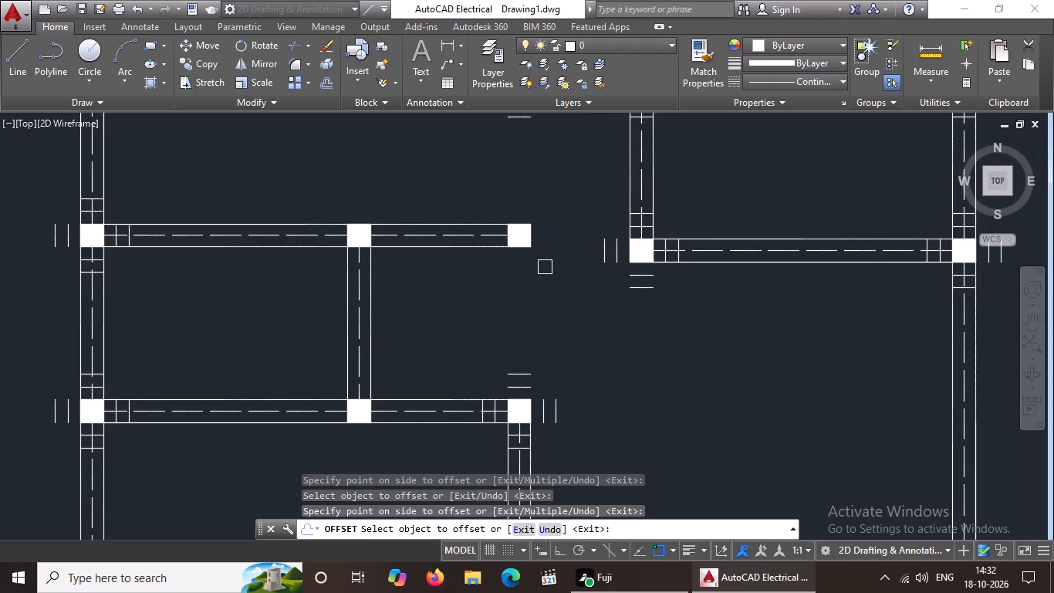
{"action": "left_click", "coordinate": [519, 249]}
{"action": "left_click", "coordinate": [513, 302]}
{"action": "left_click_drag", "start_coordinate": [514, 264], "coordinate": [515, 275]}
{"action": "left_click", "coordinate": [510, 325]}
{"action": "left_click", "coordinate": [533, 238]}
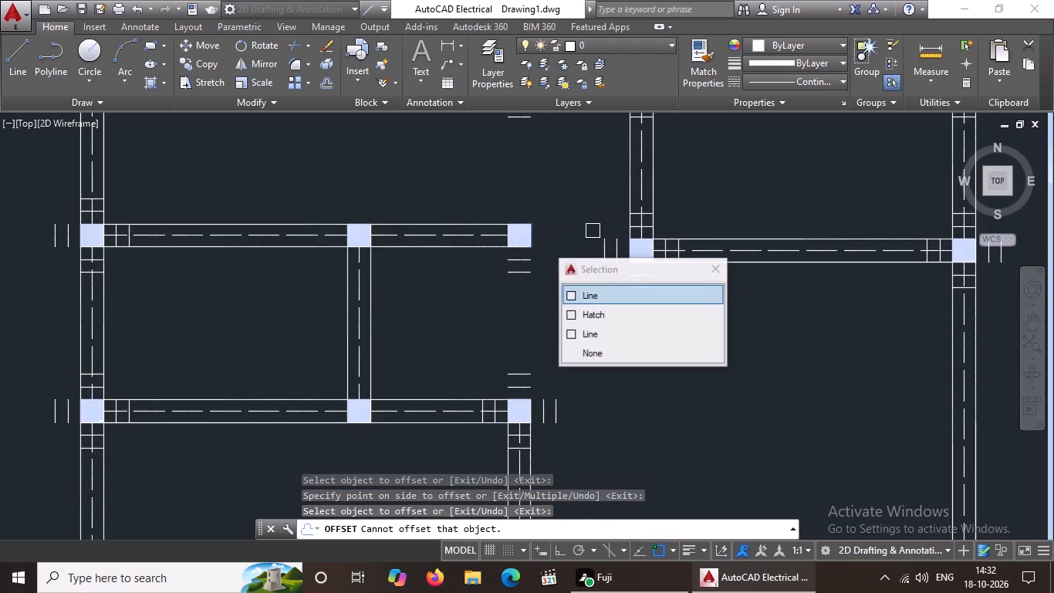
{"action": "left_click", "coordinate": [593, 231]}
{"action": "left_click_drag", "start_coordinate": [545, 237], "coordinate": [562, 232]}
{"action": "left_click", "coordinate": [592, 225]}
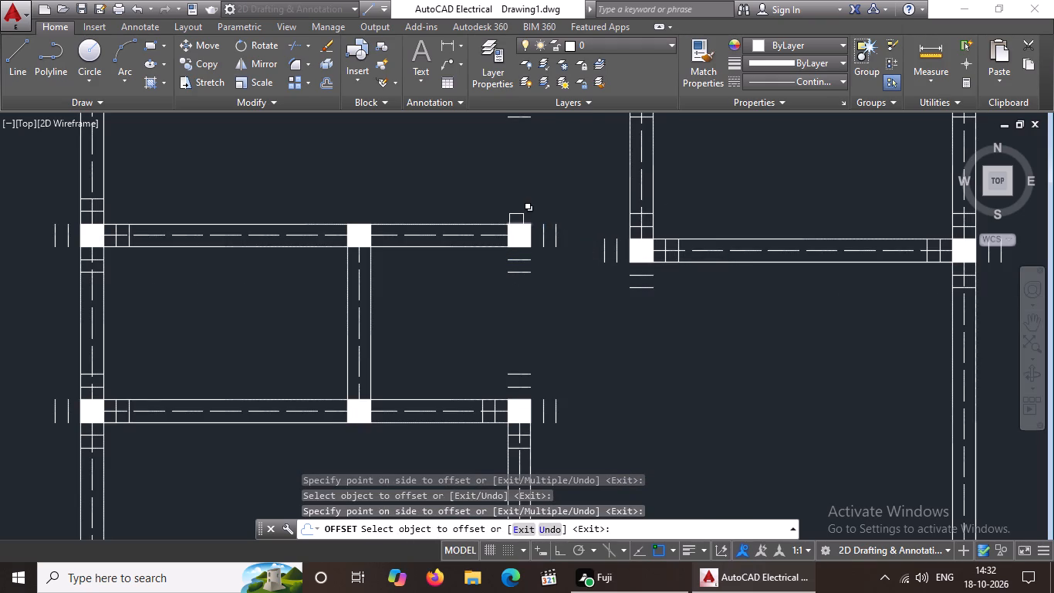
Offset the north and west edges of the column at the upper interior beam's east end outward twice each at 5" spacing.
{"action": "left_click", "coordinate": [516, 224]}
{"action": "left_click", "coordinate": [523, 194]}
{"action": "left_click", "coordinate": [523, 206]}
{"action": "left_click", "coordinate": [523, 178]}
{"action": "scroll", "coordinate": [512, 250], "scroll_direction": "up", "scroll_amount": 2}
{"action": "left_click", "coordinate": [493, 229]}
{"action": "left_click", "coordinate": [468, 229]}
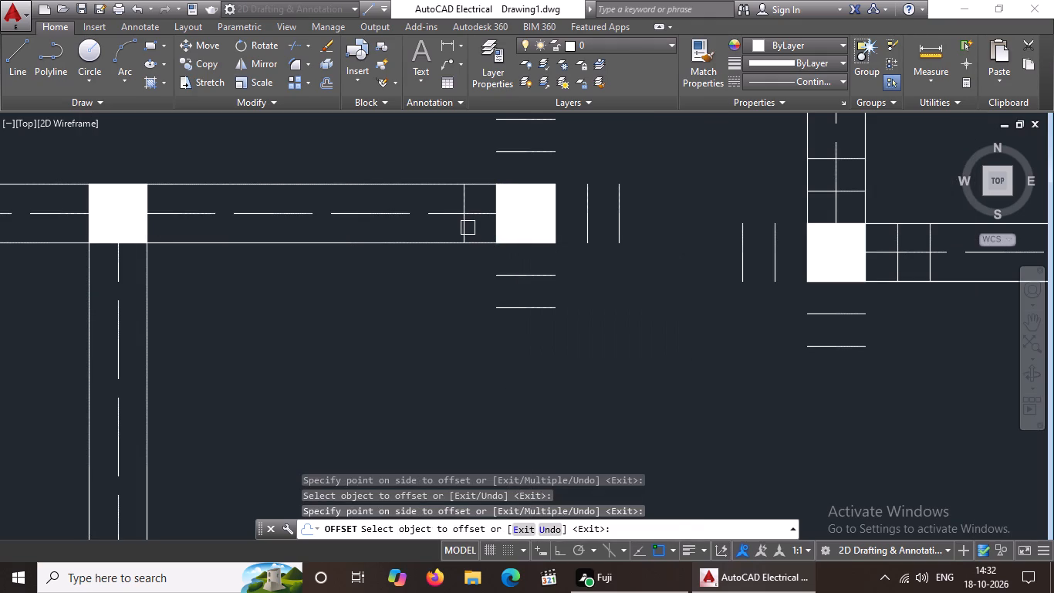
{"action": "left_click_drag", "start_coordinate": [468, 228], "coordinate": [453, 229]}
{"action": "left_click_drag", "start_coordinate": [356, 229], "coordinate": [367, 228]}
Offset the south and east edges of the middle junction column on the upper interior beam outward twice each at 5" spacing.
{"action": "scroll", "coordinate": [556, 227], "scroll_direction": "down", "scroll_amount": 3}
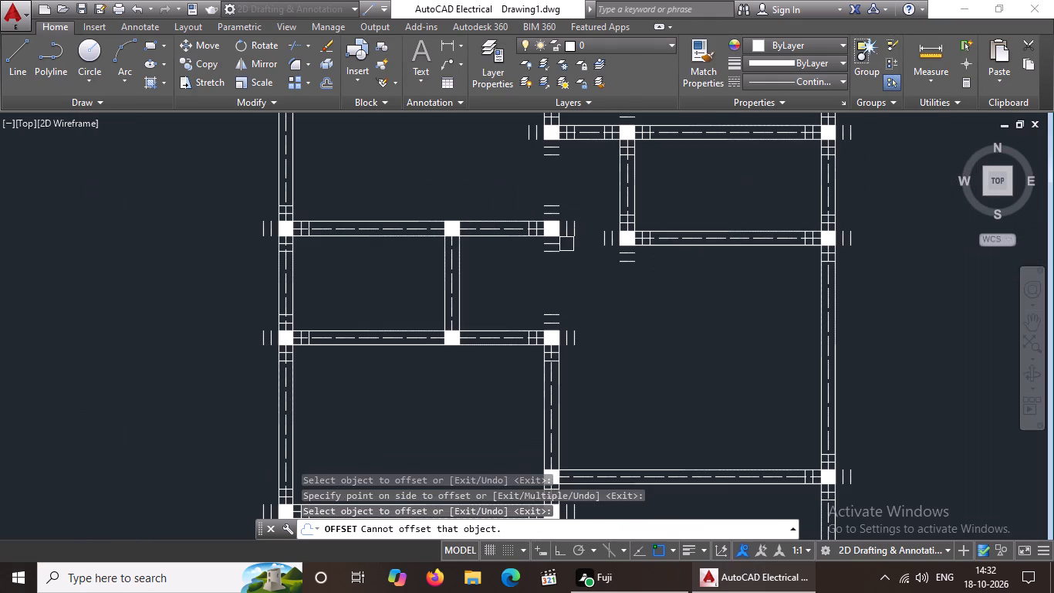
{"action": "middle_click_drag", "start_coordinate": [546, 265], "coordinate": [571, 391]}
{"action": "scroll", "coordinate": [571, 392], "scroll_direction": "down", "scroll_amount": 1}
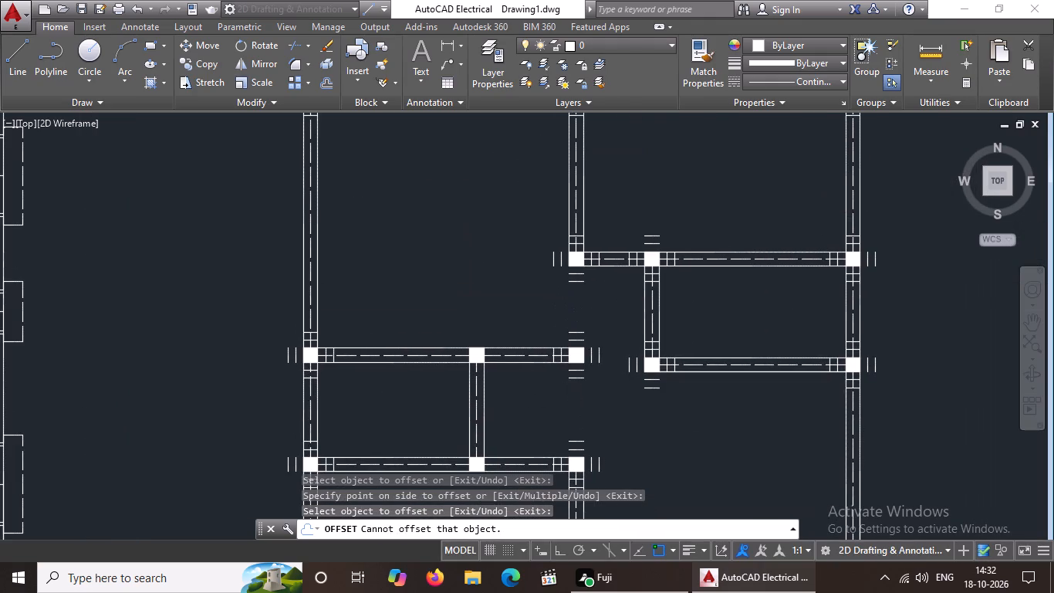
{"action": "scroll", "coordinate": [519, 388], "scroll_direction": "up", "scroll_amount": 4}
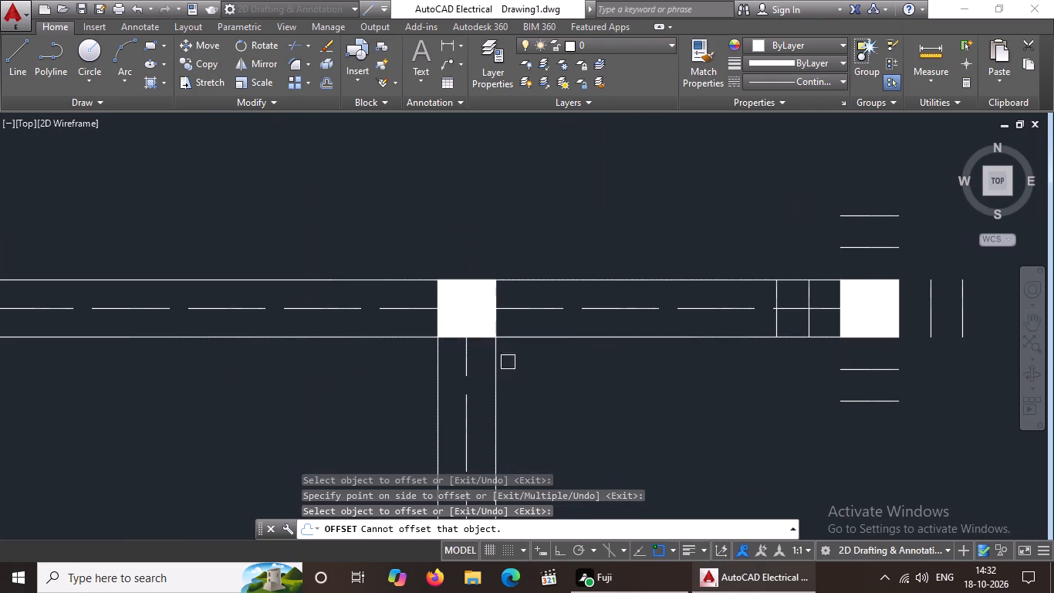
{"action": "left_click", "coordinate": [478, 338]}
{"action": "left_click", "coordinate": [478, 398]}
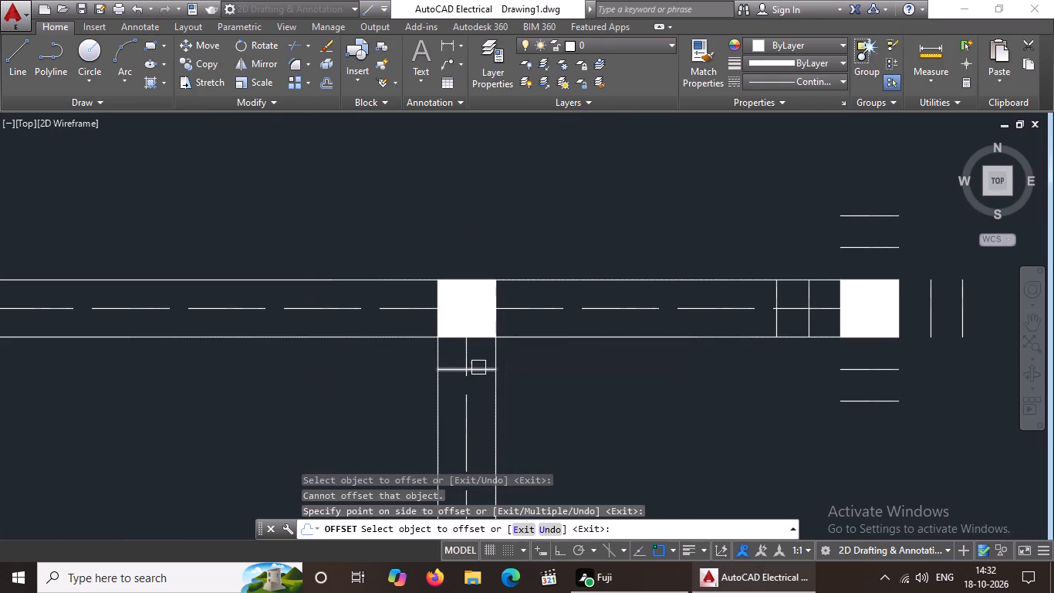
{"action": "left_click", "coordinate": [478, 368]}
{"action": "left_click", "coordinate": [485, 414]}
{"action": "left_click", "coordinate": [499, 321]}
{"action": "left_click", "coordinate": [603, 338]}
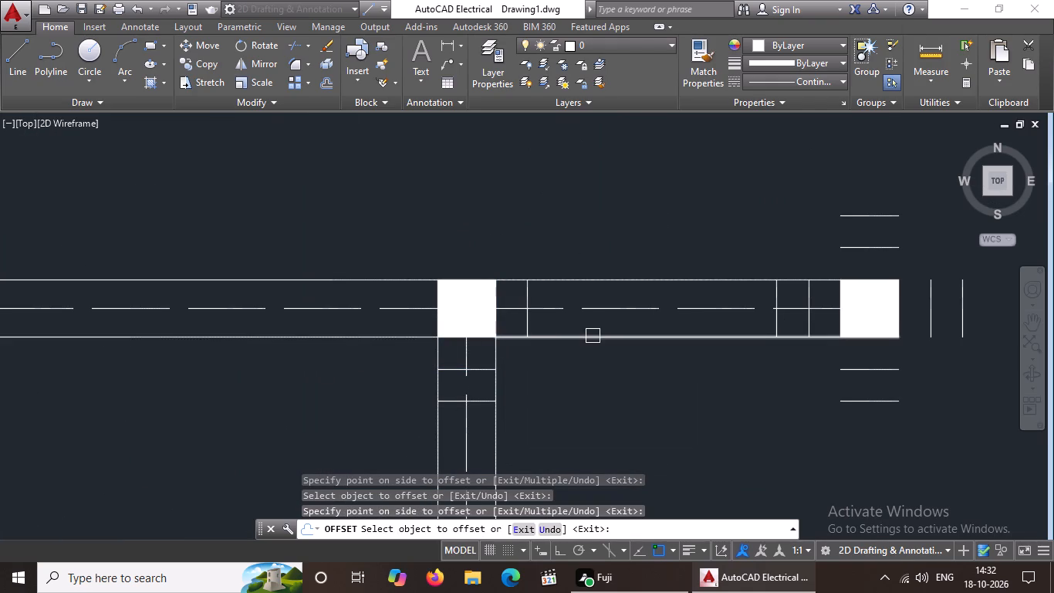
{"action": "left_click", "coordinate": [531, 324]}
{"action": "left_click", "coordinate": [583, 327]}
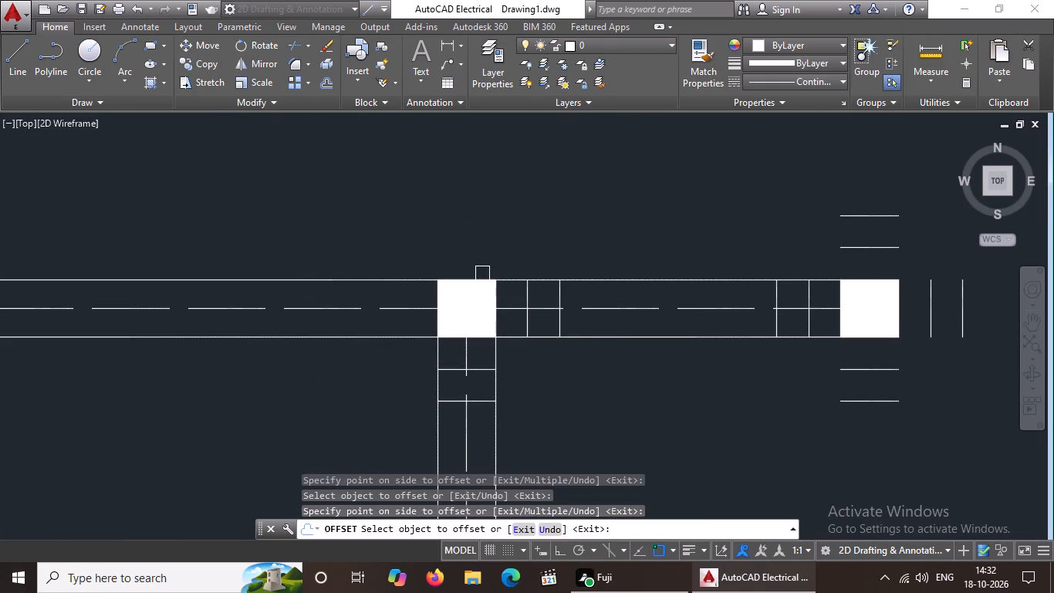
Offset the same middle junction column's north and west edges outward twice each at 5" spacing.
{"action": "left_click", "coordinate": [482, 276]}
{"action": "left_click", "coordinate": [481, 241]}
{"action": "left_click_drag", "start_coordinate": [478, 249], "coordinate": [478, 234]}
{"action": "left_click", "coordinate": [484, 200]}
{"action": "left_click", "coordinate": [435, 324]}
{"action": "left_click", "coordinate": [381, 328]}
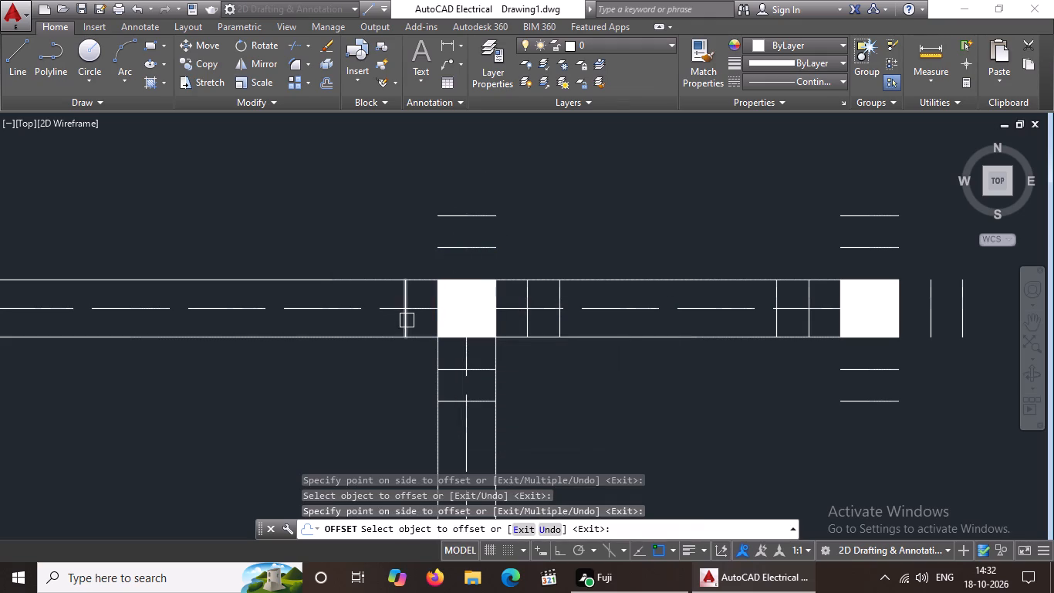
{"action": "left_click_drag", "start_coordinate": [407, 320], "coordinate": [309, 331]}
{"action": "left_click_drag", "start_coordinate": [235, 331], "coordinate": [249, 324]}
Offset the lower interior beam's south edge line outward once by 5" at its middle junction column.
{"action": "scroll", "coordinate": [543, 303], "scroll_direction": "down", "scroll_amount": 3}
{"action": "middle_click_drag", "start_coordinate": [572, 377], "coordinate": [570, 375]}
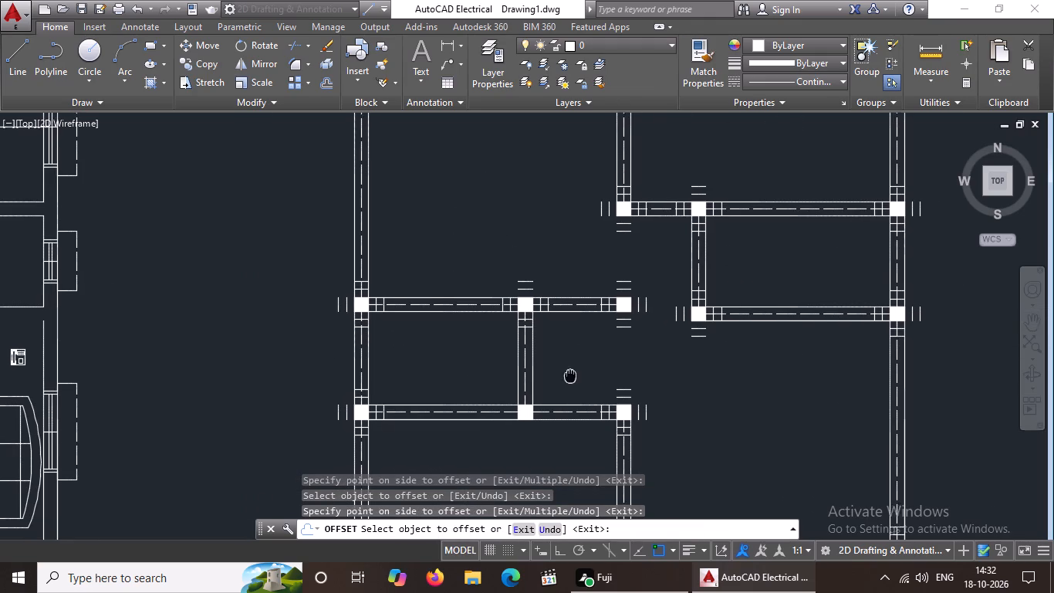
{"action": "middle_click_drag", "start_coordinate": [570, 375], "coordinate": [572, 348]}
{"action": "scroll", "coordinate": [600, 311], "scroll_direction": "down", "scroll_amount": 1}
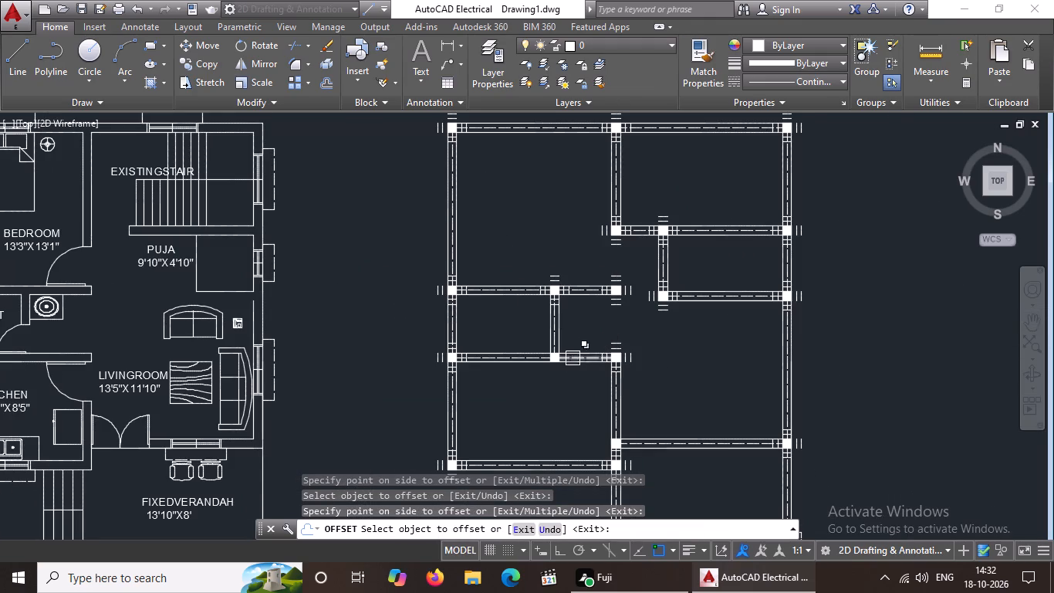
{"action": "scroll", "coordinate": [573, 357], "scroll_direction": "up", "scroll_amount": 4}
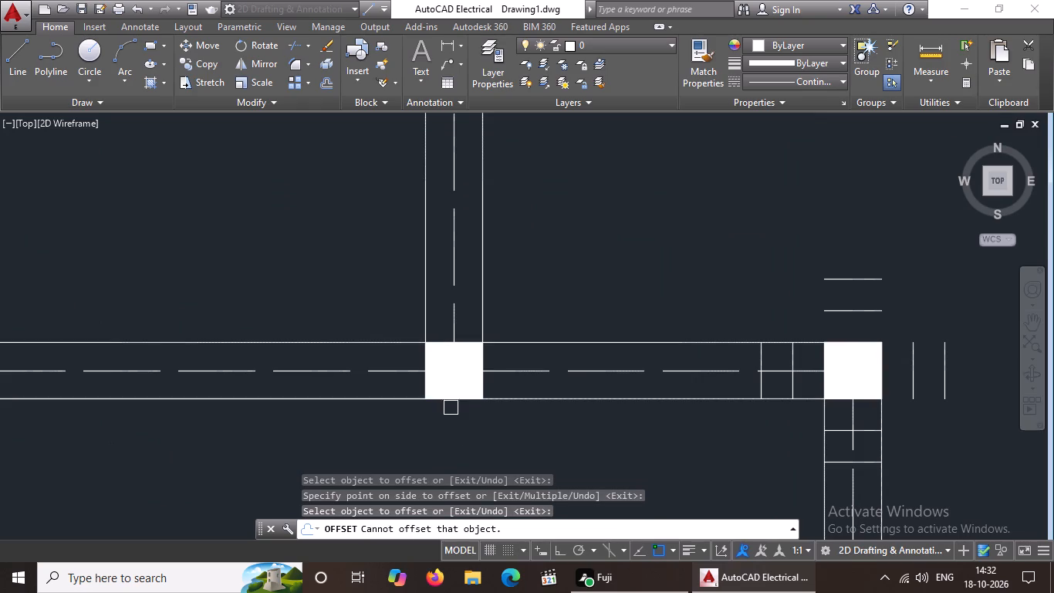
{"action": "left_click", "coordinate": [454, 394]}
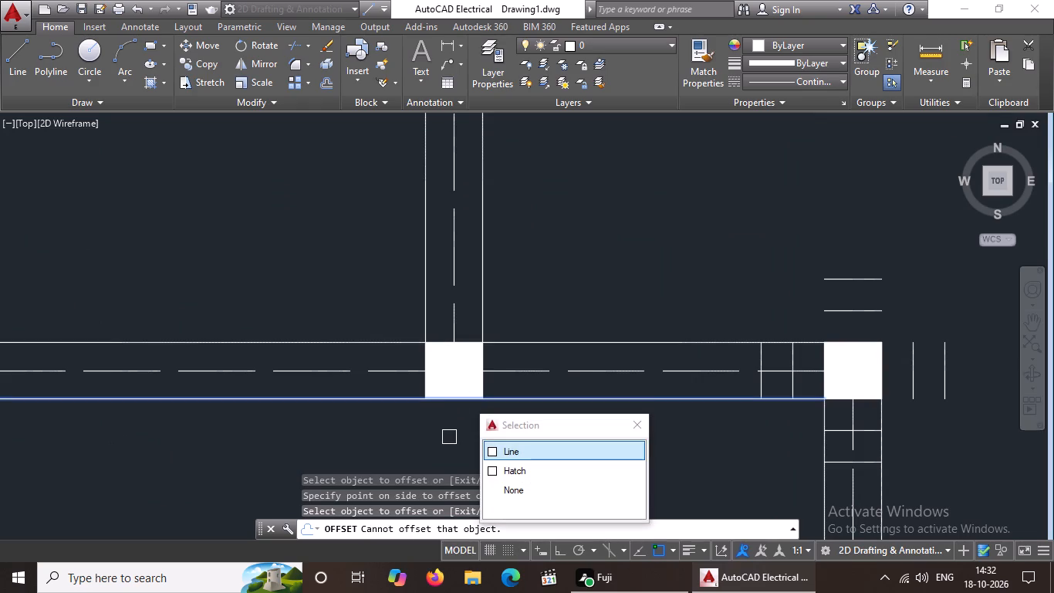
{"action": "left_click", "coordinate": [449, 437]}
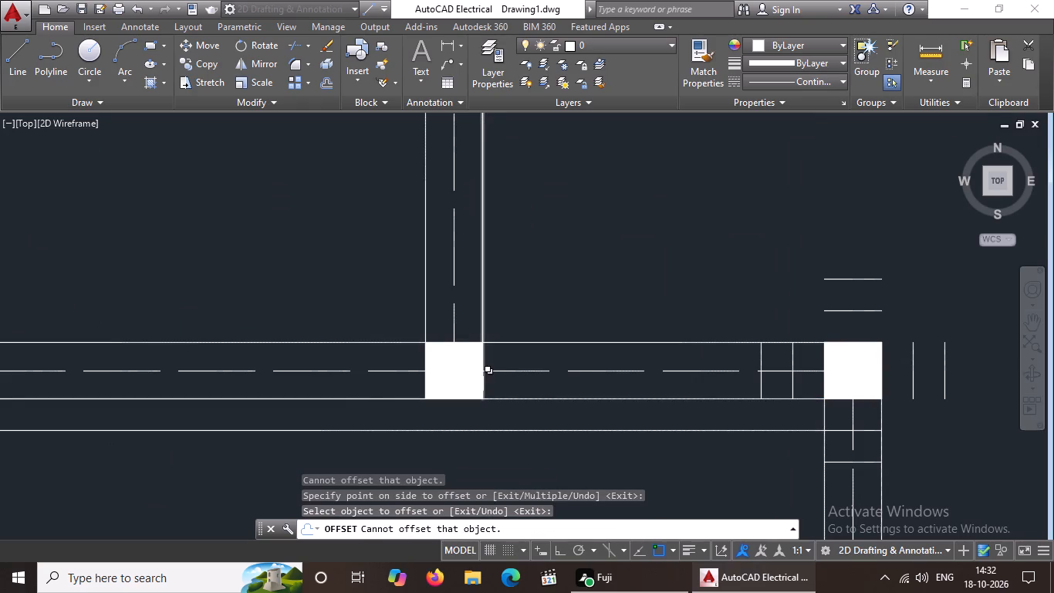
Offset the lower middle junction column's east and west edge lines outward twice each at 5" spacing.
{"action": "left_click_drag", "start_coordinate": [487, 386], "coordinate": [495, 385]}
{"action": "left_click", "coordinate": [564, 388]}
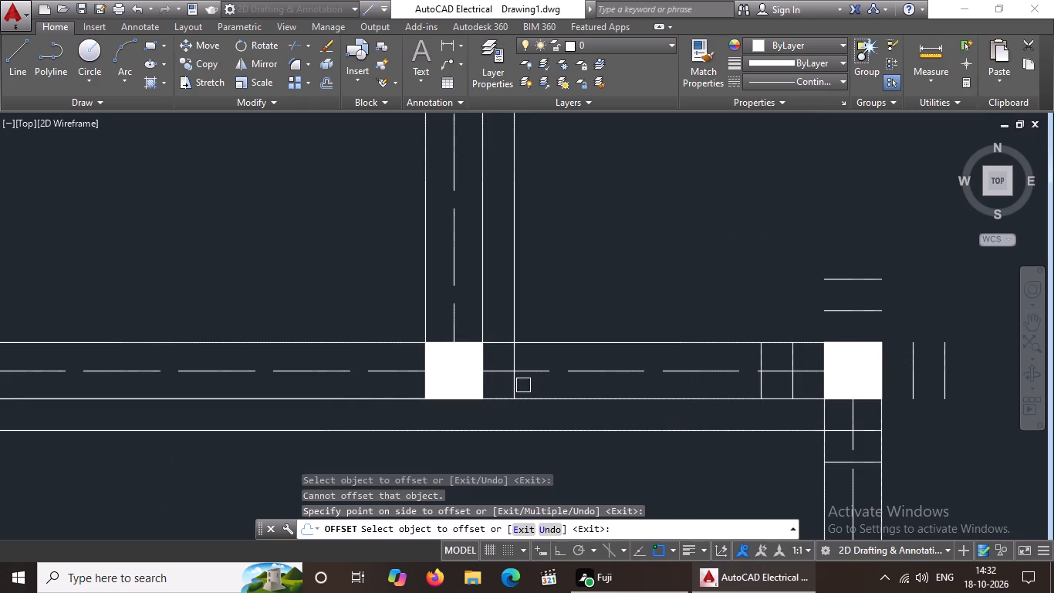
{"action": "left_click", "coordinate": [511, 385]}
{"action": "left_click", "coordinate": [566, 388]}
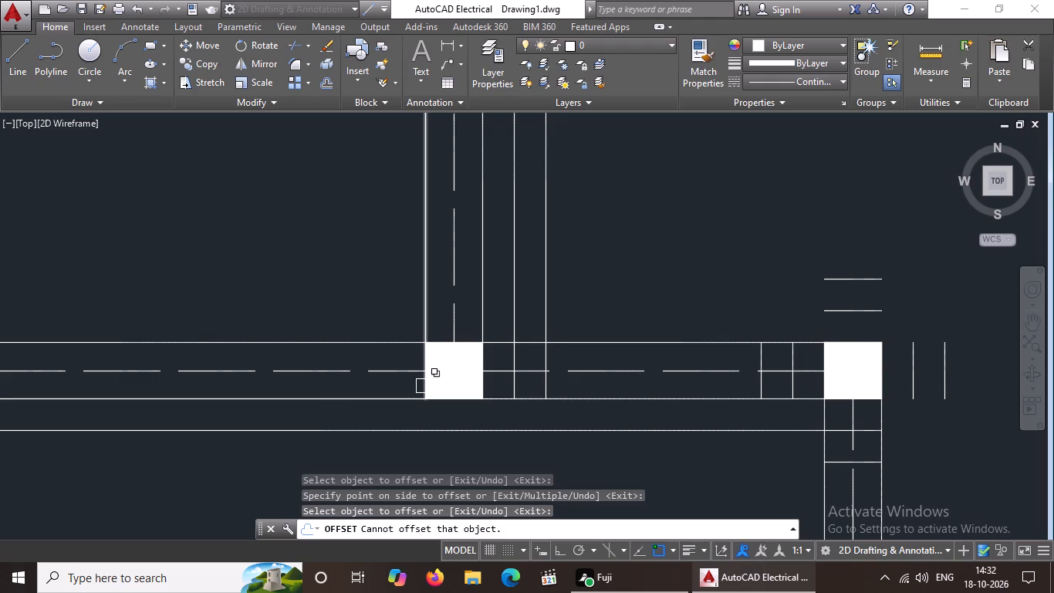
{"action": "left_click_drag", "start_coordinate": [424, 385], "coordinate": [409, 386]}
{"action": "left_click", "coordinate": [371, 386]}
{"action": "left_click", "coordinate": [394, 381]}
{"action": "left_click_drag", "start_coordinate": [352, 392], "coordinate": [363, 386]}
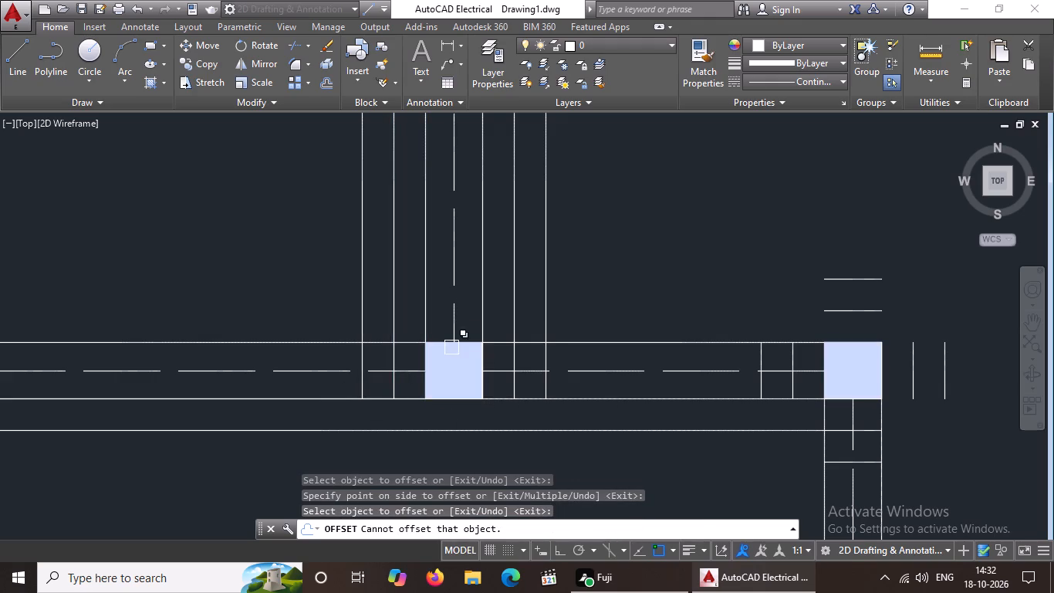
Offset the lower middle column's north edge outward twice at 5" spacing, and offset the first south offset line outward once more.
{"action": "left_click", "coordinate": [464, 347]}
{"action": "left_click", "coordinate": [472, 307]}
{"action": "left_click", "coordinate": [471, 314]}
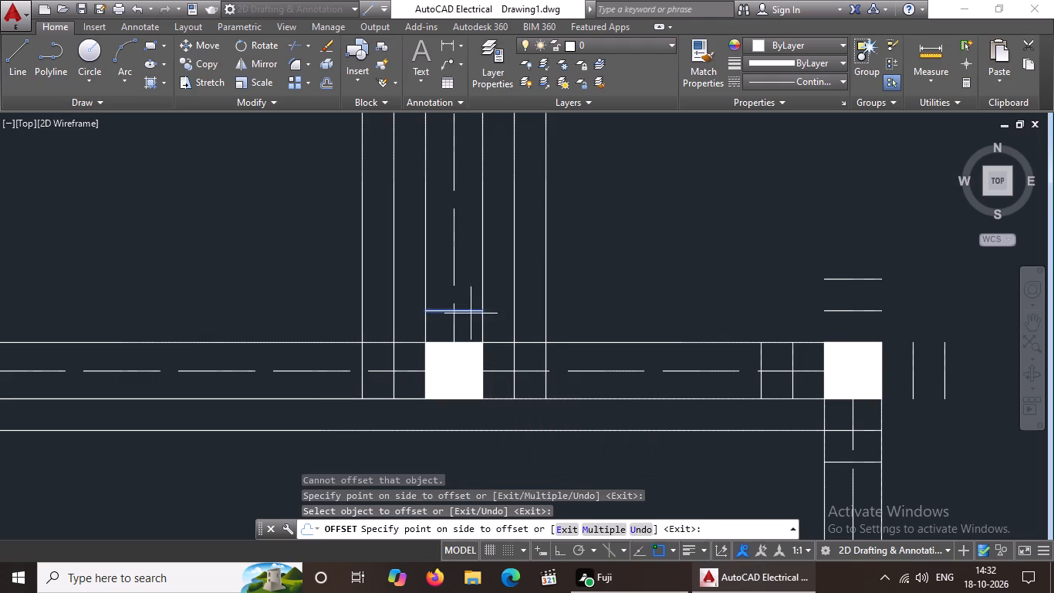
{"action": "left_click", "coordinate": [471, 282]}
{"action": "scroll", "coordinate": [508, 298], "scroll_direction": "down", "scroll_amount": 2}
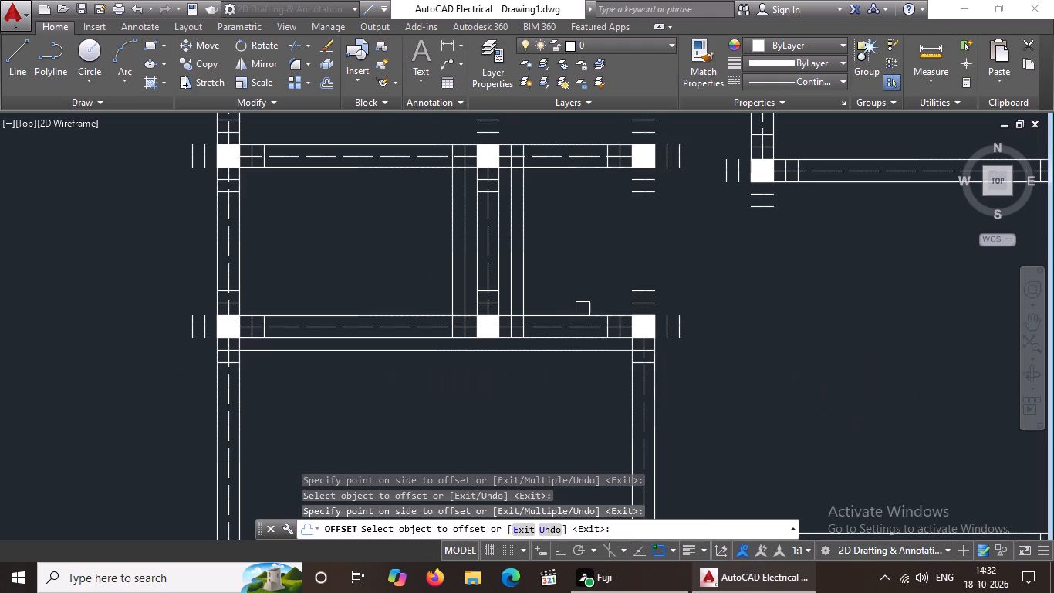
{"action": "left_click", "coordinate": [489, 350]}
{"action": "left_click", "coordinate": [499, 388]}
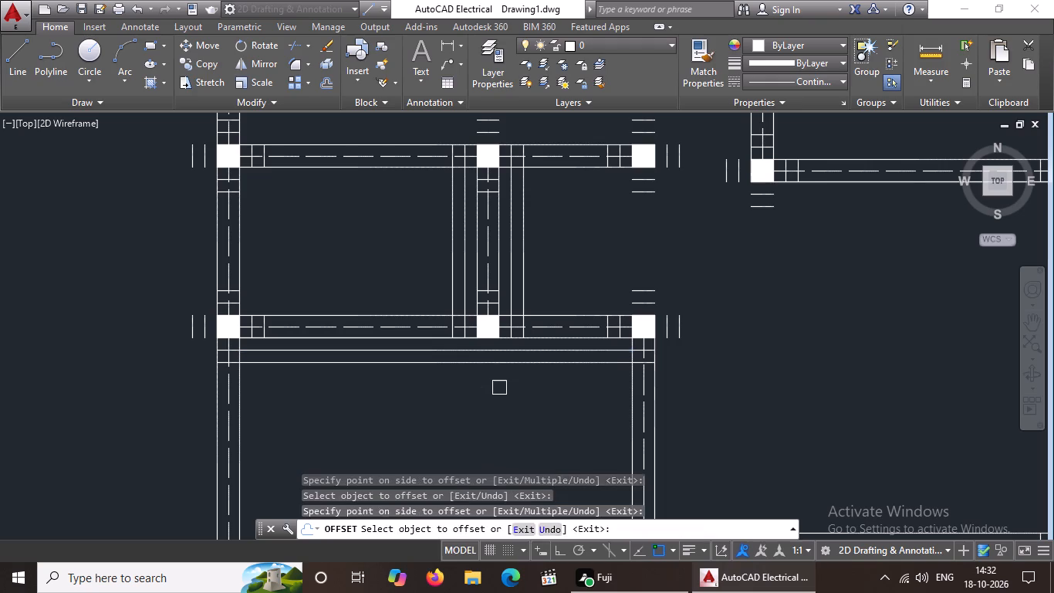
{"action": "key", "text": "Escape"}
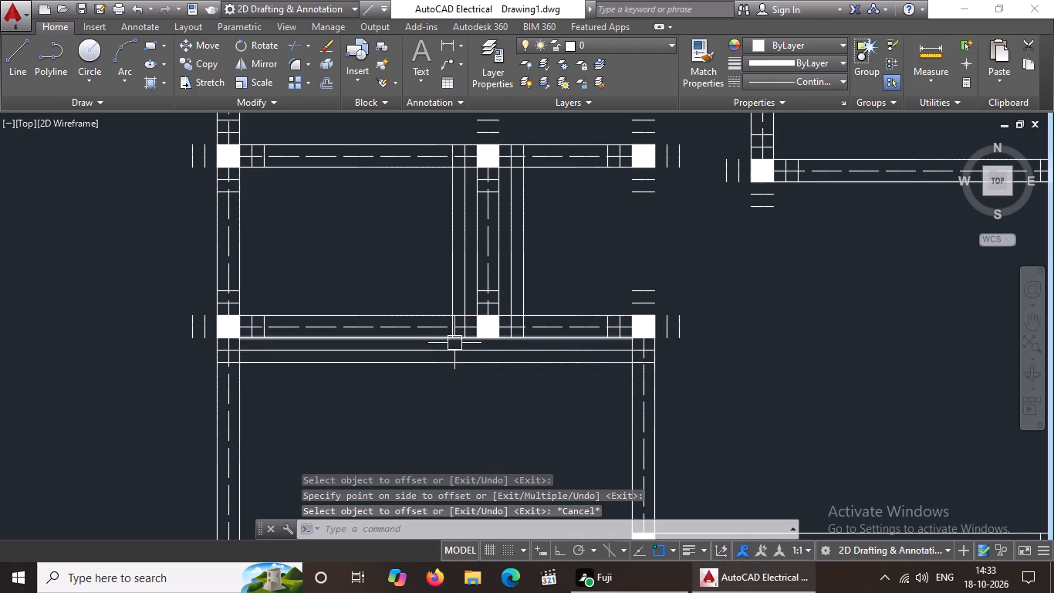
{"action": "key", "text": "Escape"}
Trim the four long vertical offset lines beside the lower middle column just above the lower interior beam.
{"action": "type", "text": "TR"}
{"action": "key", "text": "space"}
{"action": "key", "text": "space"}
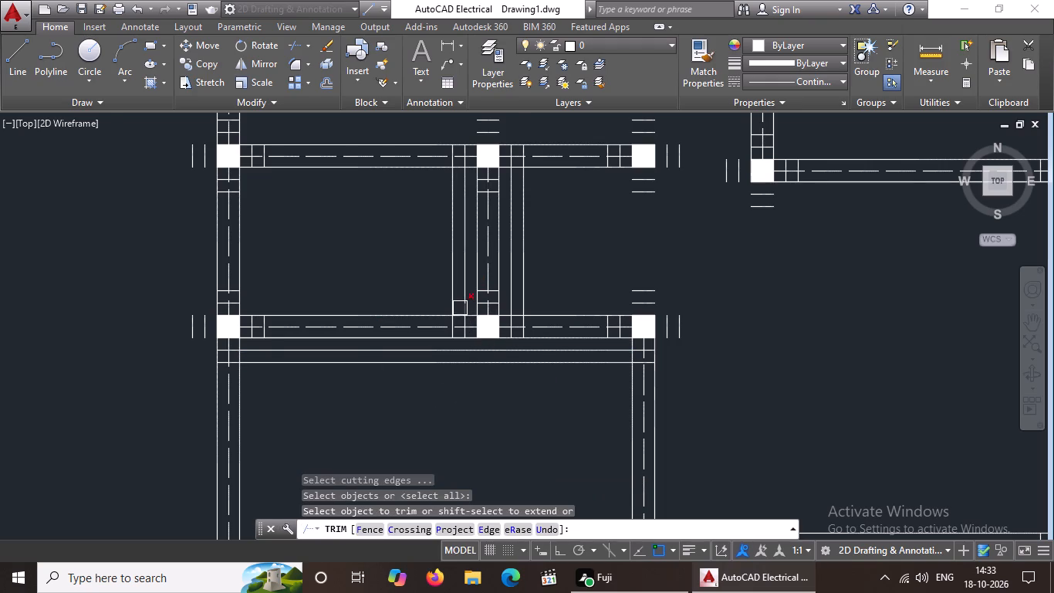
{"action": "scroll", "coordinate": [460, 308], "scroll_direction": "up", "scroll_amount": 2}
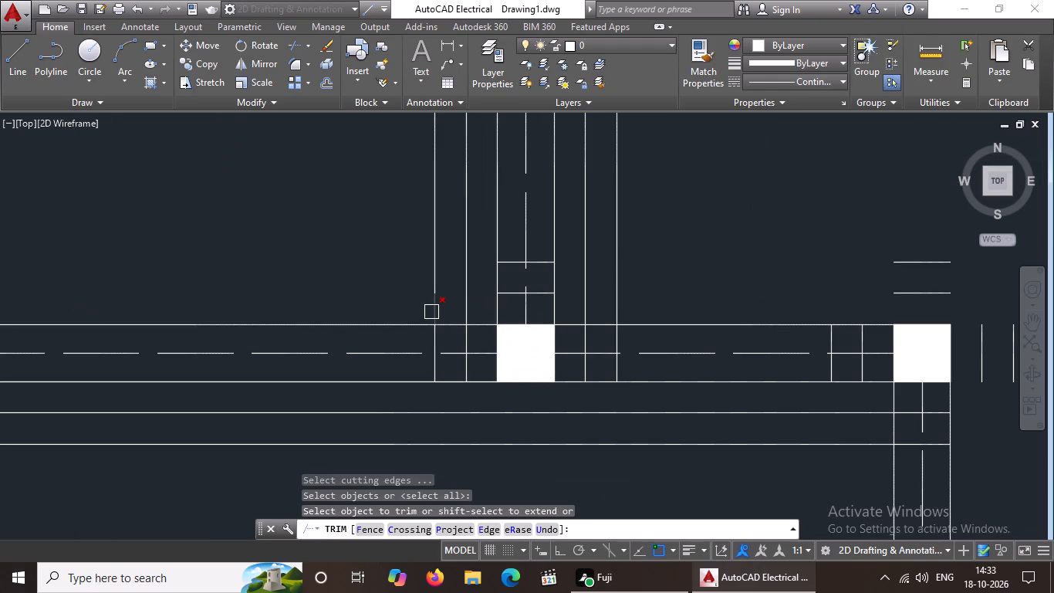
{"action": "left_click", "coordinate": [431, 312]}
{"action": "left_click", "coordinate": [460, 310]}
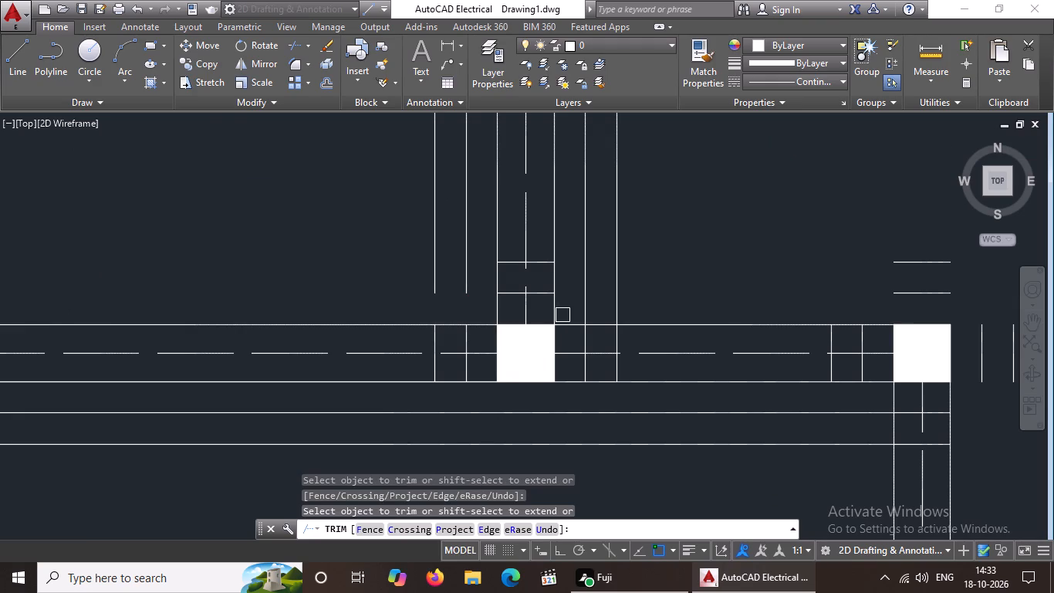
{"action": "left_click", "coordinate": [585, 312]}
{"action": "left_click", "coordinate": [617, 309]}
{"action": "key", "text": "Escape"}
Delete the four leftover vertical offset lines flanking the short vertical beam above the lower middle column.
{"action": "left_click", "coordinate": [583, 285]}
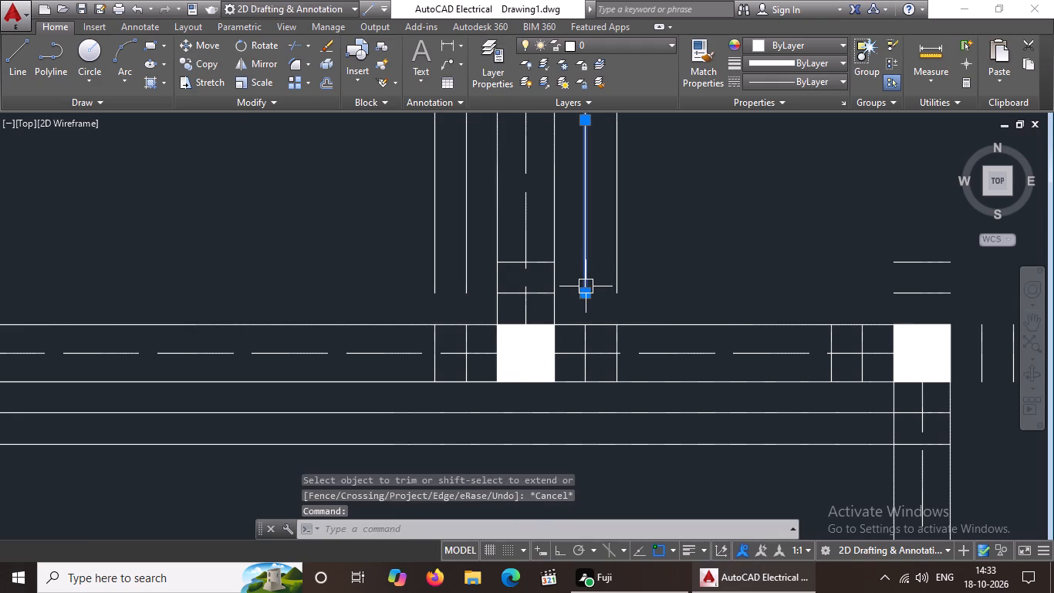
{"action": "key", "text": "Delete"}
{"action": "left_click", "coordinate": [621, 275]}
{"action": "key", "text": "Delete"}
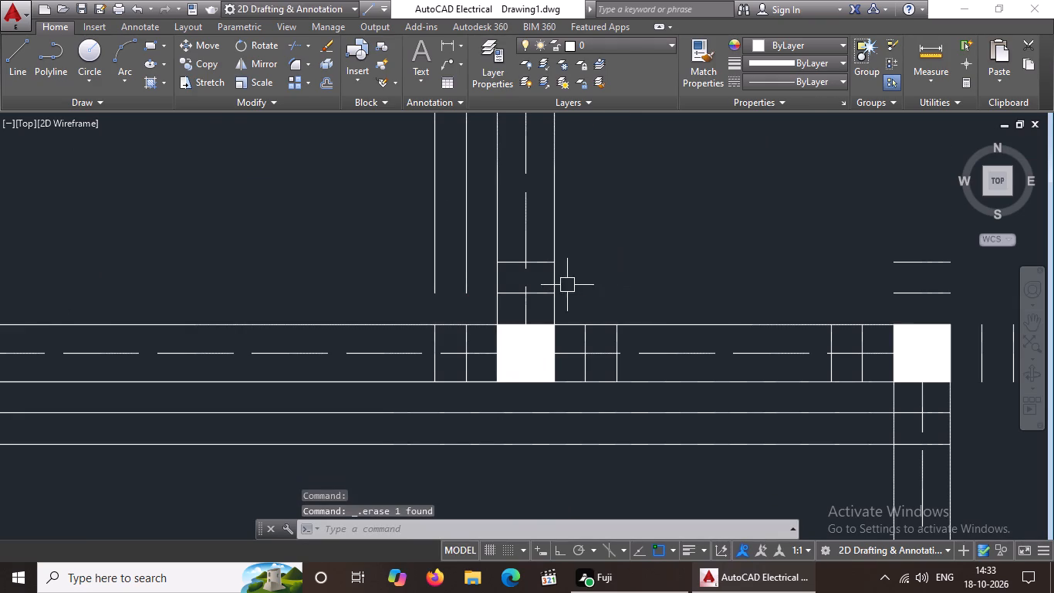
{"action": "left_click", "coordinate": [461, 274]}
{"action": "key", "text": "Delete"}
{"action": "left_click", "coordinate": [434, 282]}
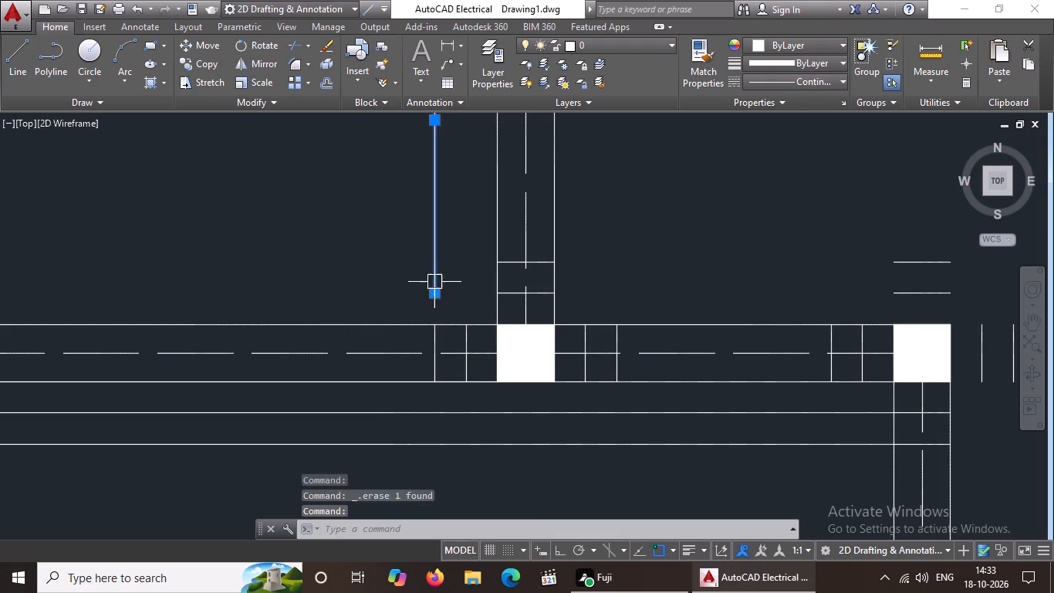
{"action": "key", "text": "Delete"}
Draw a vertical line with Ortho on from the lower middle column's southwest corner down past the two south offset lines.
{"action": "scroll", "coordinate": [583, 268], "scroll_direction": "down", "scroll_amount": 2}
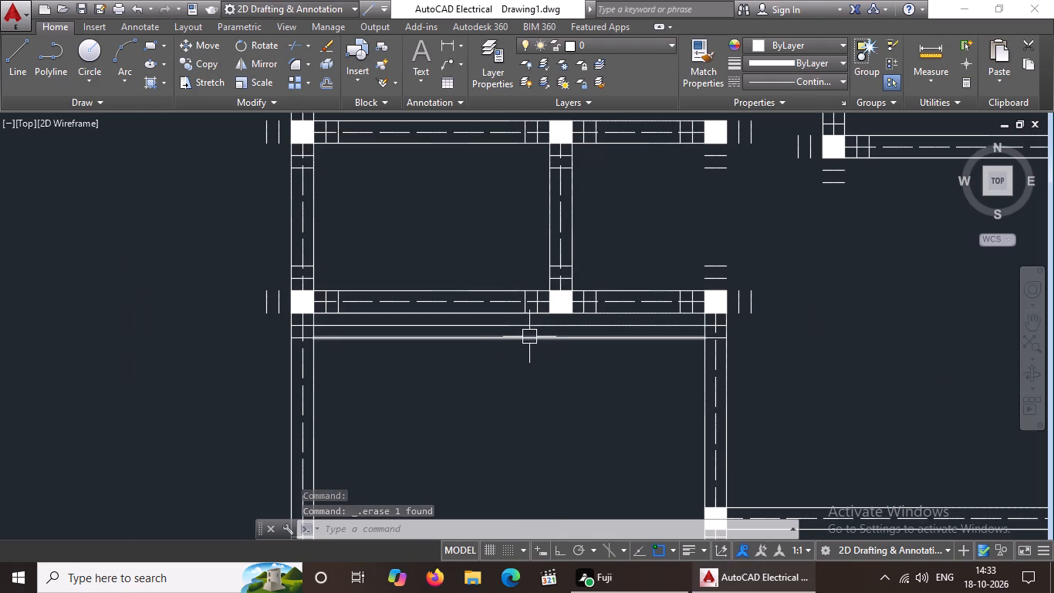
{"action": "scroll", "coordinate": [549, 325], "scroll_direction": "up", "scroll_amount": 2}
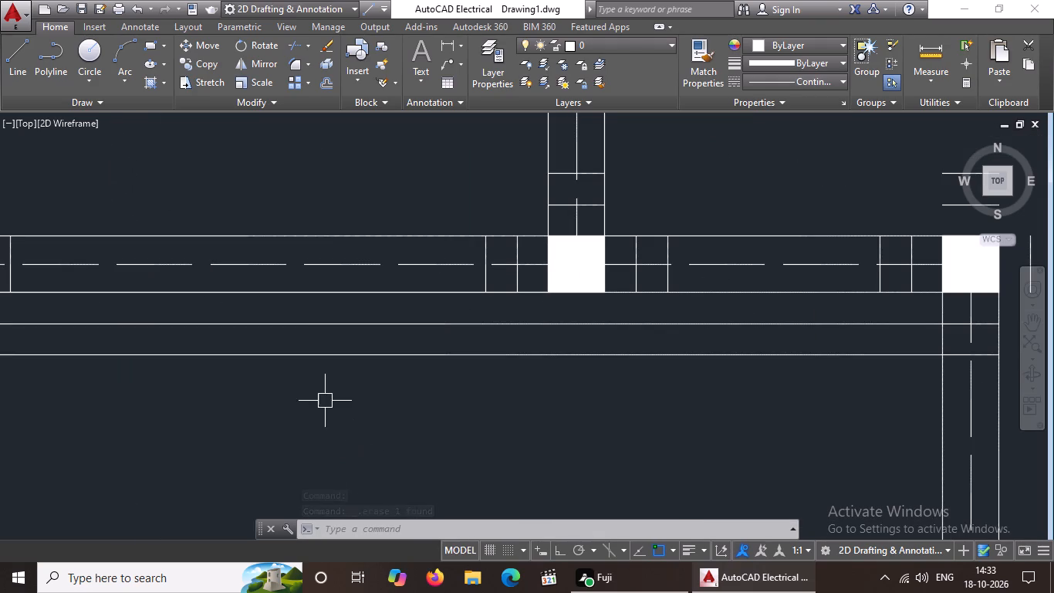
{"action": "left_click_drag", "start_coordinate": [11, 52], "coordinate": [21, 54]}
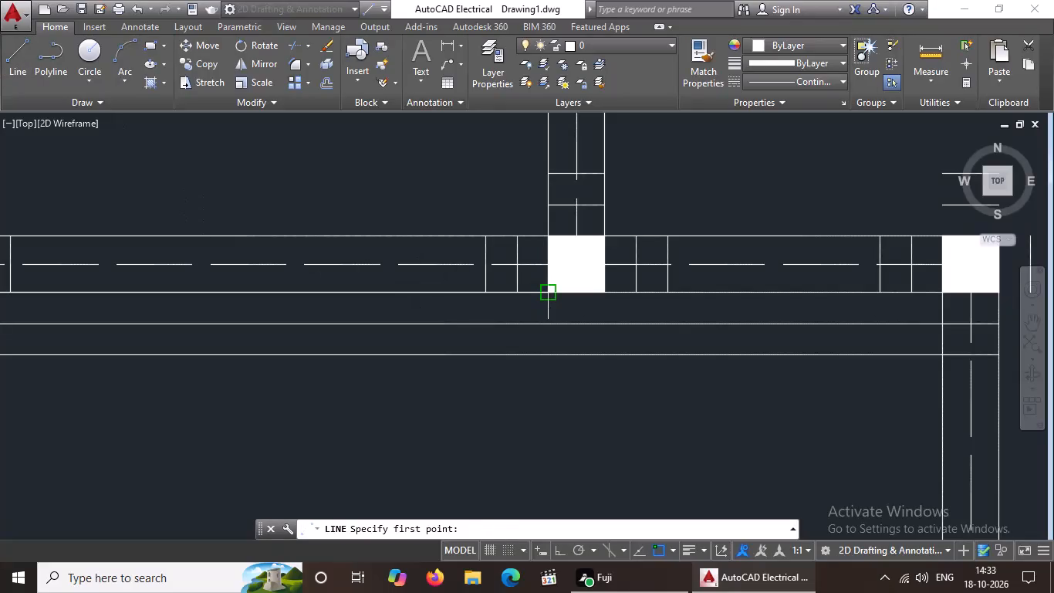
{"action": "left_click", "coordinate": [549, 290]}
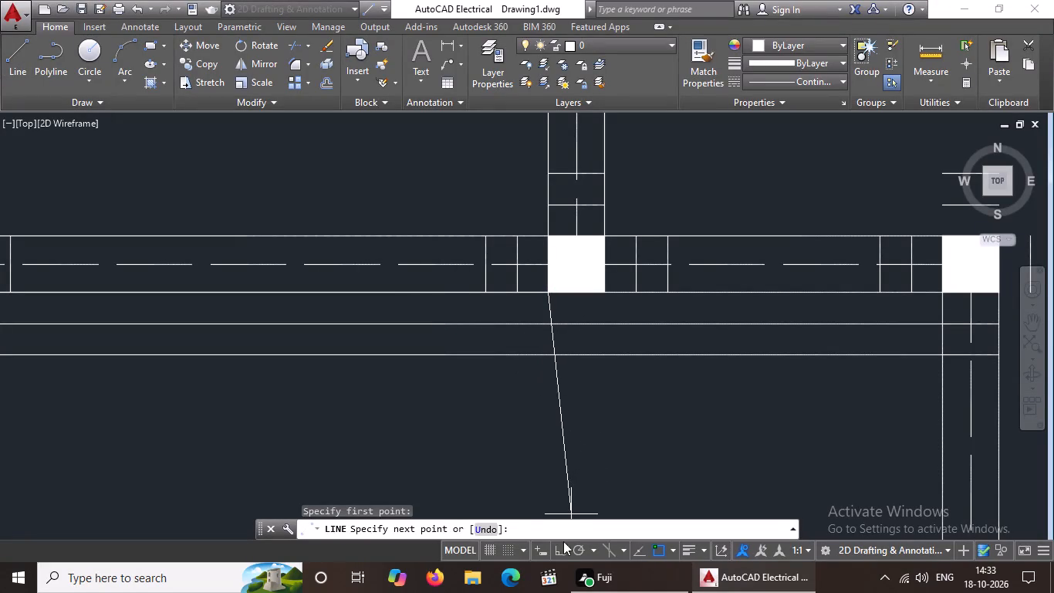
{"action": "left_click", "coordinate": [560, 549]}
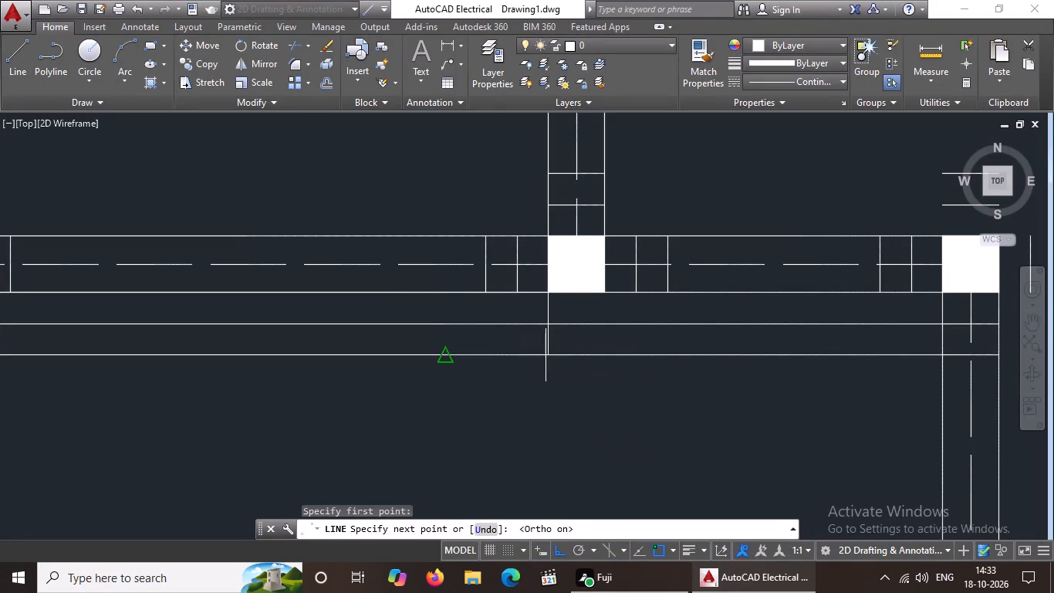
{"action": "left_click", "coordinate": [546, 365]}
{"action": "key", "text": "Escape"}
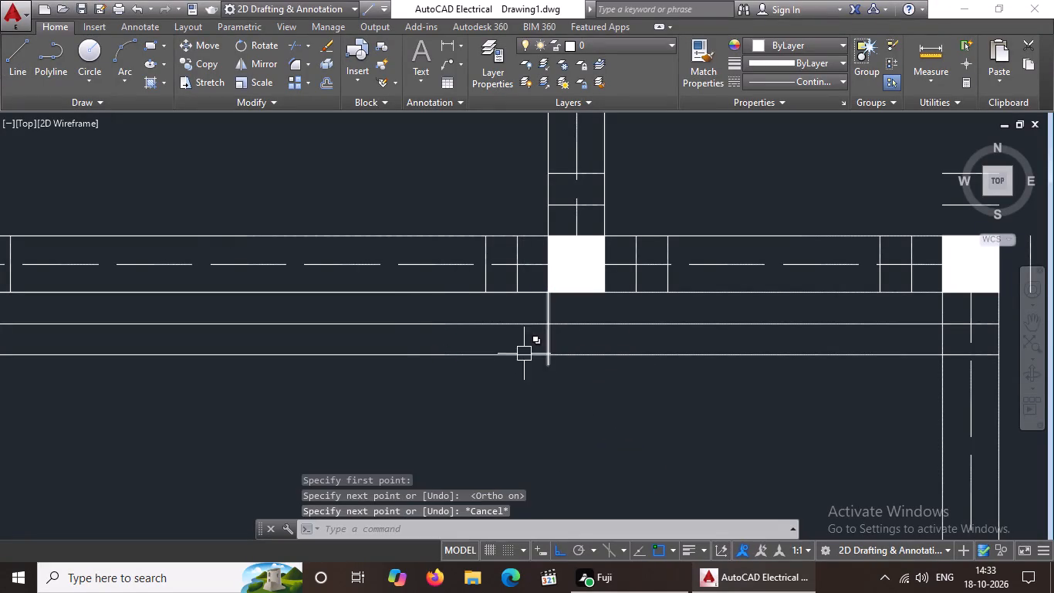
Draw a vertical line from the lower middle column's southeast corner down past the two south offset lines.
{"action": "left_click", "coordinate": [8, 54]}
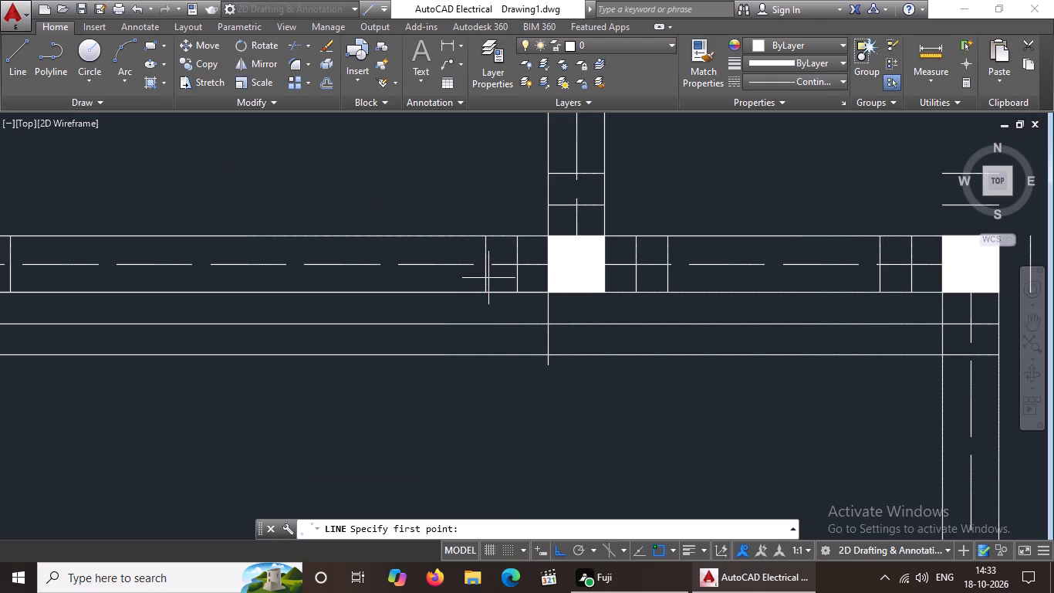
{"action": "left_click", "coordinate": [604, 288]}
{"action": "left_click", "coordinate": [601, 366]}
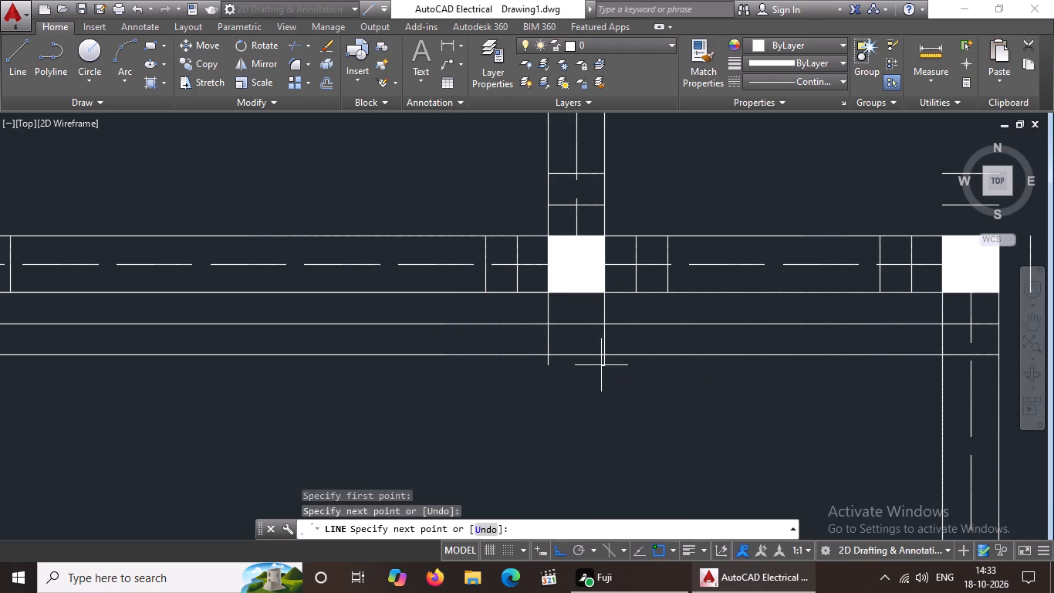
{"action": "key", "text": "Escape"}
Trim the overhanging ends of the two new vertical lines and the two south offset lines on both sides of the lower middle column.
{"action": "key", "text": "t"}
{"action": "key", "text": "r"}
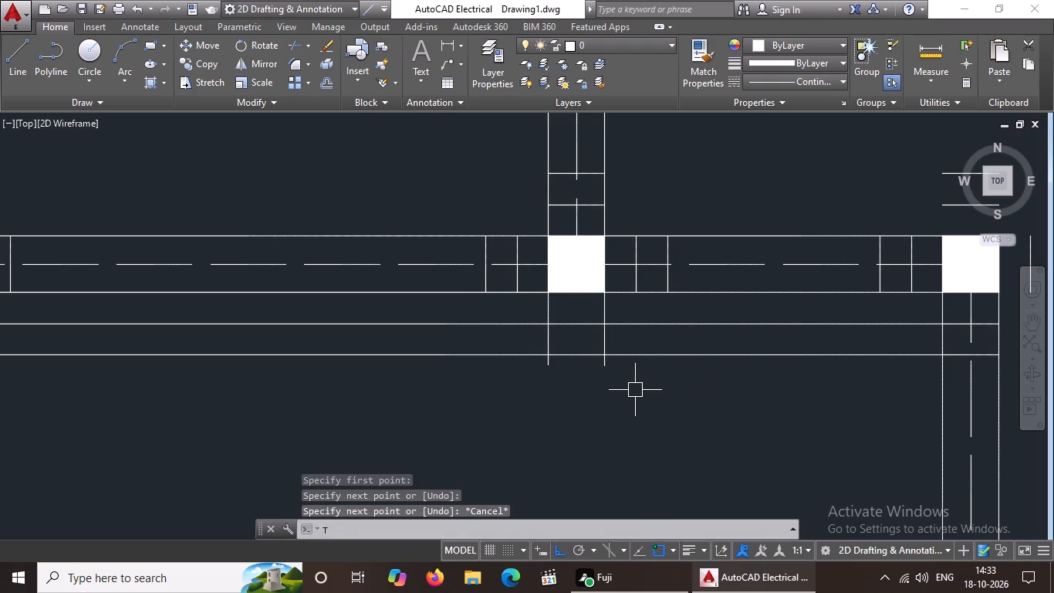
{"action": "key", "text": "space"}
{"action": "key", "text": "space"}
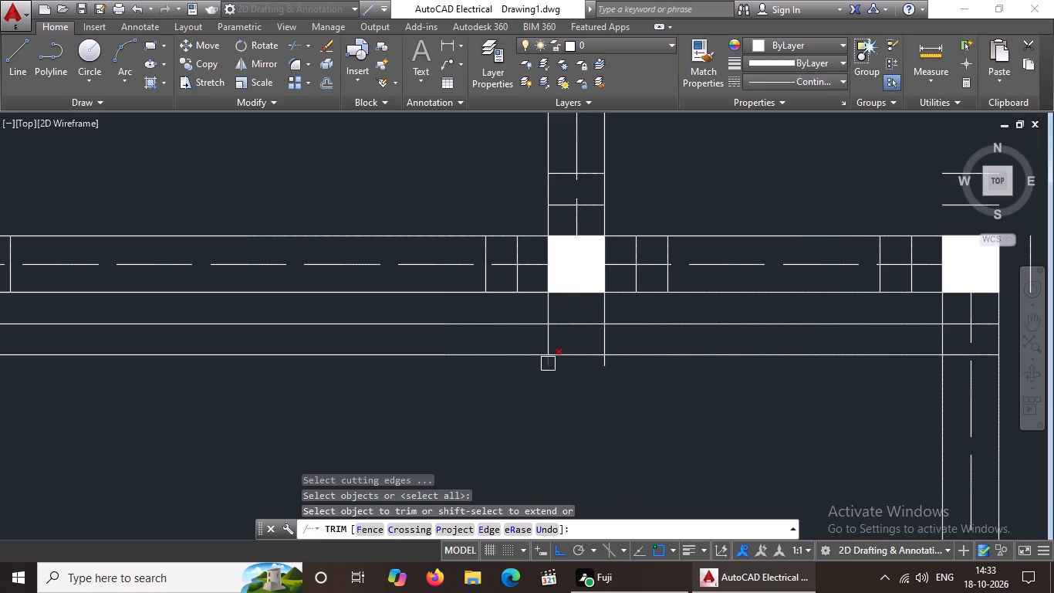
{"action": "left_click", "coordinate": [548, 364]}
{"action": "left_click", "coordinate": [605, 368]}
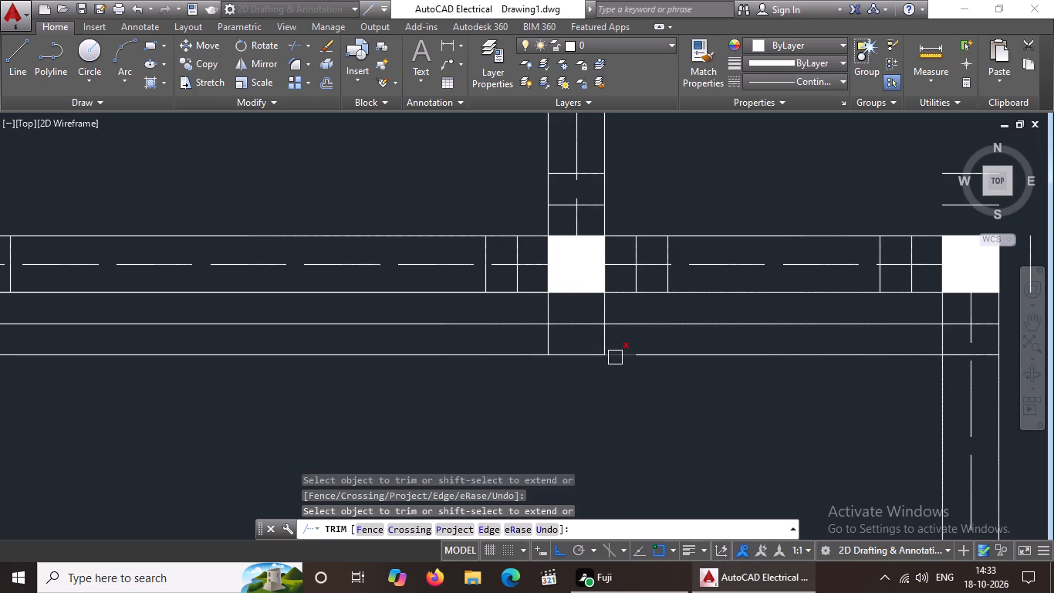
{"action": "left_click", "coordinate": [616, 357]}
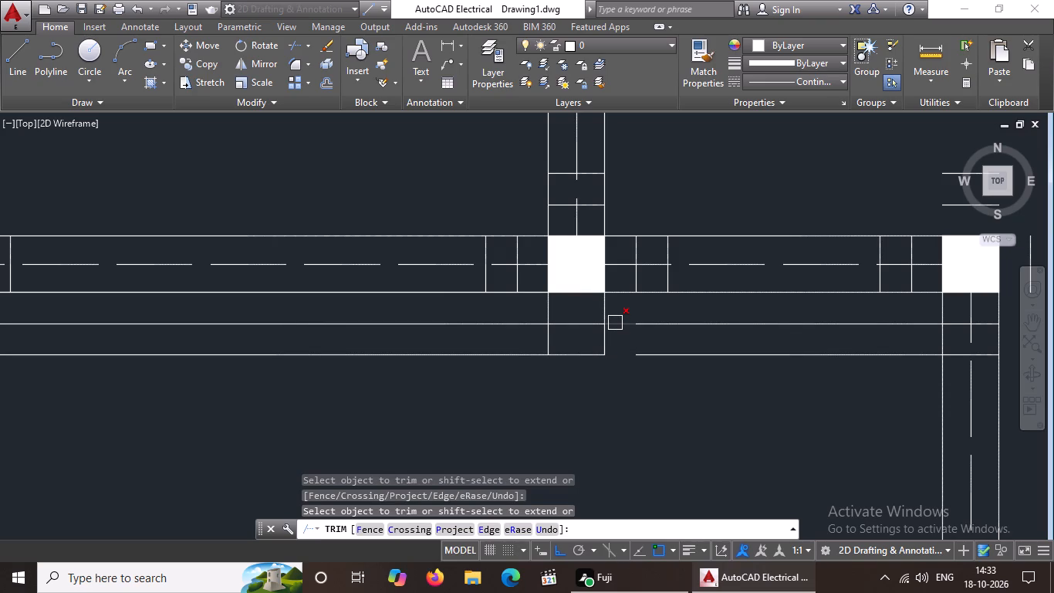
{"action": "left_click", "coordinate": [615, 323]}
{"action": "left_click", "coordinate": [537, 324]}
{"action": "left_click", "coordinate": [532, 353]}
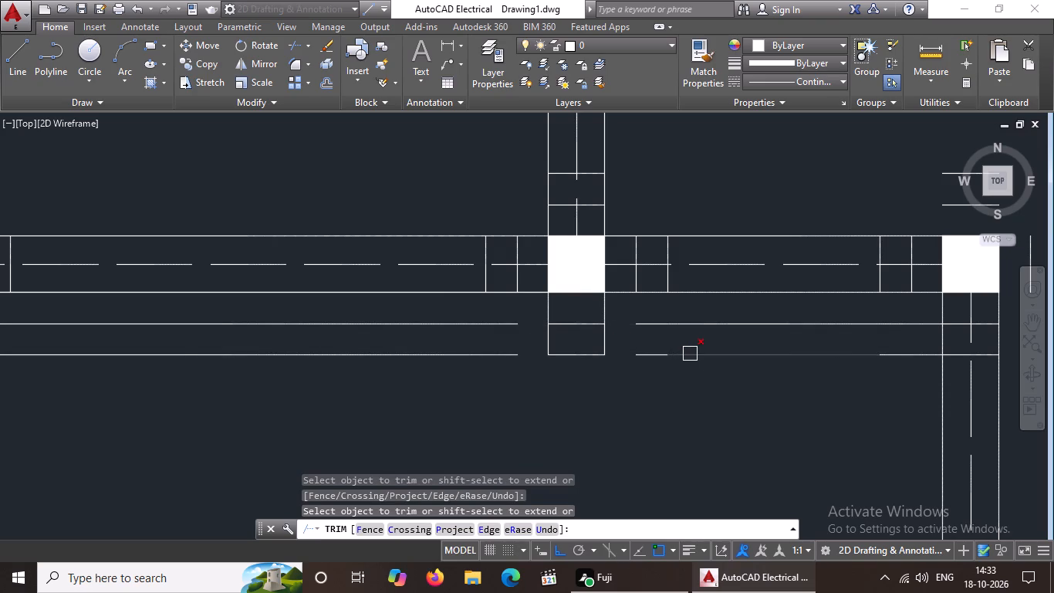
Trim the two south offset lines next to the columns at the east and west ends of the same beam.
{"action": "scroll", "coordinate": [690, 353], "scroll_direction": "down", "scroll_amount": 1}
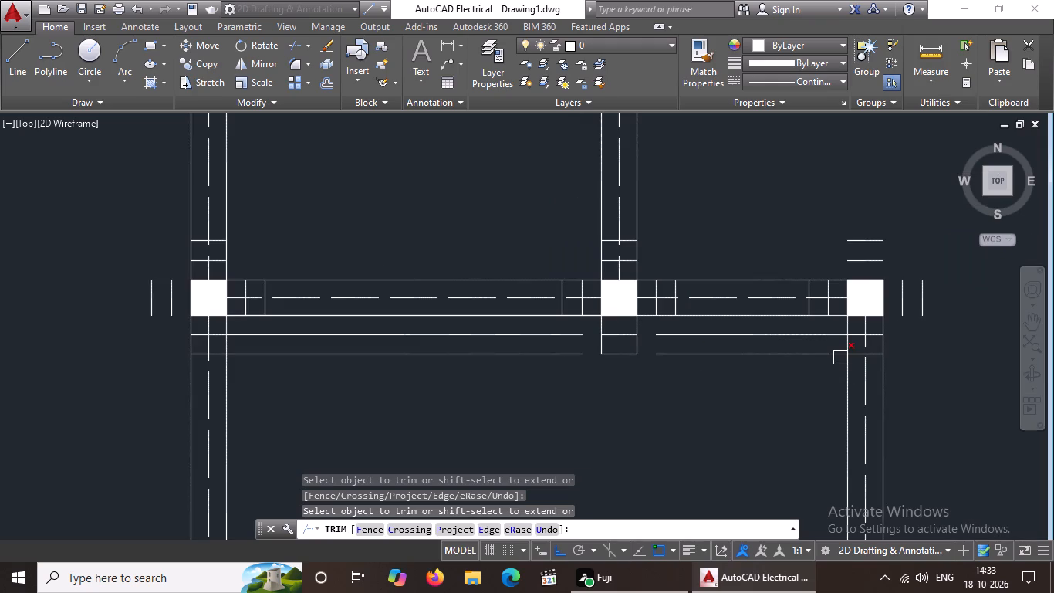
{"action": "left_click", "coordinate": [840, 357]}
{"action": "left_click", "coordinate": [839, 334]}
{"action": "left_click", "coordinate": [238, 357]}
{"action": "left_click", "coordinate": [238, 332]}
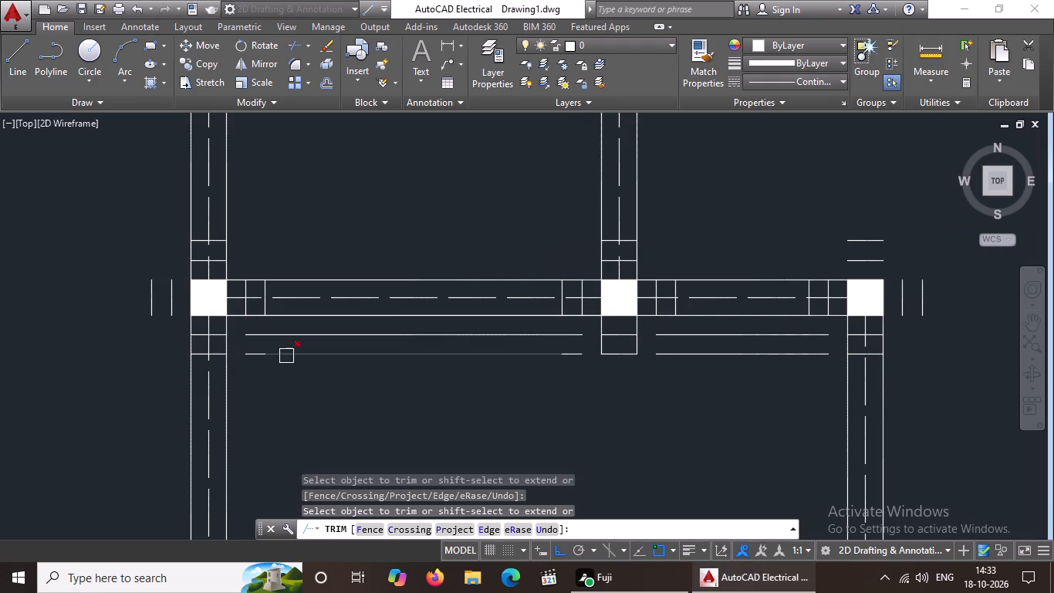
{"action": "key", "text": "Escape"}
Delete the four leftover horizontal offset lines south of the beam on both sides of the lower middle column.
{"action": "left_click", "coordinate": [305, 337]}
{"action": "key", "text": "Delete"}
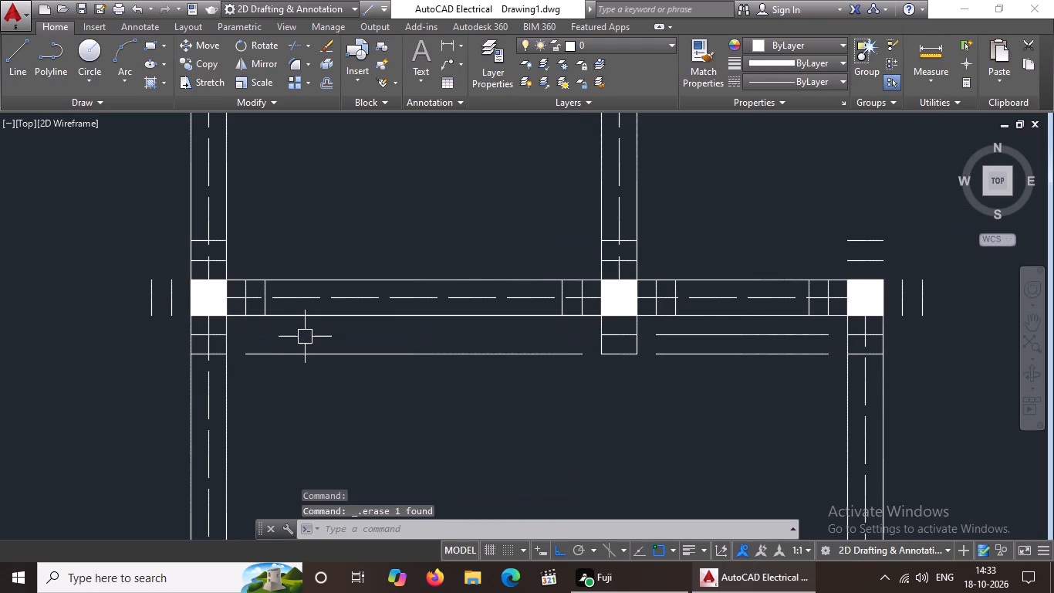
{"action": "left_click", "coordinate": [336, 354]}
{"action": "key", "text": "Delete"}
{"action": "scroll", "coordinate": [503, 349], "scroll_direction": "down", "scroll_amount": 2}
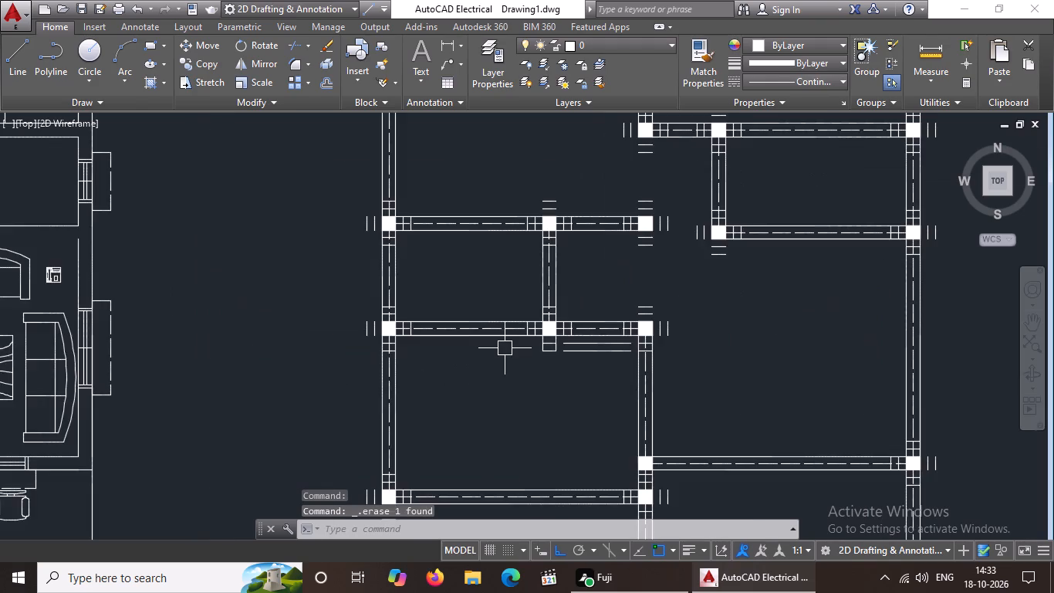
{"action": "scroll", "coordinate": [505, 348], "scroll_direction": "down", "scroll_amount": 1}
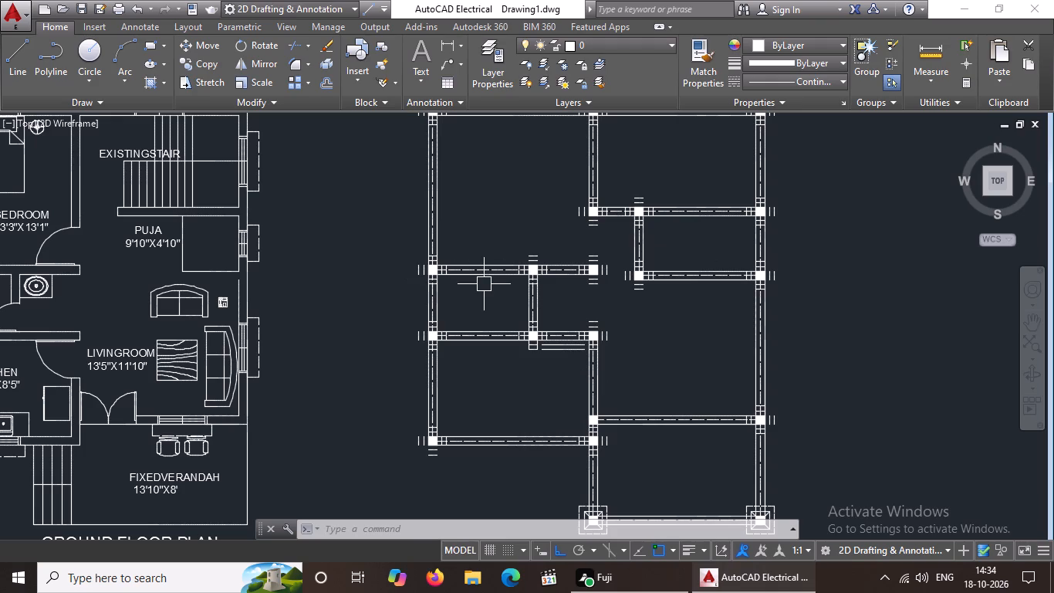
{"action": "scroll", "coordinate": [562, 350], "scroll_direction": "up", "scroll_amount": 2}
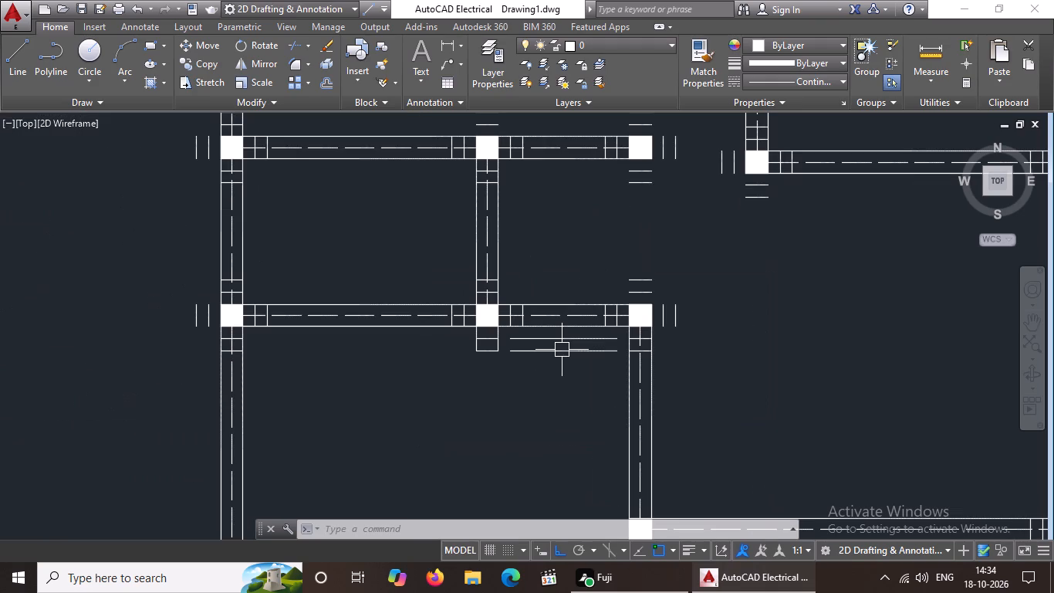
{"action": "left_click", "coordinate": [562, 352]}
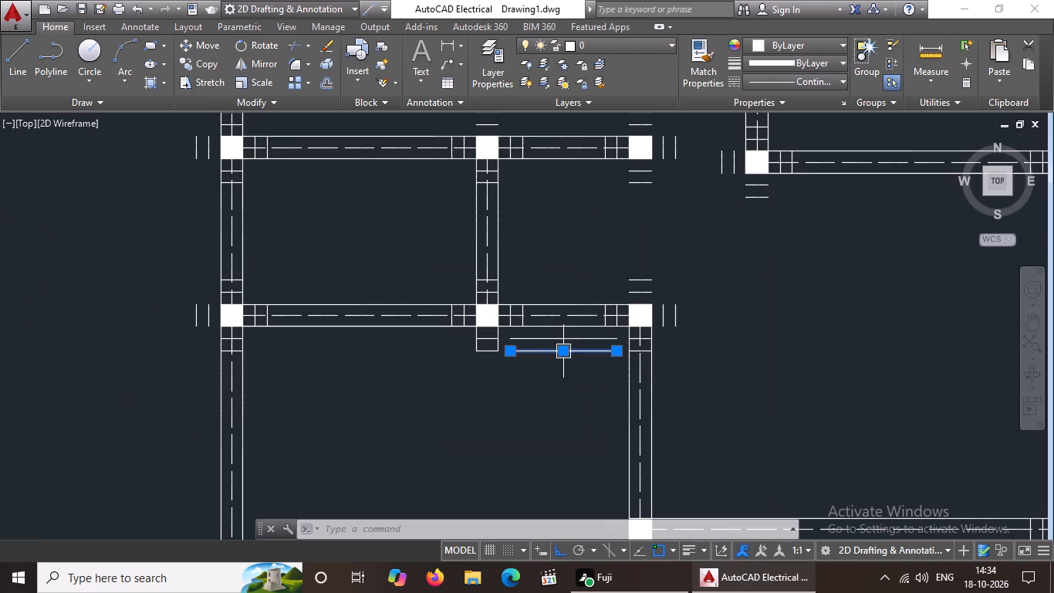
{"action": "key", "text": "Delete"}
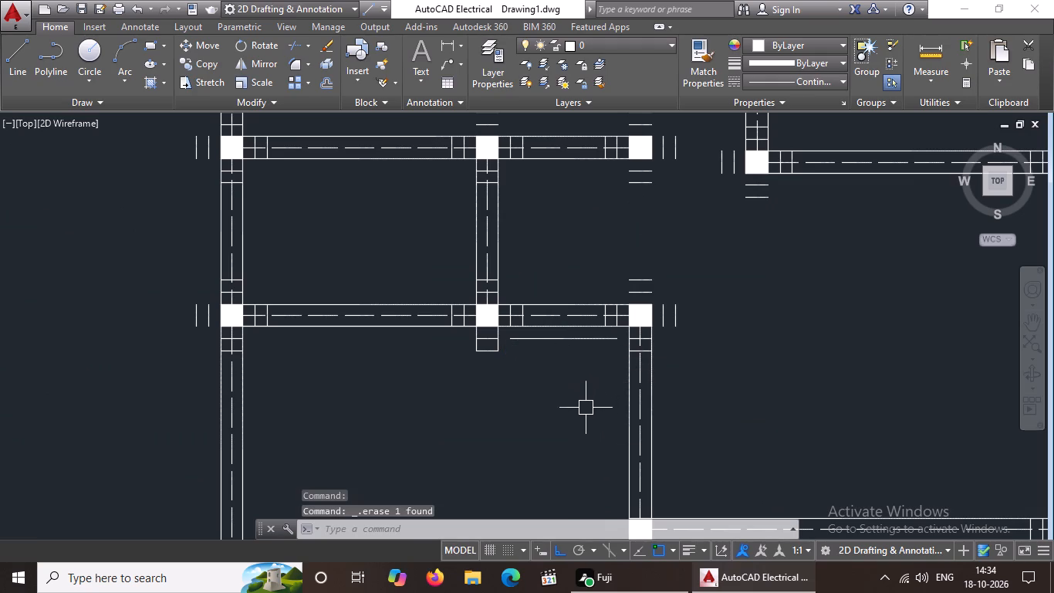
{"action": "left_click", "coordinate": [566, 341]}
{"action": "key", "text": "Delete"}
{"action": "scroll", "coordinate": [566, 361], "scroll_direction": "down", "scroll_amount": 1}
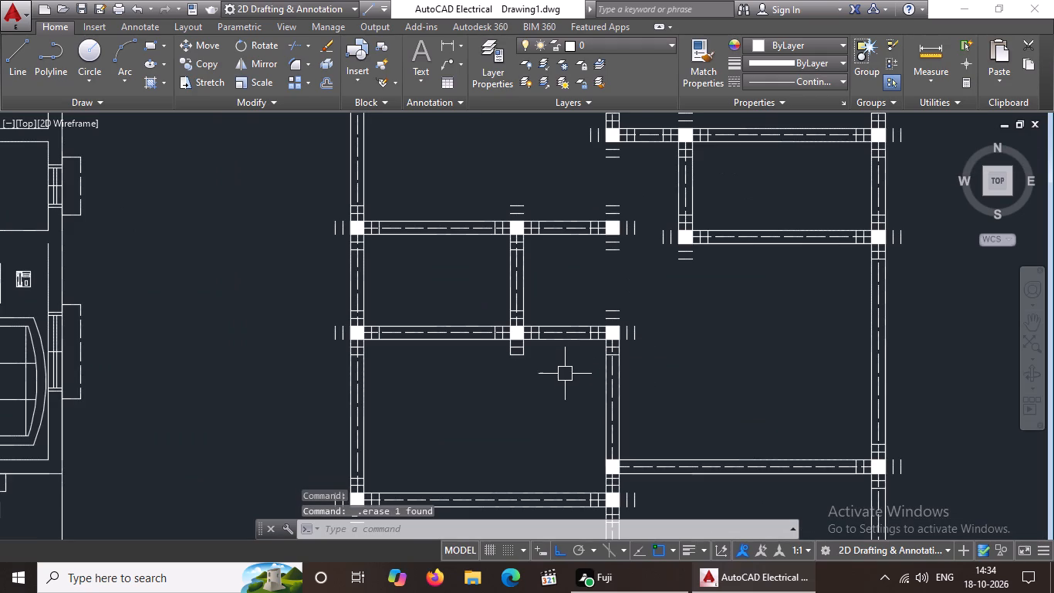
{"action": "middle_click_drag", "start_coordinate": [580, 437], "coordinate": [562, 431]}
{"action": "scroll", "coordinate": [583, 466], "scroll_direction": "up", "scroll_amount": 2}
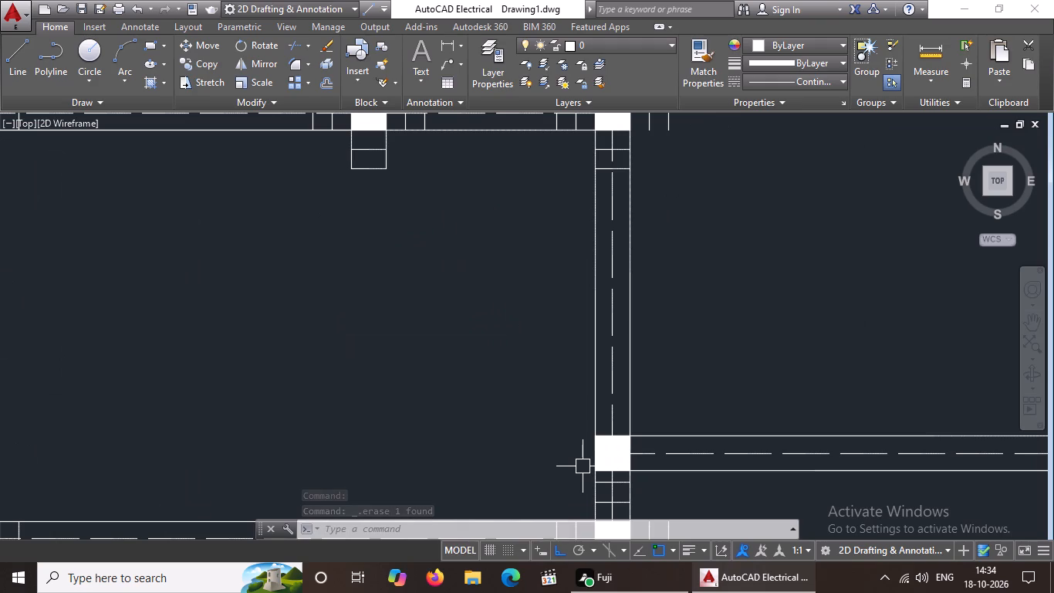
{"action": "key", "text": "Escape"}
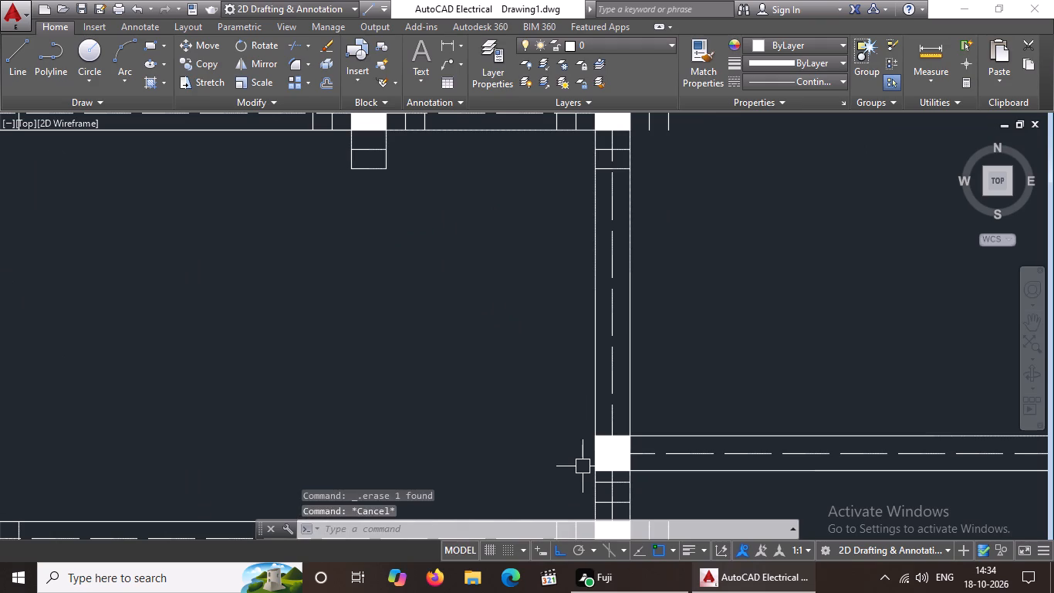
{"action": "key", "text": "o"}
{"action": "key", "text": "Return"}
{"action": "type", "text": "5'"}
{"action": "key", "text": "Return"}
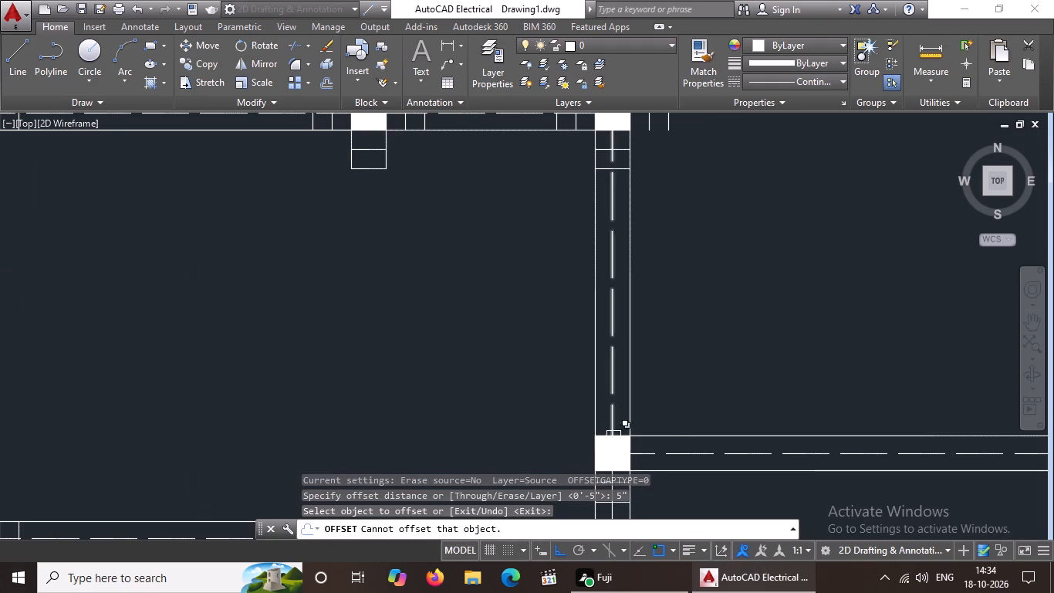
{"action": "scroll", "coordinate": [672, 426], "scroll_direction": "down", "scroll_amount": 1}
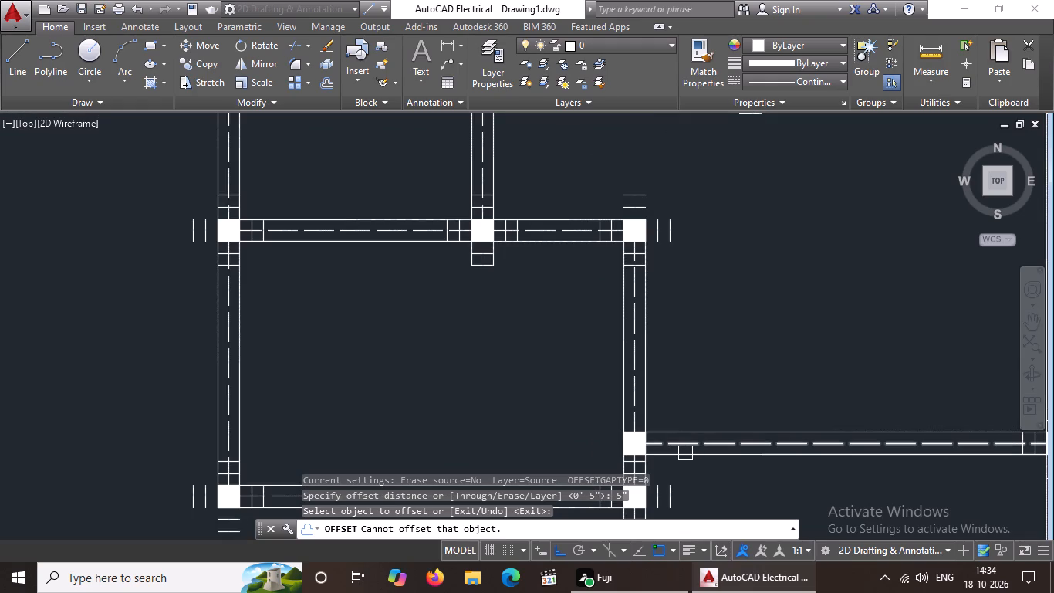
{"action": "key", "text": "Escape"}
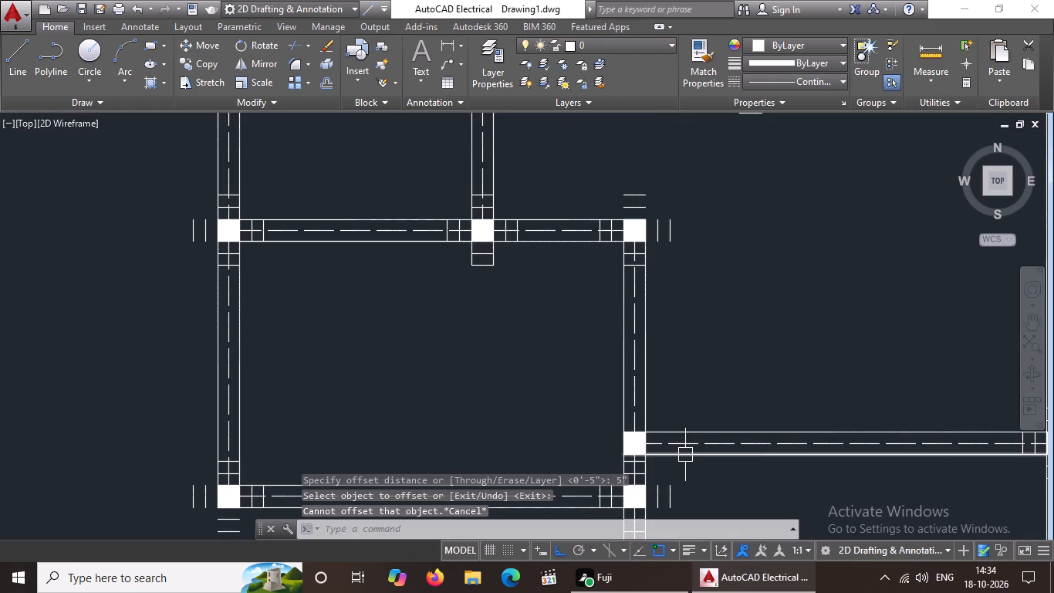
Fillet the inner offset lines with radius 0 in Multiple mode into the two east corners around the outer east column north of the southeast footing.
{"action": "scroll", "coordinate": [685, 455], "scroll_direction": "down", "scroll_amount": 1}
{"action": "middle_click_drag", "start_coordinate": [704, 483], "coordinate": [680, 388]}
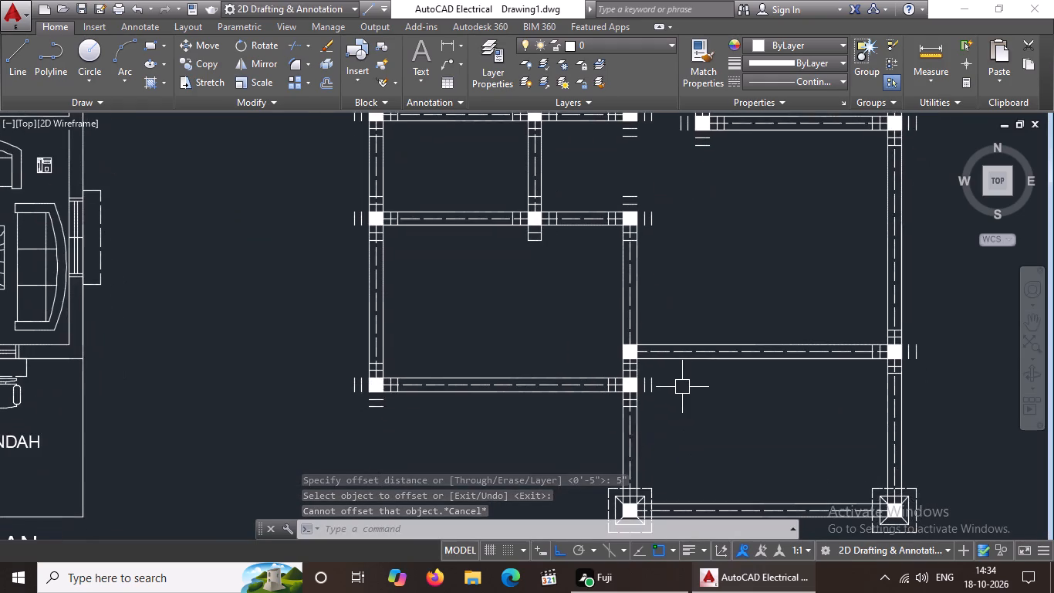
{"action": "scroll", "coordinate": [682, 387], "scroll_direction": "down", "scroll_amount": 1}
{"action": "scroll", "coordinate": [798, 395], "scroll_direction": "up", "scroll_amount": 2}
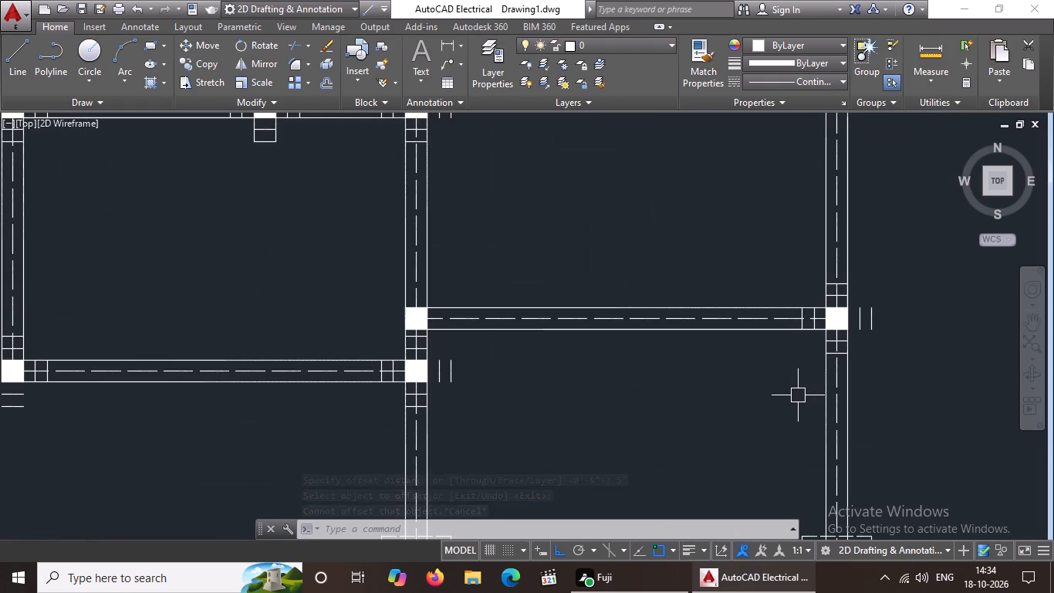
{"action": "key", "text": "Escape"}
{"action": "key", "text": "f"}
{"action": "key", "text": "space"}
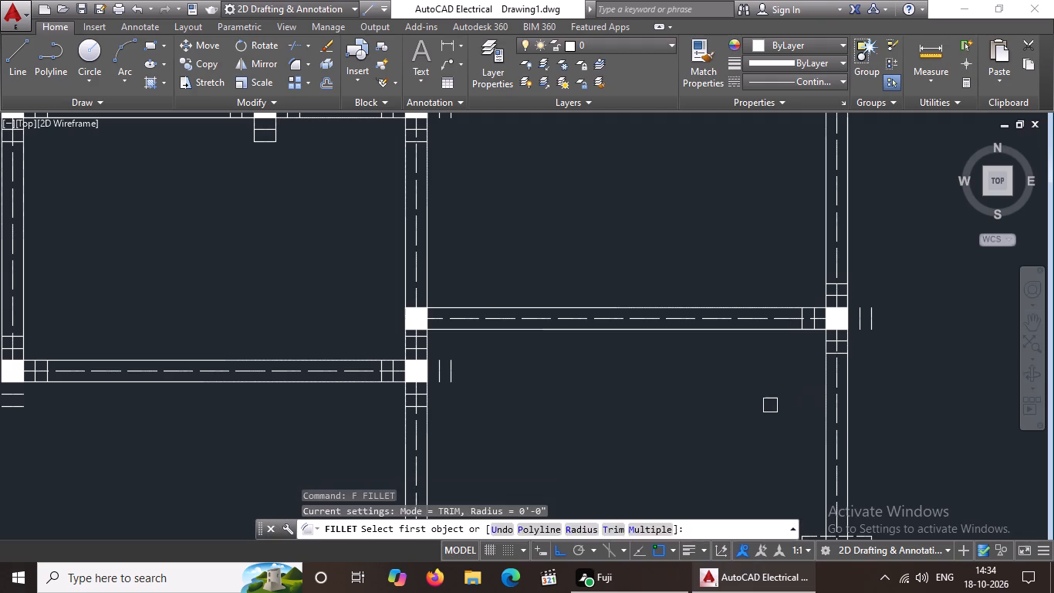
{"action": "key", "text": "m"}
{"action": "key", "text": "space"}
{"action": "type", "text": "R"}
{"action": "key", "text": "space"}
{"action": "key", "text": "o"}
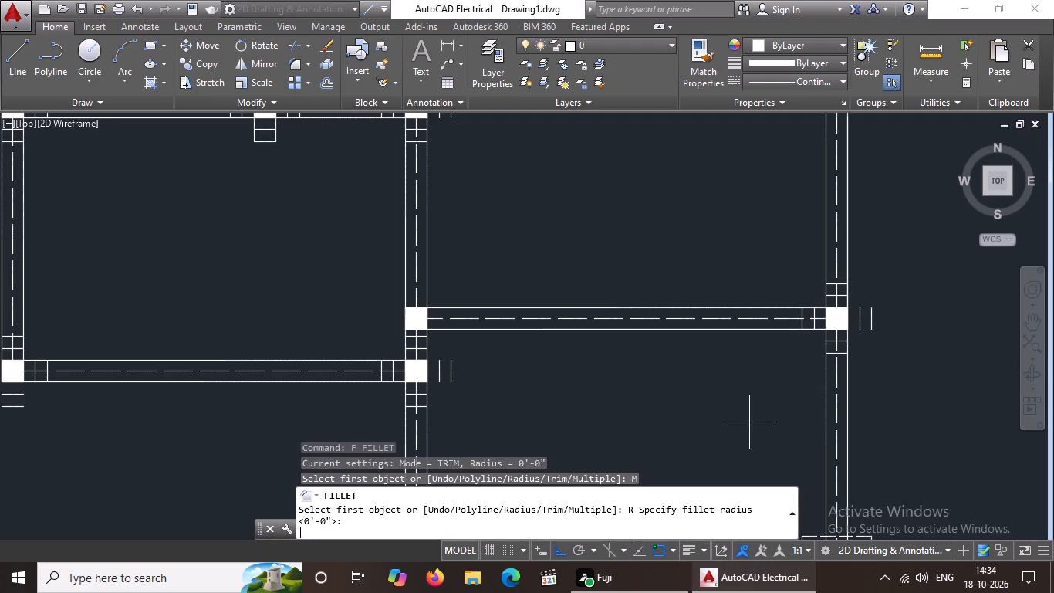
{"action": "key", "text": "BackSpace"}
{"action": "key", "text": "0"}
{"action": "key", "text": "space"}
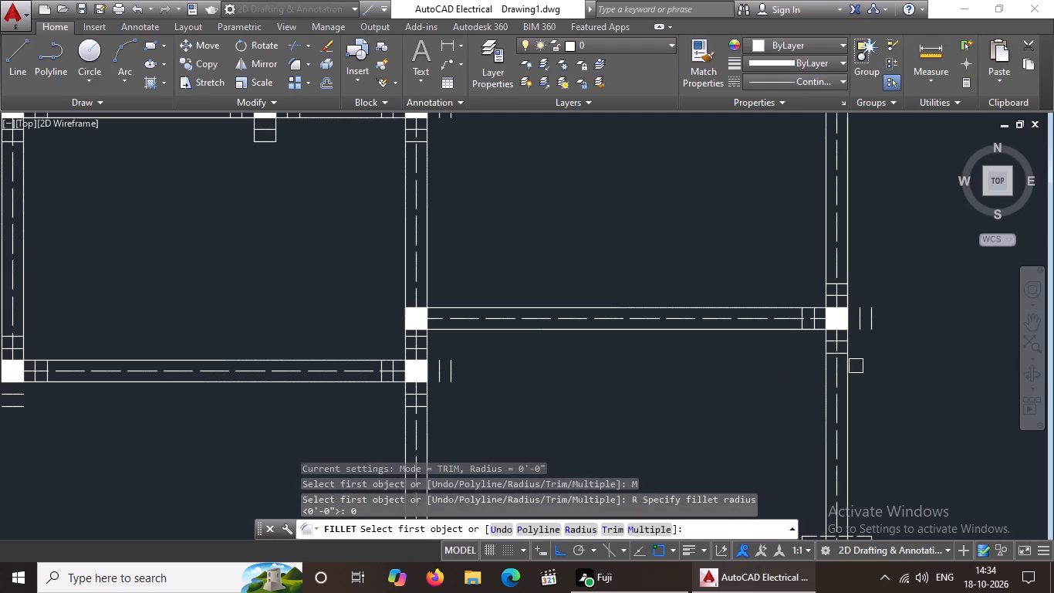
{"action": "scroll", "coordinate": [849, 366], "scroll_direction": "down", "scroll_amount": 2}
{"action": "scroll", "coordinate": [867, 341], "scroll_direction": "up", "scroll_amount": 5}
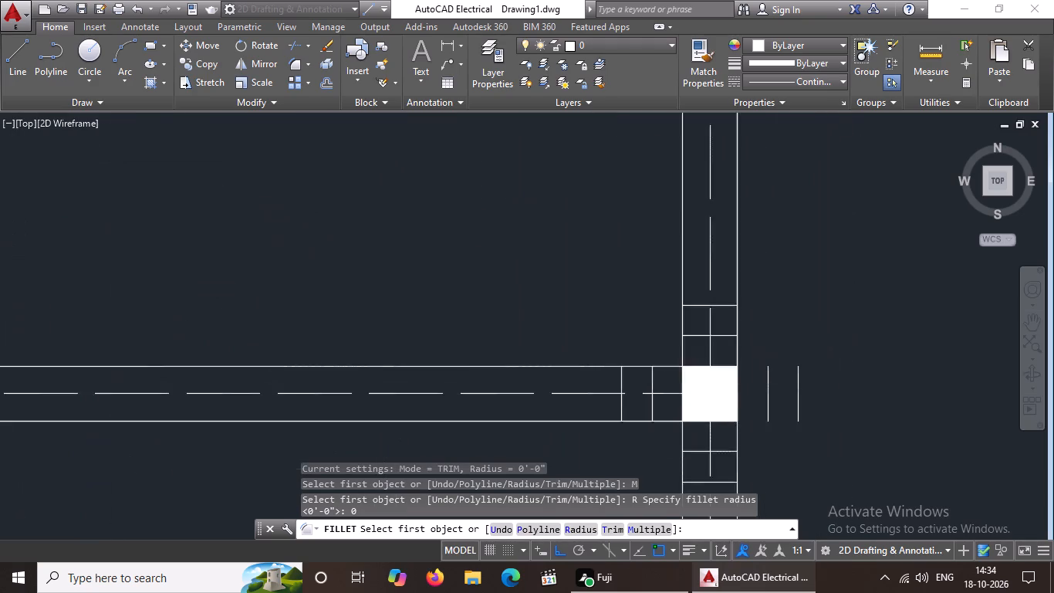
{"action": "scroll", "coordinate": [758, 415], "scroll_direction": "down", "scroll_amount": 2}
{"action": "scroll", "coordinate": [720, 456], "scroll_direction": "up", "scroll_amount": 2}
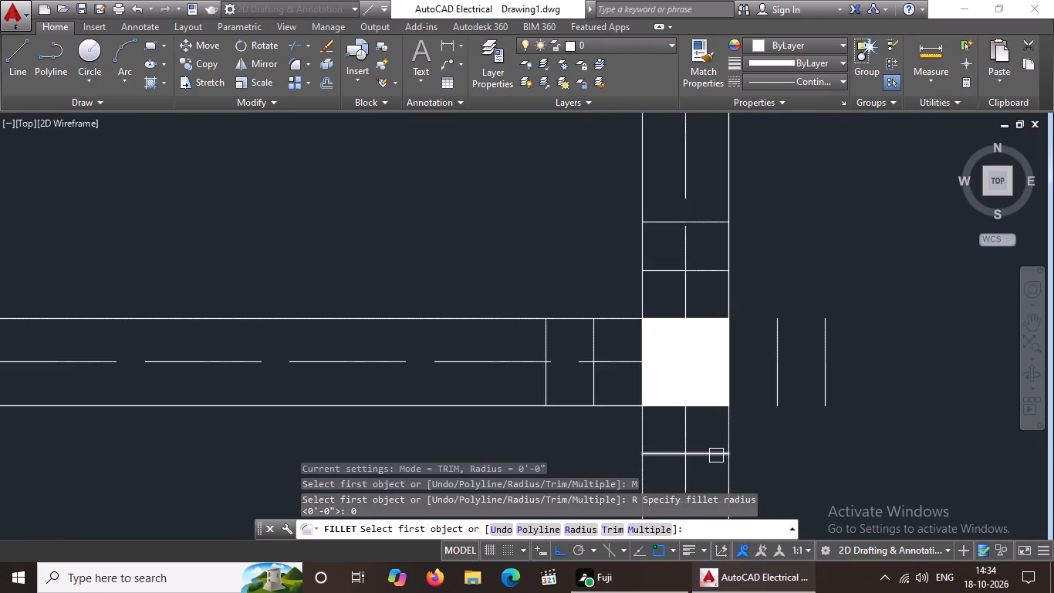
{"action": "left_click", "coordinate": [715, 456]}
{"action": "left_click", "coordinate": [781, 389]}
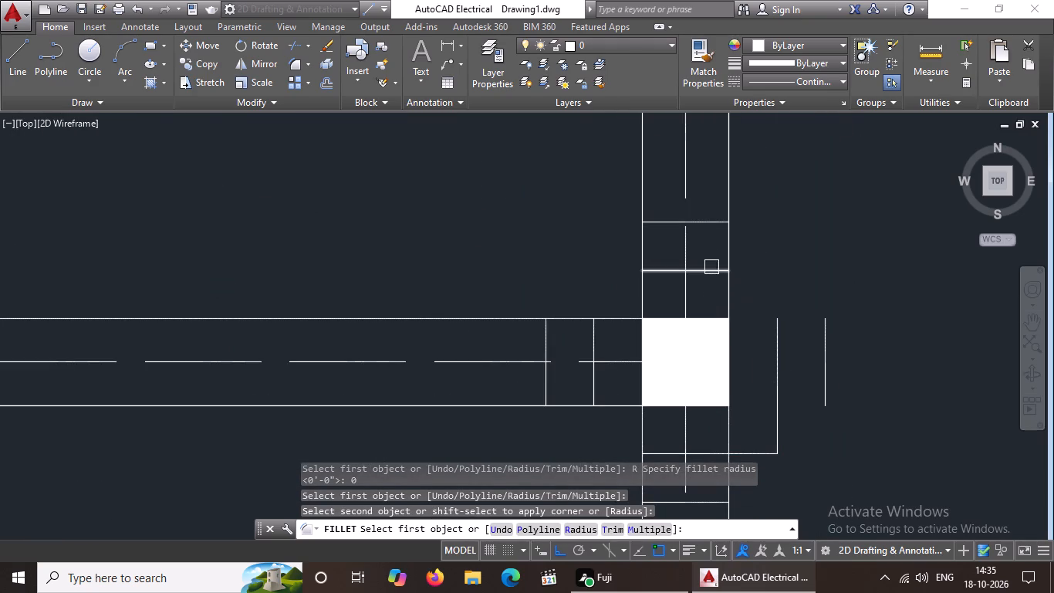
{"action": "left_click", "coordinate": [711, 267]}
{"action": "left_click", "coordinate": [783, 348]}
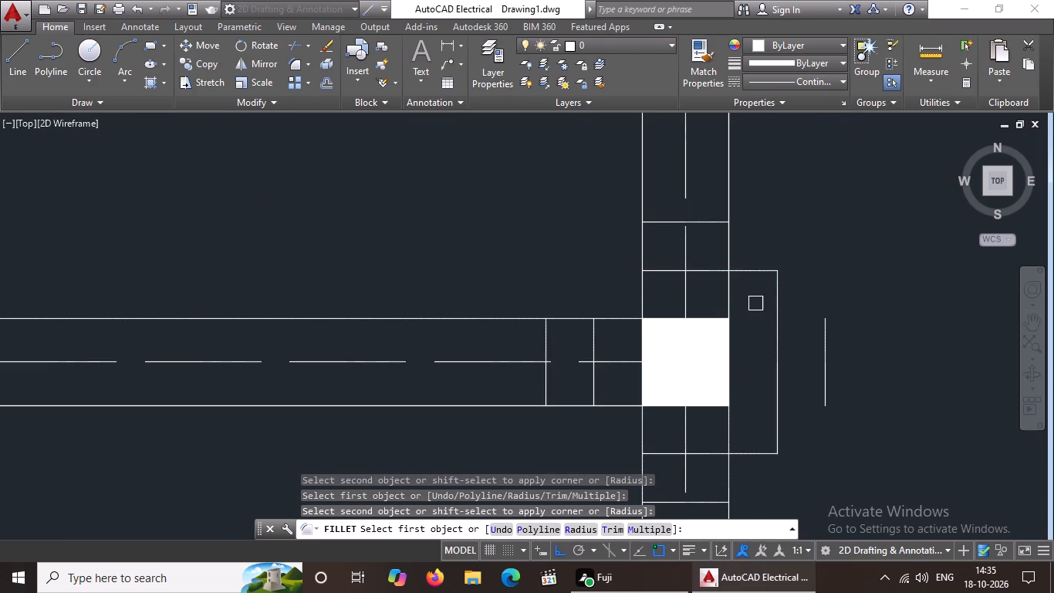
Fillet the outer offset lines with radius 0 into the northeast and southeast corners around the same east column.
{"action": "left_click", "coordinate": [704, 222]}
{"action": "left_click", "coordinate": [823, 343]}
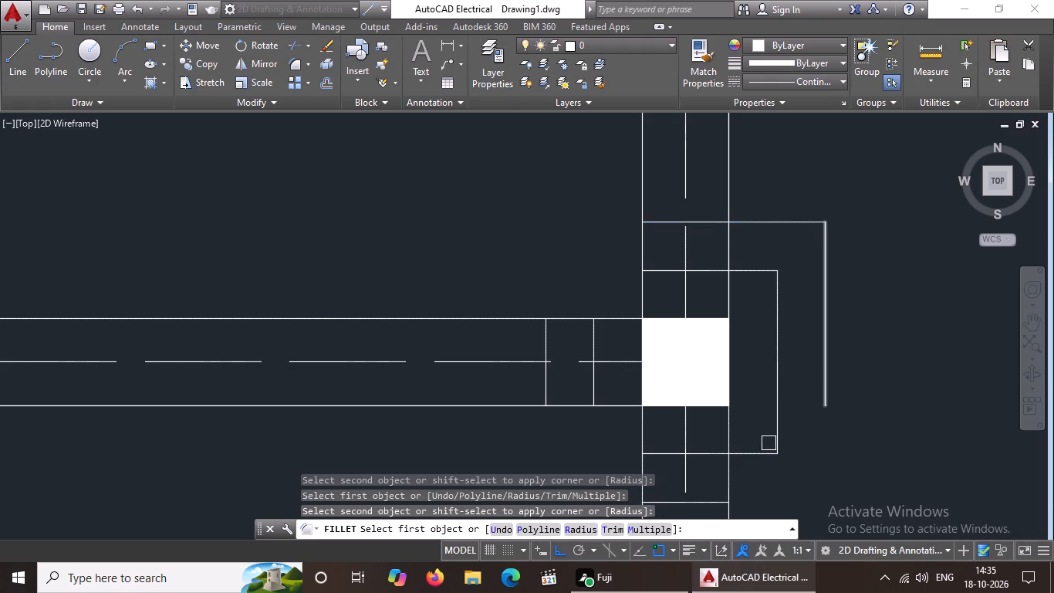
{"action": "left_click", "coordinate": [708, 503]}
{"action": "left_click", "coordinate": [829, 381]}
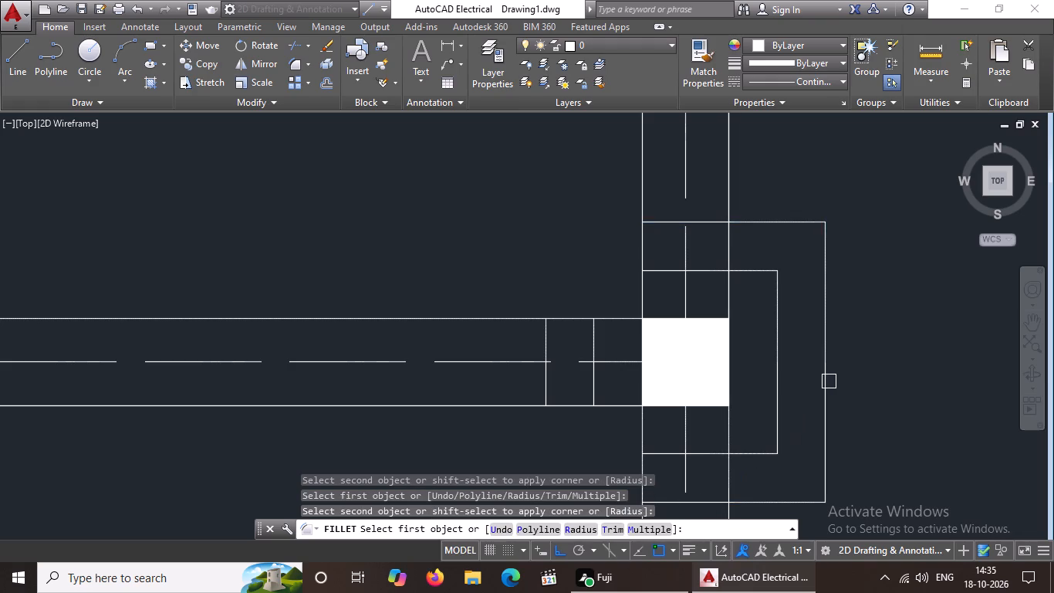
Fillet the inner and outer offset lines into sharp northwest and southwest corners around the same outer east column, closing both footing outlines.
{"action": "left_click", "coordinate": [594, 337]}
{"action": "left_click", "coordinate": [670, 272]}
{"action": "left_click", "coordinate": [596, 386]}
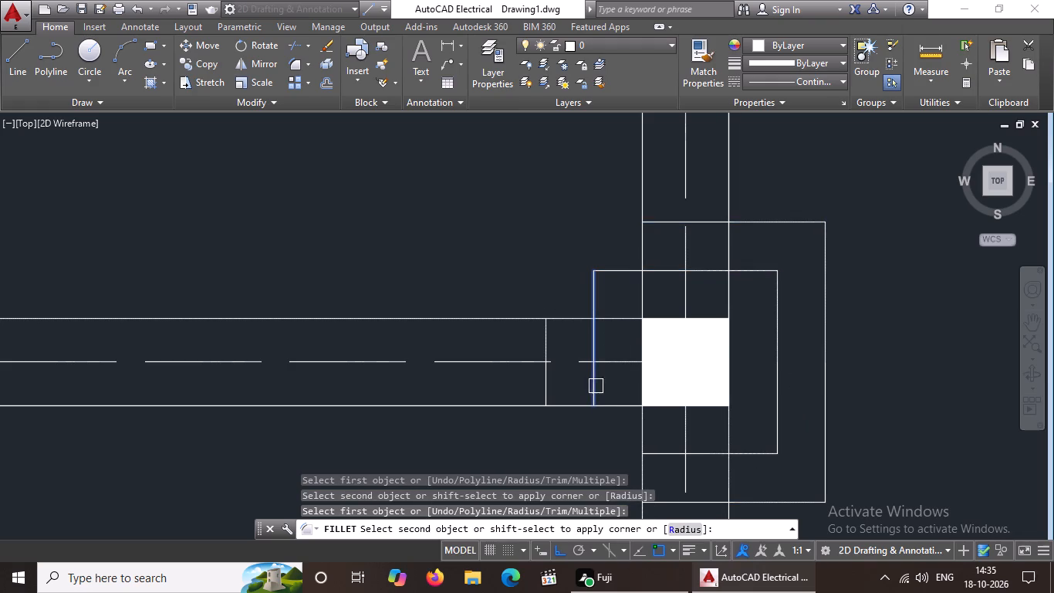
{"action": "left_click", "coordinate": [661, 458]}
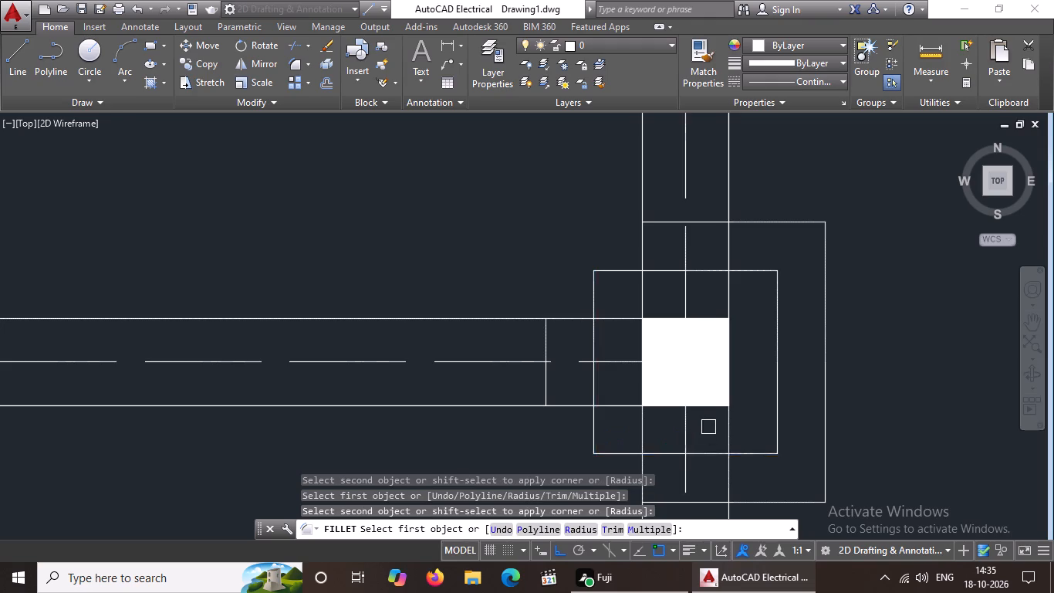
{"action": "scroll", "coordinate": [708, 427], "scroll_direction": "down", "scroll_amount": 2}
{"action": "scroll", "coordinate": [659, 422], "scroll_direction": "up", "scroll_amount": 2}
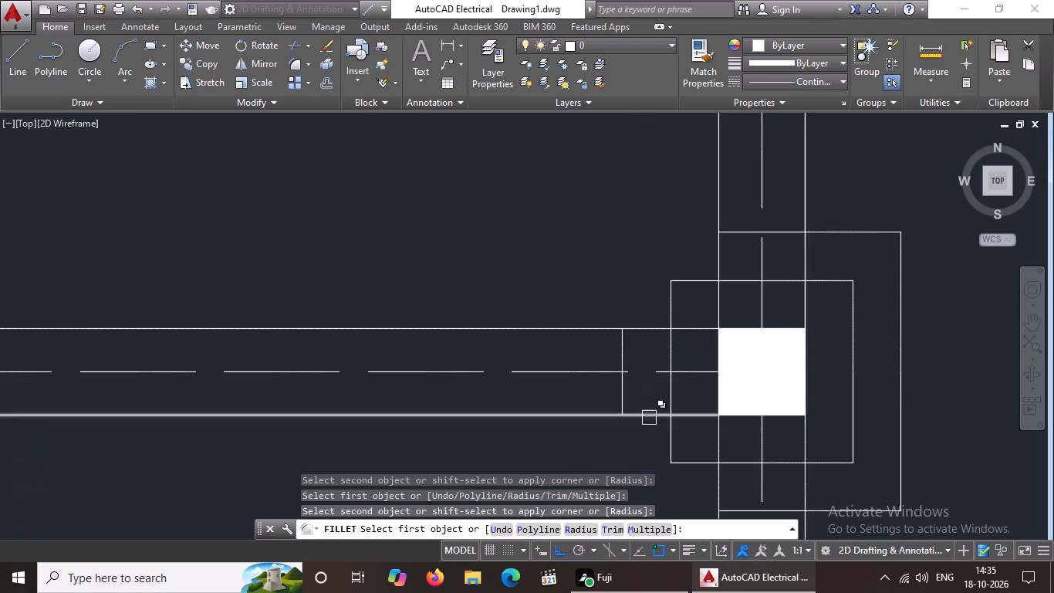
{"action": "left_click", "coordinate": [620, 399]}
{"action": "left_click", "coordinate": [752, 509]}
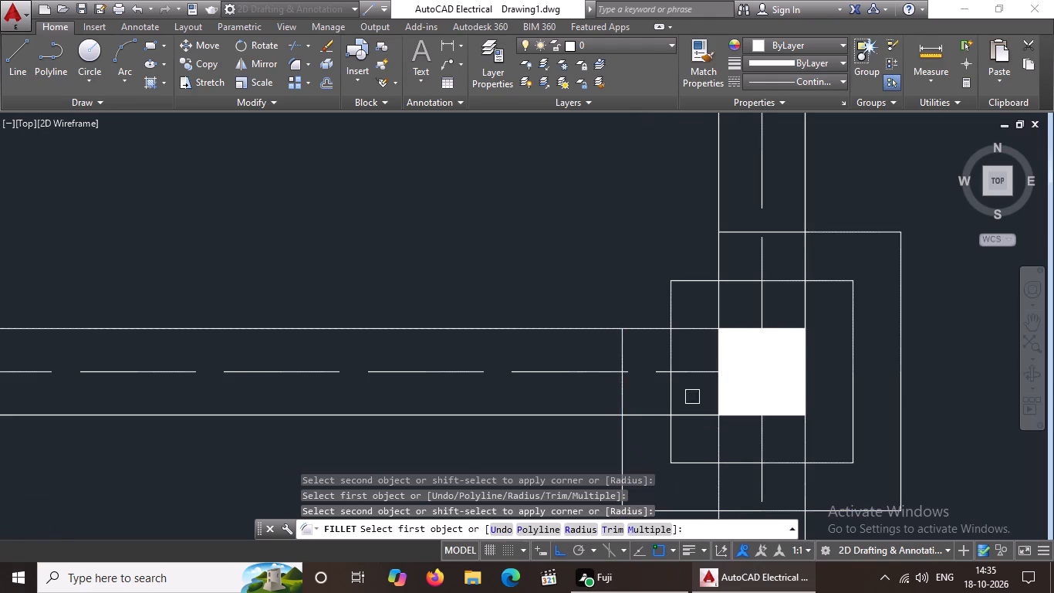
{"action": "left_click", "coordinate": [620, 348]}
{"action": "left_click", "coordinate": [738, 229]}
Fillet the inner and outer offset lines into sharp southeast corners around the next column north on the outer east beam line.
{"action": "scroll", "coordinate": [726, 303], "scroll_direction": "down", "scroll_amount": 3}
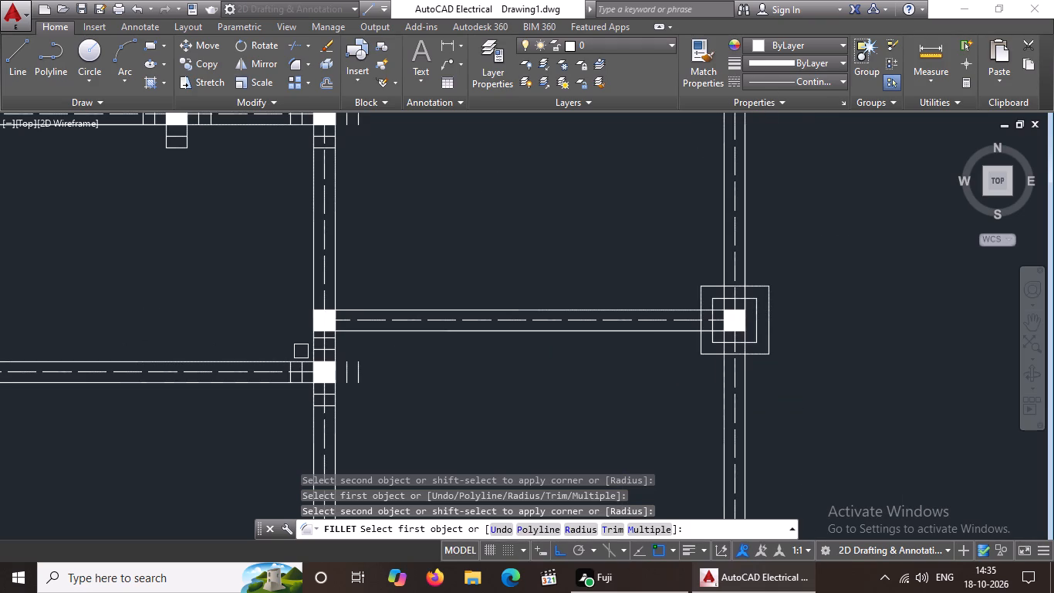
{"action": "scroll", "coordinate": [374, 307], "scroll_direction": "down", "scroll_amount": 2}
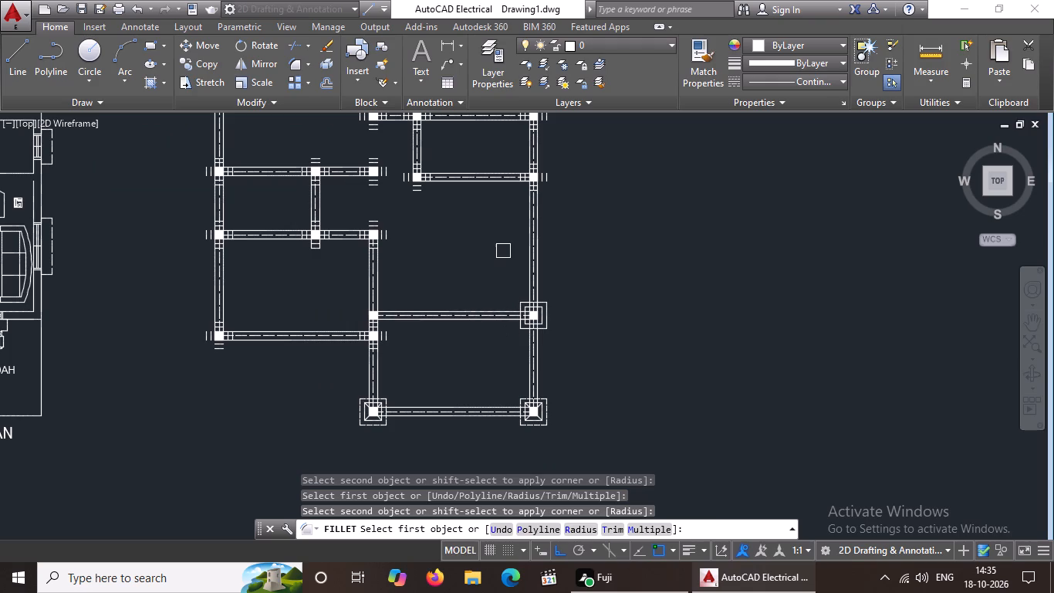
{"action": "middle_click_drag", "start_coordinate": [503, 250], "coordinate": [503, 359]}
{"action": "scroll", "coordinate": [518, 280], "scroll_direction": "up", "scroll_amount": 4}
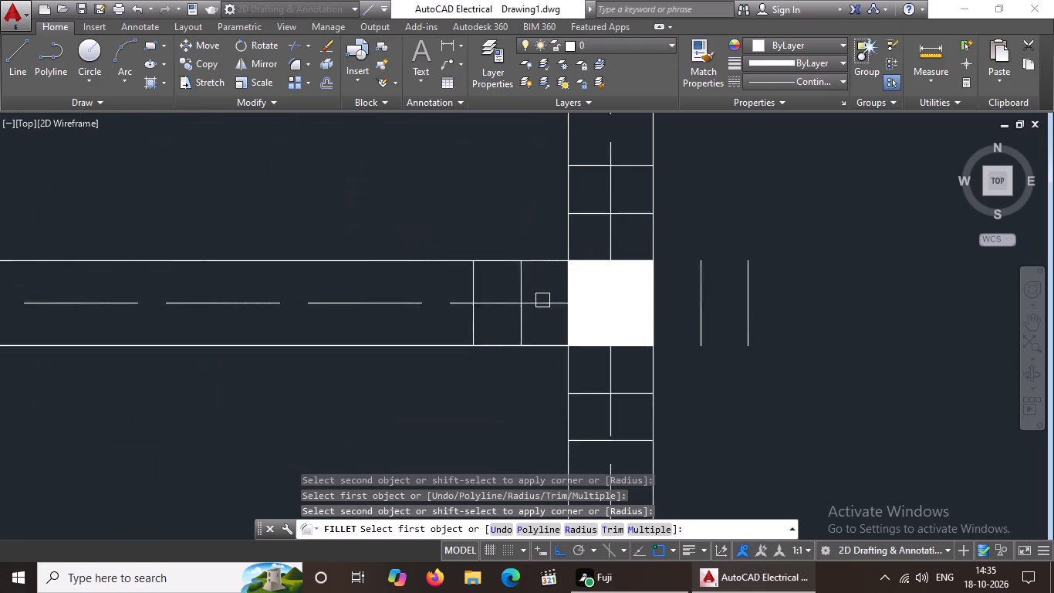
{"action": "scroll", "coordinate": [542, 300], "scroll_direction": "up", "scroll_amount": 2}
{"action": "left_click", "coordinate": [698, 449]}
{"action": "left_click", "coordinate": [792, 360]}
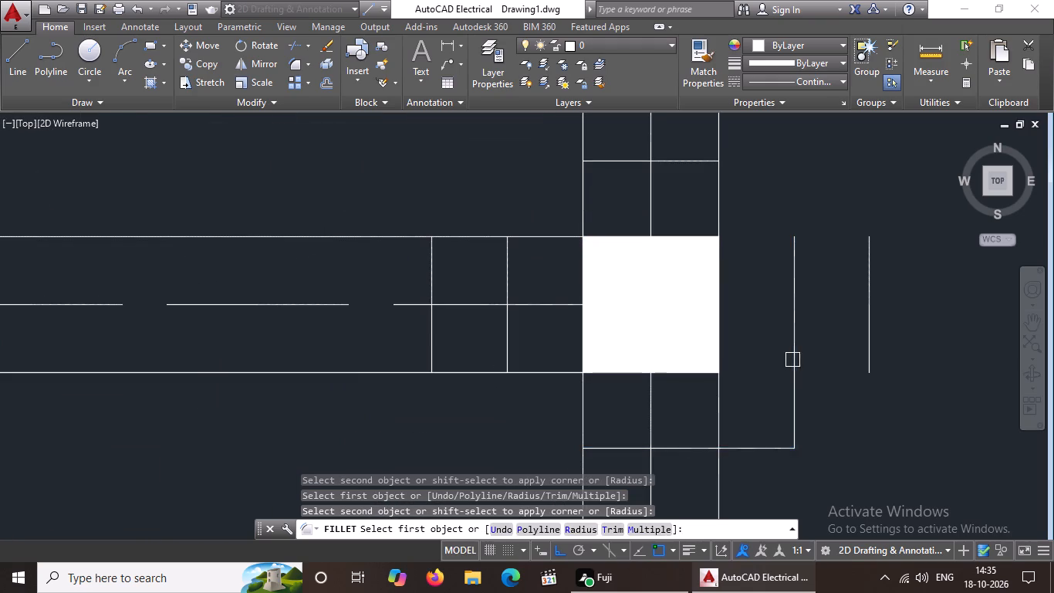
{"action": "scroll", "coordinate": [810, 355], "scroll_direction": "down", "scroll_amount": 2}
{"action": "middle_click_drag", "start_coordinate": [822, 421], "coordinate": [778, 357]}
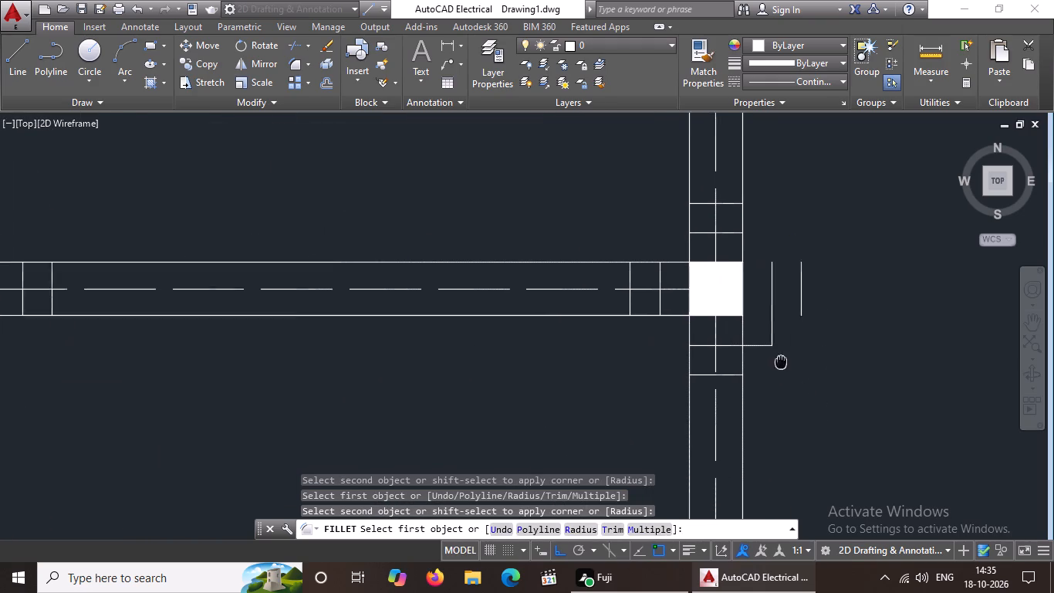
{"action": "middle_click_drag", "start_coordinate": [778, 357], "coordinate": [775, 348]}
{"action": "left_click_drag", "start_coordinate": [711, 347], "coordinate": [733, 337]}
{"action": "left_click", "coordinate": [787, 277]}
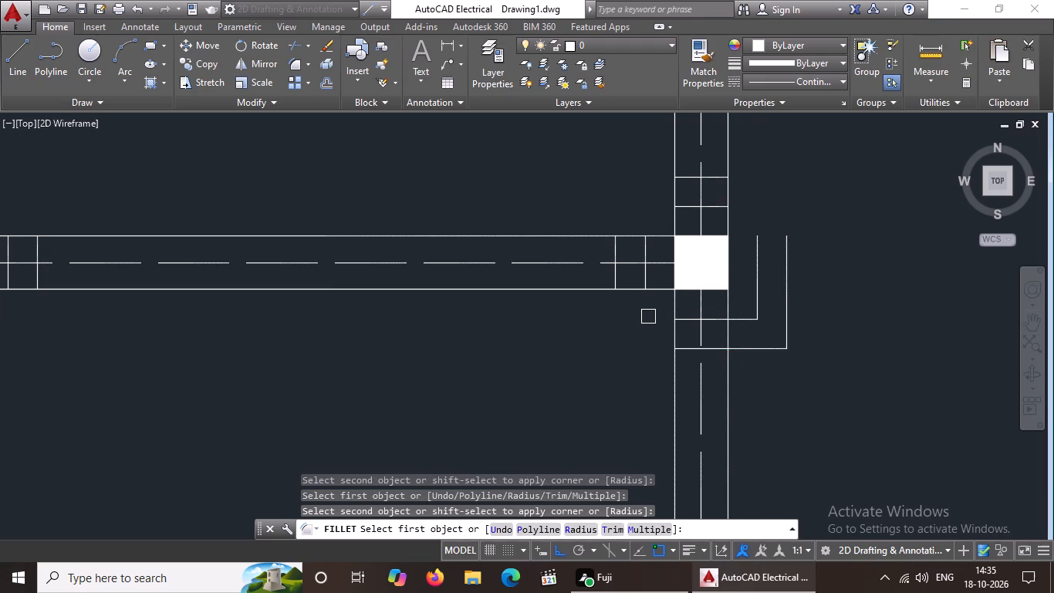
Fillet the inner and outer offset lines into sharp northeast corners around that same east column.
{"action": "left_click", "coordinate": [711, 203]}
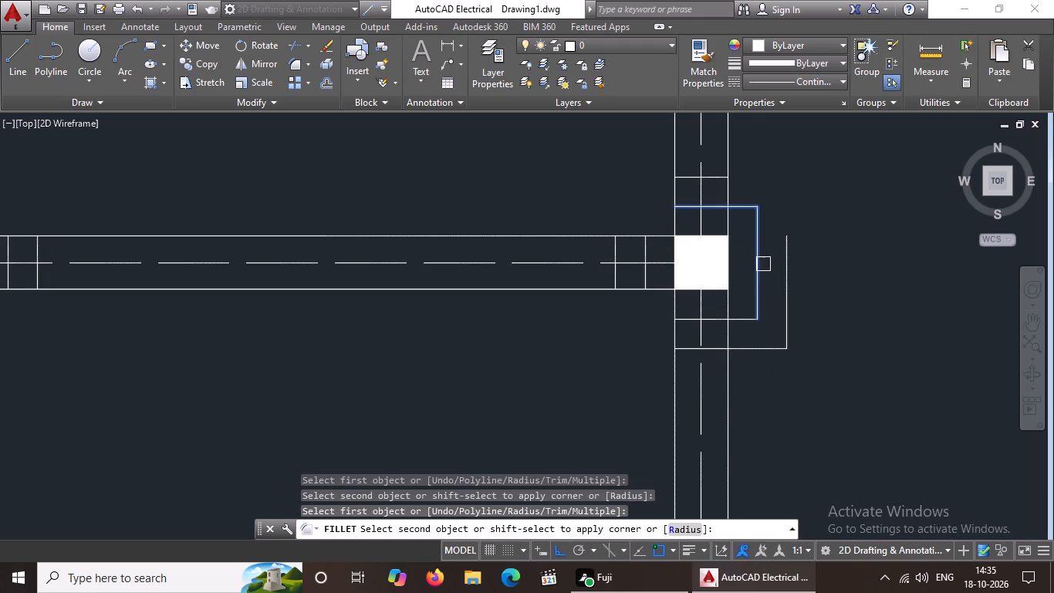
{"action": "left_click", "coordinate": [763, 264]}
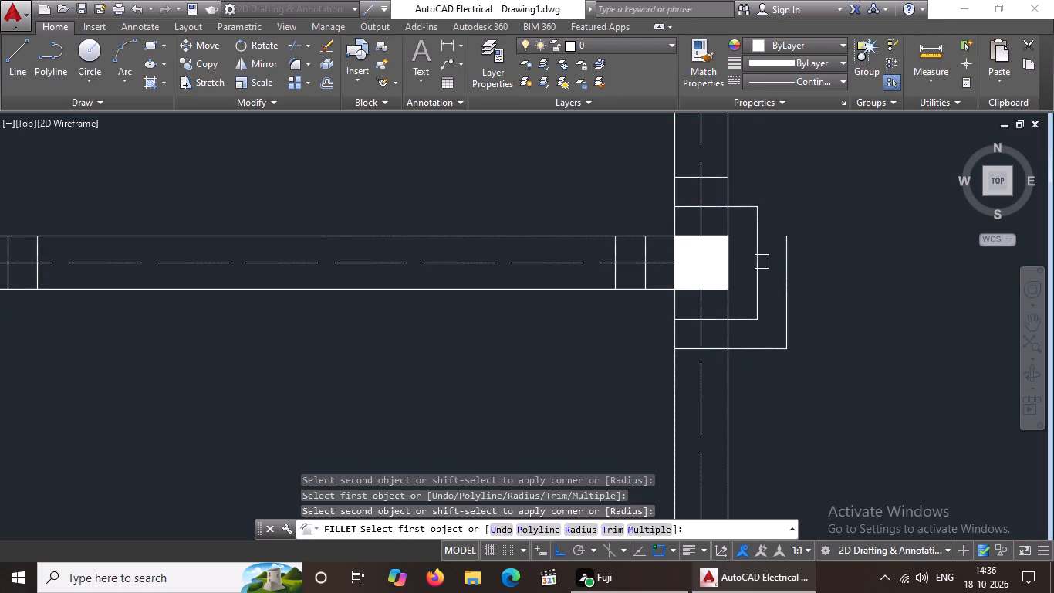
{"action": "left_click", "coordinate": [716, 175]}
{"action": "left_click", "coordinate": [783, 256]}
Fillet the inner and outer offset lines into sharp southwest and northwest corners around that east column, closing both footing outlines.
{"action": "left_click", "coordinate": [644, 276]}
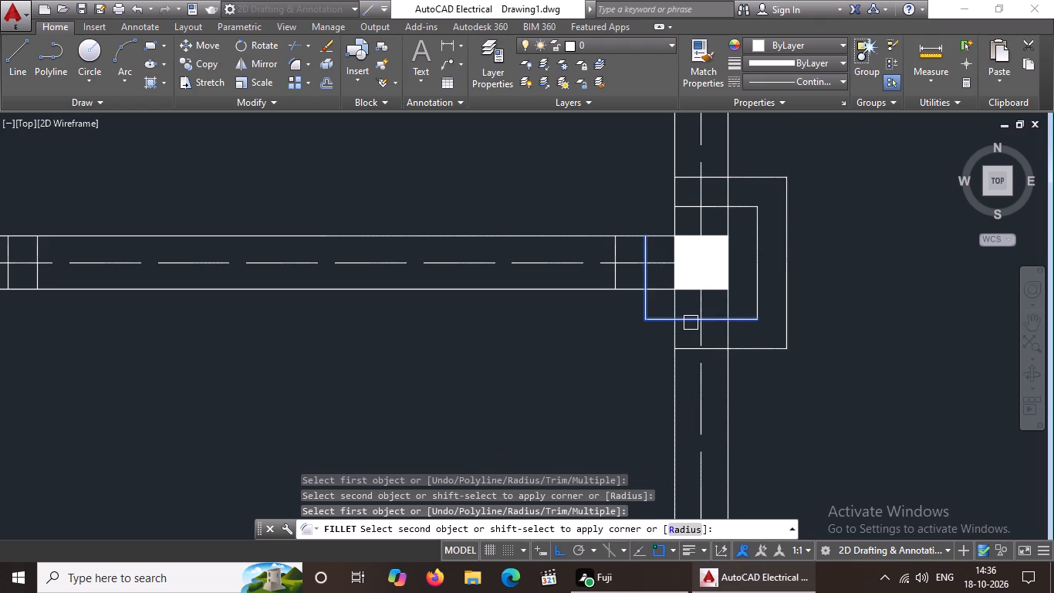
{"action": "left_click", "coordinate": [690, 323]}
{"action": "left_click", "coordinate": [641, 252]}
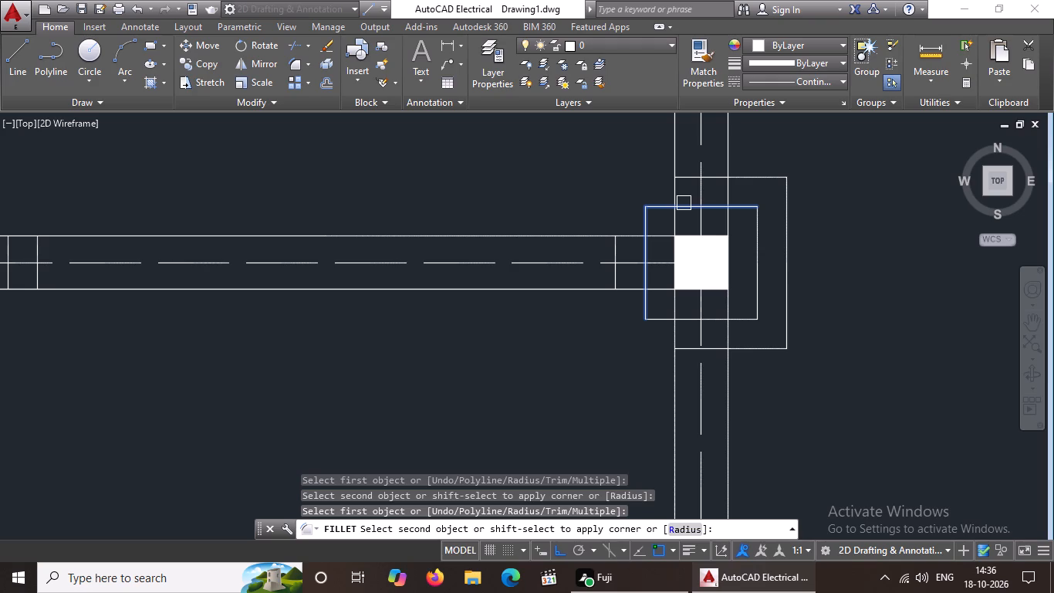
{"action": "left_click", "coordinate": [684, 203]}
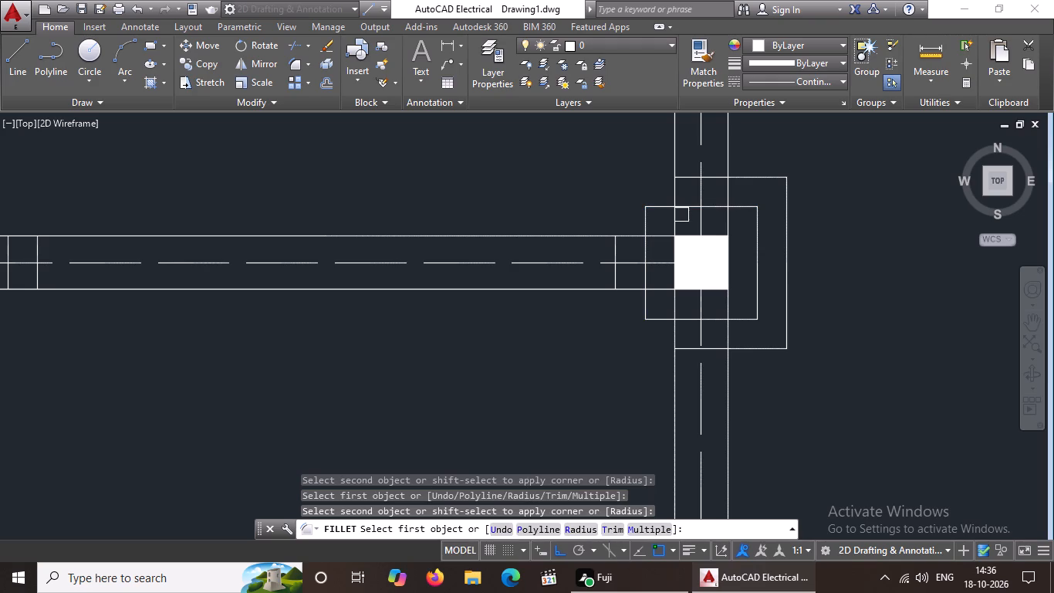
{"action": "scroll", "coordinate": [616, 288], "scroll_direction": "up", "scroll_amount": 2}
{"action": "left_click", "coordinate": [617, 277]}
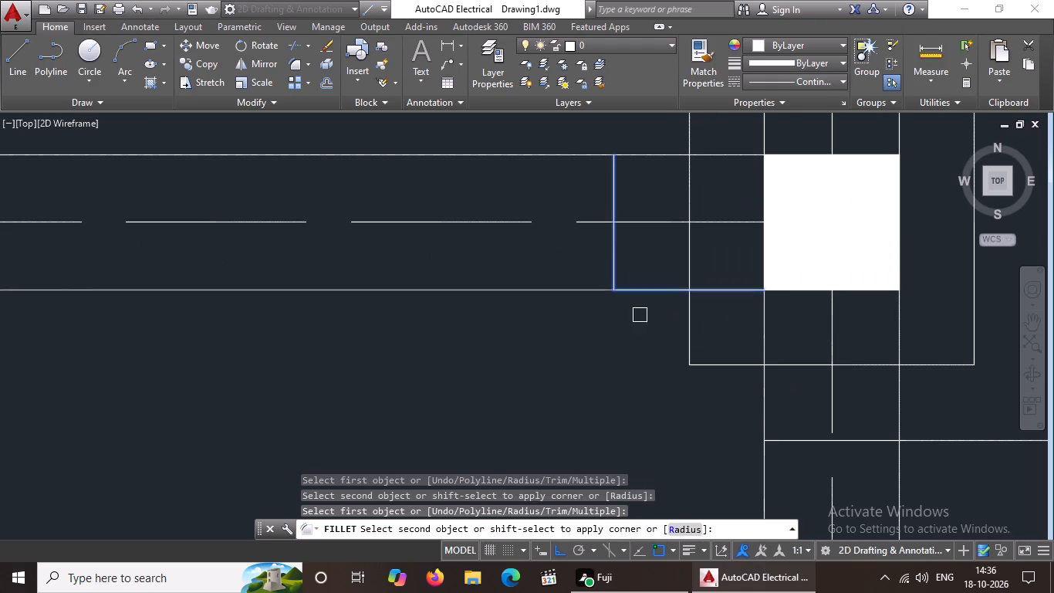
{"action": "left_click", "coordinate": [791, 439]}
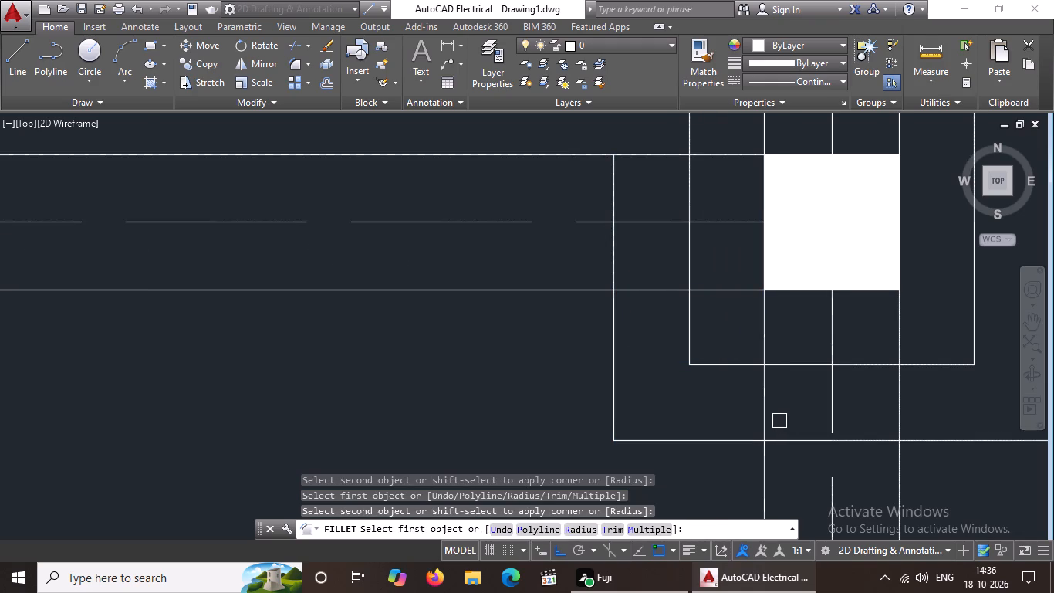
{"action": "scroll", "coordinate": [779, 421], "scroll_direction": "down", "scroll_amount": 1}
{"action": "left_click", "coordinate": [677, 285]}
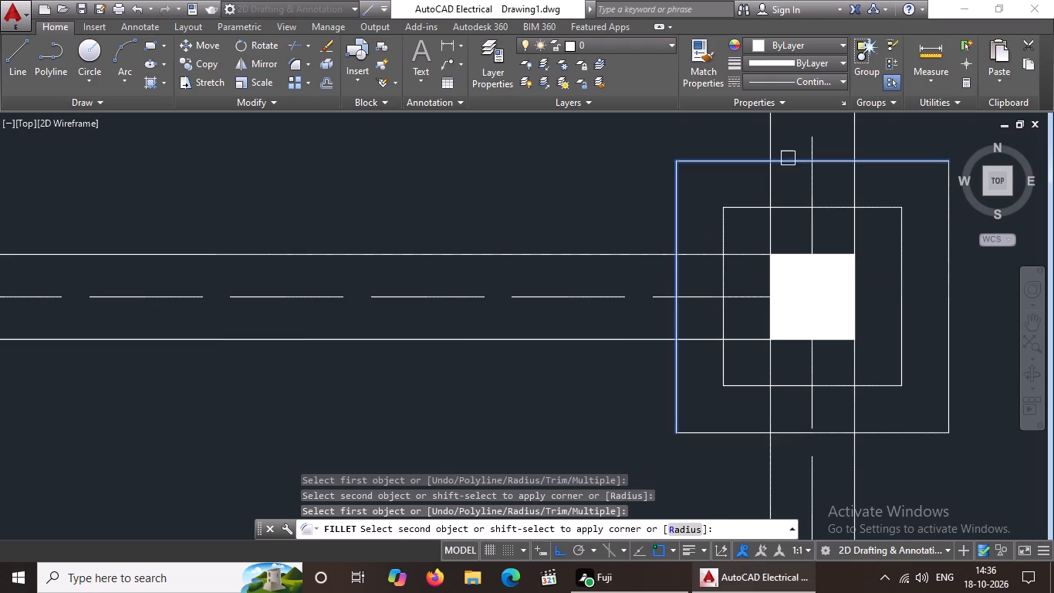
{"action": "left_click", "coordinate": [788, 158]}
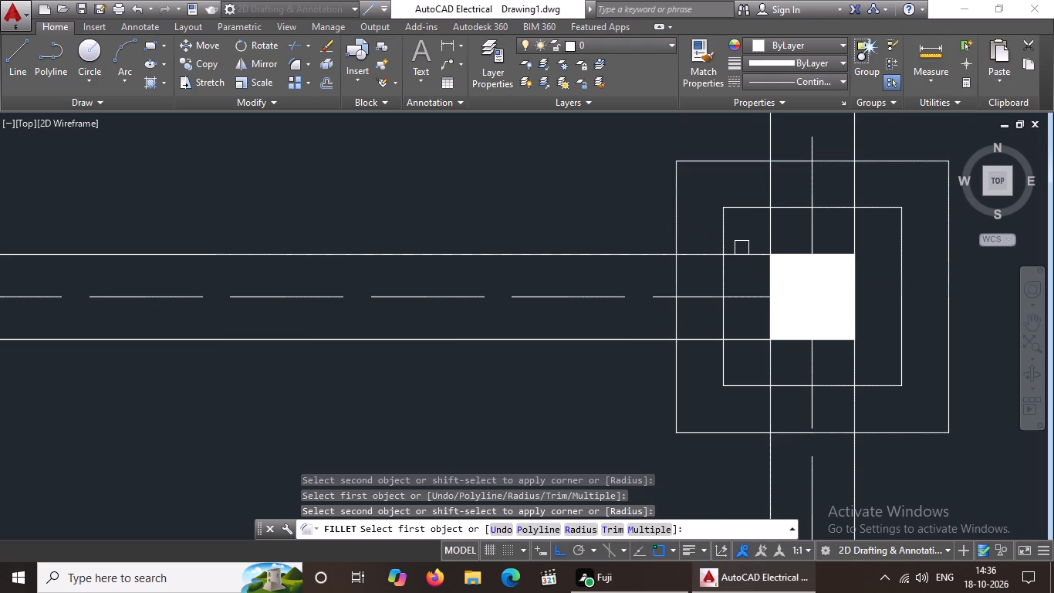
Fillet the inner and outer offset lines into sharp southwest and southeast corners around the column at the west end of the same beam.
{"action": "scroll", "coordinate": [741, 249], "scroll_direction": "down", "scroll_amount": 2}
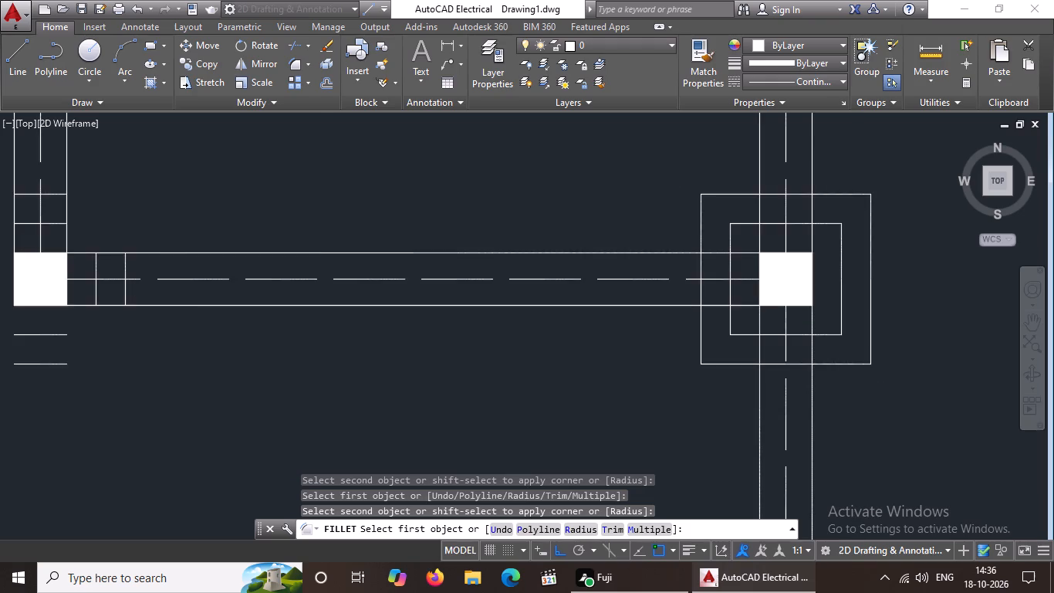
{"action": "scroll", "coordinate": [746, 241], "scroll_direction": "down", "scroll_amount": 1}
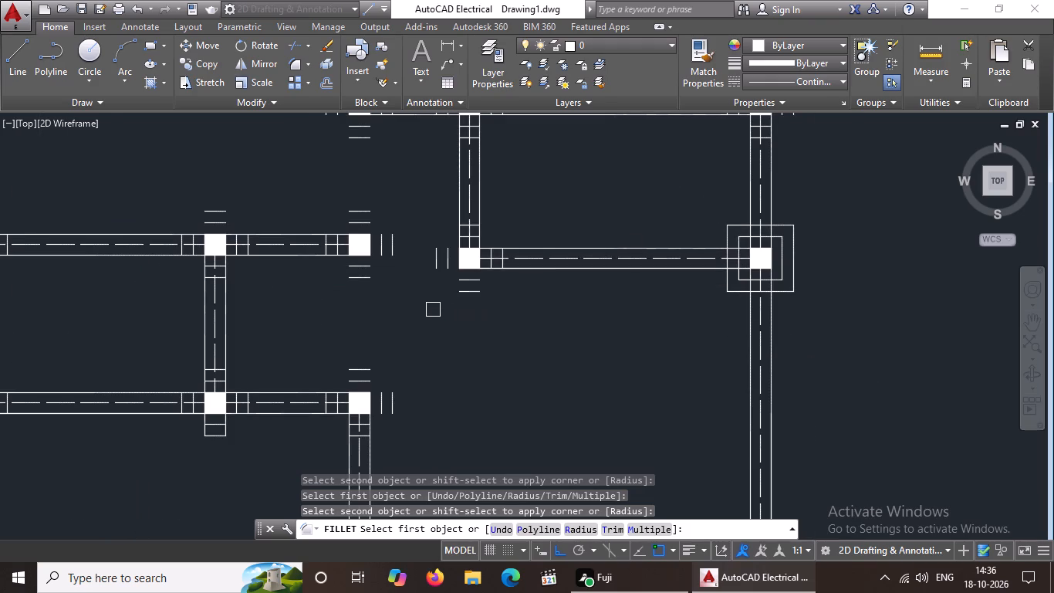
{"action": "scroll", "coordinate": [444, 290], "scroll_direction": "up", "scroll_amount": 2}
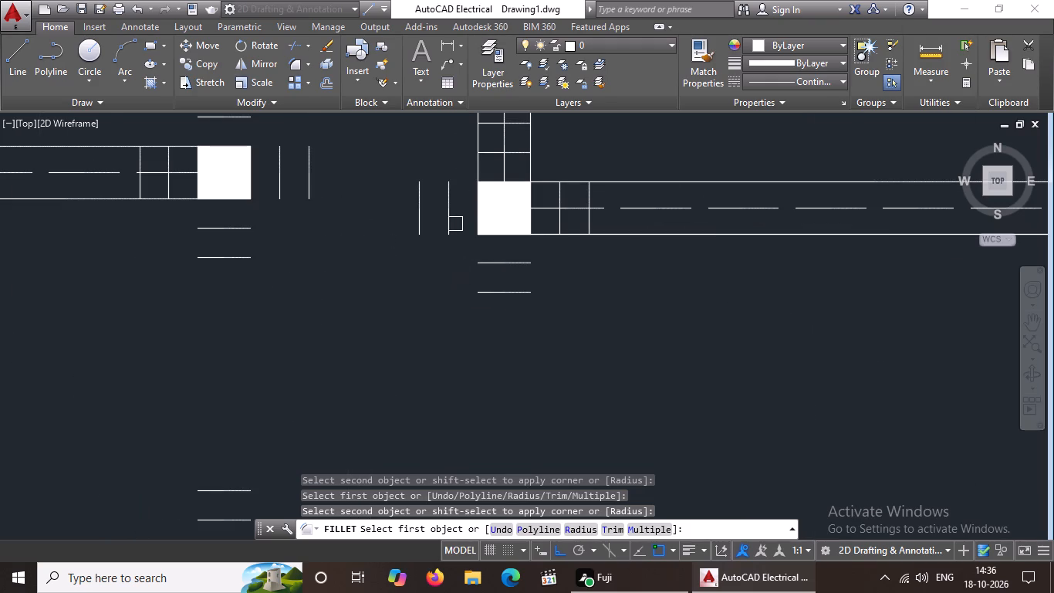
{"action": "left_click", "coordinate": [453, 222]}
{"action": "left_click", "coordinate": [502, 264]}
{"action": "left_click", "coordinate": [563, 221]}
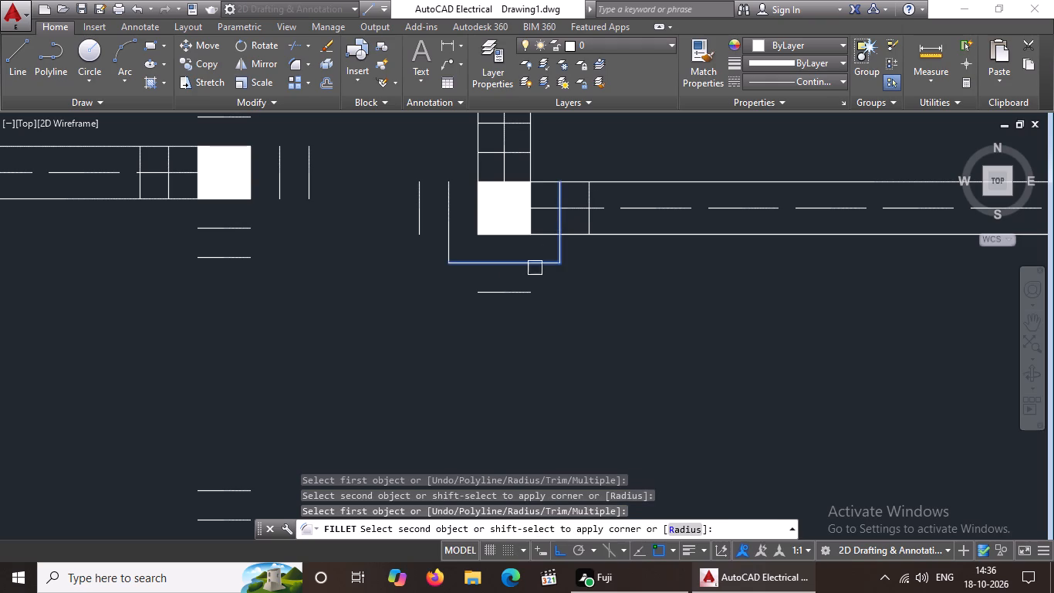
{"action": "left_click", "coordinate": [532, 265]}
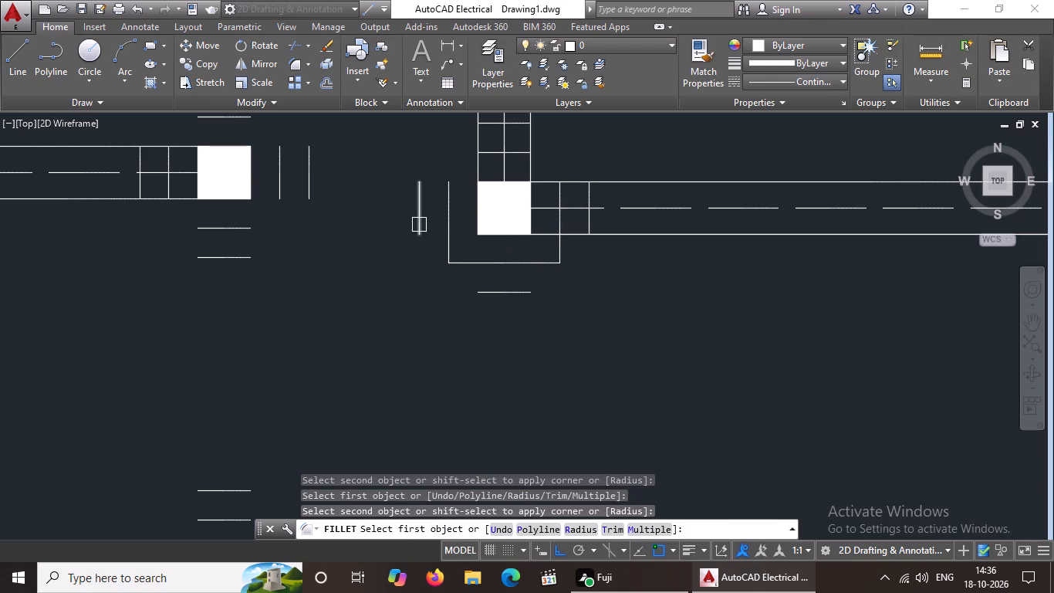
{"action": "left_click", "coordinate": [417, 223]}
{"action": "left_click", "coordinate": [522, 291]}
{"action": "left_click", "coordinate": [589, 225]}
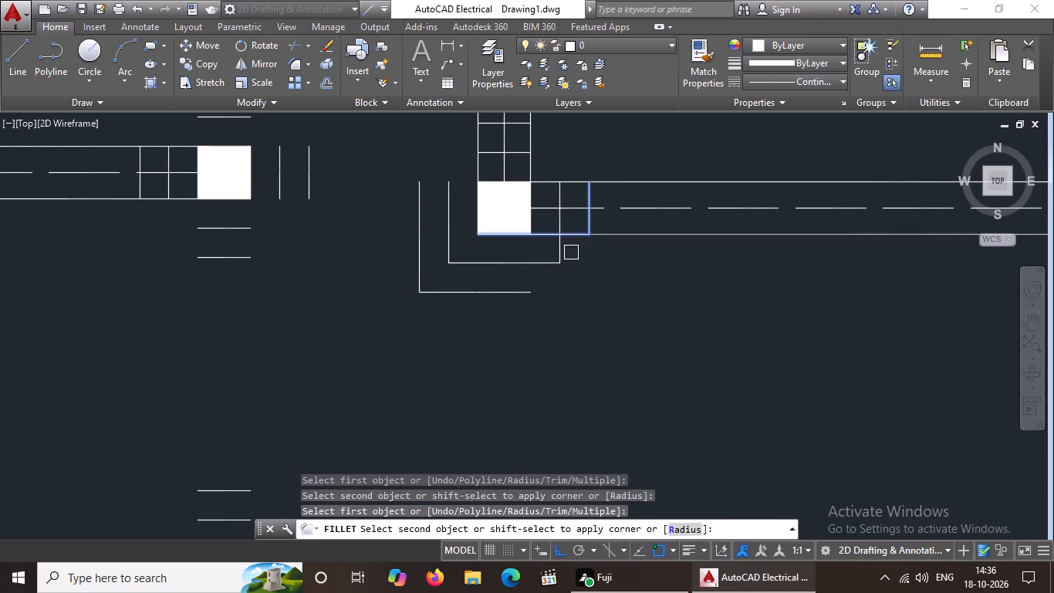
{"action": "left_click", "coordinate": [512, 289]}
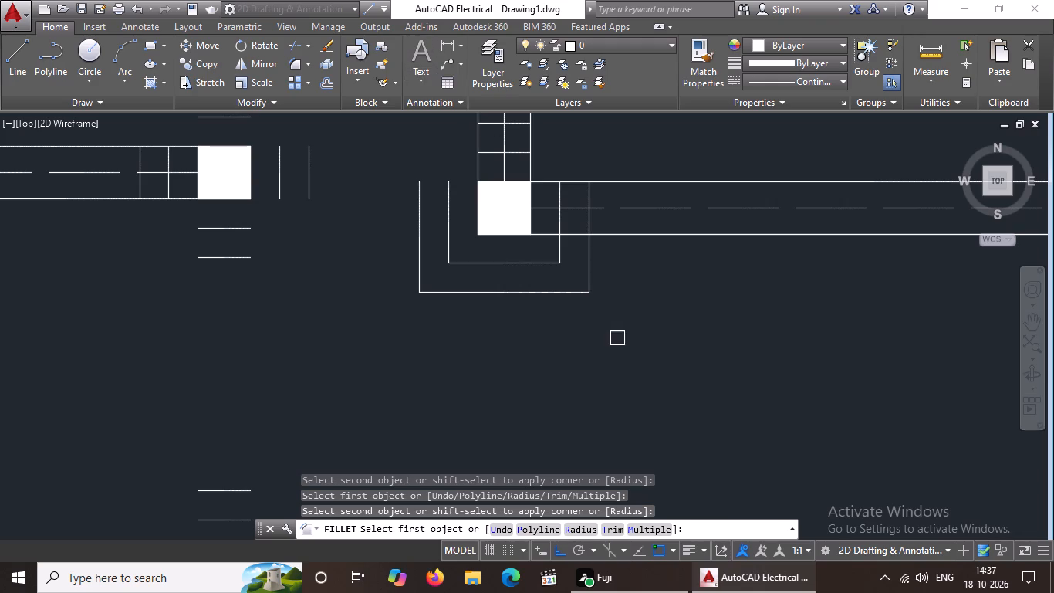
Fillet the inner offset lines into sharp northwest and northeast corners around that west-end column, closing the inner footing outline.
{"action": "scroll", "coordinate": [613, 337], "scroll_direction": "down", "scroll_amount": 1}
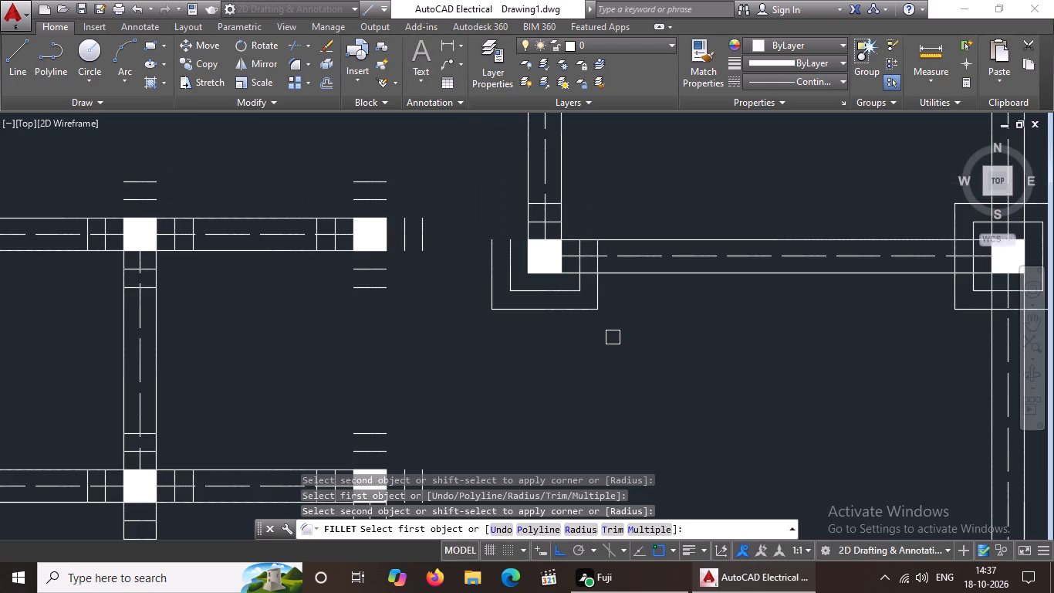
{"action": "middle_click_drag", "start_coordinate": [610, 344], "coordinate": [610, 394]}
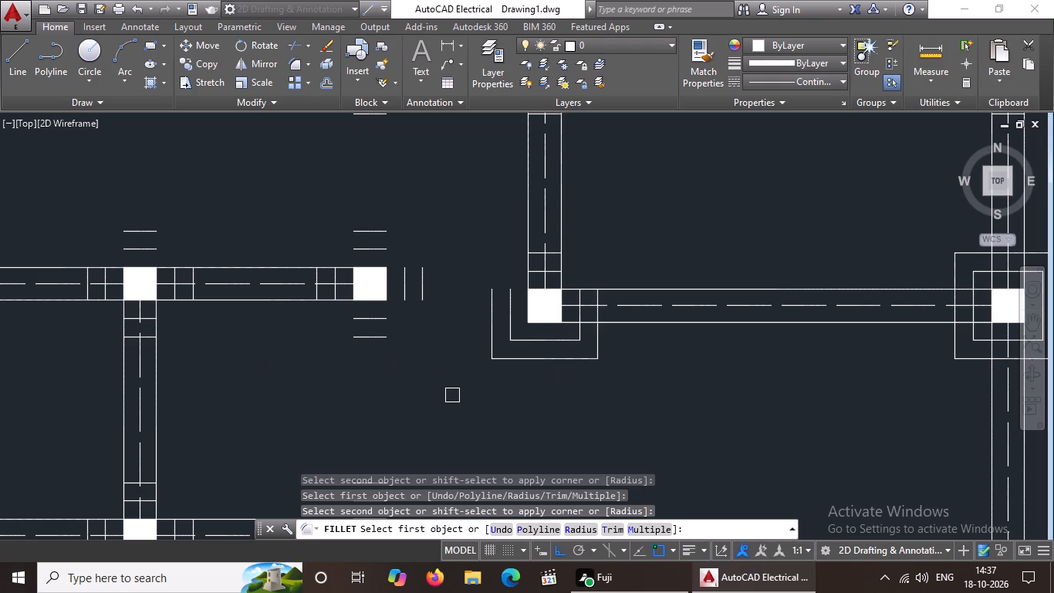
{"action": "scroll", "coordinate": [564, 330], "scroll_direction": "up", "scroll_amount": 2}
{"action": "left_click", "coordinate": [423, 254]}
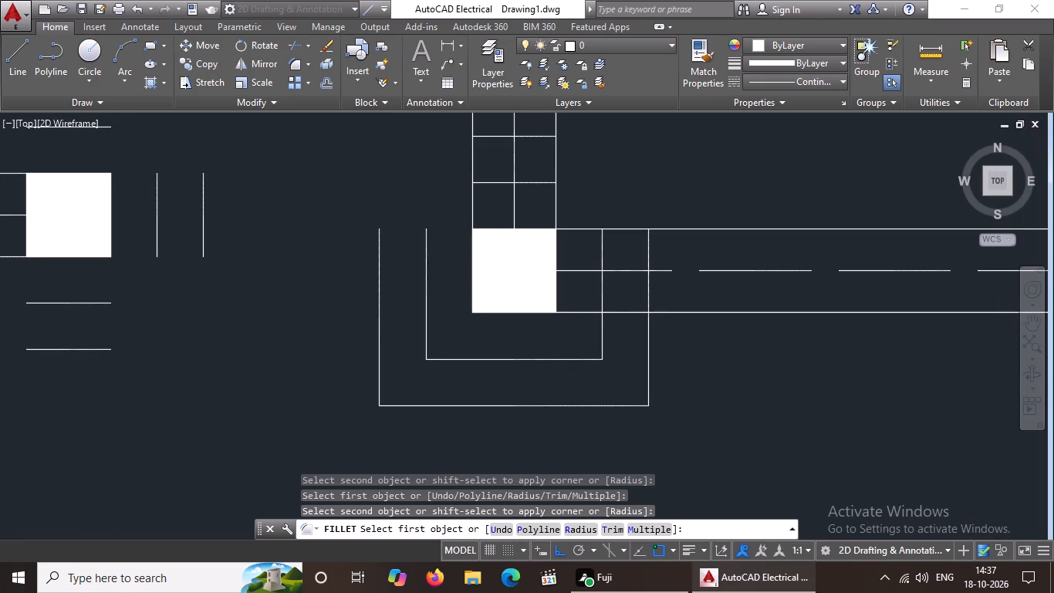
{"action": "left_click", "coordinate": [487, 178]}
{"action": "left_click", "coordinate": [545, 183]}
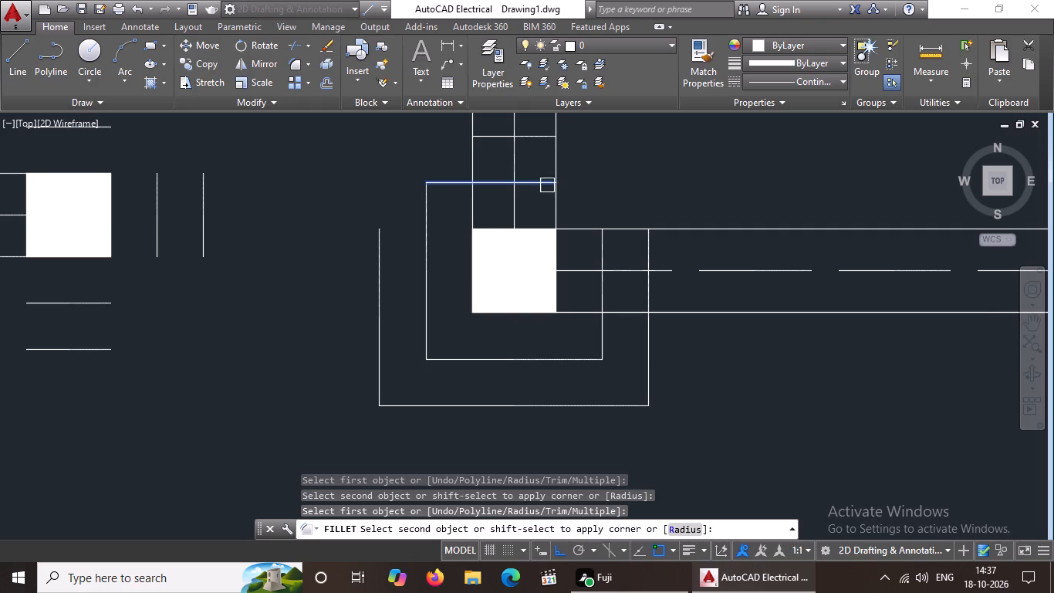
{"action": "left_click", "coordinate": [600, 253]}
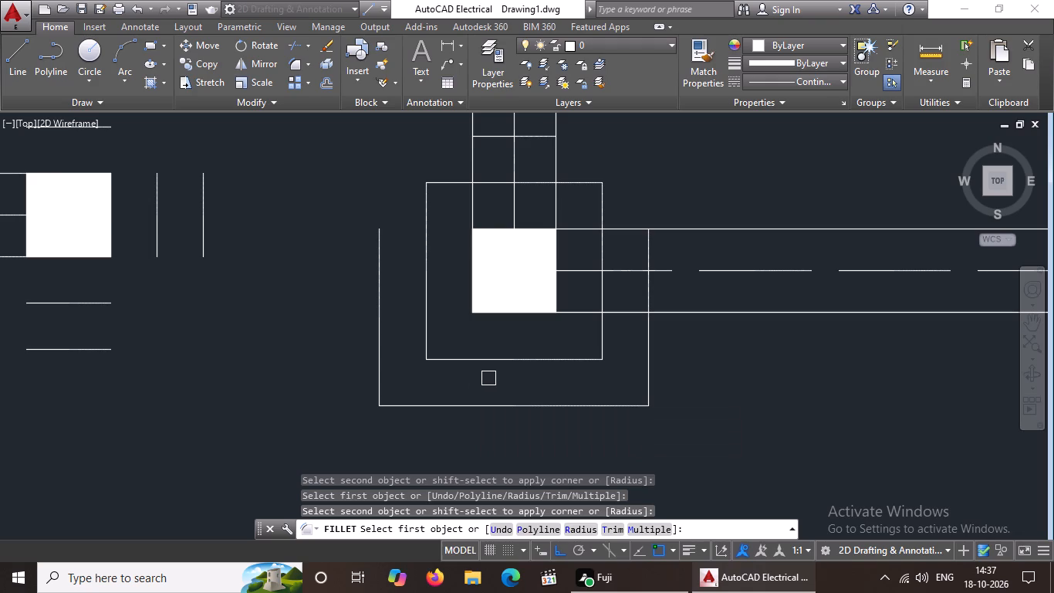
Fillet the outer offset lines into sharp northwest and northeast corners around the west-end column, closing the outer footing outline.
{"action": "left_click", "coordinate": [385, 269]}
{"action": "left_click", "coordinate": [485, 136]}
{"action": "scroll", "coordinate": [552, 324], "scroll_direction": "down", "scroll_amount": 3}
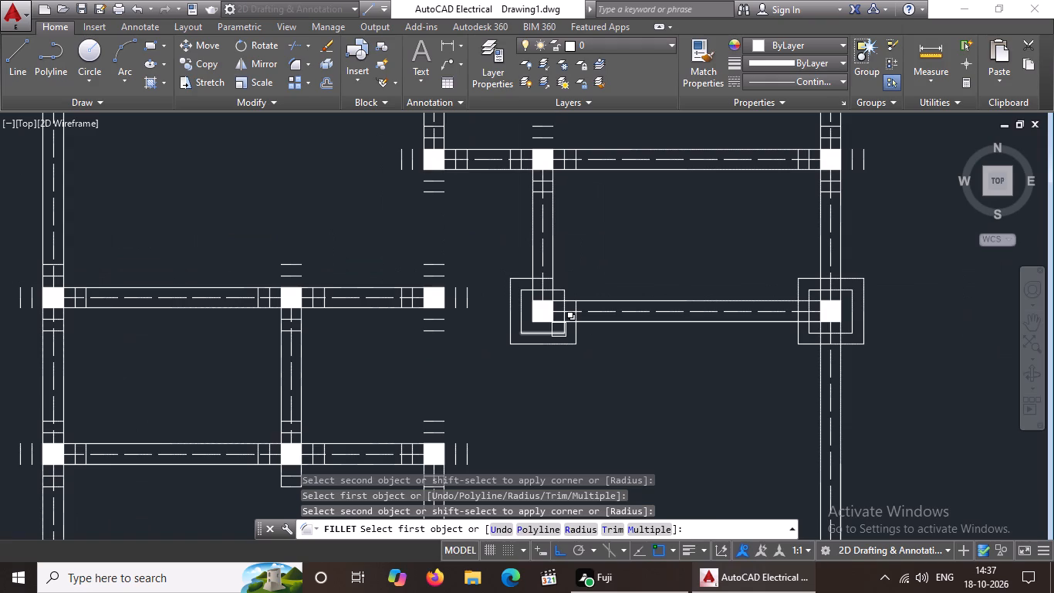
{"action": "scroll", "coordinate": [562, 288], "scroll_direction": "up", "scroll_amount": 2}
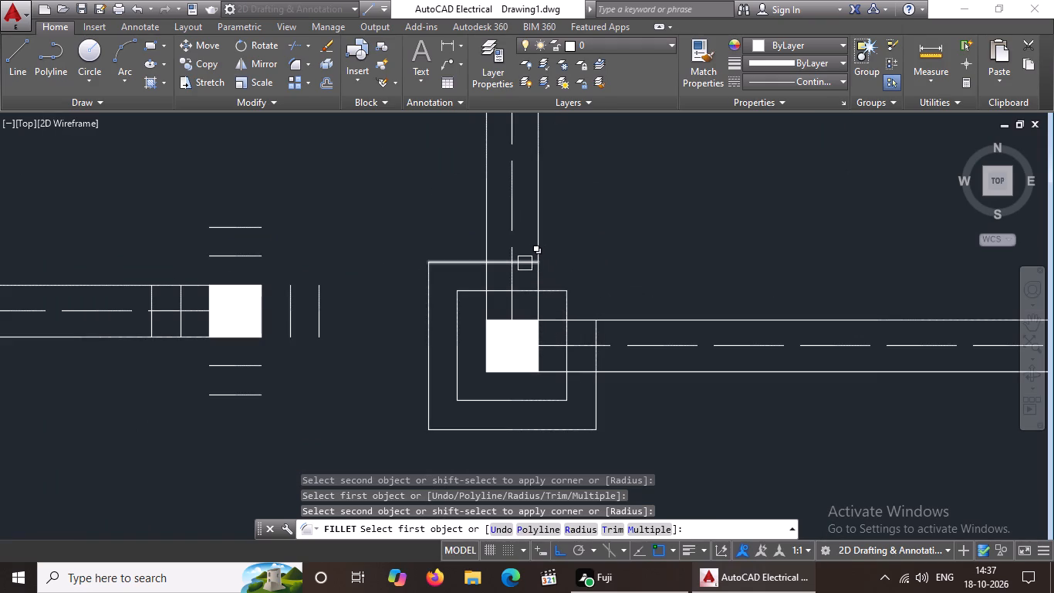
{"action": "left_click", "coordinate": [524, 263]}
{"action": "left_click", "coordinate": [598, 334]}
Fillet the inner and outer offset lines into sharp southeast and northeast corners around the column at the east end of the next beam north.
{"action": "scroll", "coordinate": [614, 309], "scroll_direction": "down", "scroll_amount": 3}
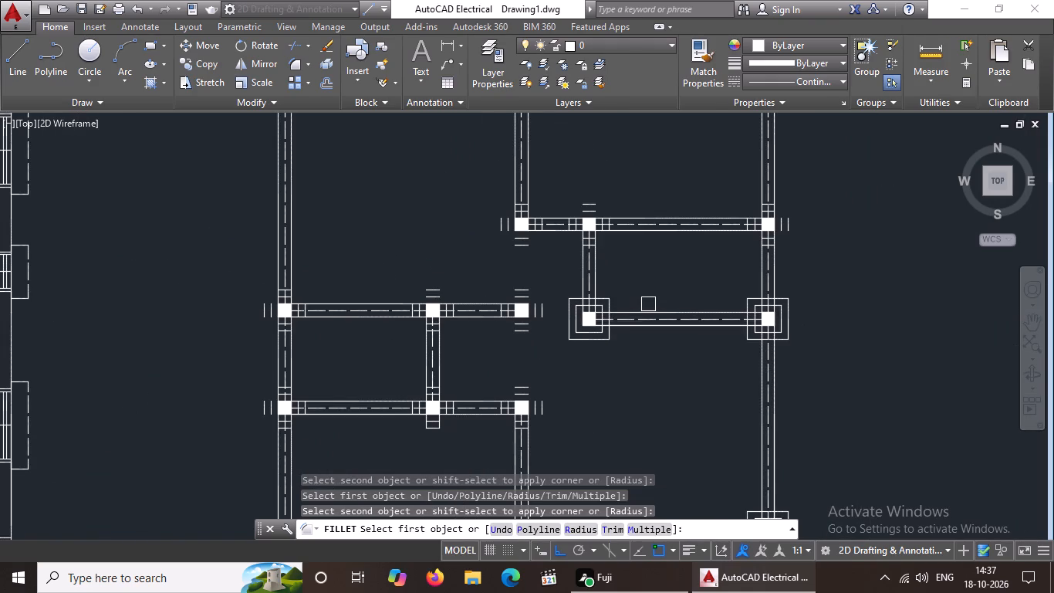
{"action": "middle_click_drag", "start_coordinate": [619, 344], "coordinate": [525, 467]}
{"action": "scroll", "coordinate": [685, 354], "scroll_direction": "up", "scroll_amount": 3}
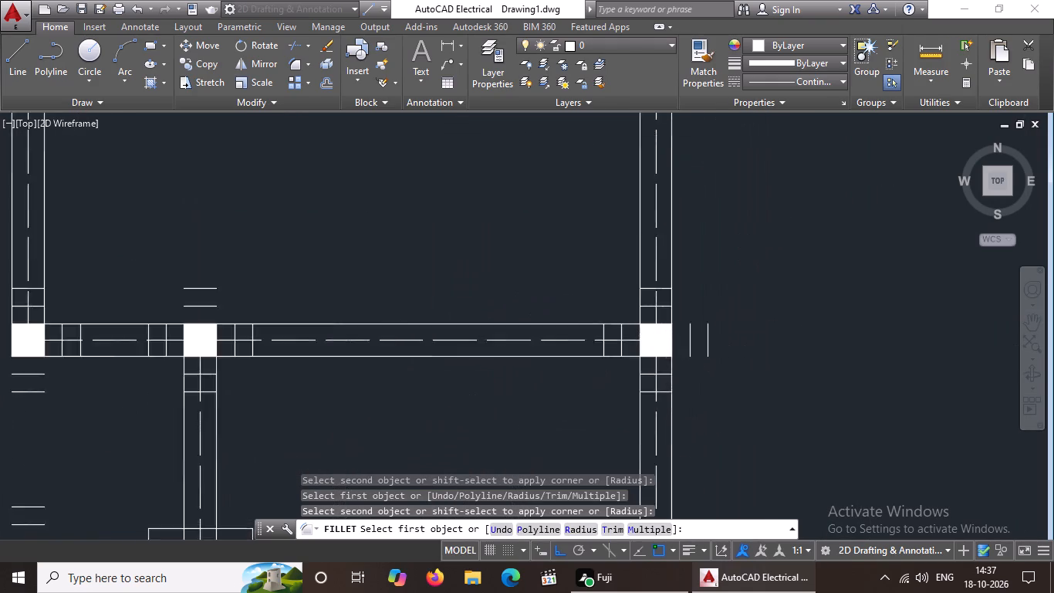
{"action": "left_click_drag", "start_coordinate": [655, 385], "coordinate": [666, 378]}
{"action": "left_click", "coordinate": [686, 341]}
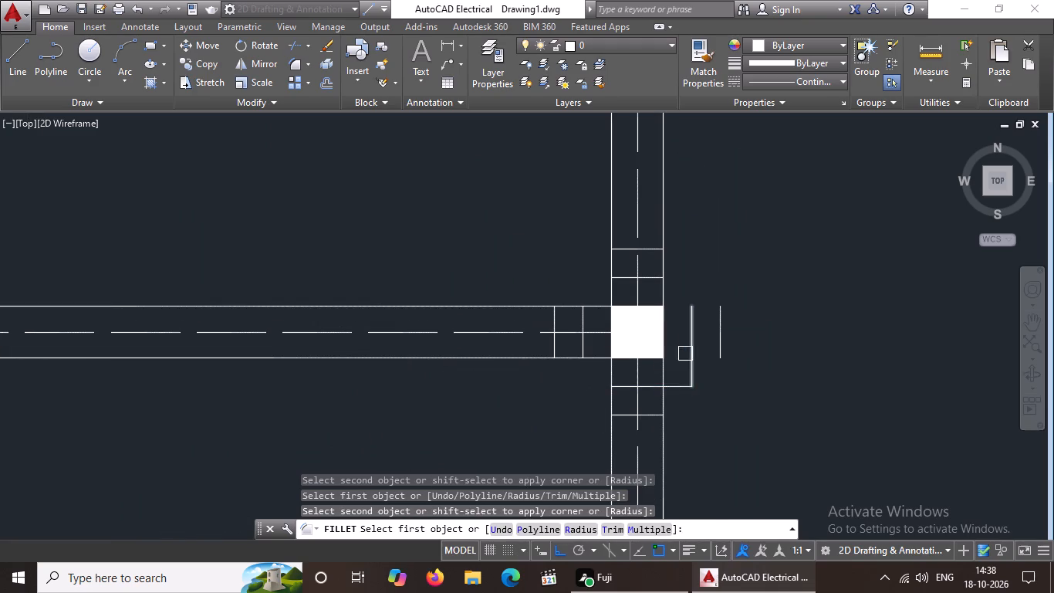
{"action": "left_click", "coordinate": [654, 413]}
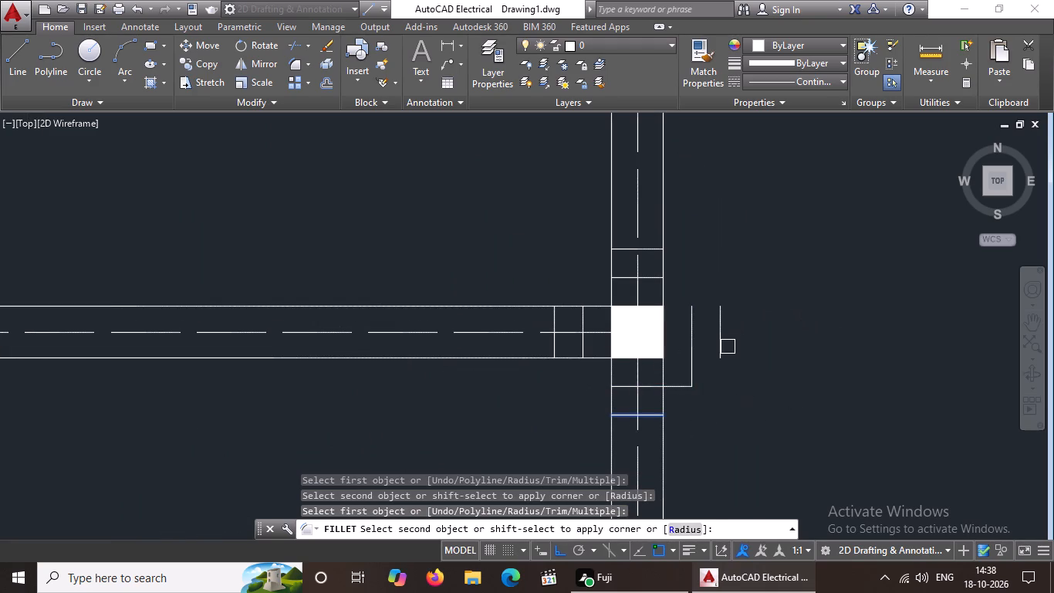
{"action": "left_click", "coordinate": [724, 350]}
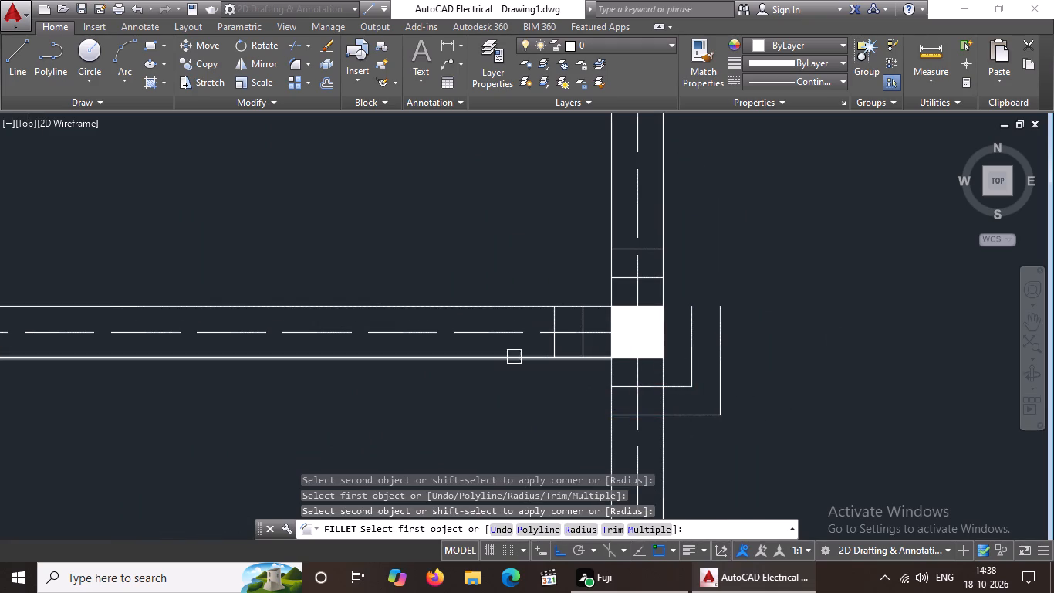
{"action": "left_click", "coordinate": [650, 279]}
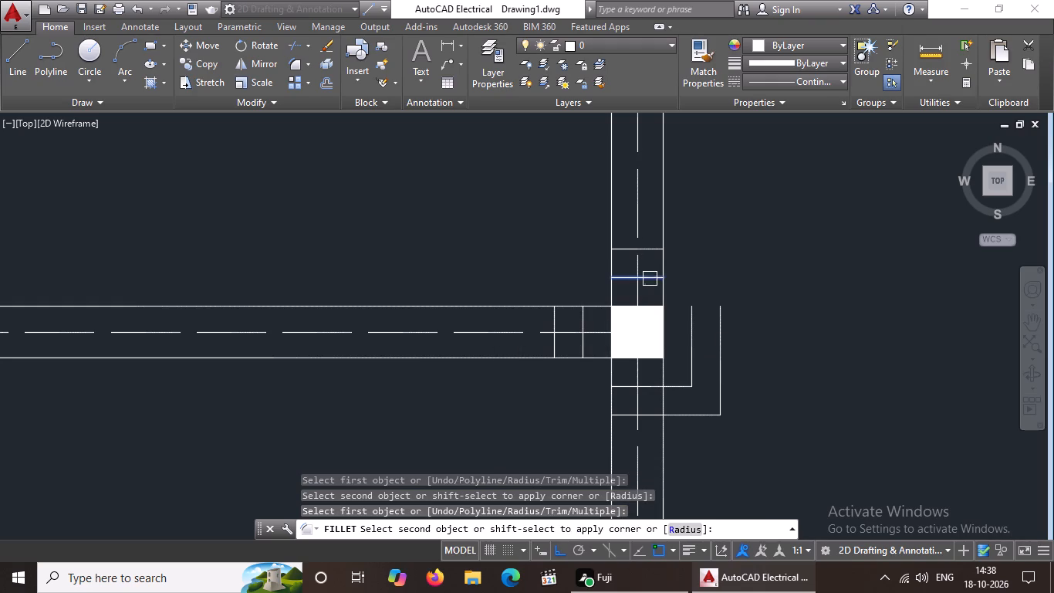
{"action": "left_click", "coordinate": [690, 332]}
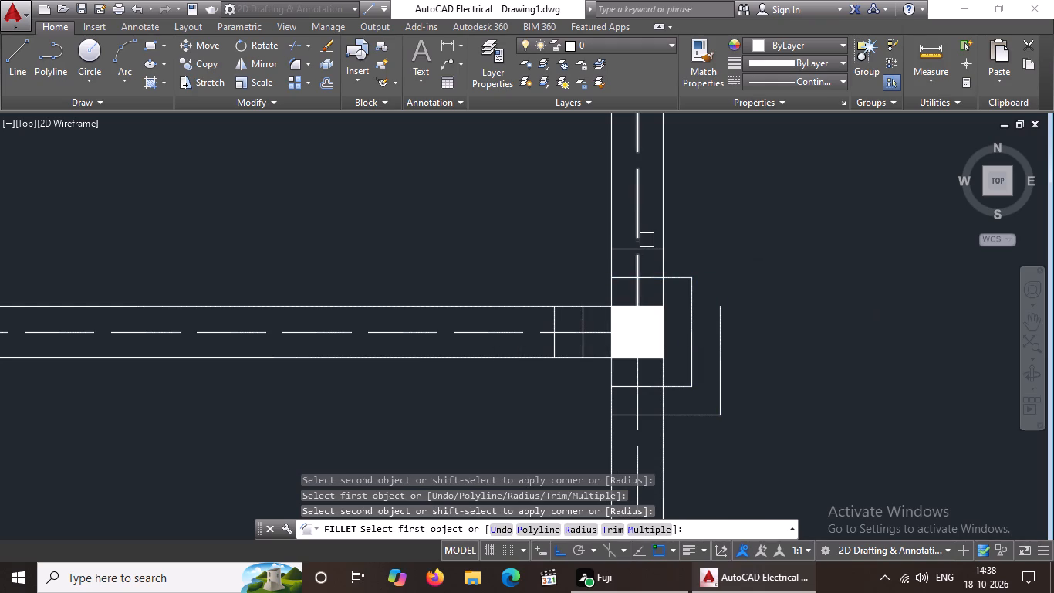
{"action": "left_click", "coordinate": [648, 247]}
{"action": "left_click", "coordinate": [725, 330]}
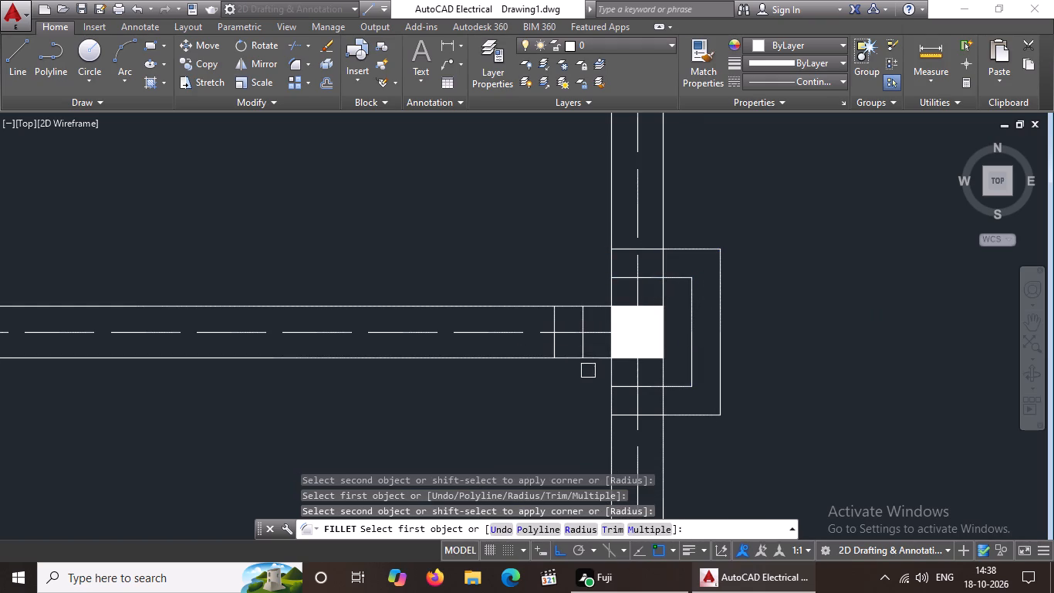
Fillet the inner and outer offset lines into sharp southwest and northwest corners around that east-end column, closing both footing outlines.
{"action": "left_click", "coordinate": [583, 352]}
{"action": "left_click", "coordinate": [638, 409]}
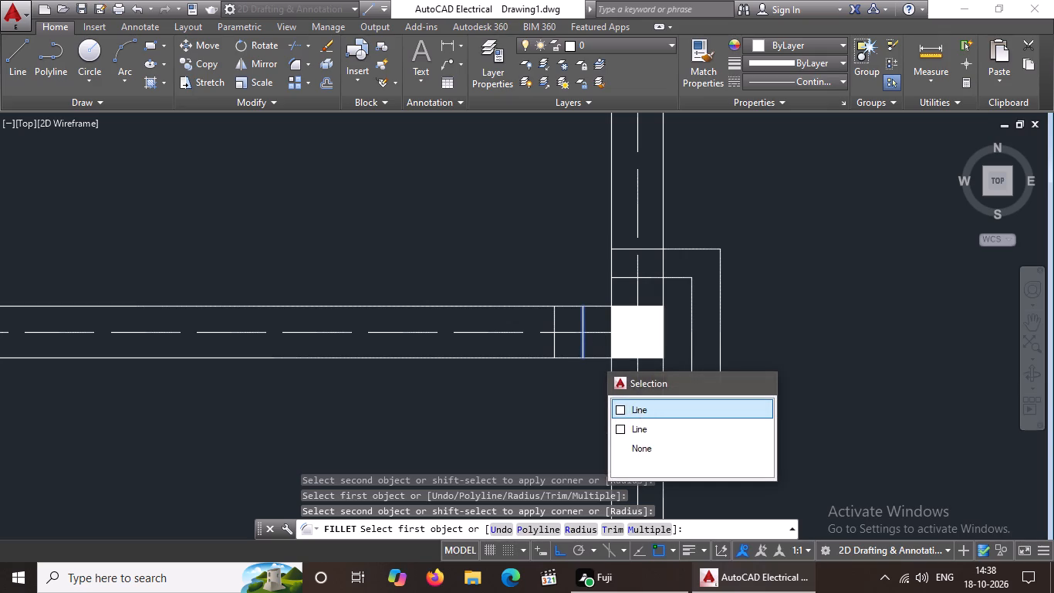
{"action": "left_click", "coordinate": [628, 388]}
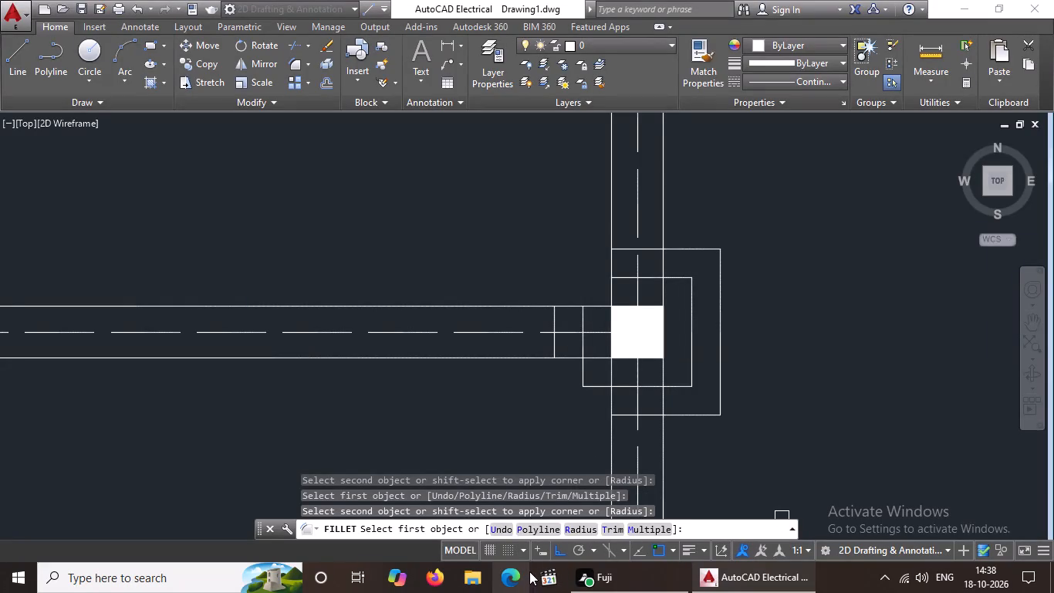
{"action": "left_click", "coordinate": [551, 347]}
{"action": "left_click", "coordinate": [627, 415]}
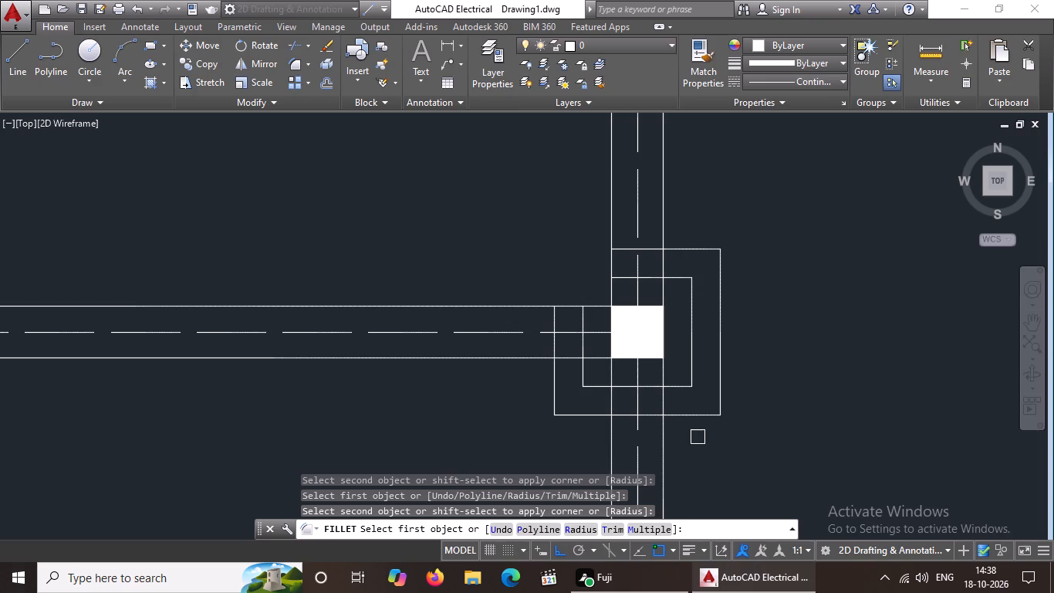
{"action": "left_click", "coordinate": [581, 323]}
{"action": "left_click", "coordinate": [627, 276]}
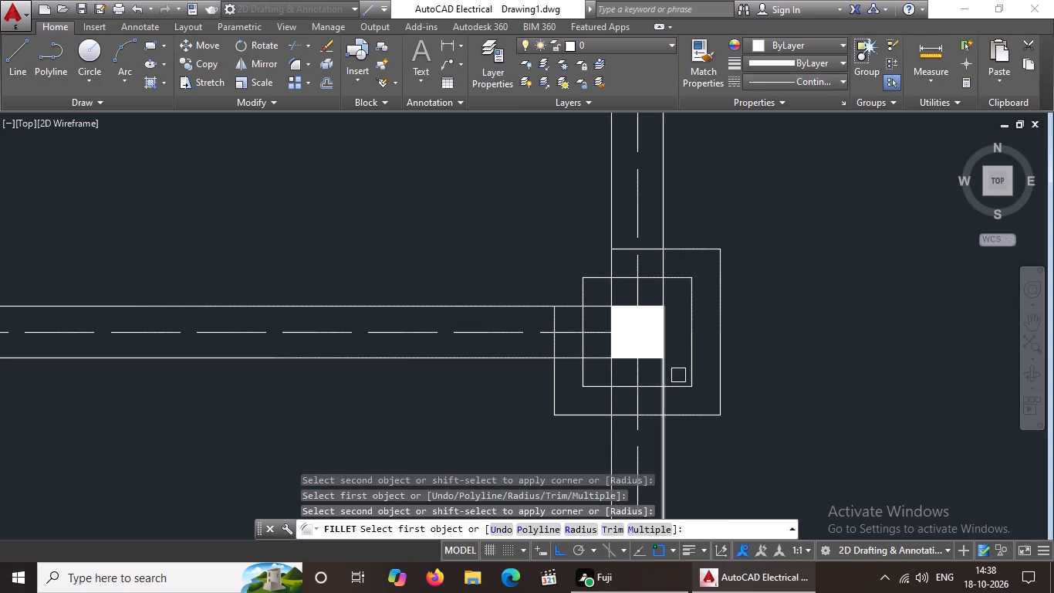
{"action": "left_click", "coordinate": [555, 324]}
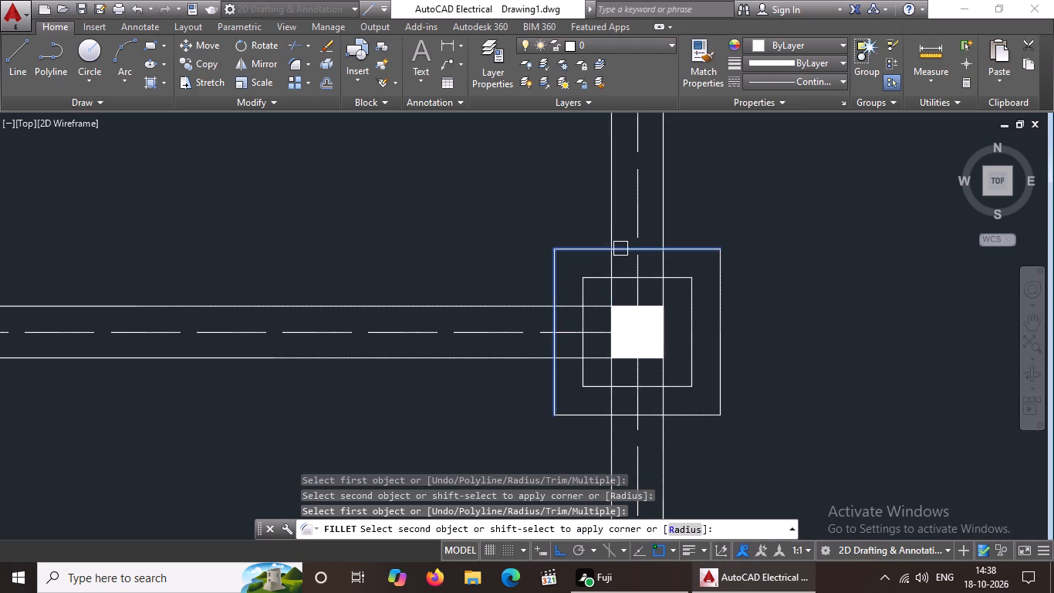
{"action": "left_click", "coordinate": [623, 248]}
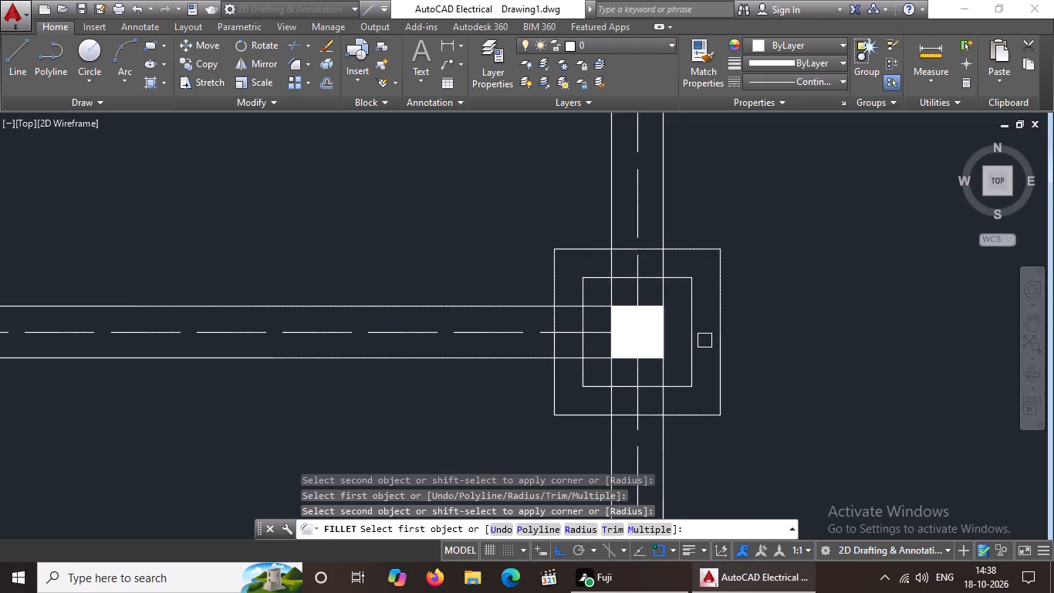
Fillet the inner and outer offset lines into sharp southeast and southwest corners around the column at the layout's northeast corner.
{"action": "scroll", "coordinate": [704, 338], "scroll_direction": "down", "scroll_amount": 4}
{"action": "scroll", "coordinate": [677, 208], "scroll_direction": "up", "scroll_amount": 3}
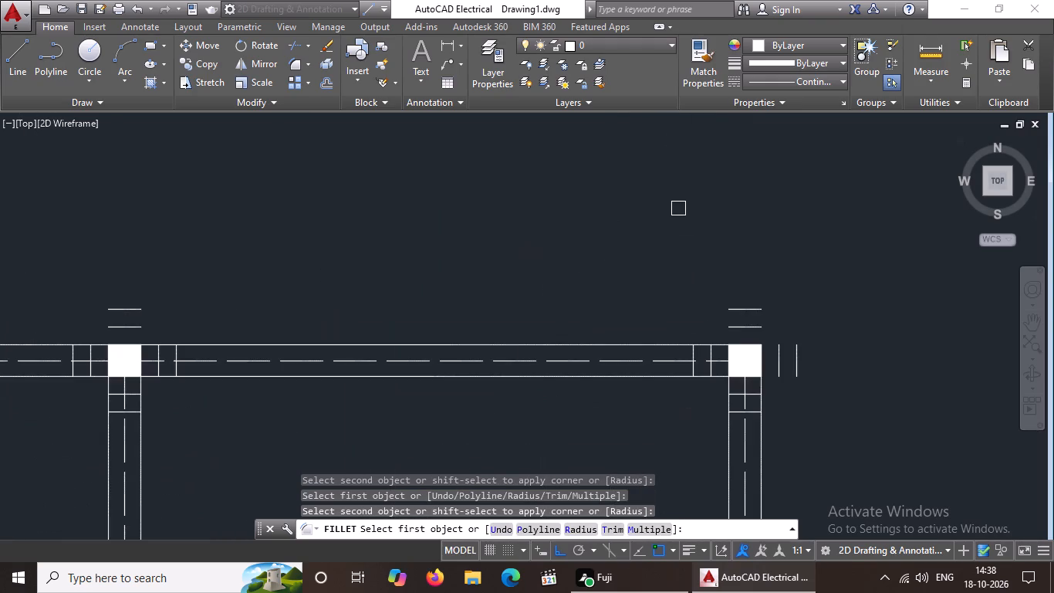
{"action": "scroll", "coordinate": [773, 387], "scroll_direction": "up", "scroll_amount": 2}
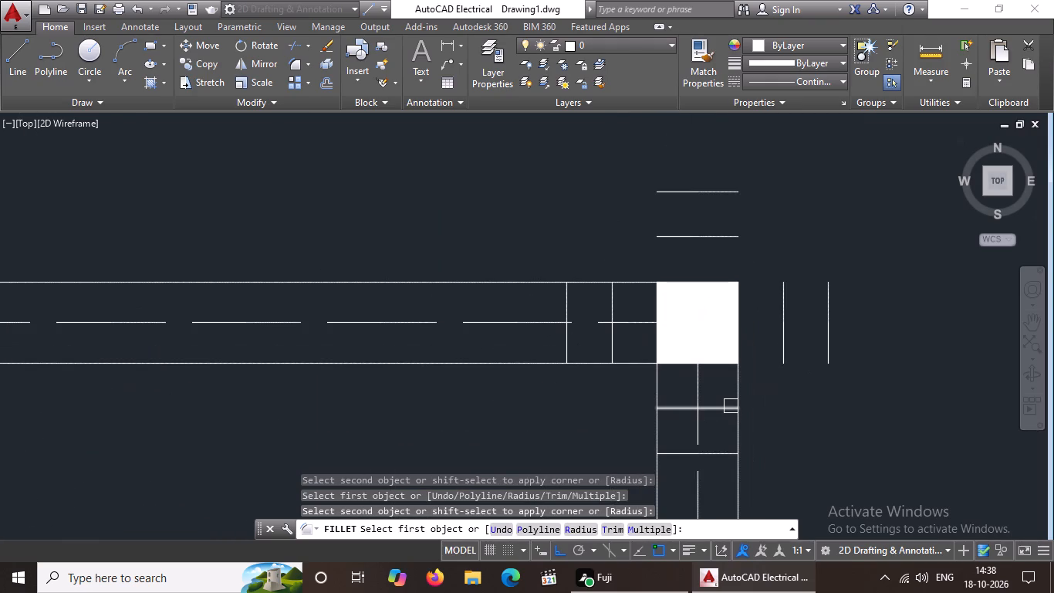
{"action": "left_click", "coordinate": [731, 405]}
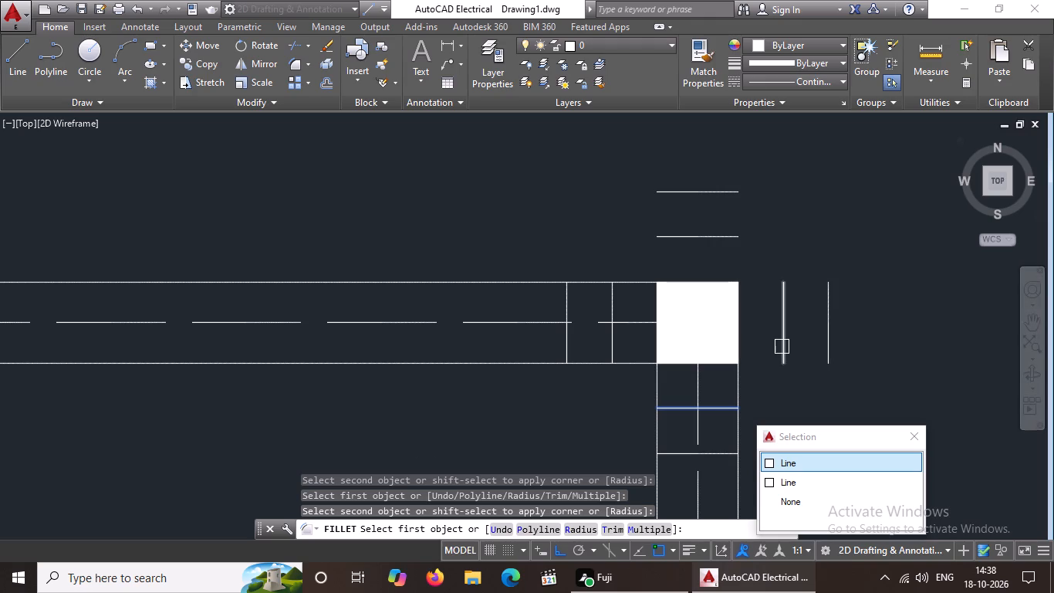
{"action": "left_click", "coordinate": [781, 347]}
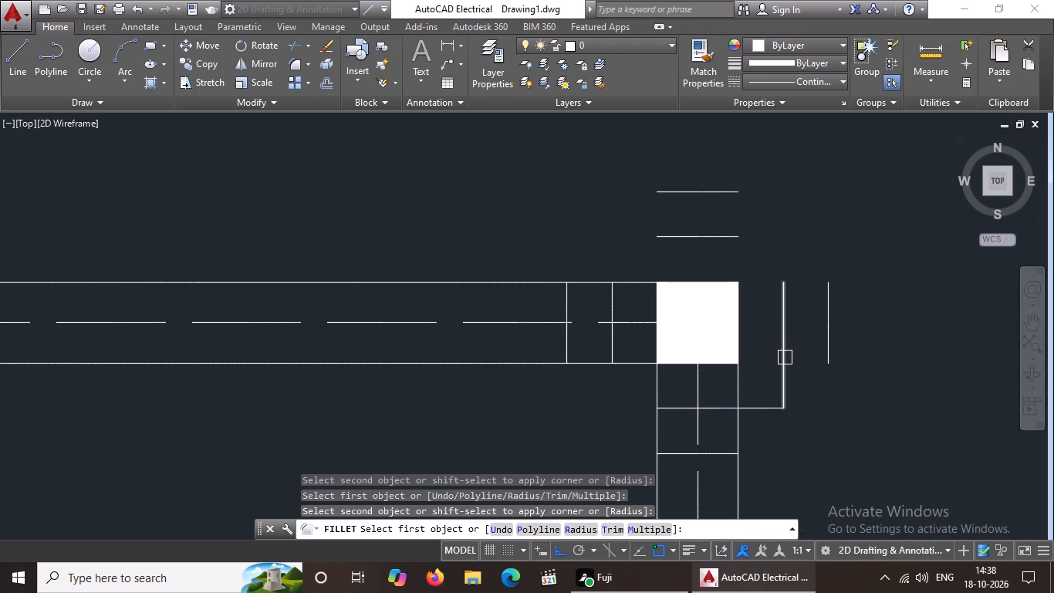
{"action": "left_click", "coordinate": [711, 450]}
{"action": "left_click", "coordinate": [828, 356]}
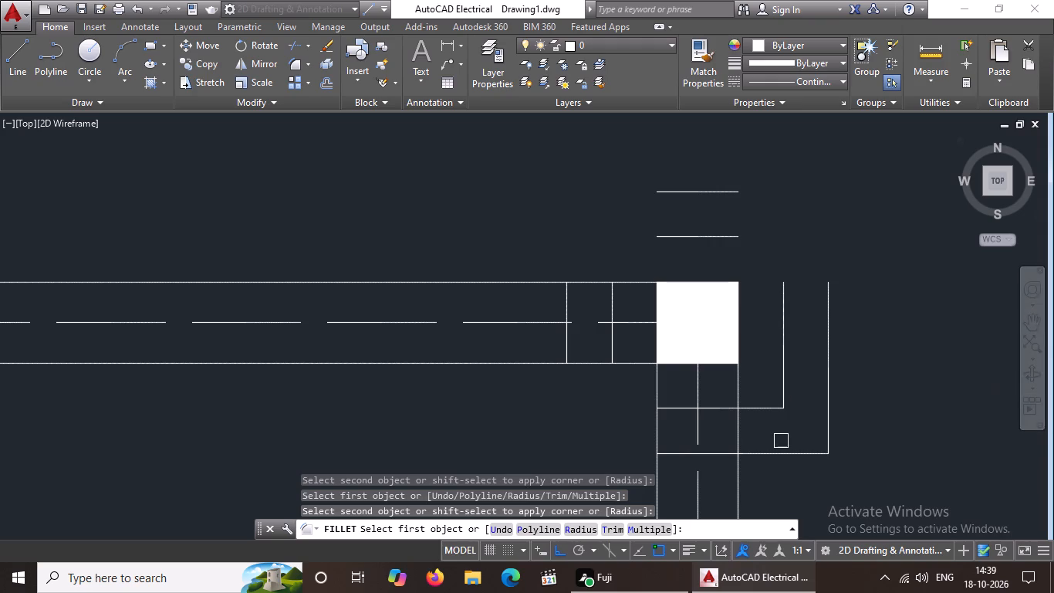
{"action": "left_click", "coordinate": [613, 345]}
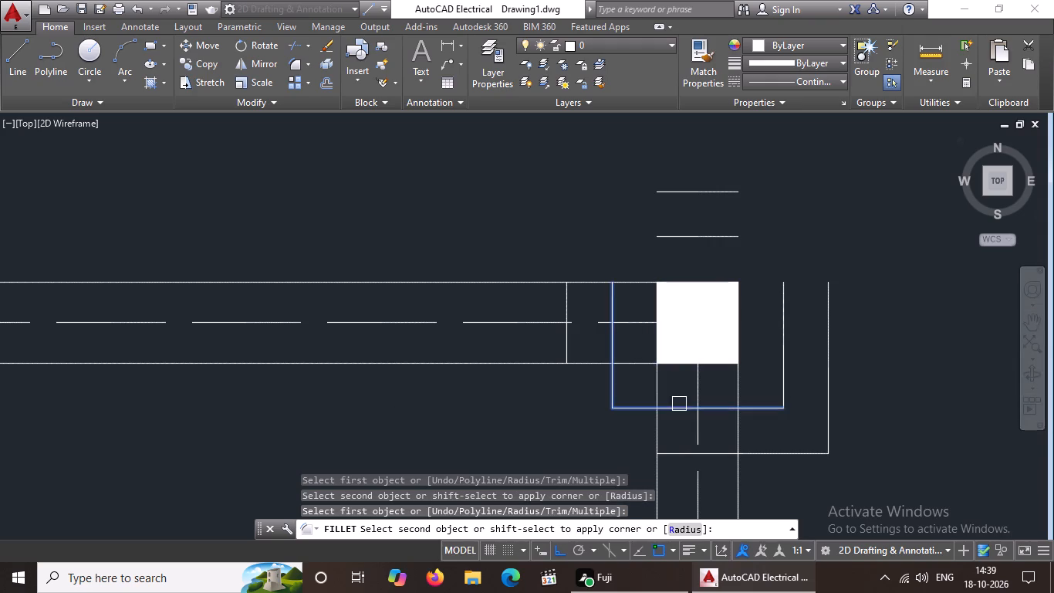
{"action": "left_click", "coordinate": [679, 404]}
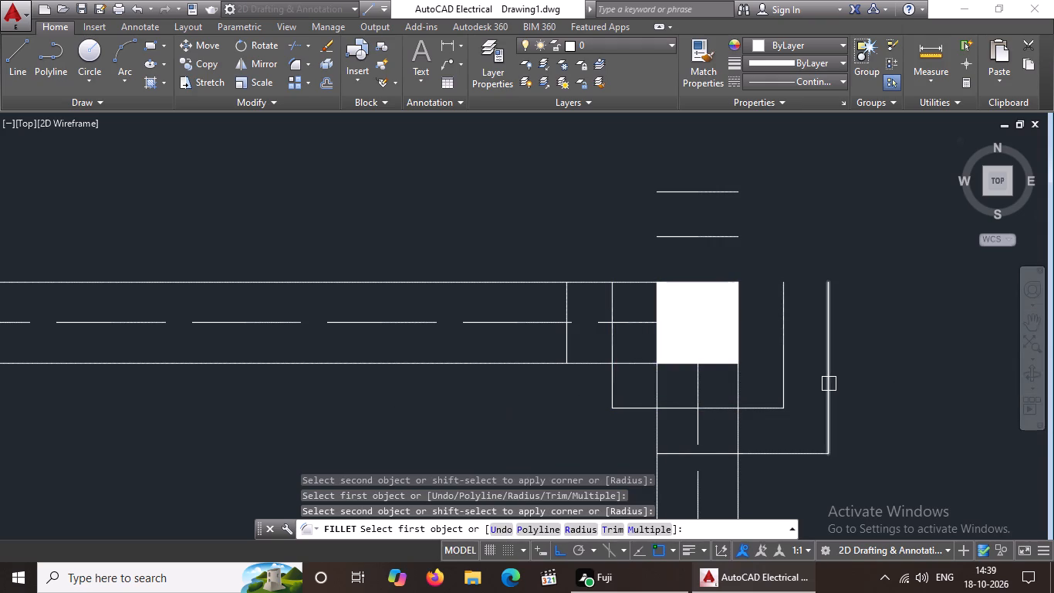
{"action": "left_click", "coordinate": [567, 352]}
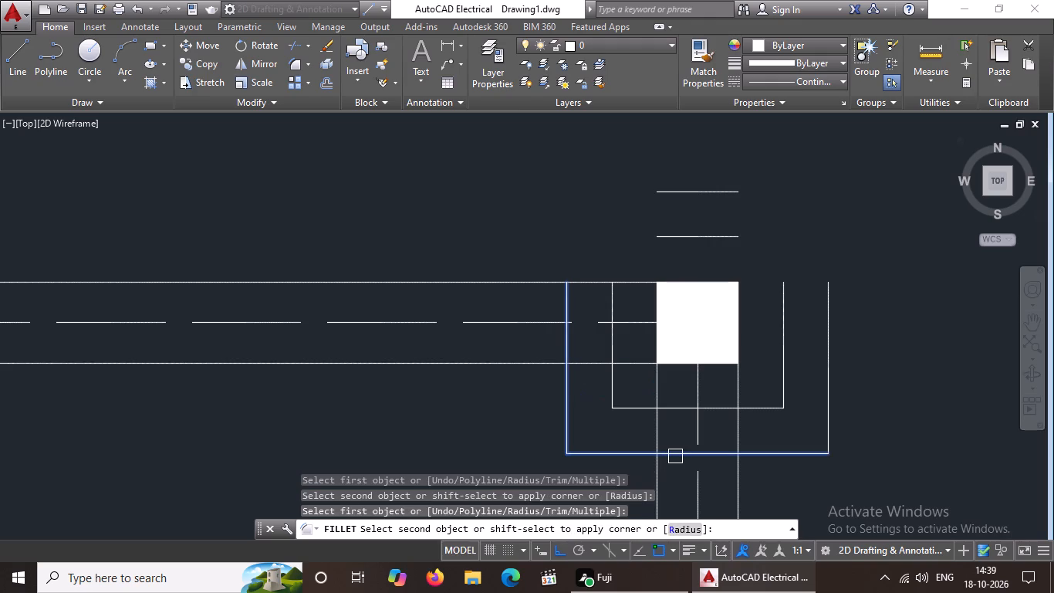
{"action": "left_click", "coordinate": [677, 455]}
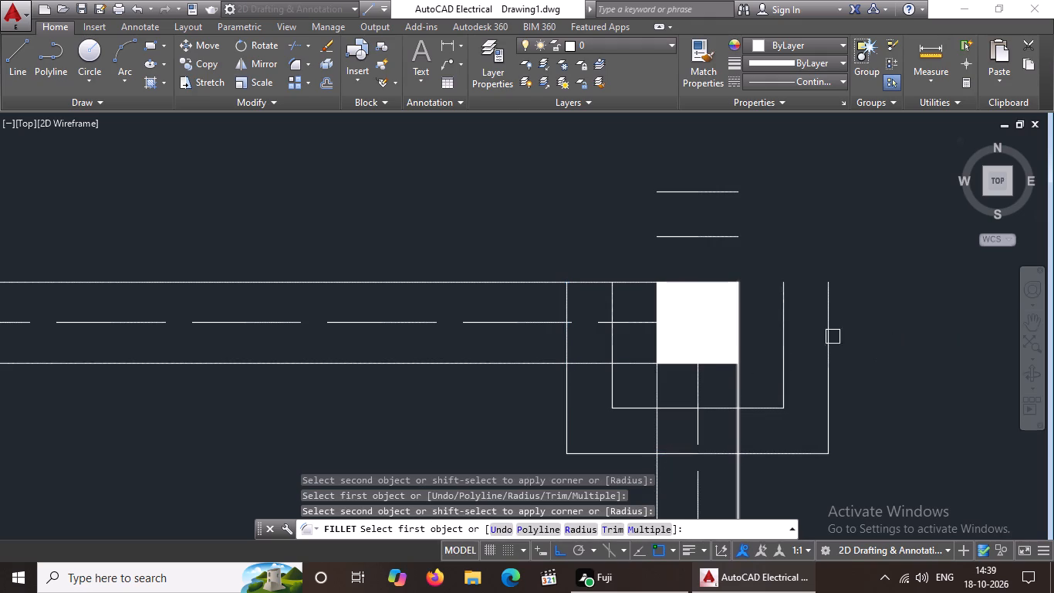
Fillet the inner and outer offset lines into sharp northwest corners around that northeast corner column.
{"action": "left_click", "coordinate": [615, 304]}
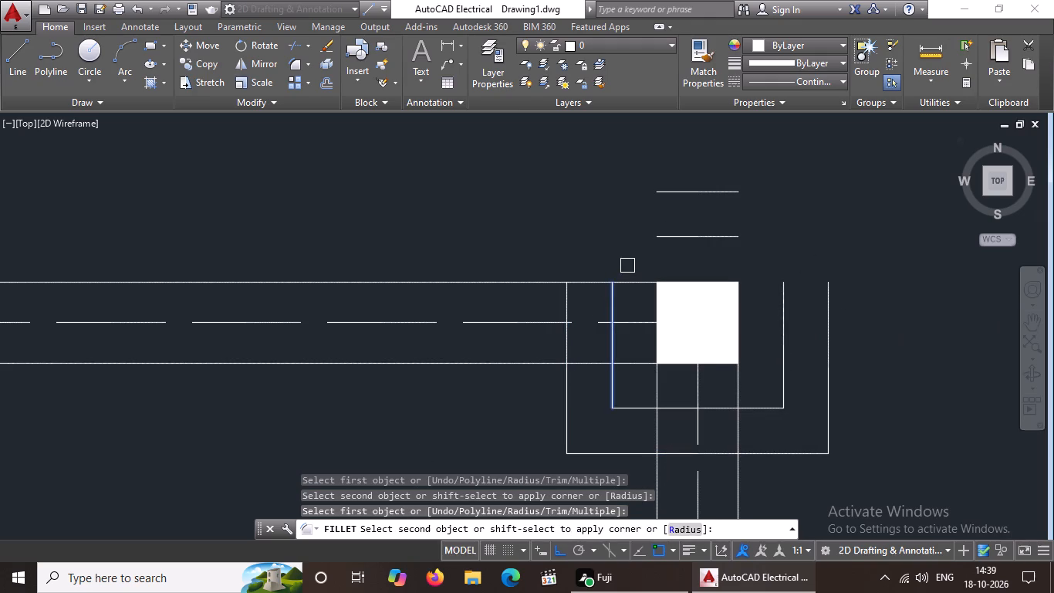
{"action": "left_click", "coordinate": [665, 232]}
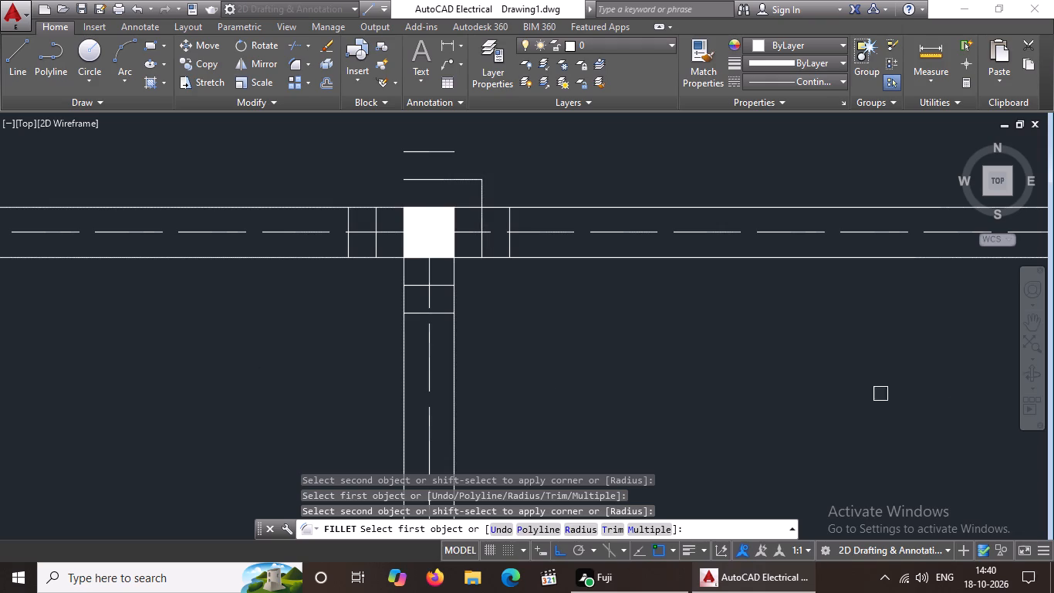
Fillet the inner and outer offset lines into sharp southeast and southwest corners around the T-junction column with the beam running south.
{"action": "scroll", "coordinate": [583, 327], "scroll_direction": "down", "scroll_amount": 2}
{"action": "scroll", "coordinate": [524, 289], "scroll_direction": "up", "scroll_amount": 3}
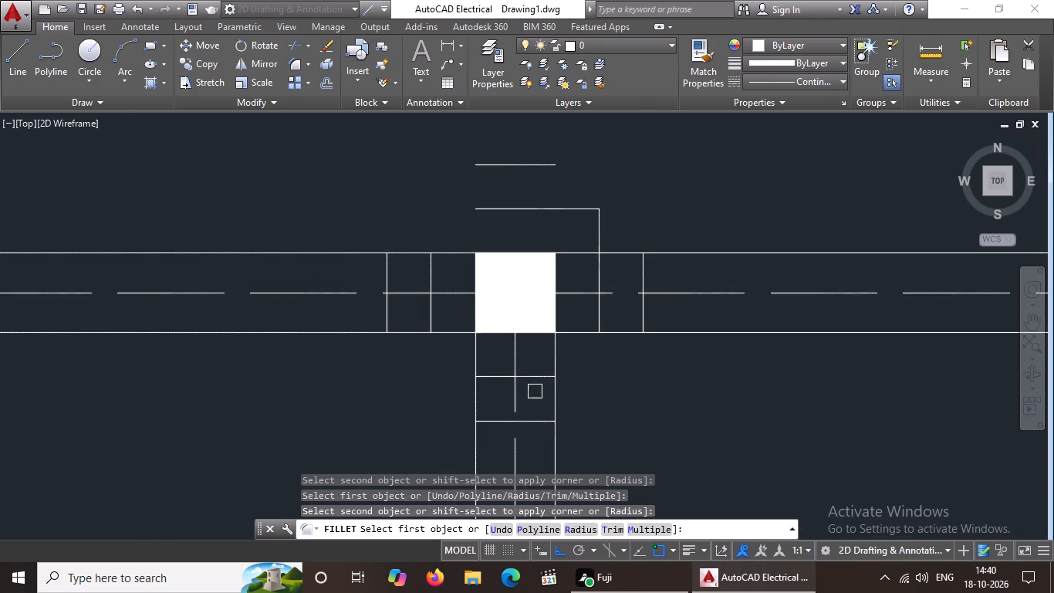
{"action": "left_click", "coordinate": [539, 377]}
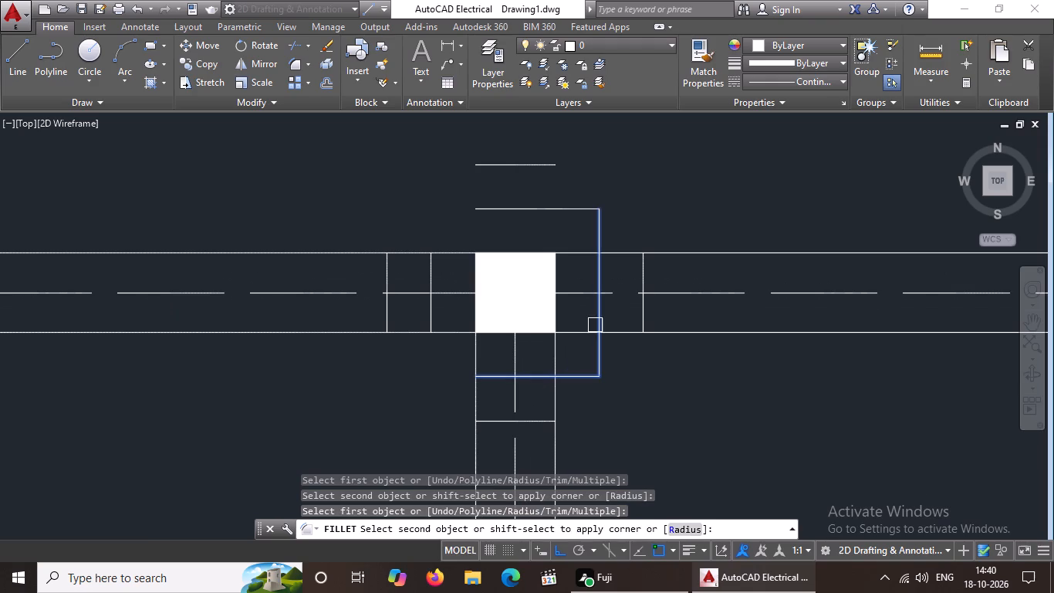
{"action": "left_click", "coordinate": [603, 313]}
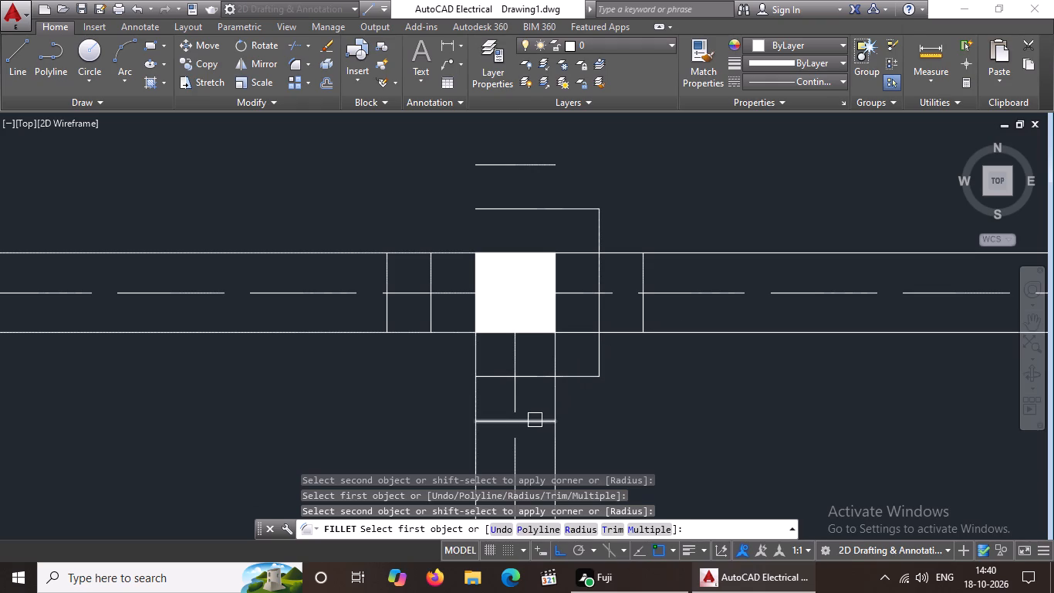
{"action": "left_click_drag", "start_coordinate": [534, 420], "coordinate": [541, 417]}
{"action": "left_click", "coordinate": [644, 318]}
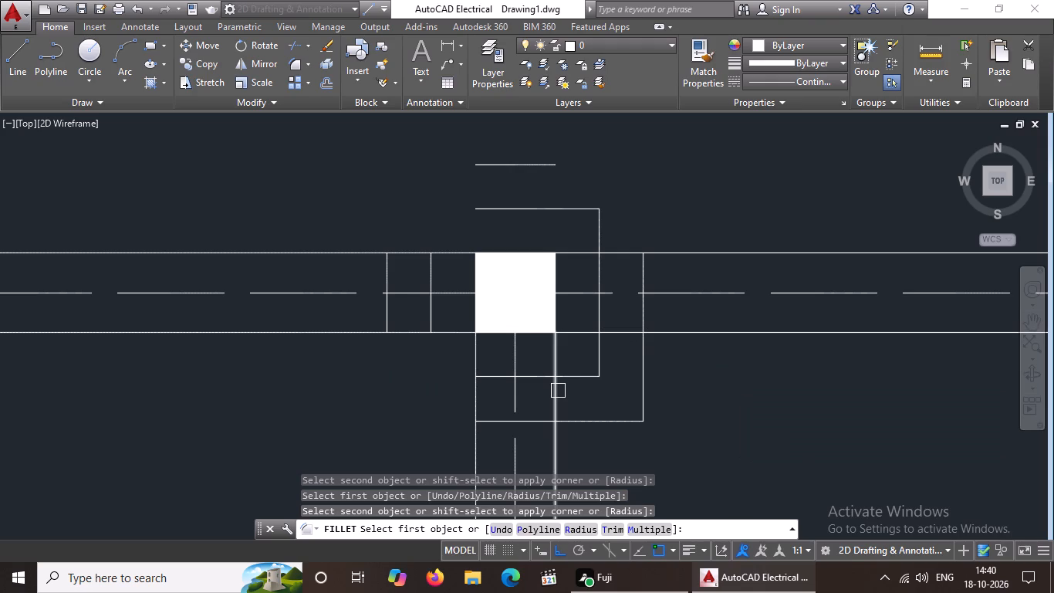
{"action": "left_click_drag", "start_coordinate": [433, 310], "coordinate": [434, 317]}
{"action": "left_click", "coordinate": [485, 380]}
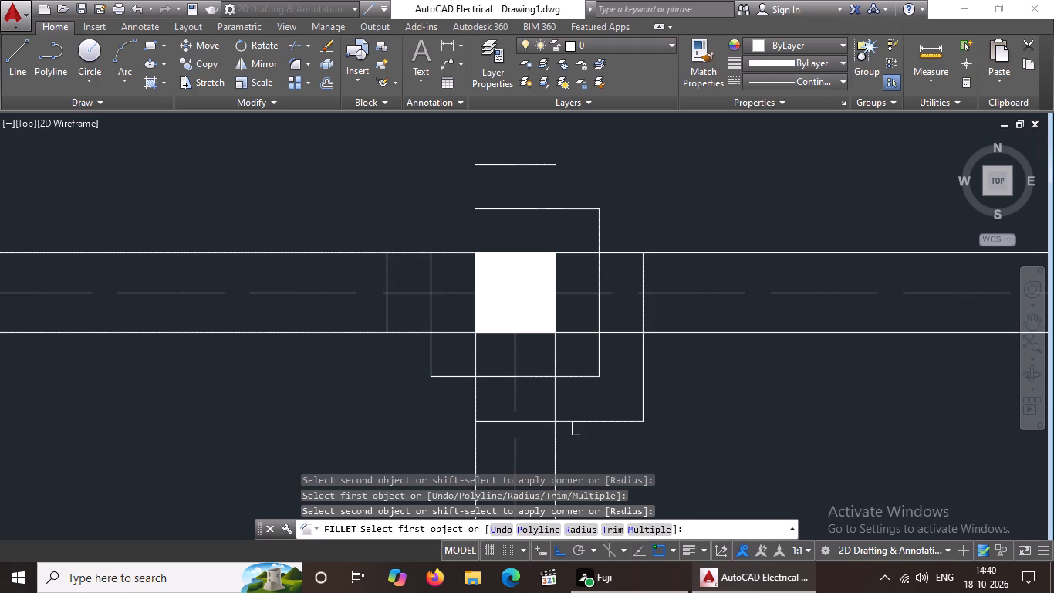
{"action": "left_click", "coordinate": [385, 323]}
{"action": "left_click", "coordinate": [492, 422]}
Fillet the inner northwest corner and the outer northwest and northeast corners around the T-junction column, closing both footing outlines.
{"action": "scroll", "coordinate": [731, 449], "scroll_direction": "up", "scroll_amount": 2}
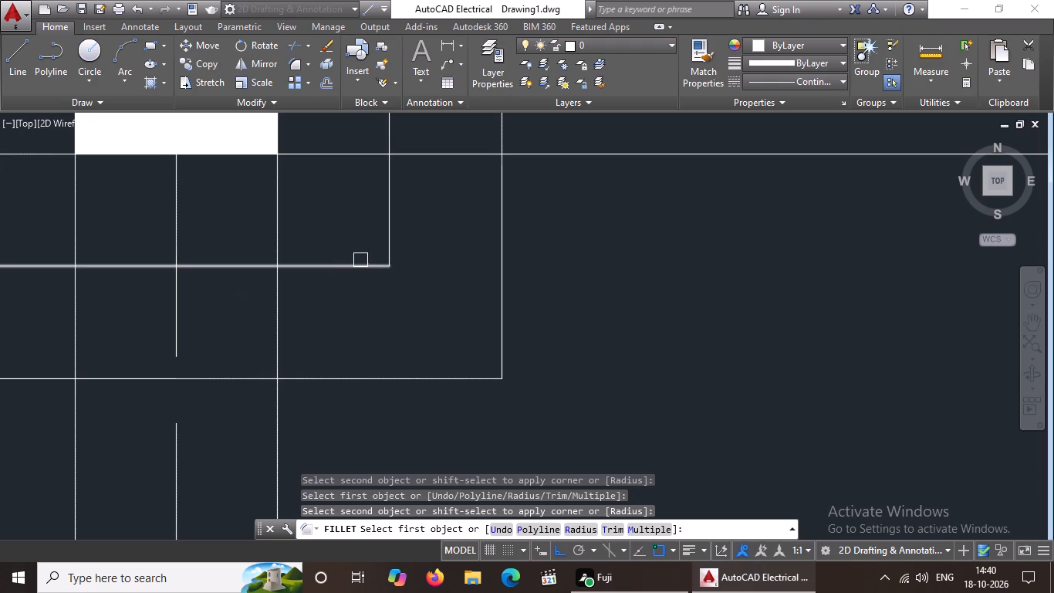
{"action": "scroll", "coordinate": [363, 252], "scroll_direction": "down", "scroll_amount": 1}
{"action": "middle_click_drag", "start_coordinate": [338, 246], "coordinate": [366, 360]}
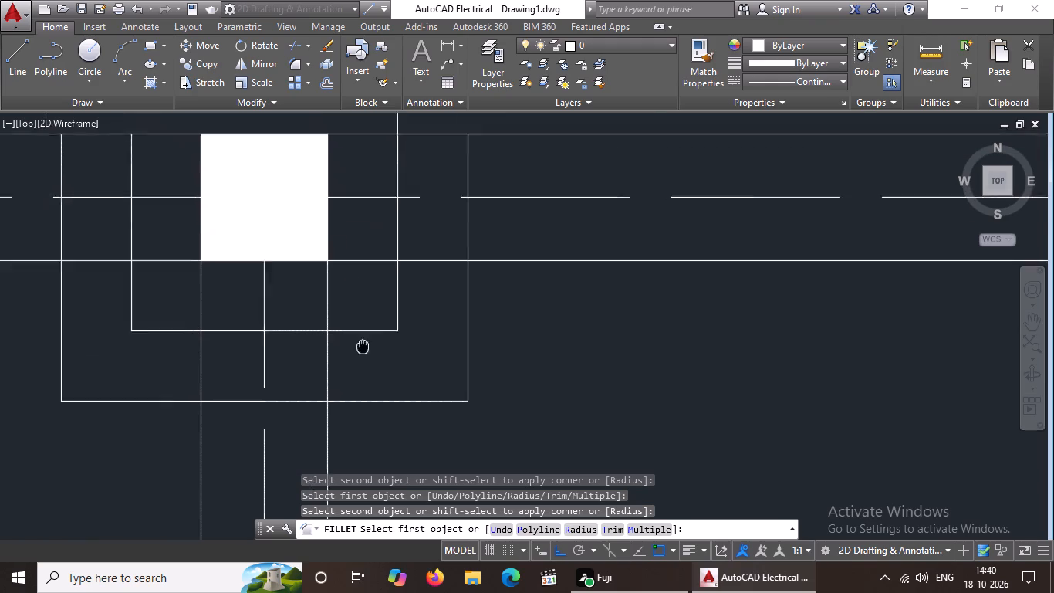
{"action": "middle_click_drag", "start_coordinate": [366, 360], "coordinate": [373, 403]}
{"action": "left_click", "coordinate": [147, 246]}
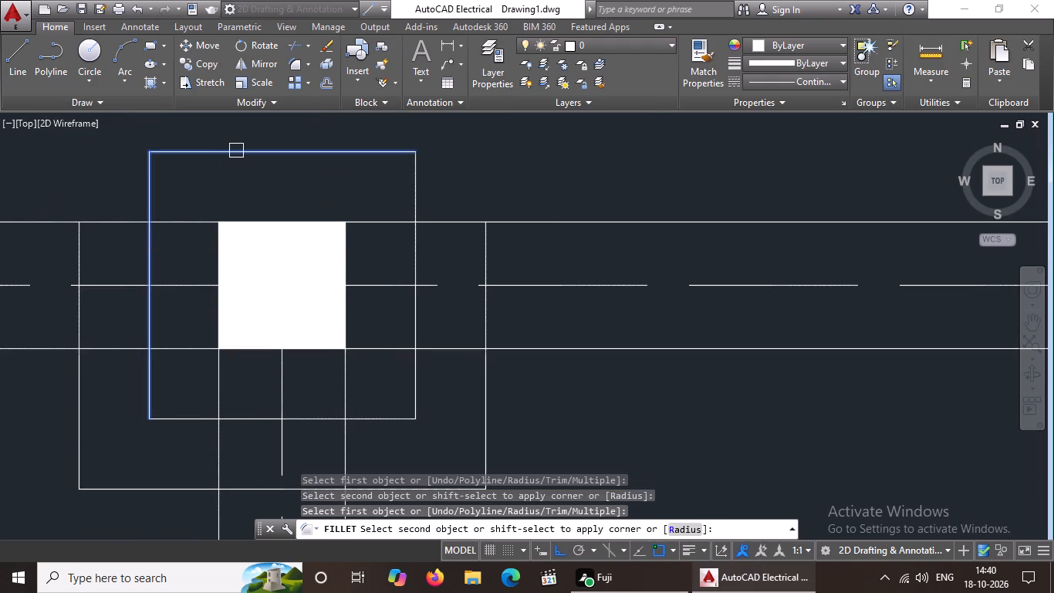
{"action": "left_click", "coordinate": [237, 151]}
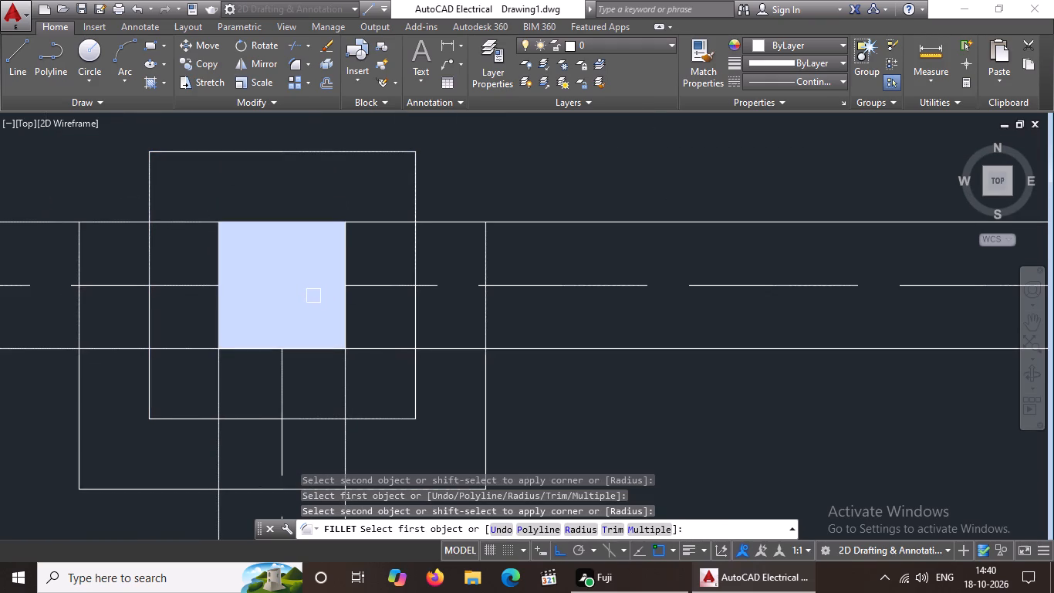
{"action": "scroll", "coordinate": [314, 295], "scroll_direction": "down", "scroll_amount": 2}
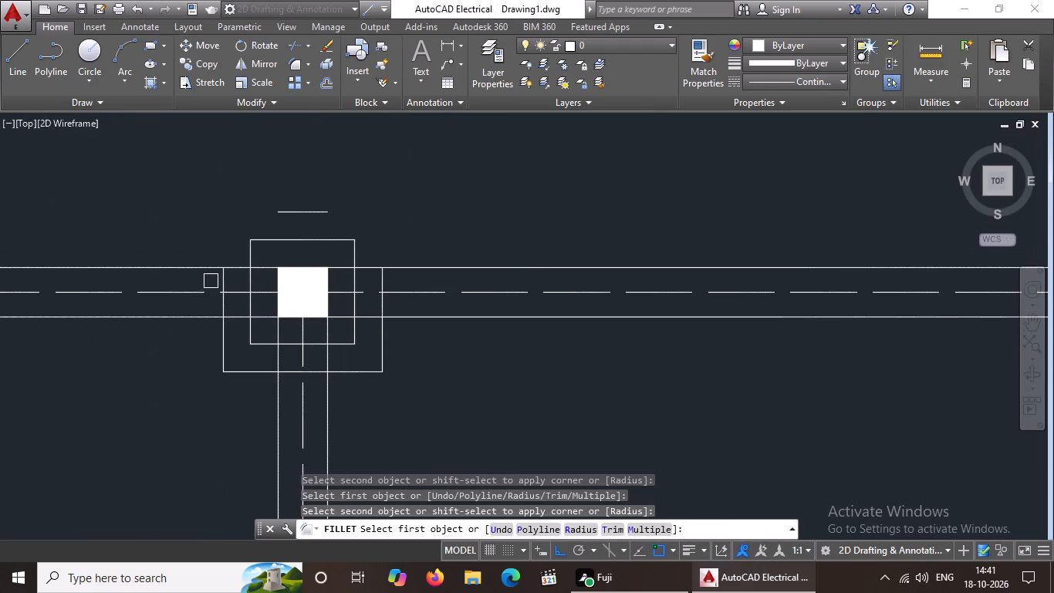
{"action": "scroll", "coordinate": [215, 281], "scroll_direction": "up", "scroll_amount": 1}
{"action": "left_click", "coordinate": [228, 287]}
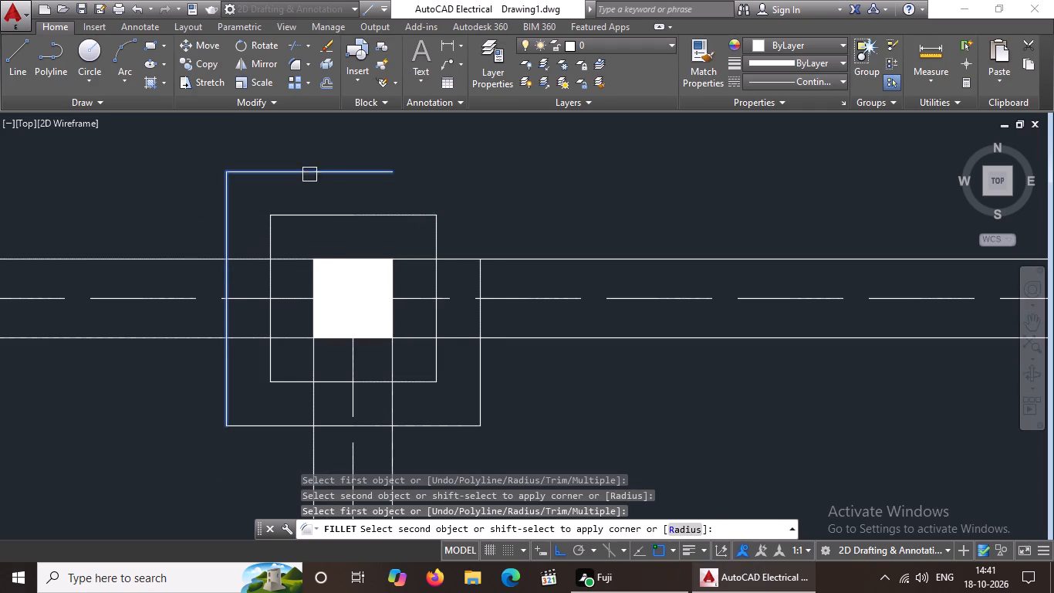
{"action": "left_click", "coordinate": [338, 173]}
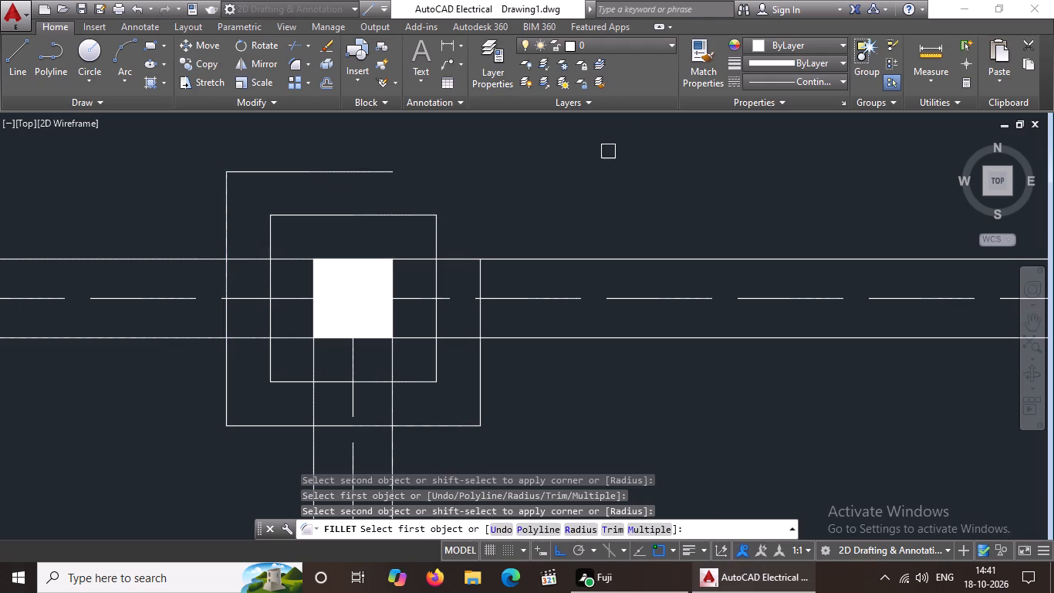
{"action": "left_click", "coordinate": [370, 167]}
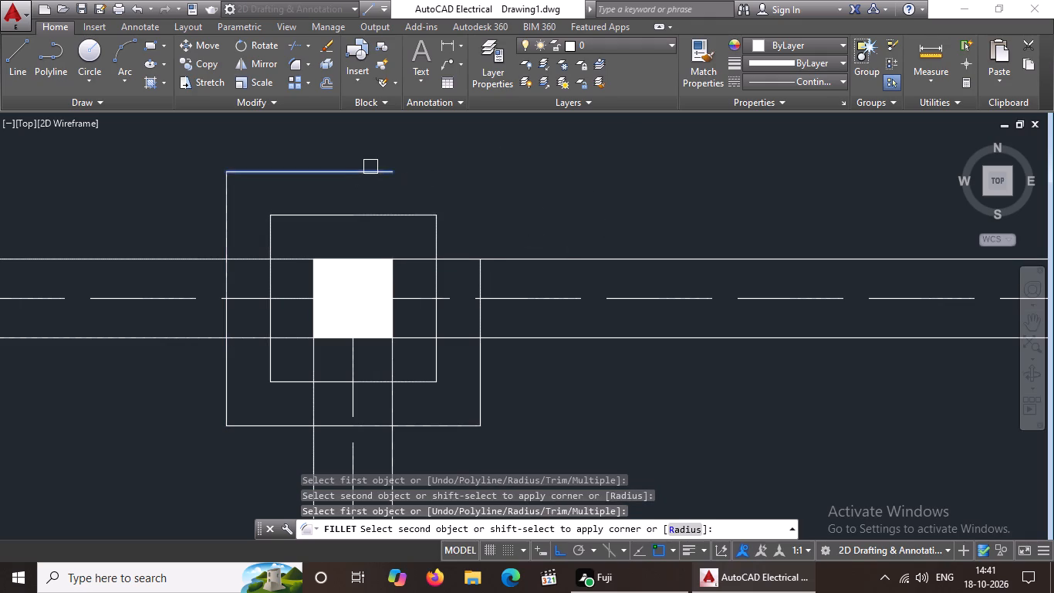
{"action": "left_click", "coordinate": [482, 286]}
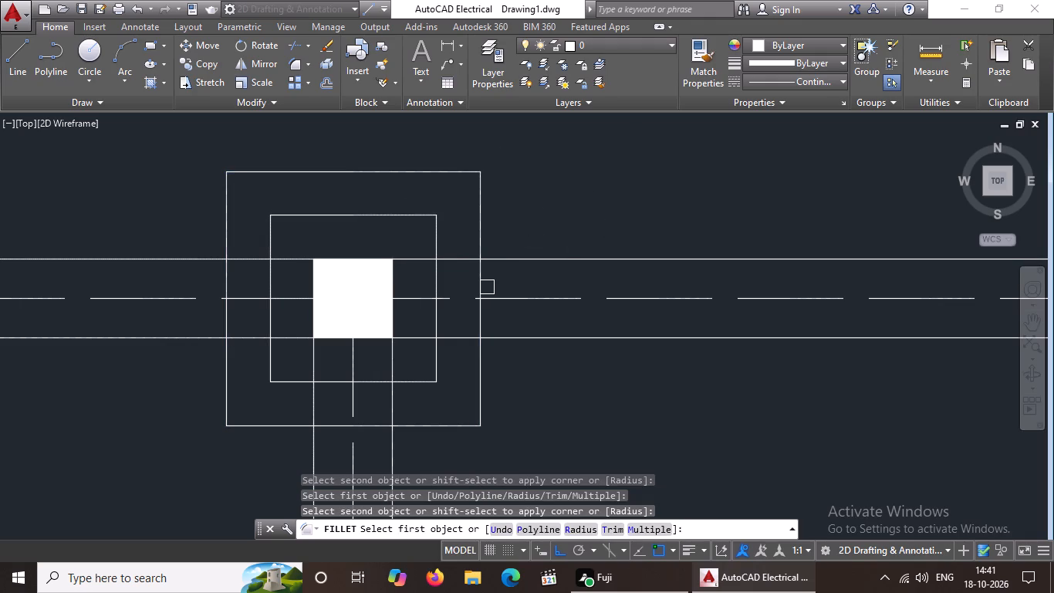
Fillet the inner offset lines around the column at the layout's northwest corner into a closed inner footing outline with four sharp corners.
{"action": "scroll", "coordinate": [502, 269], "scroll_direction": "down", "scroll_amount": 3}
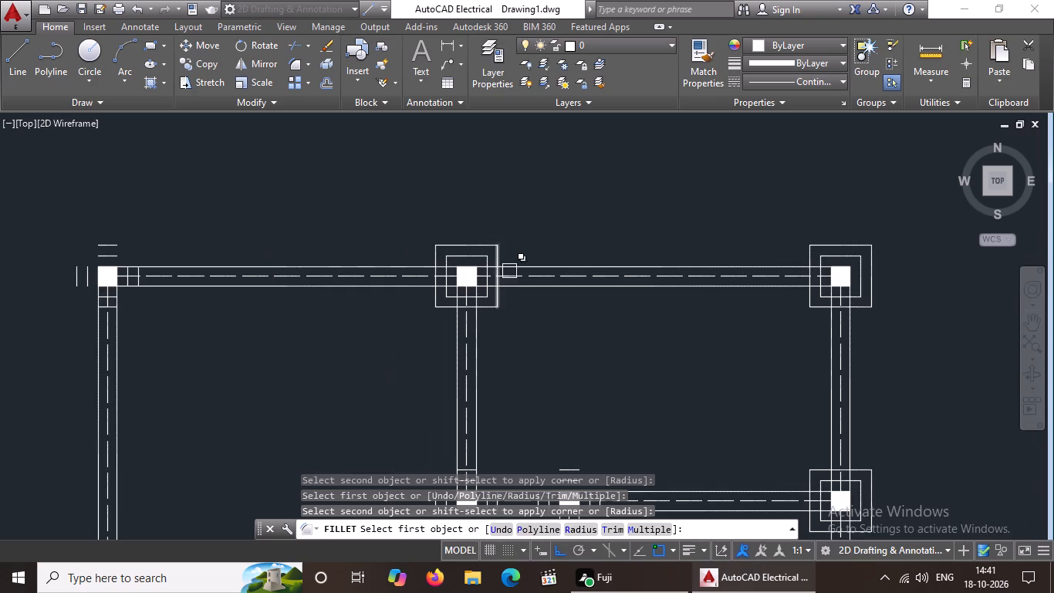
{"action": "scroll", "coordinate": [93, 272], "scroll_direction": "up", "scroll_amount": 4}
{"action": "left_click", "coordinate": [51, 315]}
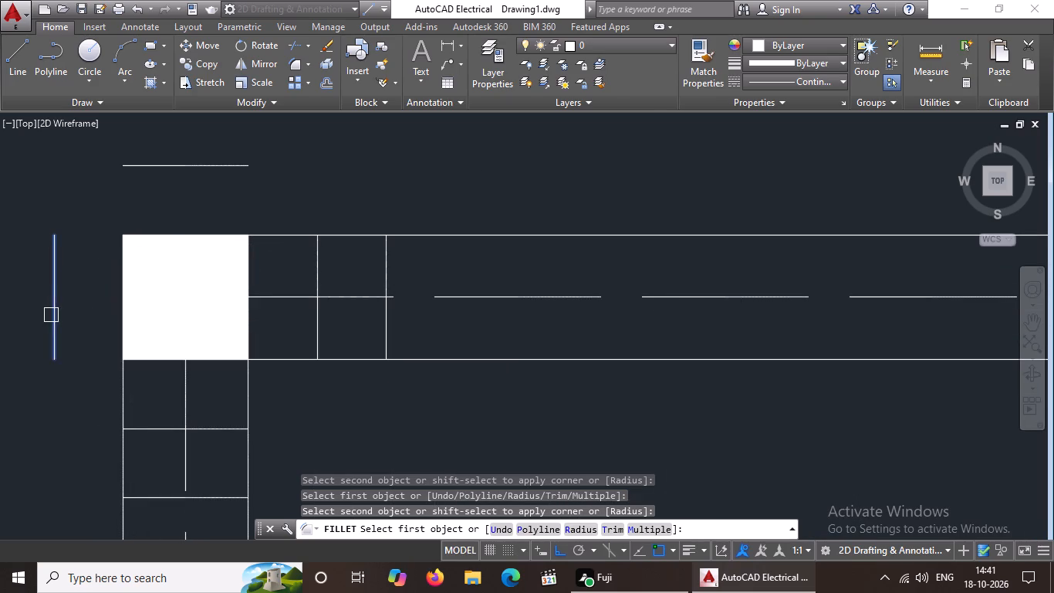
{"action": "left_click", "coordinate": [154, 430]}
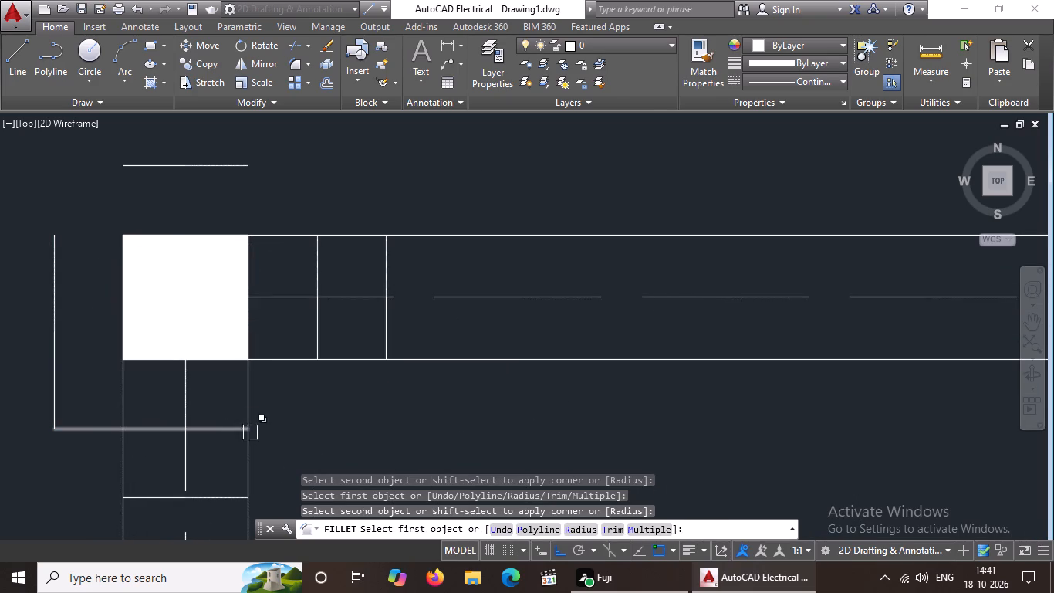
{"action": "left_click_drag", "start_coordinate": [234, 428], "coordinate": [241, 421]}
{"action": "left_click", "coordinate": [312, 331]}
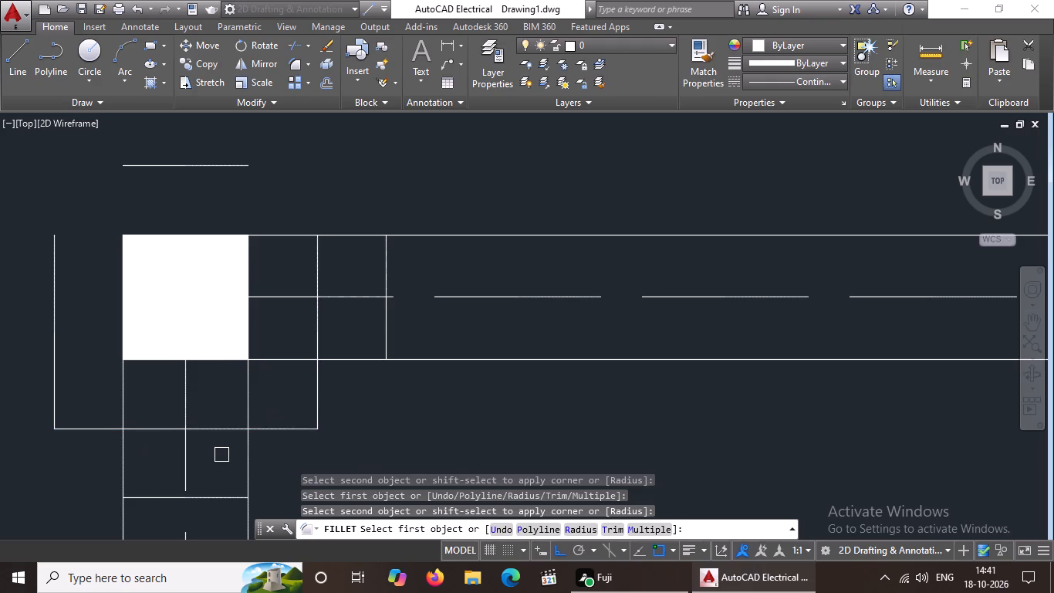
{"action": "left_click", "coordinate": [50, 276]}
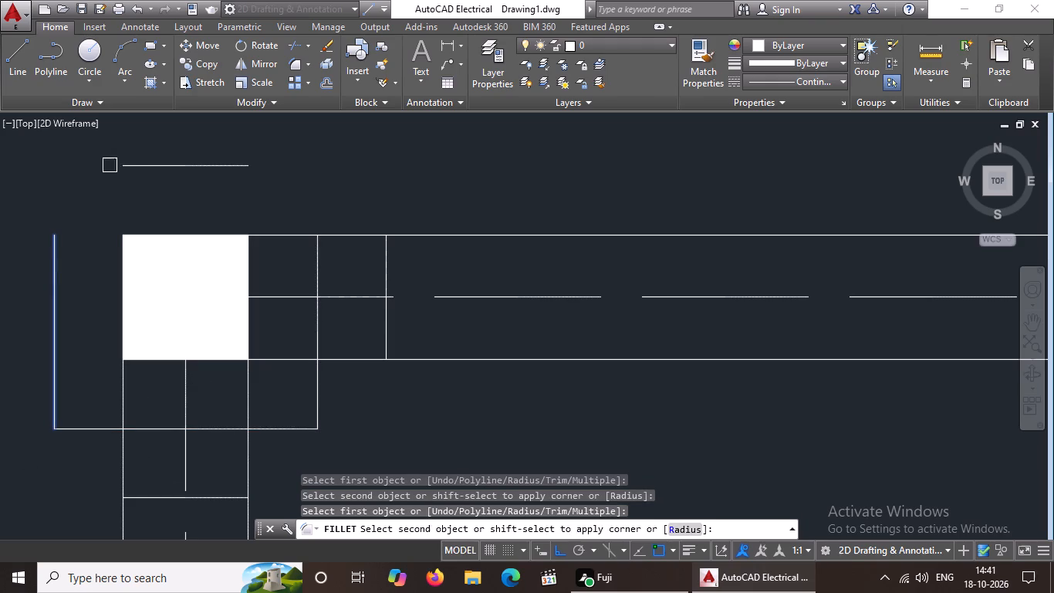
{"action": "left_click", "coordinate": [130, 161]}
{"action": "left_click", "coordinate": [209, 161]}
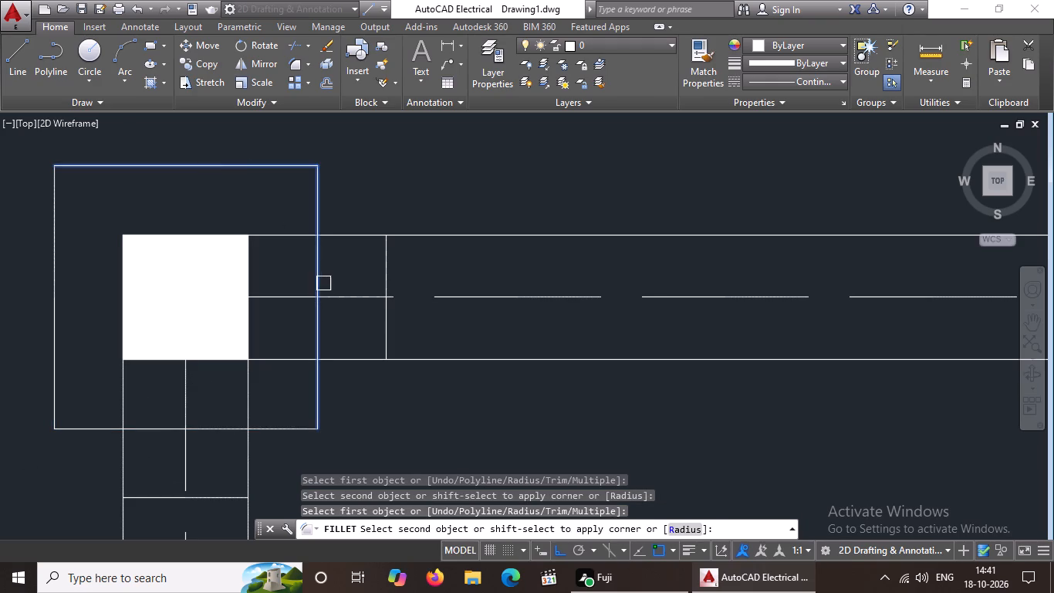
{"action": "left_click", "coordinate": [323, 283]}
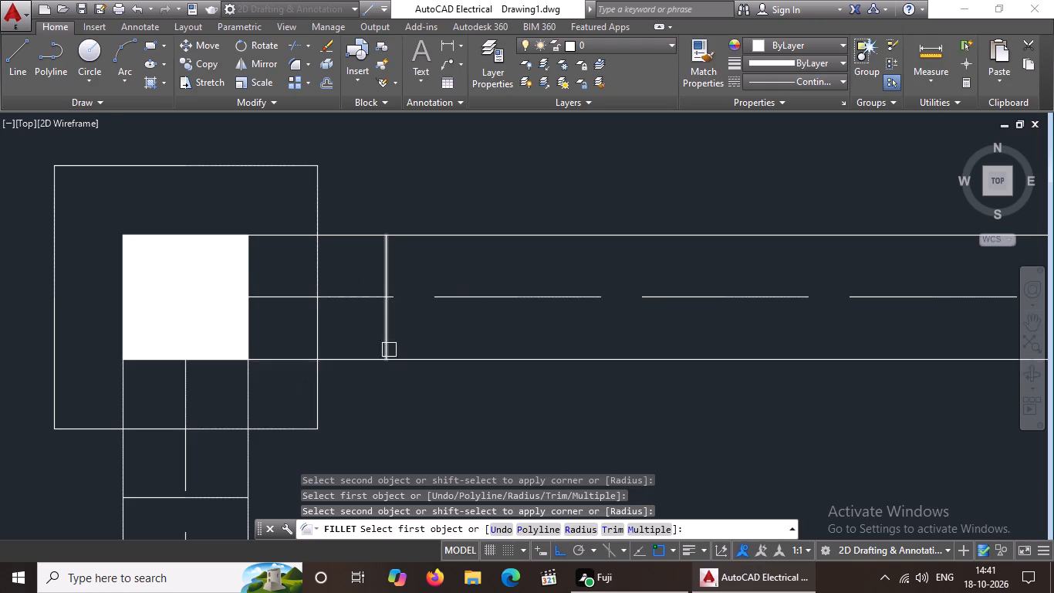
Fillet the outer offset lines around that northwest corner column into a closed outer footing outline with four sharp corners.
{"action": "scroll", "coordinate": [398, 335], "scroll_direction": "down", "scroll_amount": 2}
{"action": "left_click", "coordinate": [325, 395]}
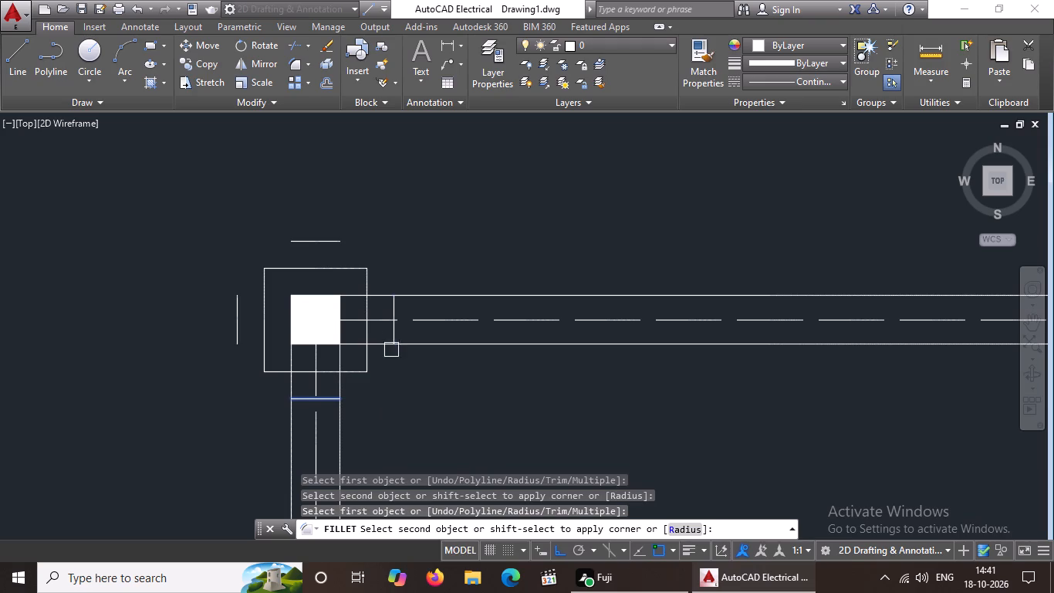
{"action": "left_click", "coordinate": [391, 335]}
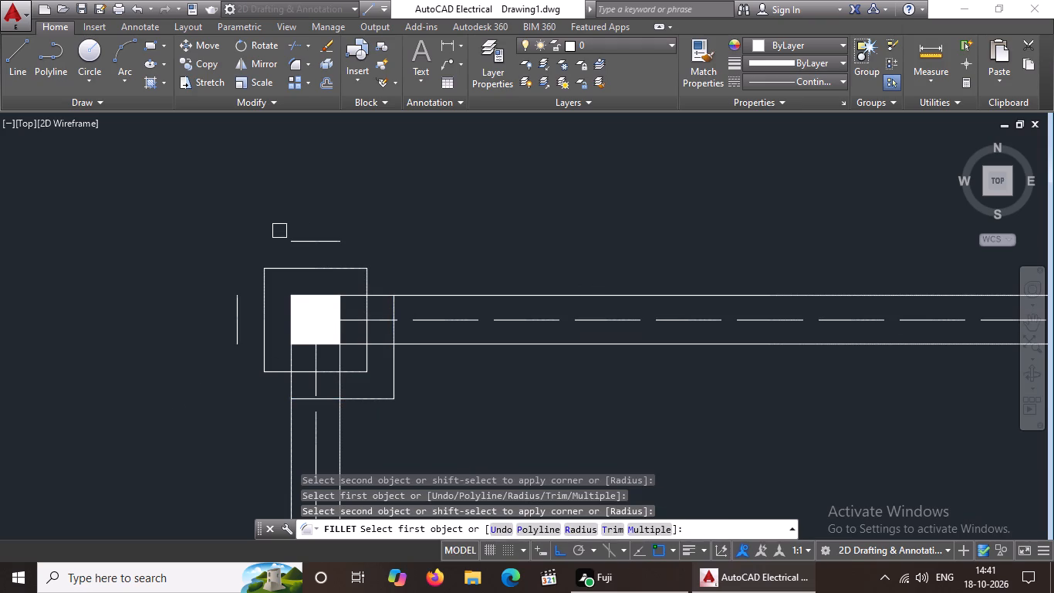
{"action": "left_click", "coordinate": [332, 242]}
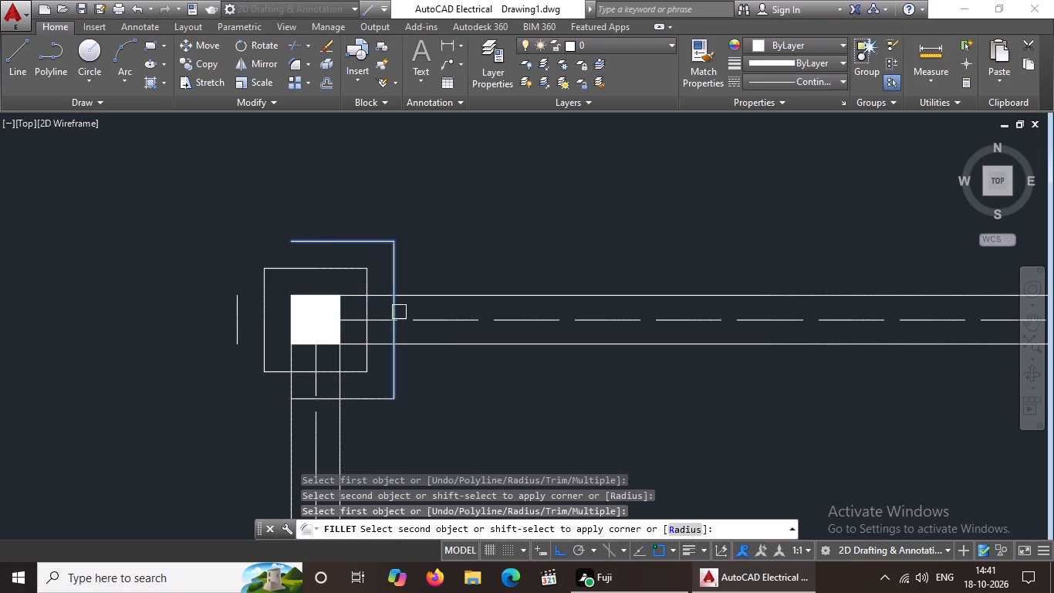
{"action": "left_click", "coordinate": [396, 305]}
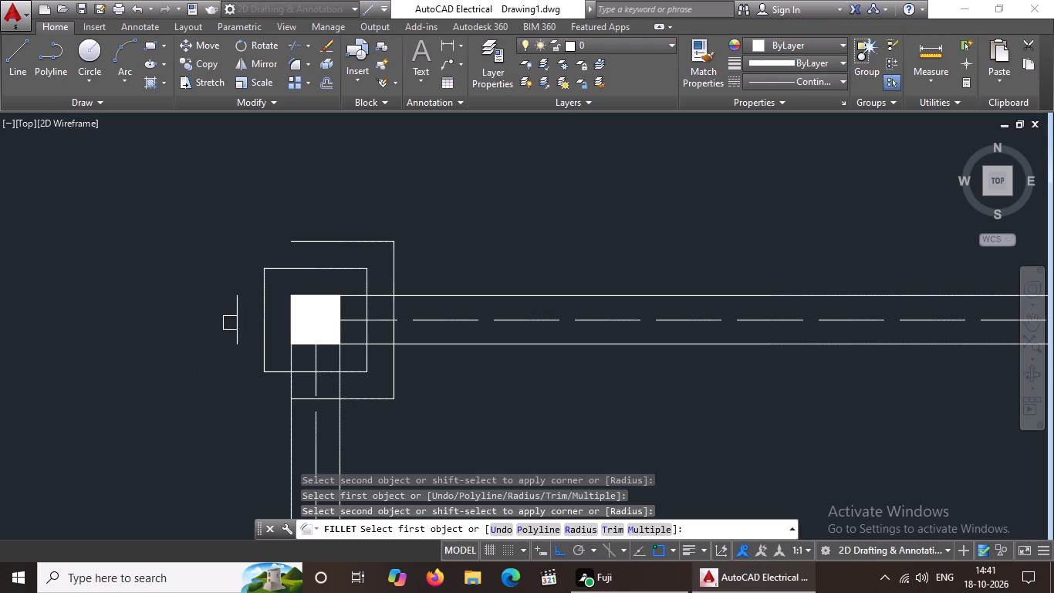
{"action": "left_click_drag", "start_coordinate": [231, 320], "coordinate": [237, 308]}
{"action": "left_click", "coordinate": [305, 240]}
{"action": "left_click", "coordinate": [306, 403]}
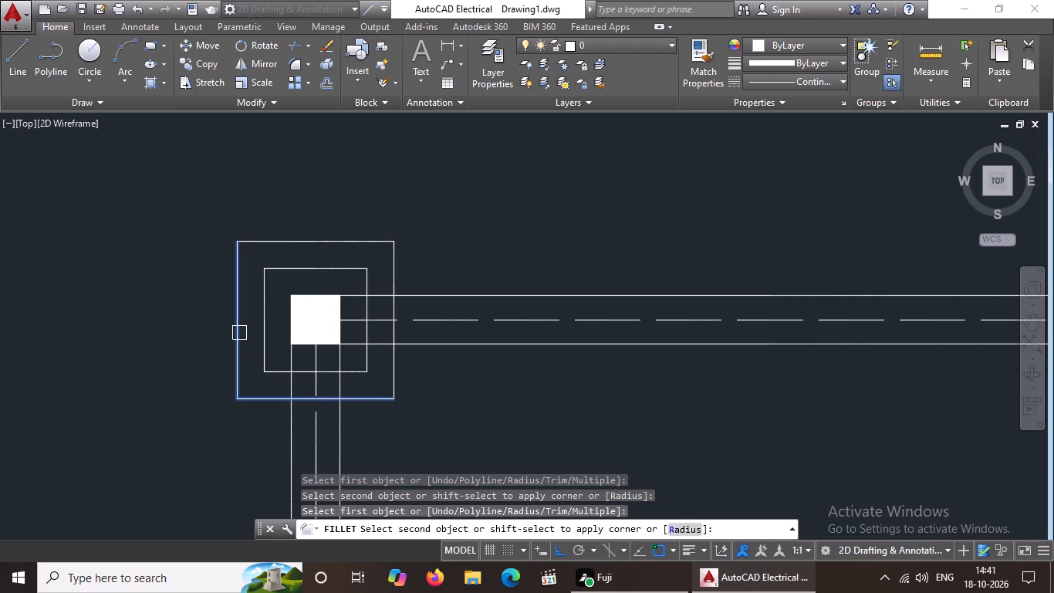
{"action": "left_click", "coordinate": [239, 333]}
Fillet the inner and outer offset lines into sharp southwest and southeast corners around the interior column where the north and east beams meet.
{"action": "scroll", "coordinate": [322, 293], "scroll_direction": "down", "scroll_amount": 3}
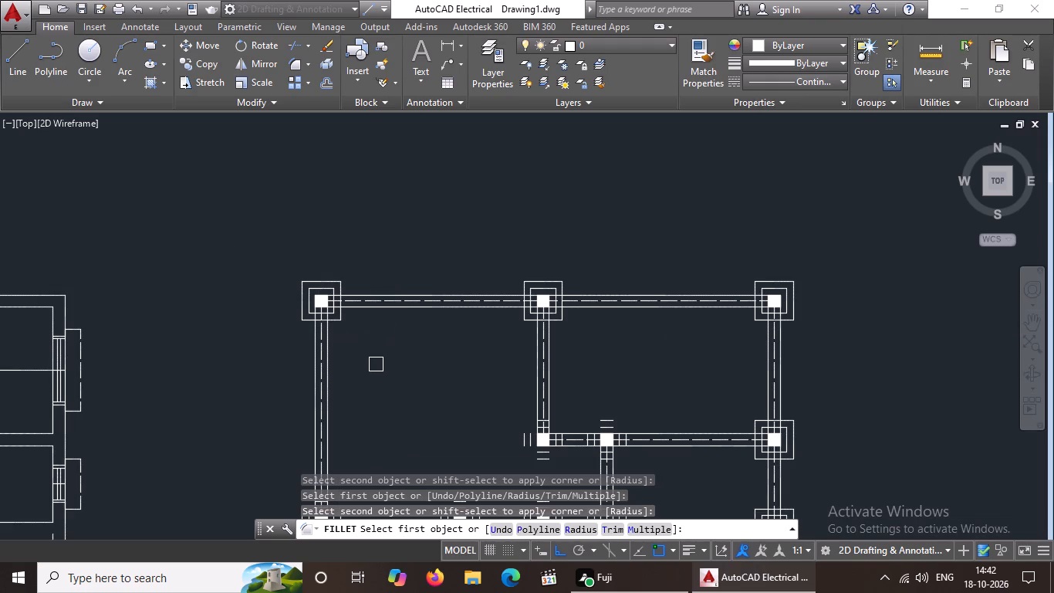
{"action": "middle_click_drag", "start_coordinate": [573, 398], "coordinate": [542, 266]}
{"action": "scroll", "coordinate": [549, 296], "scroll_direction": "up", "scroll_amount": 1}
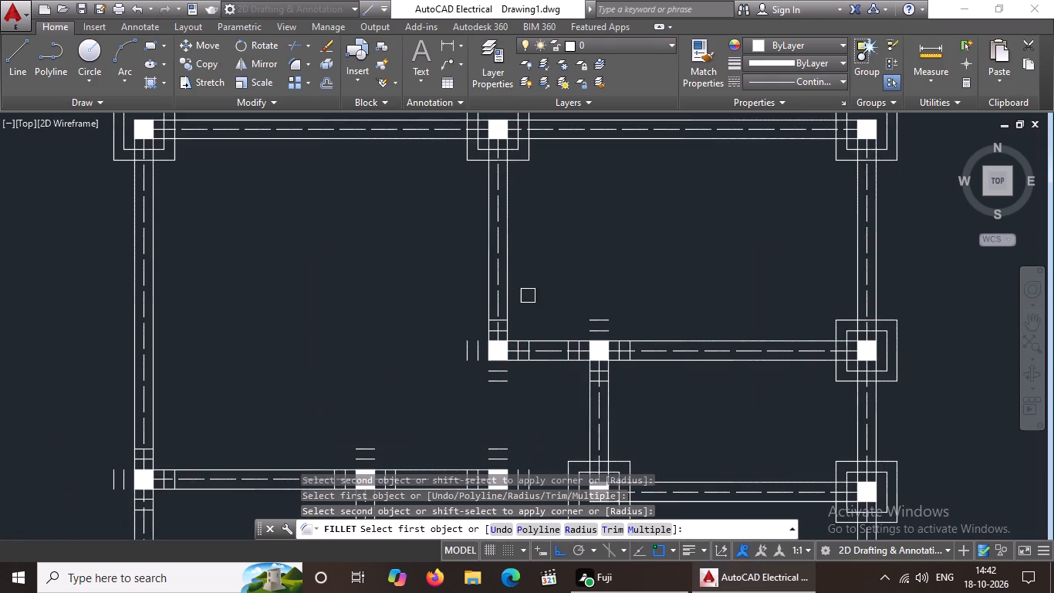
{"action": "scroll", "coordinate": [492, 373], "scroll_direction": "up", "scroll_amount": 2}
{"action": "left_click", "coordinate": [449, 331]}
{"action": "left_click", "coordinate": [494, 368]}
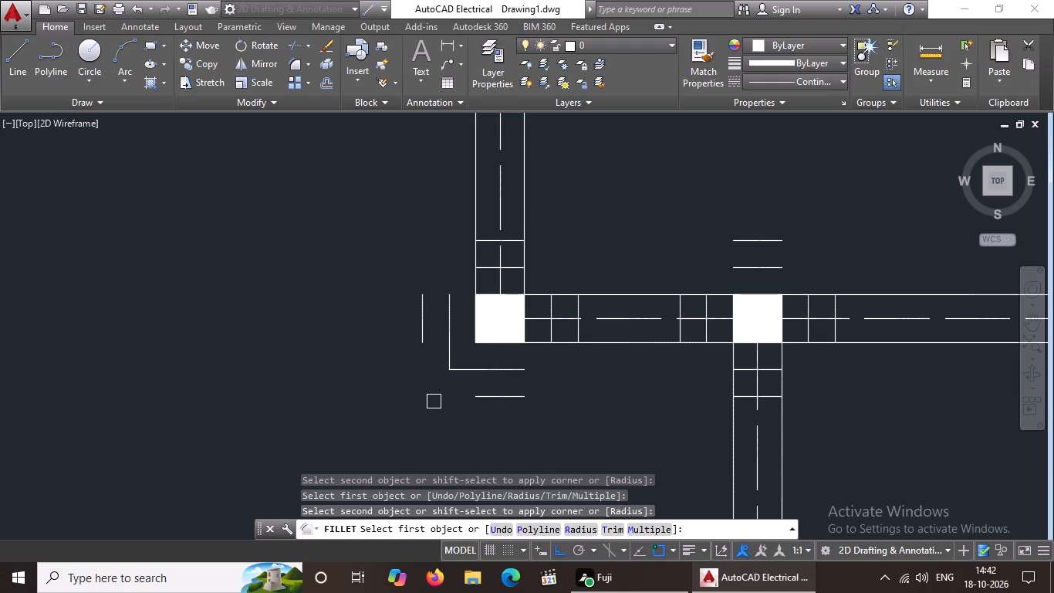
{"action": "left_click", "coordinate": [520, 374]}
{"action": "left_click", "coordinate": [547, 332]}
{"action": "left_click", "coordinate": [425, 325]}
{"action": "left_click", "coordinate": [506, 402]}
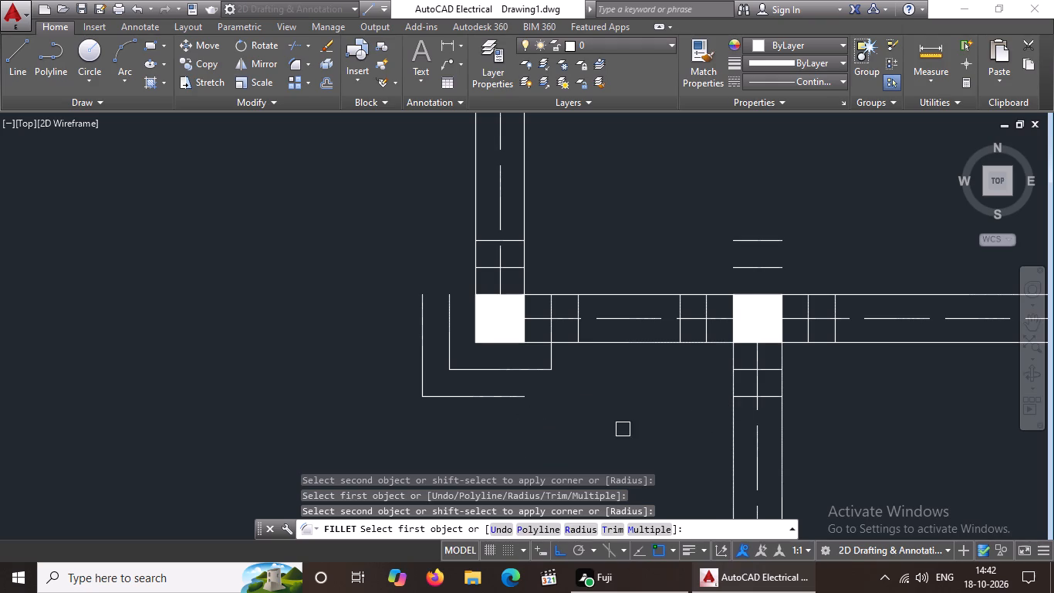
{"action": "left_click", "coordinate": [501, 398]}
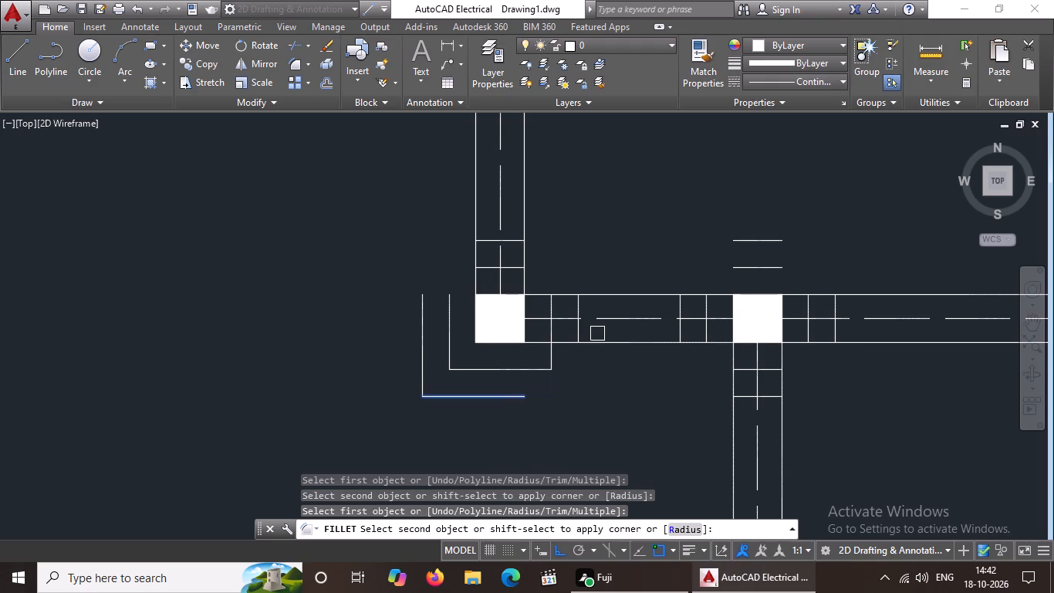
{"action": "left_click", "coordinate": [573, 334]}
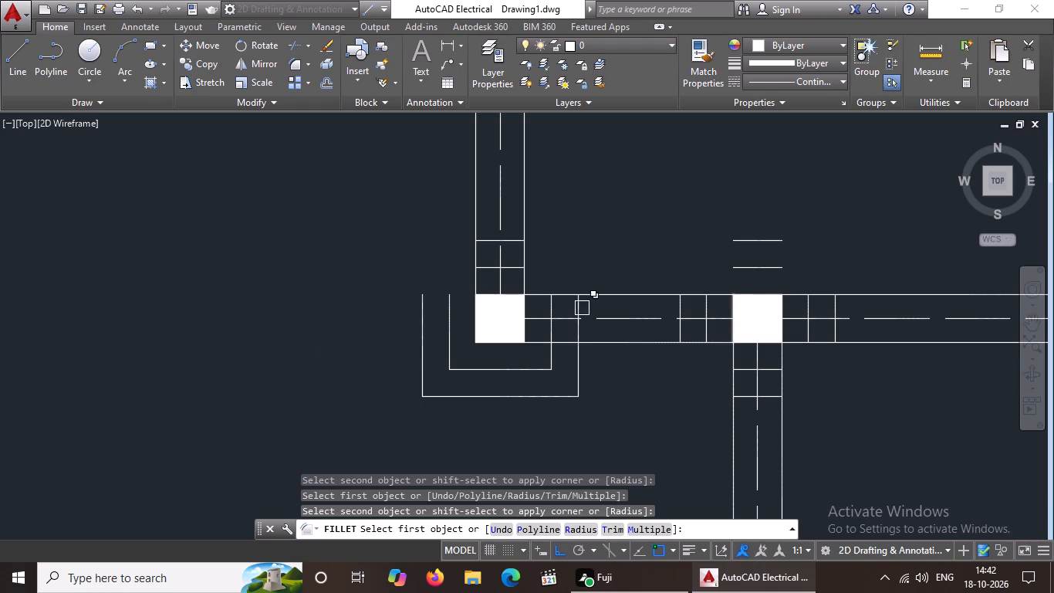
Fillet the inner and outer offset lines into sharp northwest corners around that interior column.
{"action": "left_click", "coordinate": [449, 307]}
{"action": "left_click", "coordinate": [488, 268]}
{"action": "left_click", "coordinate": [416, 318]}
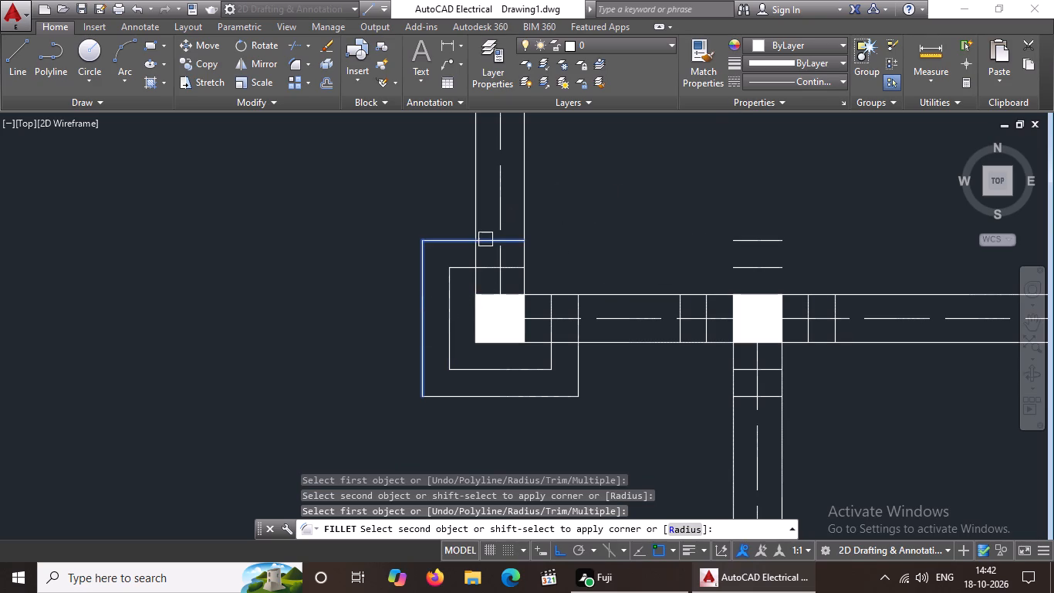
{"action": "left_click", "coordinate": [485, 239]}
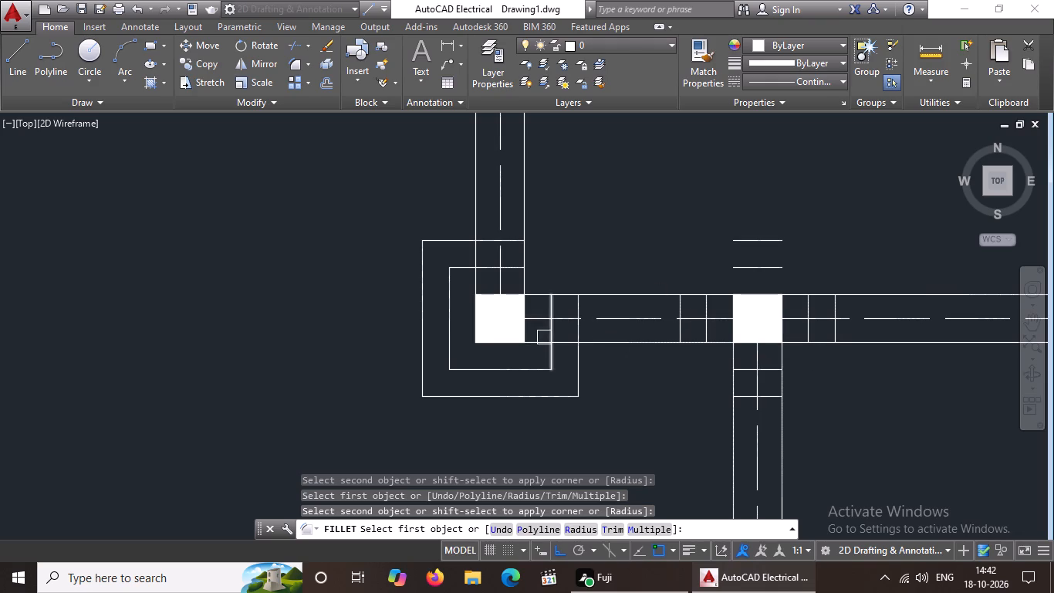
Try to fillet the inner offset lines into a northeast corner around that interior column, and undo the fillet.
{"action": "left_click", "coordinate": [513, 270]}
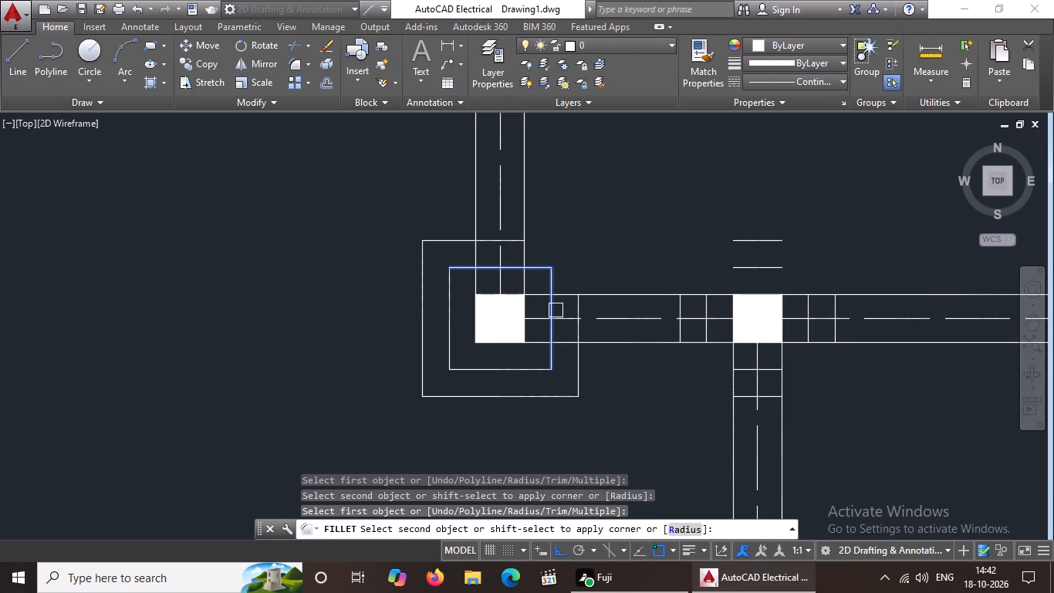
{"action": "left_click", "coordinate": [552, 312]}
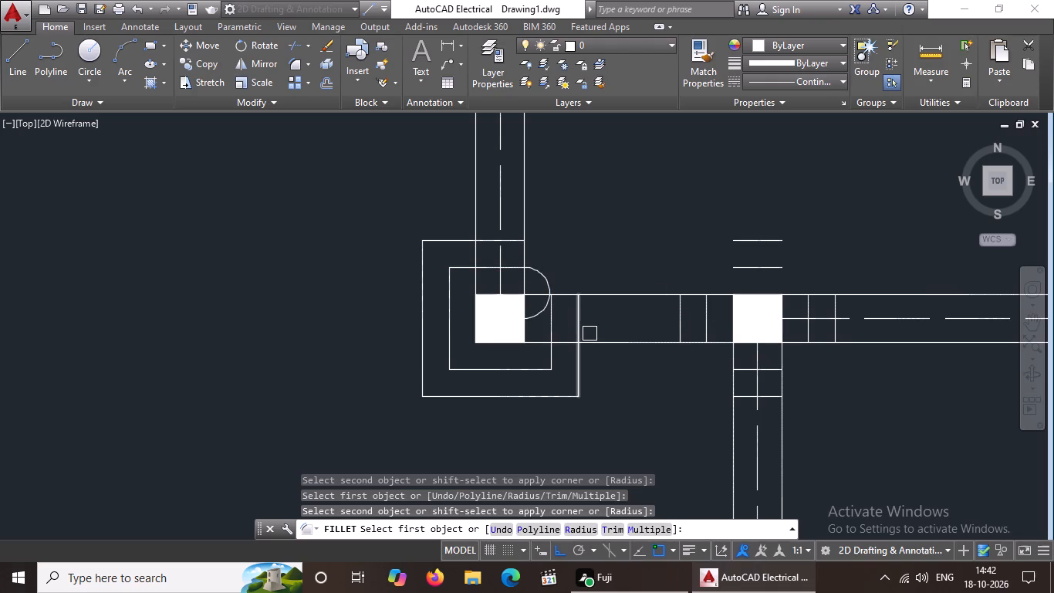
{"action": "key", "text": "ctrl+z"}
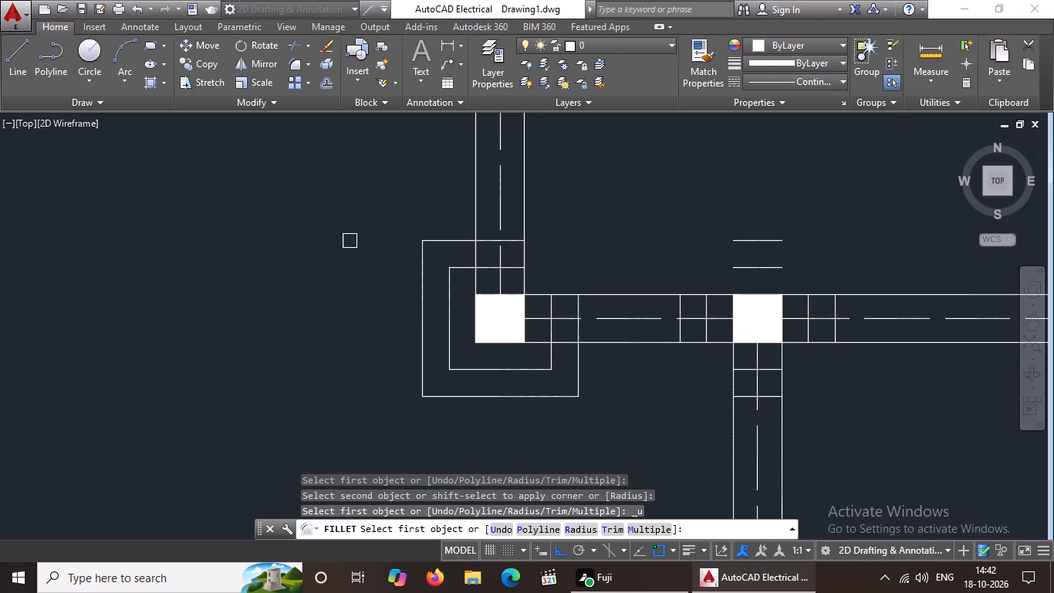
Fillet the inner and outer offset lines into sharp northeast corners around the interior column where the north and east beams meet.
{"action": "left_click", "coordinate": [508, 265]}
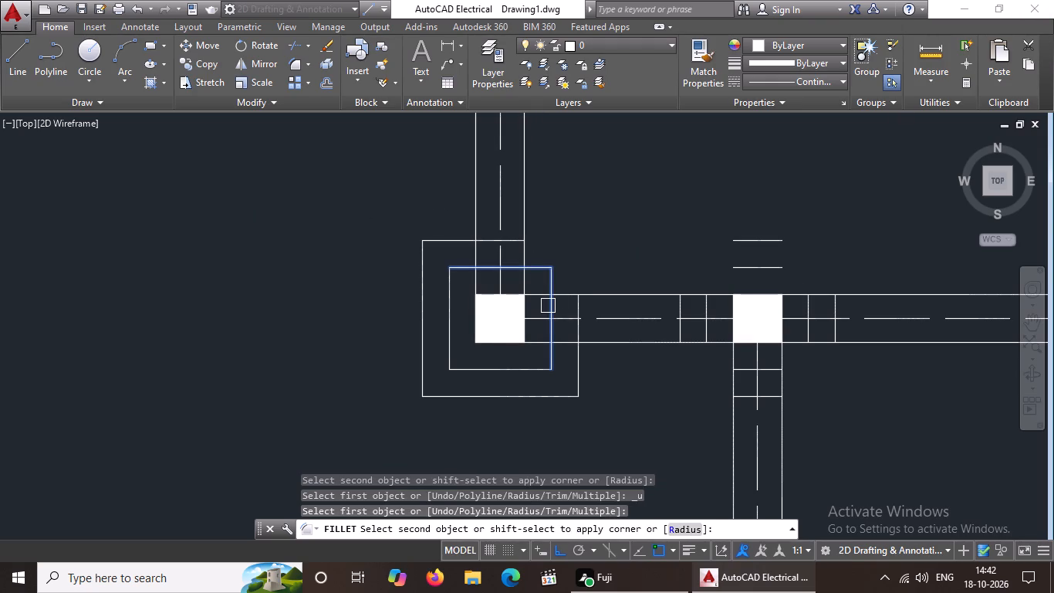
{"action": "left_click", "coordinate": [548, 306]}
{"action": "left_click", "coordinate": [512, 238]}
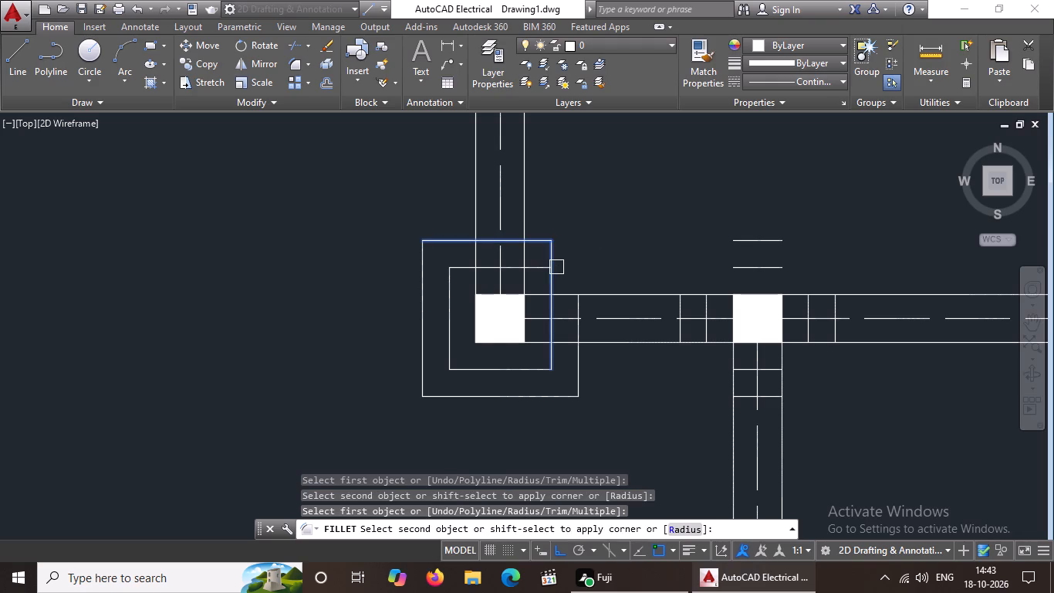
{"action": "left_click", "coordinate": [579, 306]}
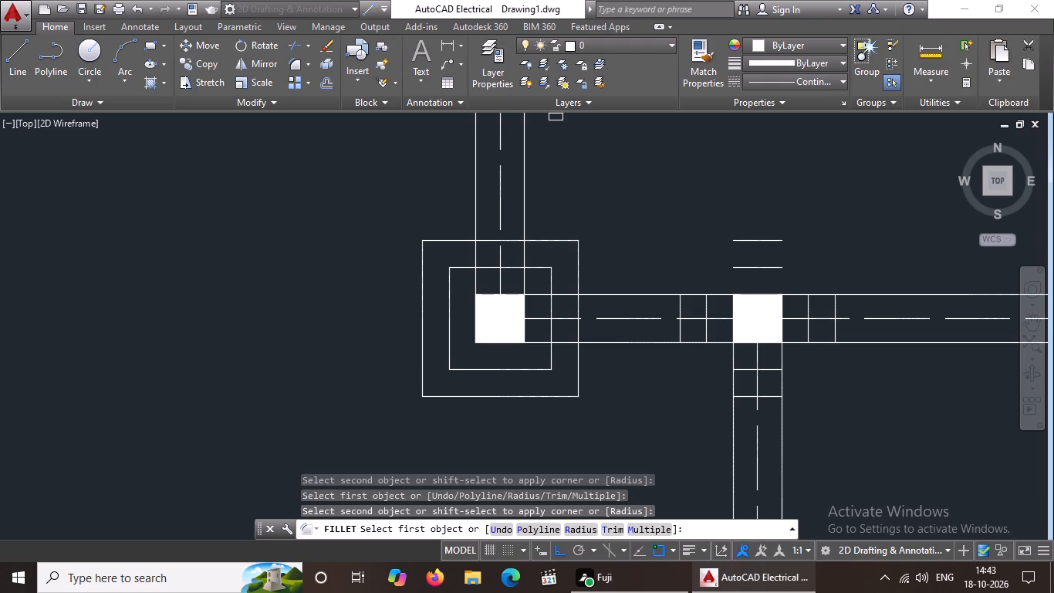
Fillet the inner and outer offset lines into sharp southeast and southwest corners around the adjacent column to the east, at the T-junction with the south beam.
{"action": "scroll", "coordinate": [561, 112], "scroll_direction": "down", "scroll_amount": 3}
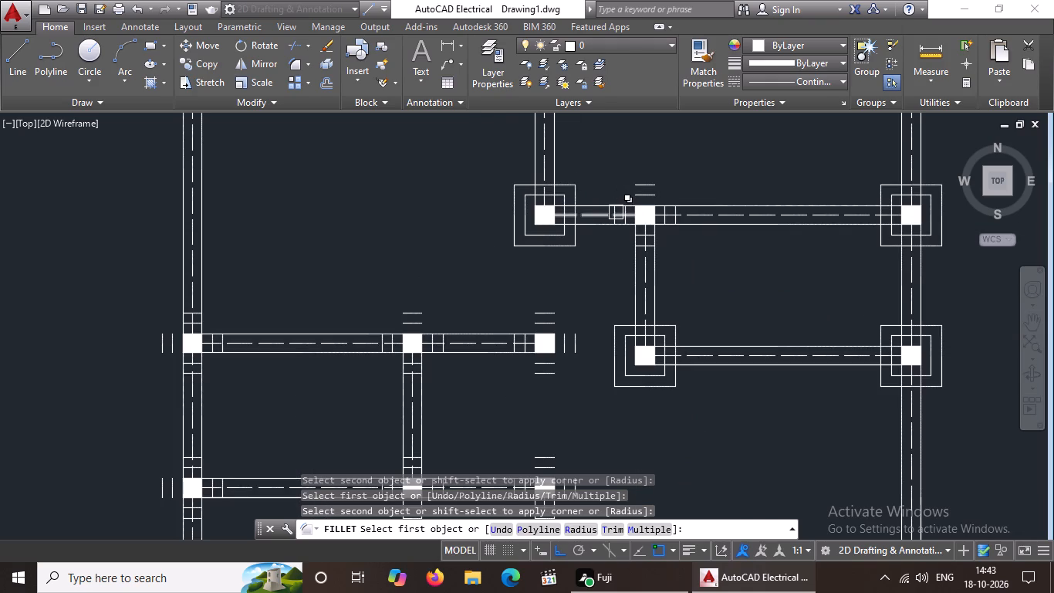
{"action": "scroll", "coordinate": [617, 190], "scroll_direction": "down", "scroll_amount": 2}
{"action": "scroll", "coordinate": [633, 158], "scroll_direction": "up", "scroll_amount": 3}
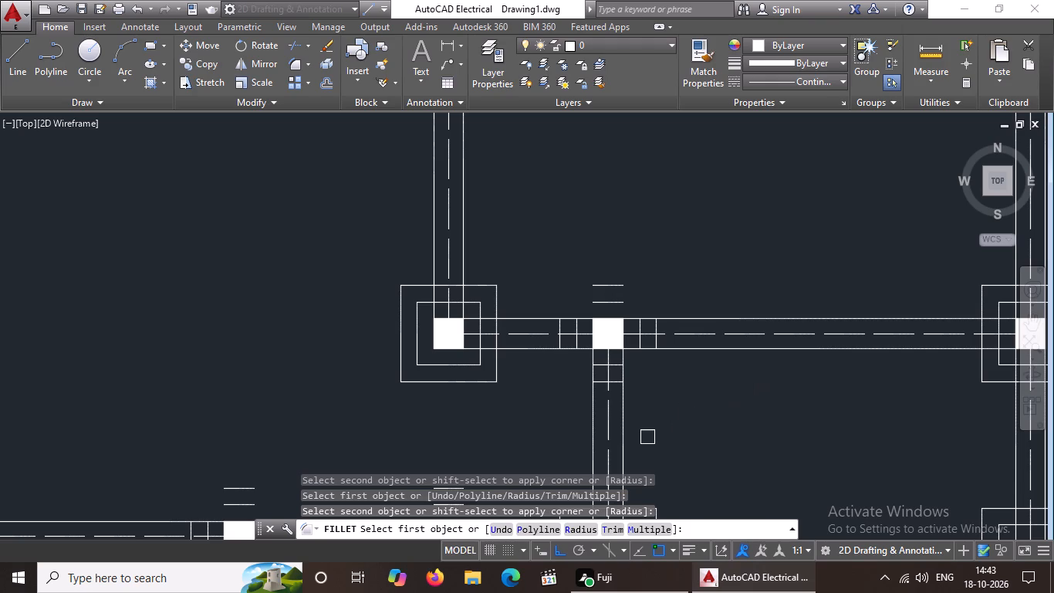
{"action": "scroll", "coordinate": [604, 394], "scroll_direction": "up", "scroll_amount": 2}
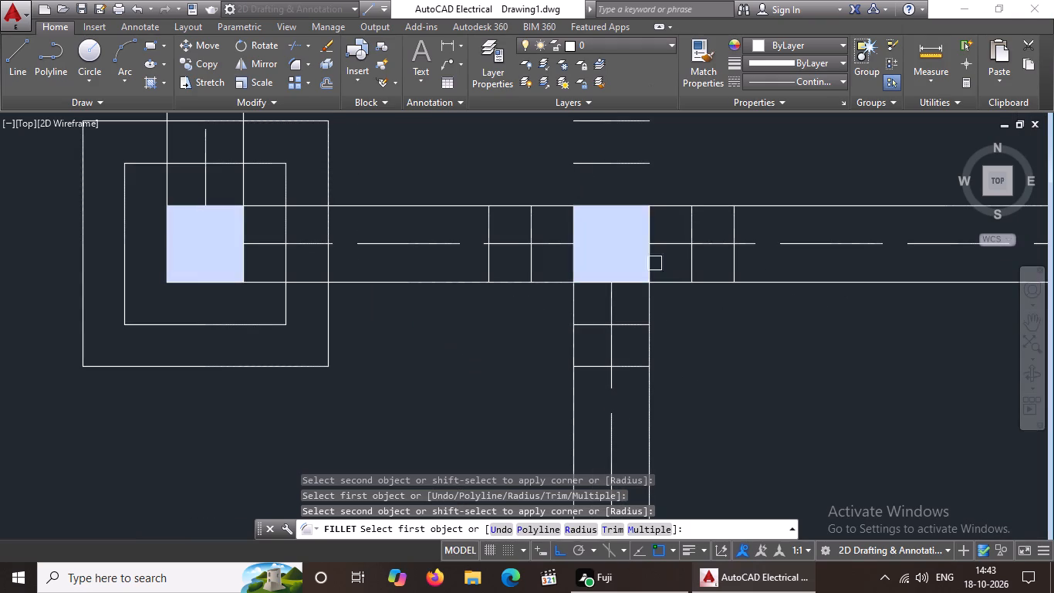
{"action": "left_click_drag", "start_coordinate": [634, 327], "coordinate": [661, 314]}
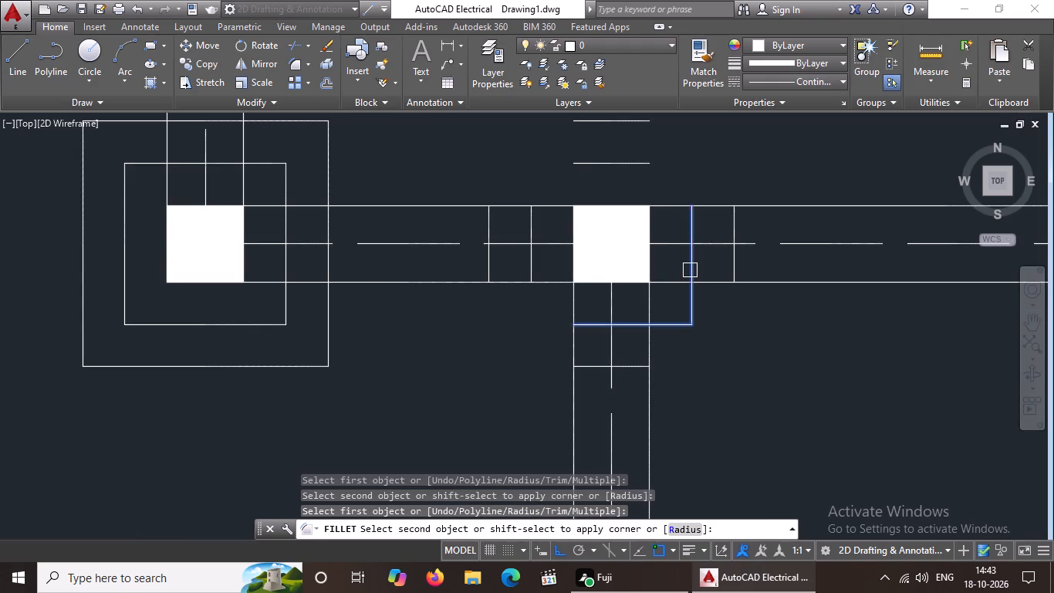
{"action": "left_click", "coordinate": [691, 269]}
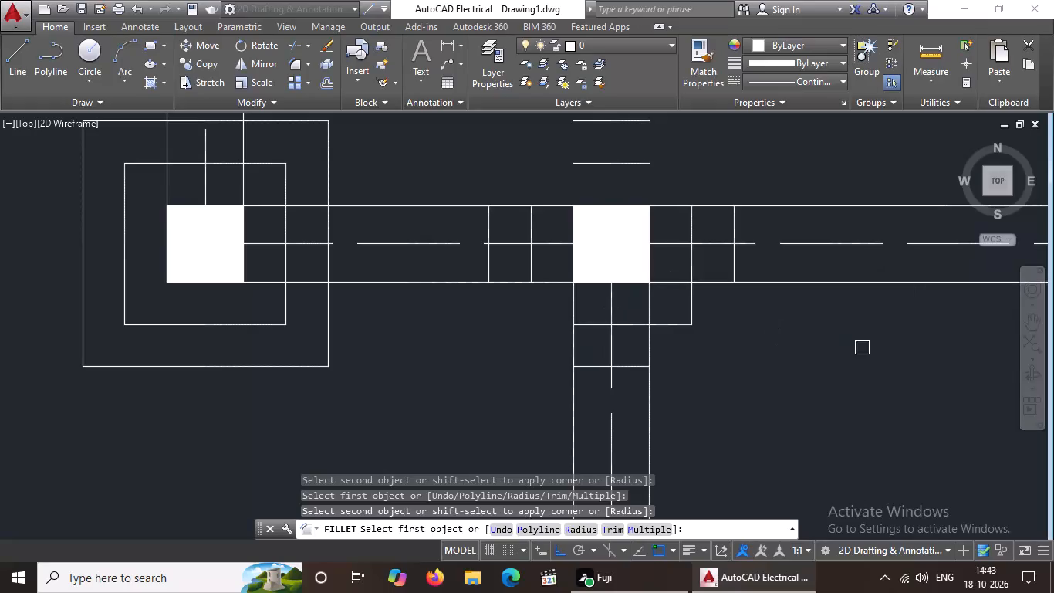
{"action": "left_click", "coordinate": [633, 371]}
{"action": "left_click", "coordinate": [729, 269]}
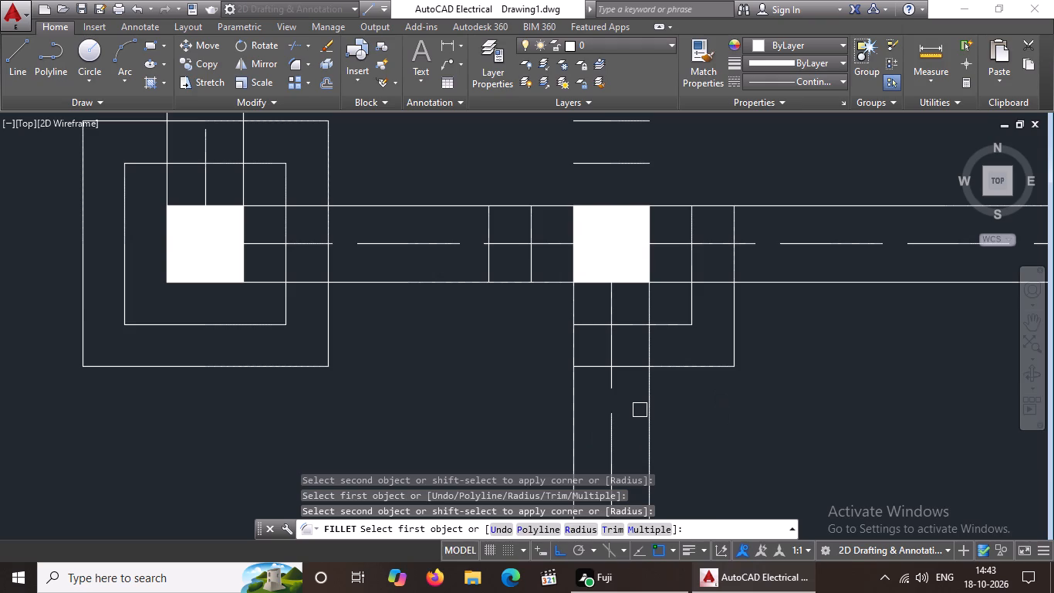
{"action": "left_click", "coordinate": [529, 269]}
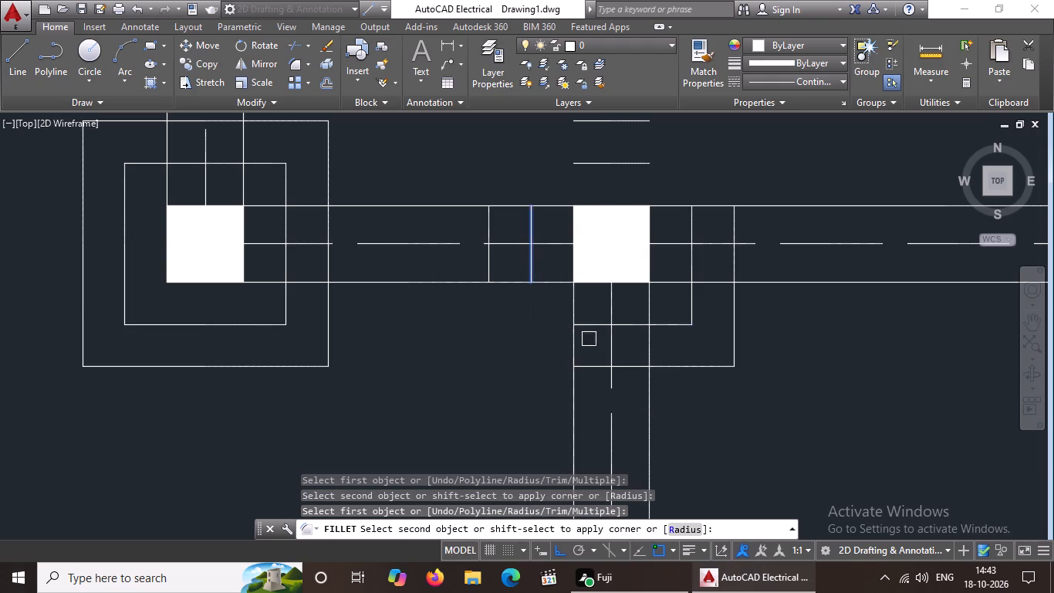
{"action": "left_click", "coordinate": [603, 329]}
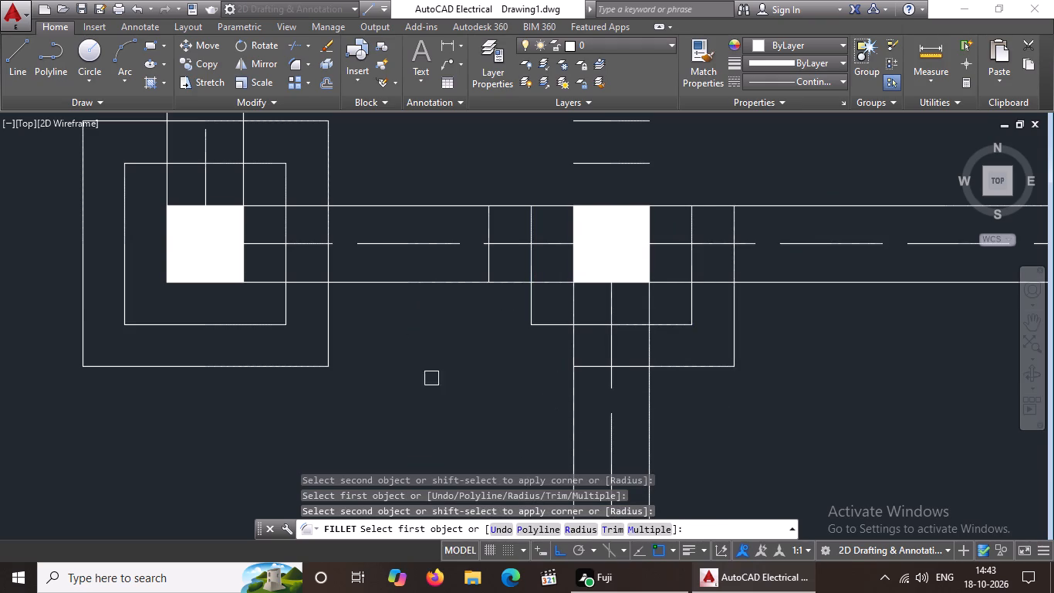
{"action": "left_click_drag", "start_coordinate": [492, 261], "coordinate": [490, 276]}
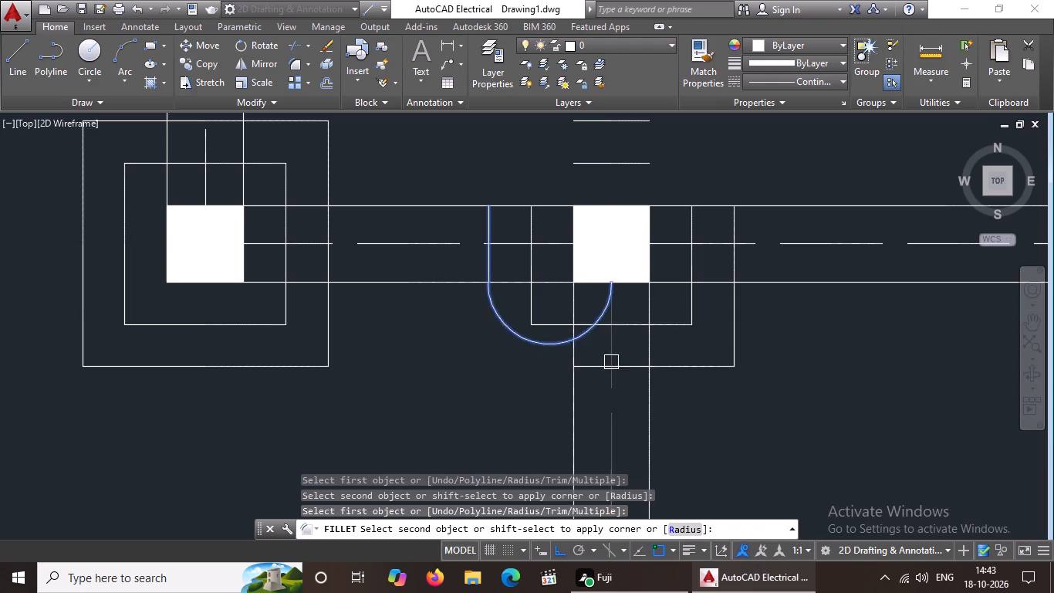
{"action": "left_click", "coordinate": [586, 366]}
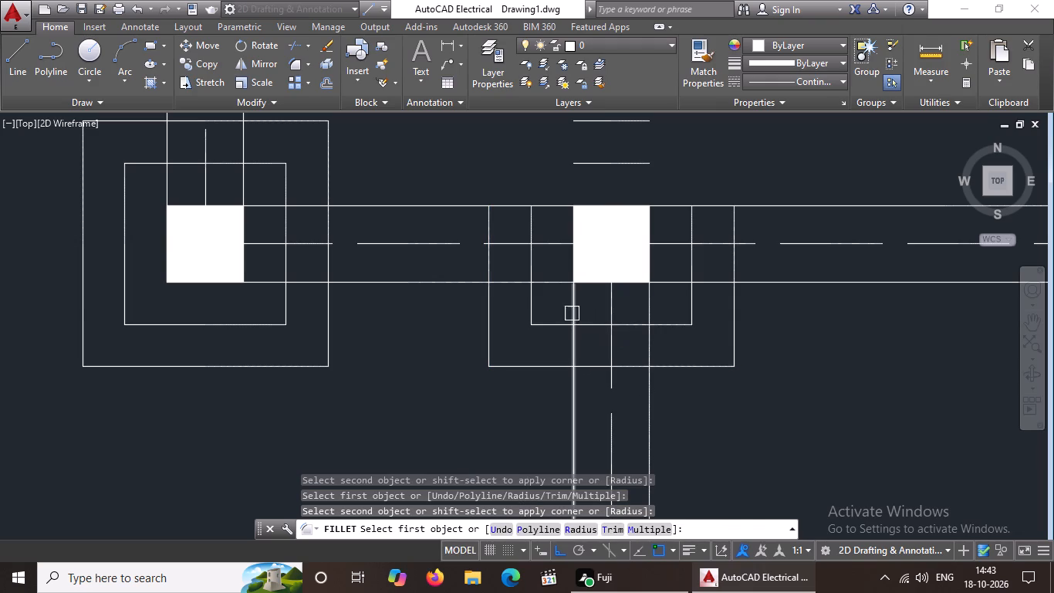
Fillet the inner and outer offset lines into sharp northwest and northeast corners around that T-junction column, closing both footing outlines.
{"action": "left_click", "coordinate": [531, 234]}
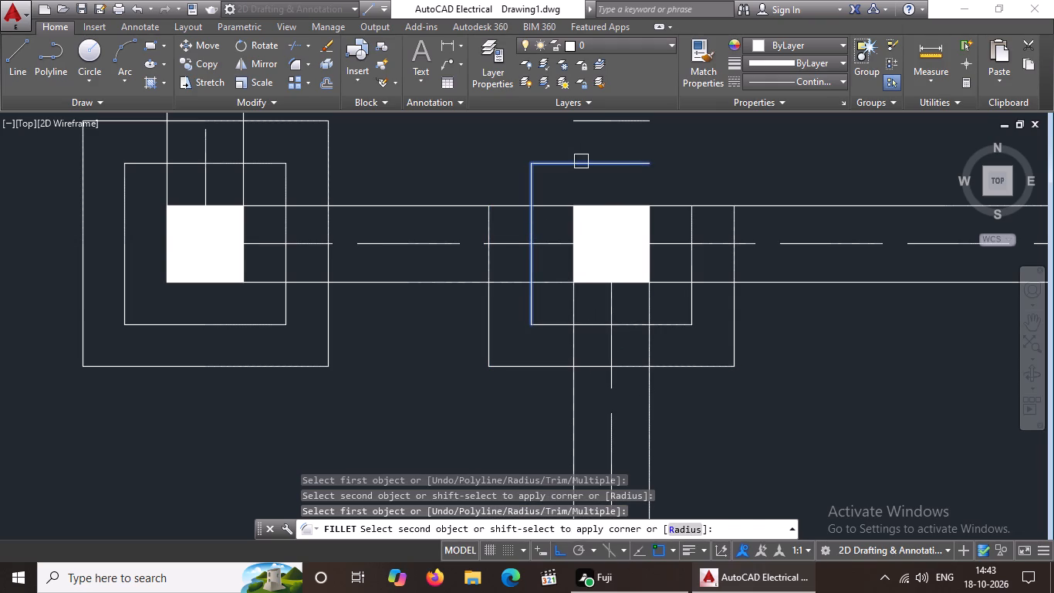
{"action": "left_click", "coordinate": [581, 162]}
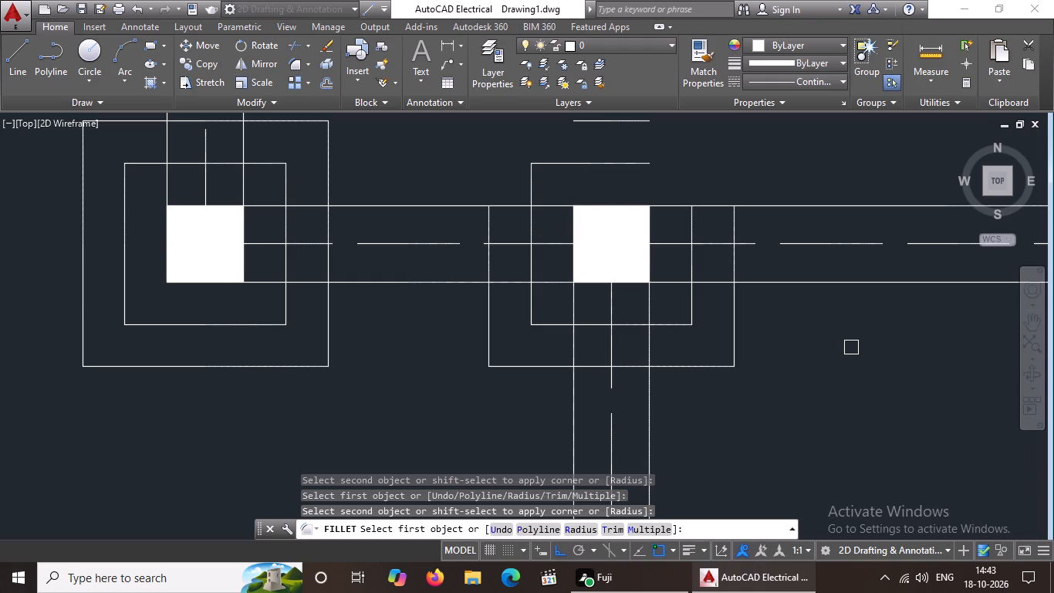
{"action": "scroll", "coordinate": [683, 230], "scroll_direction": "down", "scroll_amount": 2}
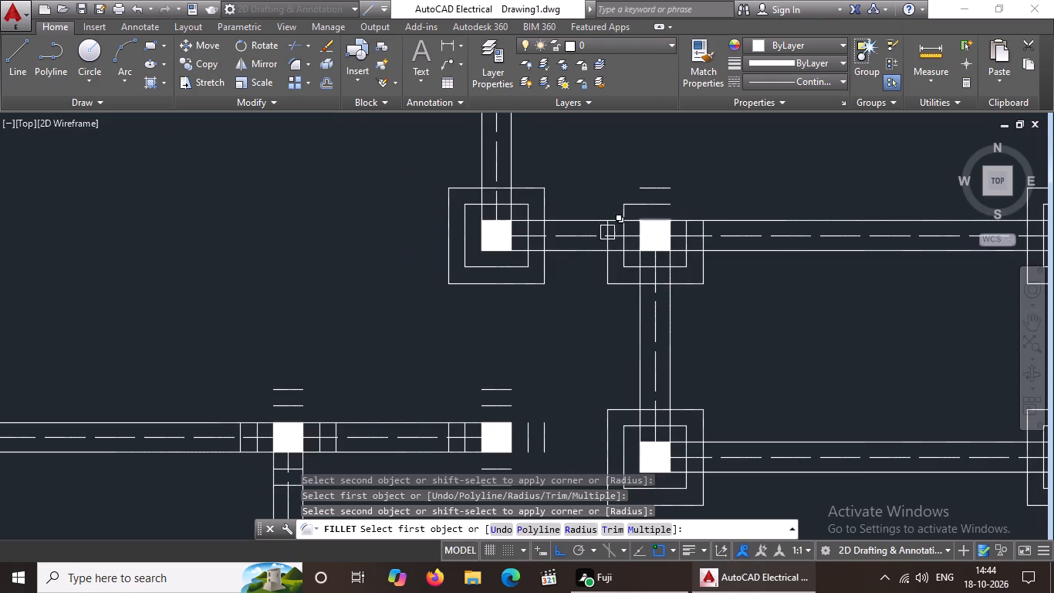
{"action": "scroll", "coordinate": [617, 225], "scroll_direction": "up", "scroll_amount": 2}
{"action": "left_click", "coordinate": [593, 230]}
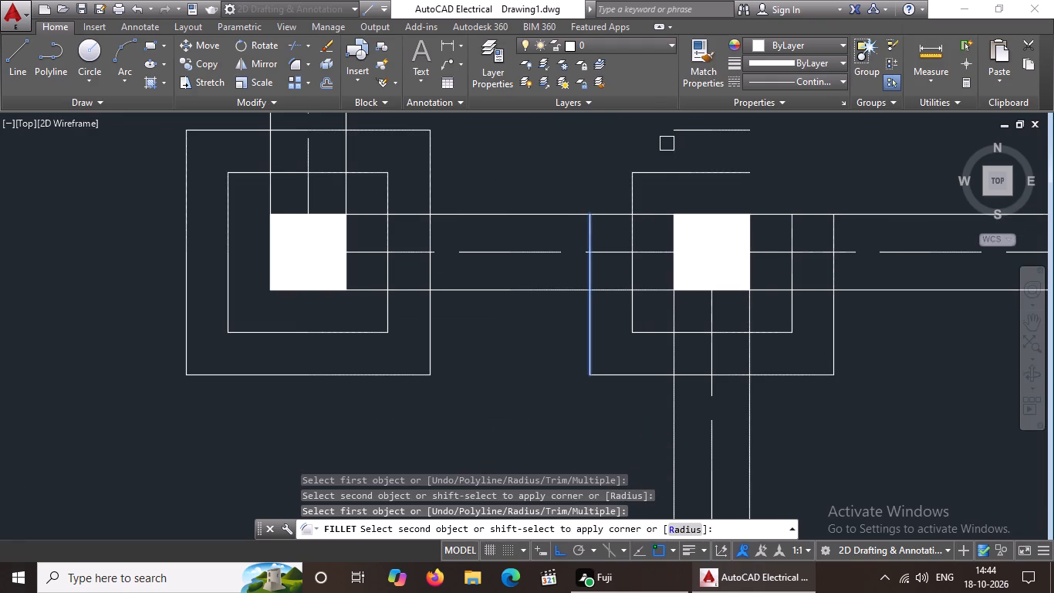
{"action": "left_click", "coordinate": [683, 130]}
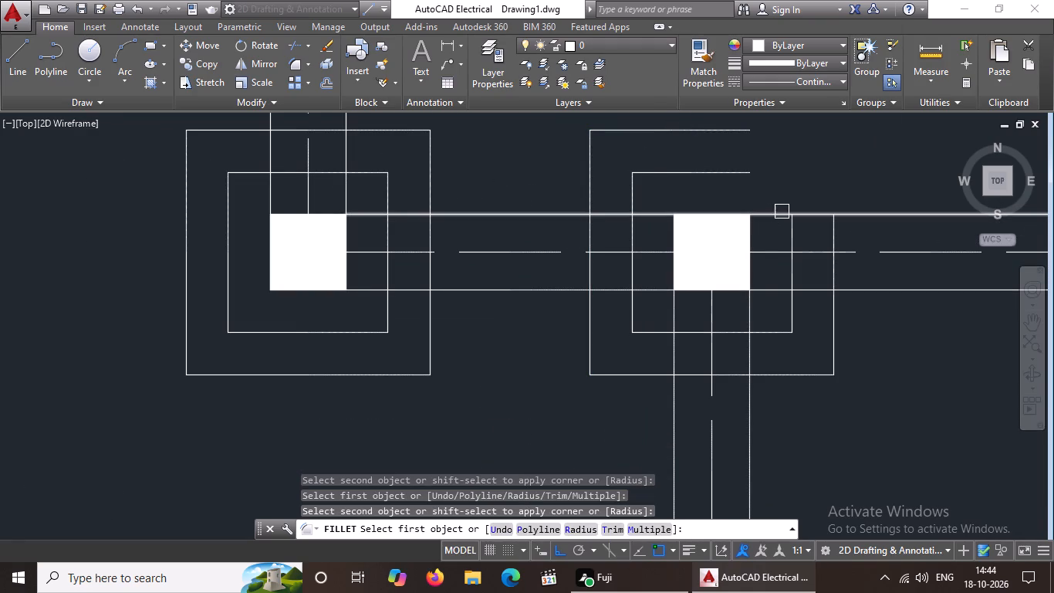
{"action": "left_click", "coordinate": [742, 173]}
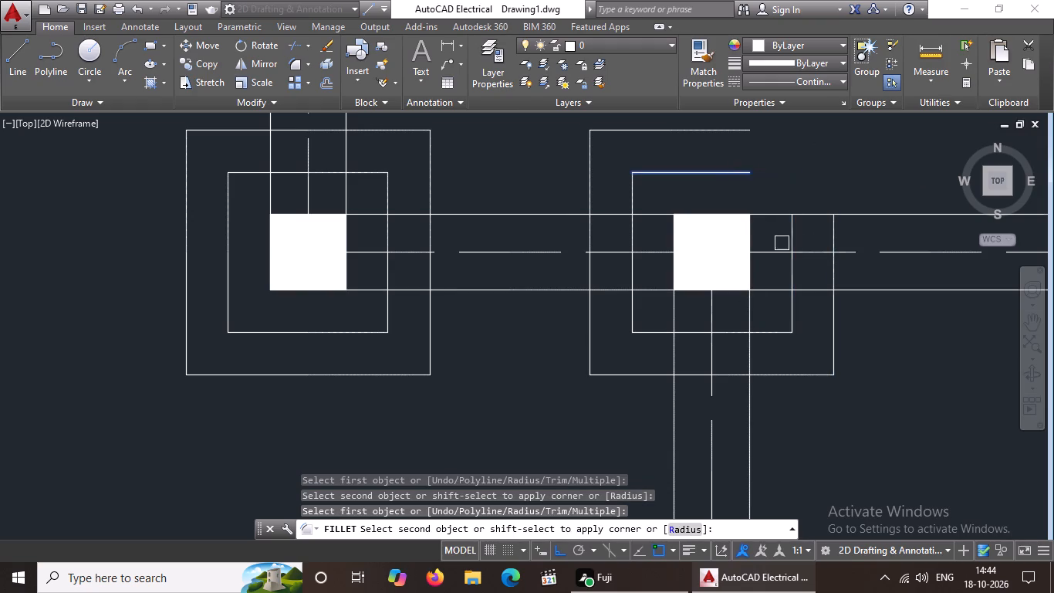
{"action": "left_click", "coordinate": [790, 234]}
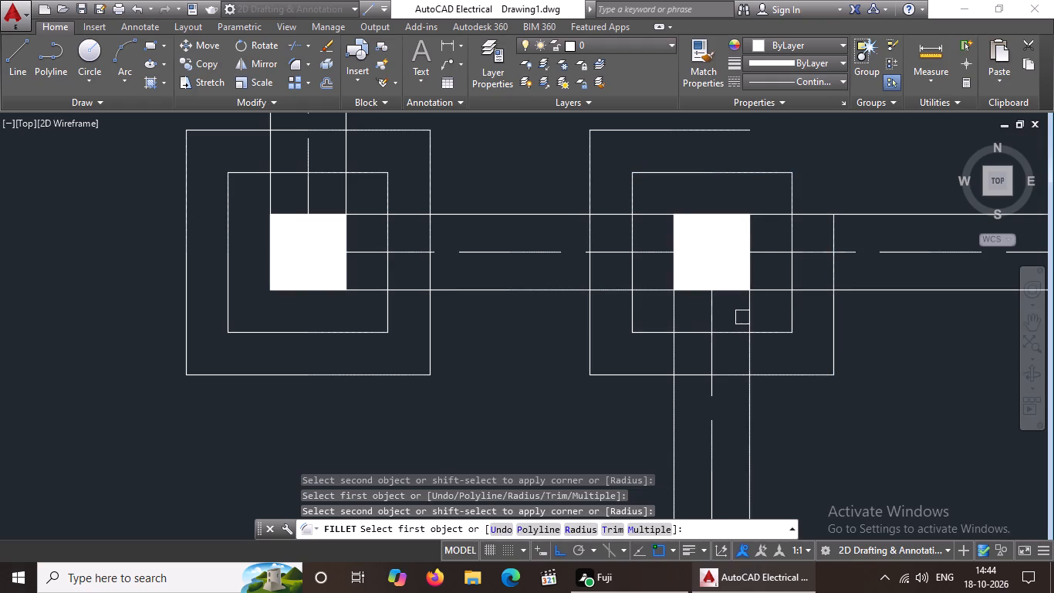
{"action": "left_click", "coordinate": [727, 132]}
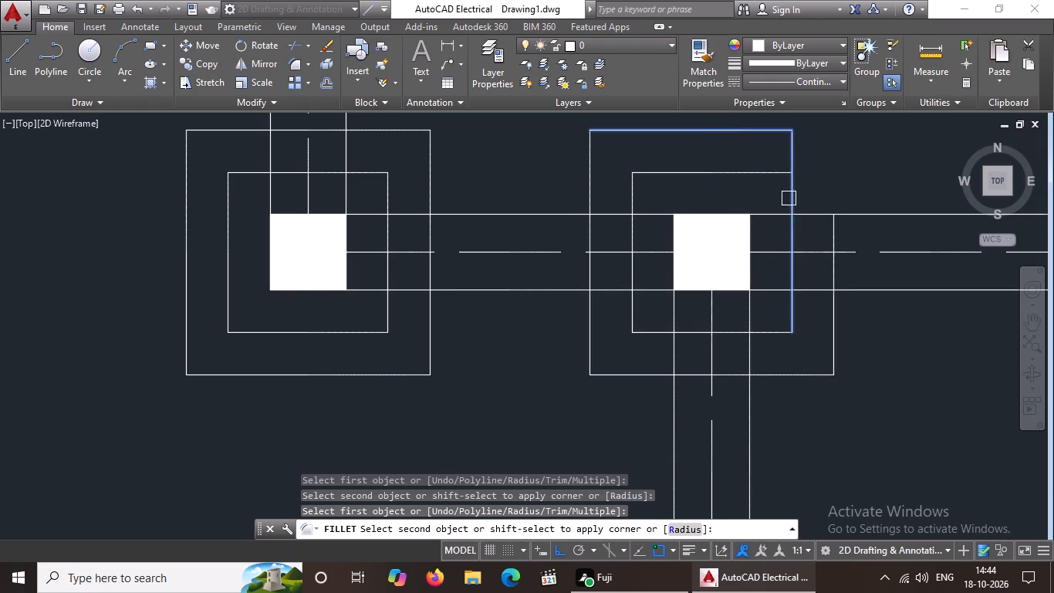
{"action": "left_click_drag", "start_coordinate": [832, 232], "coordinate": [787, 247]}
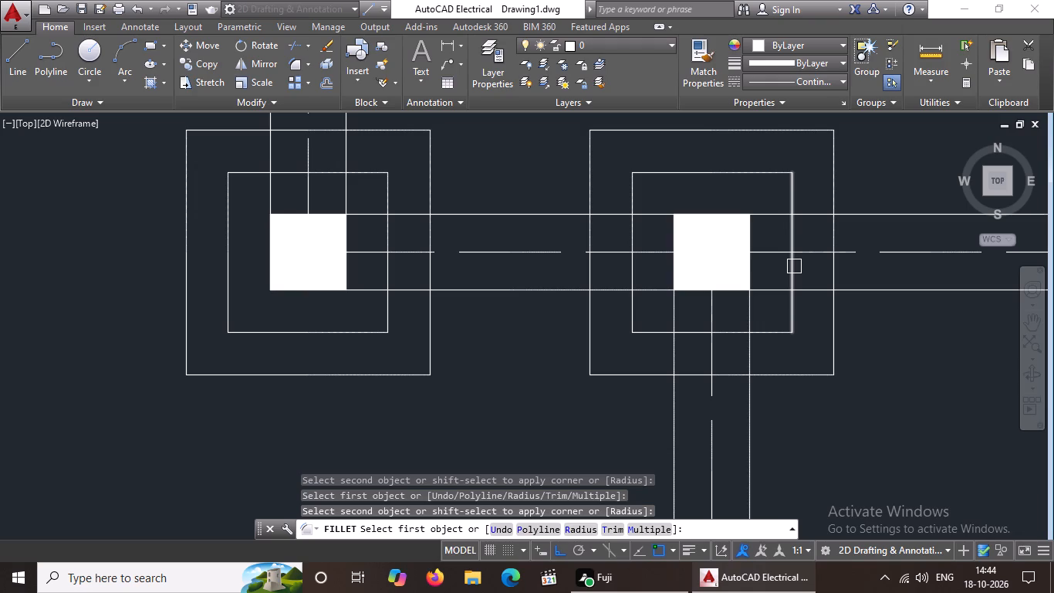
Fillet the inner and outer offset lines into sharp southeast and southwest corners around the column at the free east end of the interior beam.
{"action": "scroll", "coordinate": [796, 271], "scroll_direction": "down", "scroll_amount": 4}
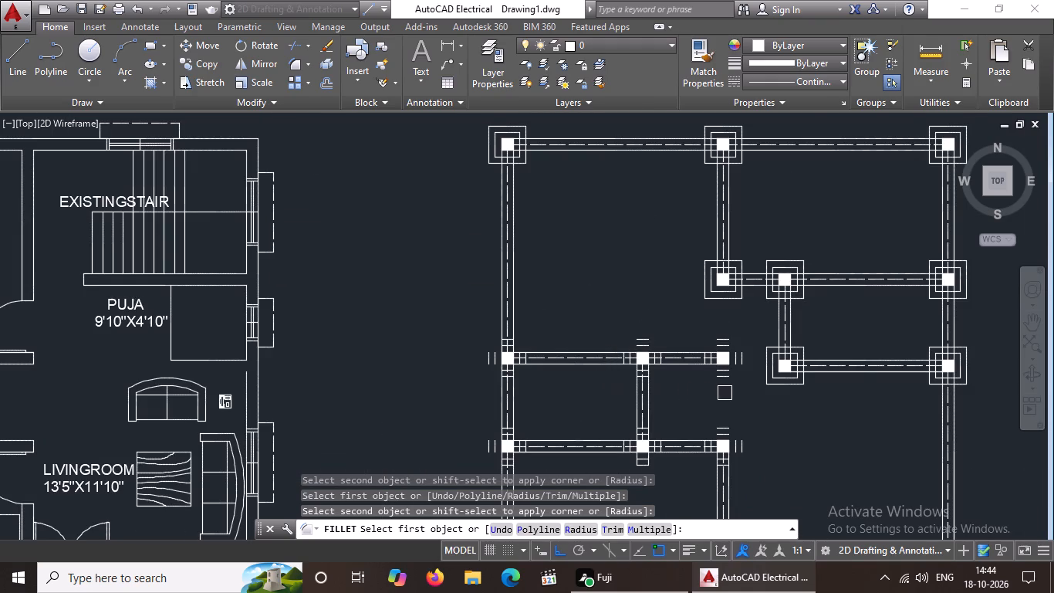
{"action": "scroll", "coordinate": [731, 387], "scroll_direction": "up", "scroll_amount": 3}
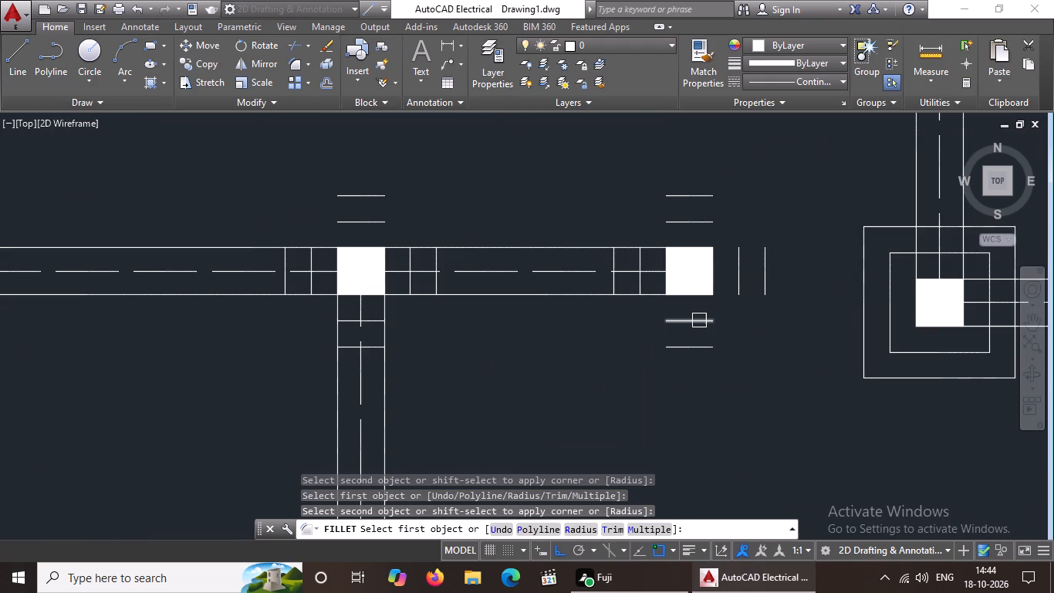
{"action": "left_click", "coordinate": [699, 320]}
{"action": "left_click", "coordinate": [745, 286]}
{"action": "left_click", "coordinate": [708, 351]}
{"action": "left_click", "coordinate": [762, 285]}
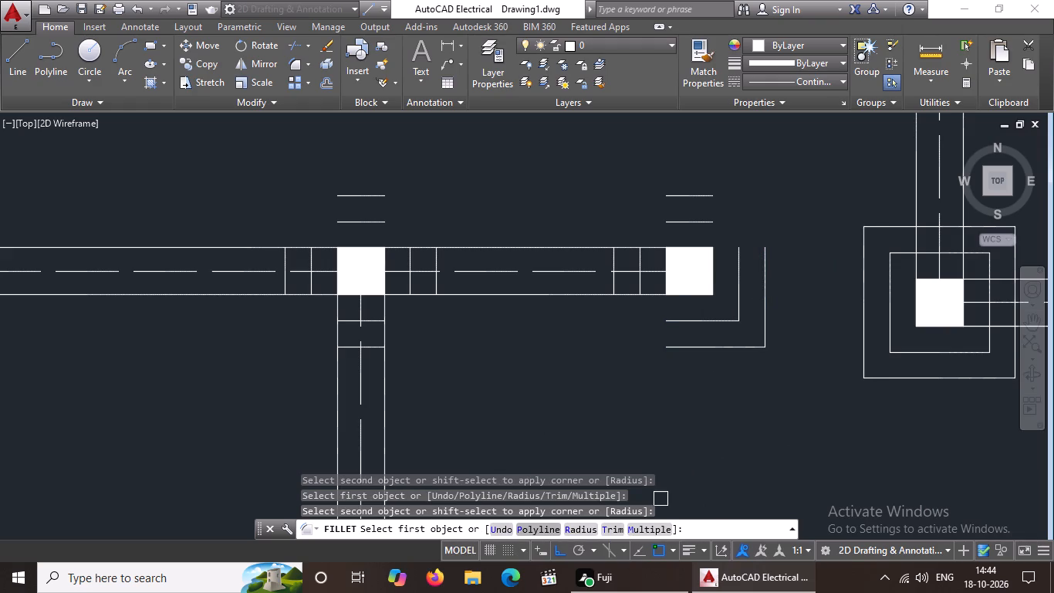
{"action": "left_click", "coordinate": [637, 283]}
{"action": "left_click", "coordinate": [683, 318]}
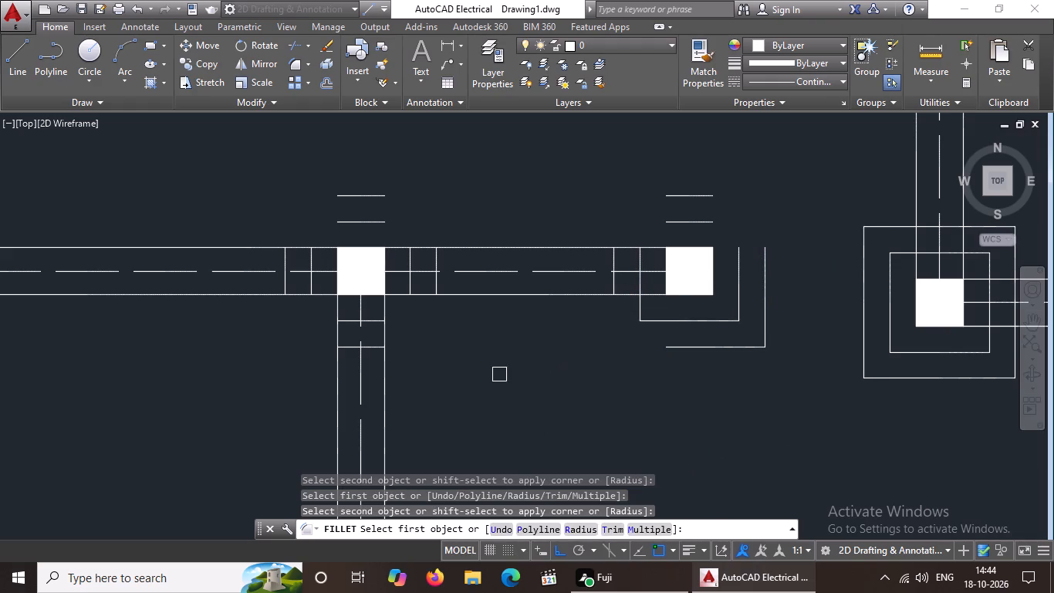
{"action": "left_click_drag", "start_coordinate": [614, 284], "coordinate": [610, 295]}
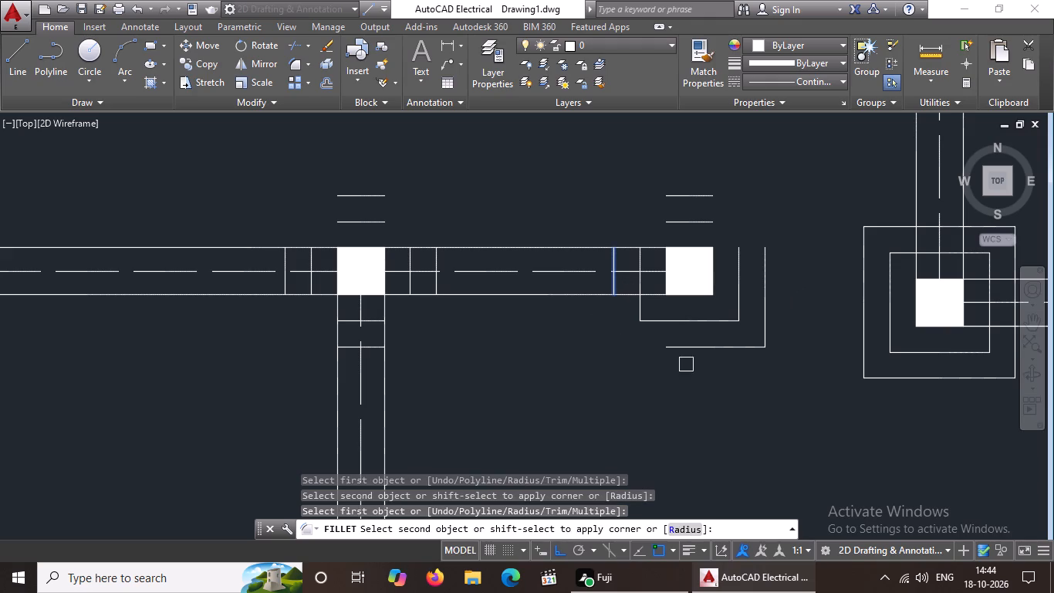
{"action": "left_click", "coordinate": [694, 351]}
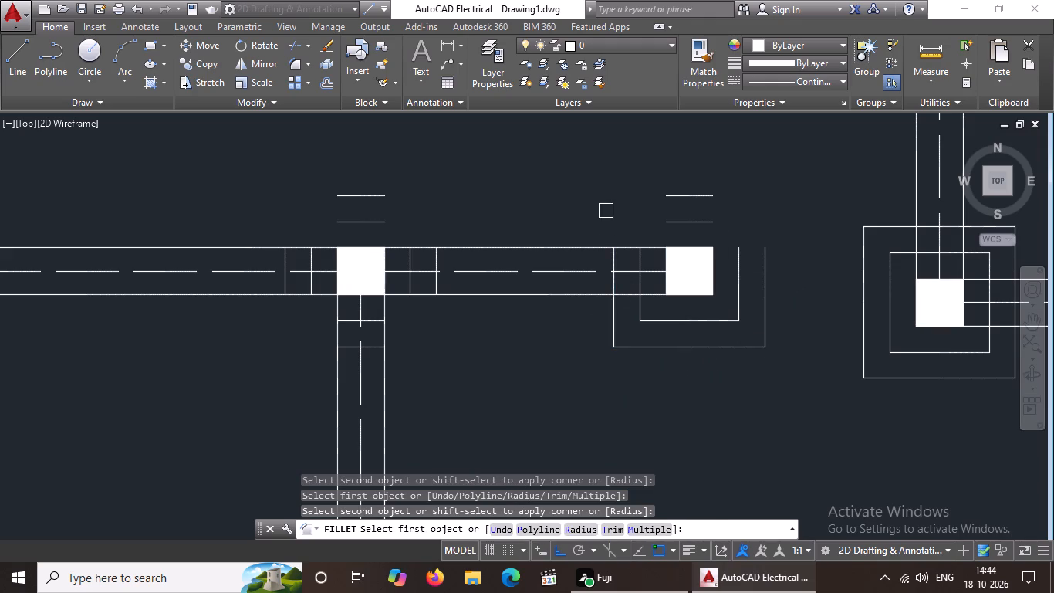
Fillet the inner and outer offset lines into sharp northwest and northeast corners around that beam-end column, closing both footing outlines.
{"action": "left_click_drag", "start_coordinate": [614, 263], "coordinate": [616, 246]}
{"action": "left_click", "coordinate": [674, 192]}
{"action": "left_click", "coordinate": [644, 264]}
{"action": "left_click", "coordinate": [671, 218]}
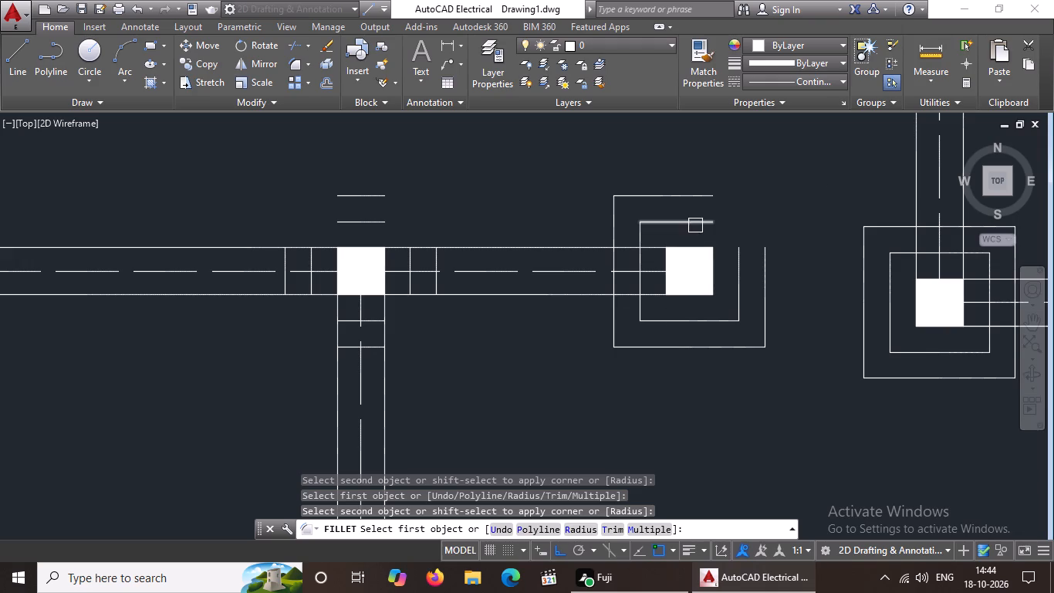
{"action": "left_click", "coordinate": [695, 225]}
{"action": "left_click", "coordinate": [736, 263]}
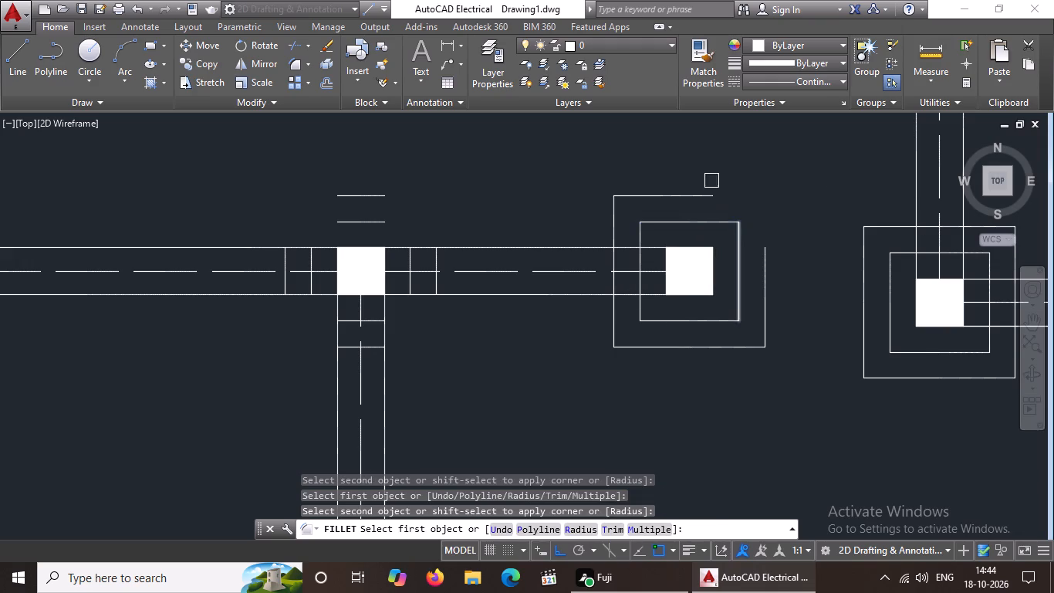
{"action": "left_click", "coordinate": [704, 192]}
{"action": "left_click", "coordinate": [772, 257]}
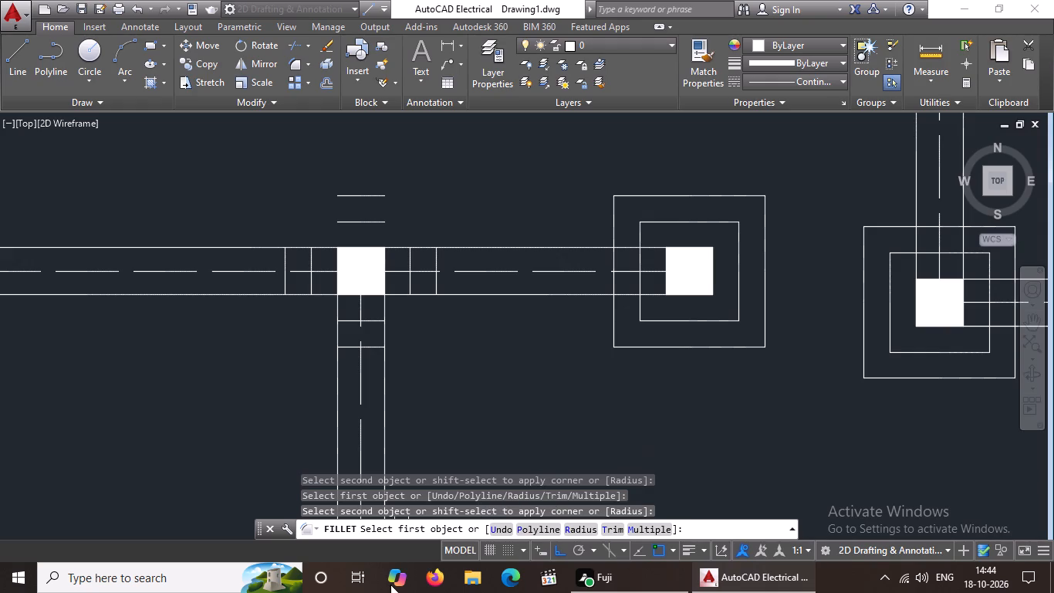
Fillet the inner and outer offset lines into sharp southeast and southwest corners around the T-junction column midway along the interior beam.
{"action": "scroll", "coordinate": [390, 354], "scroll_direction": "down", "scroll_amount": 3}
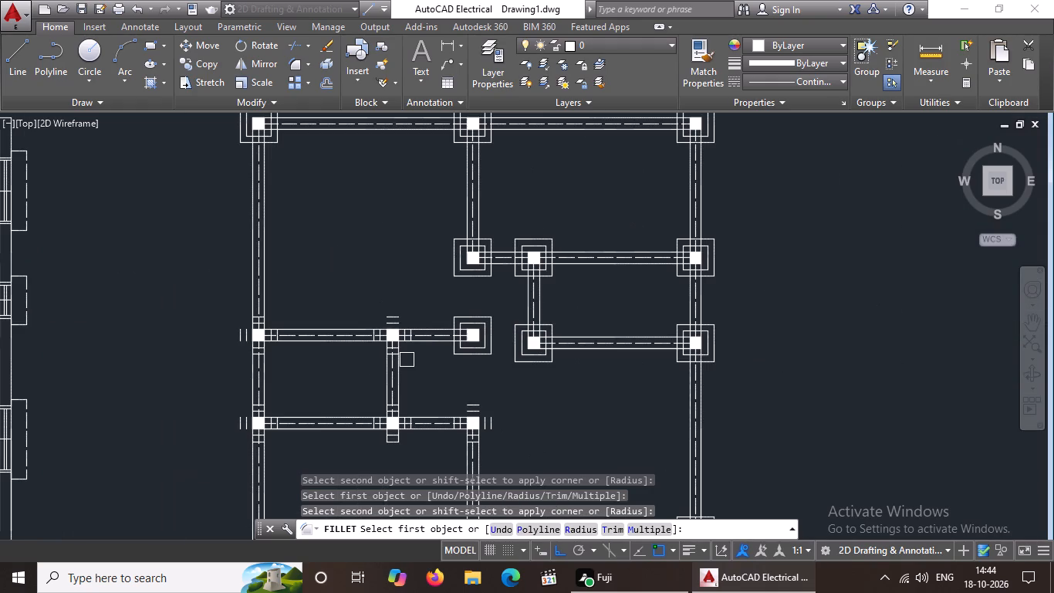
{"action": "scroll", "coordinate": [383, 347], "scroll_direction": "up", "scroll_amount": 2}
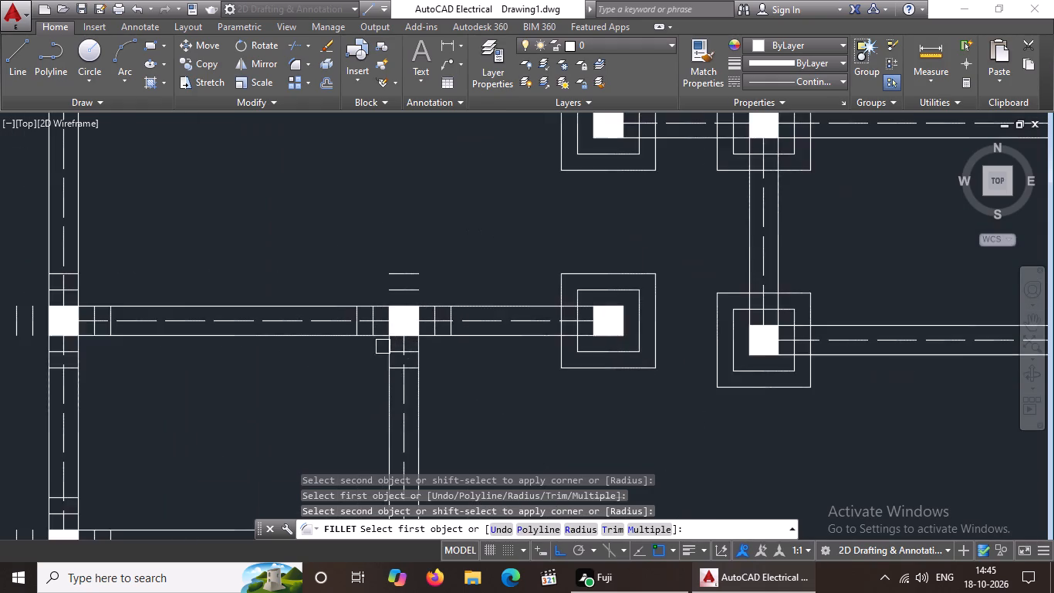
{"action": "scroll", "coordinate": [383, 347], "scroll_direction": "up", "scroll_amount": 2}
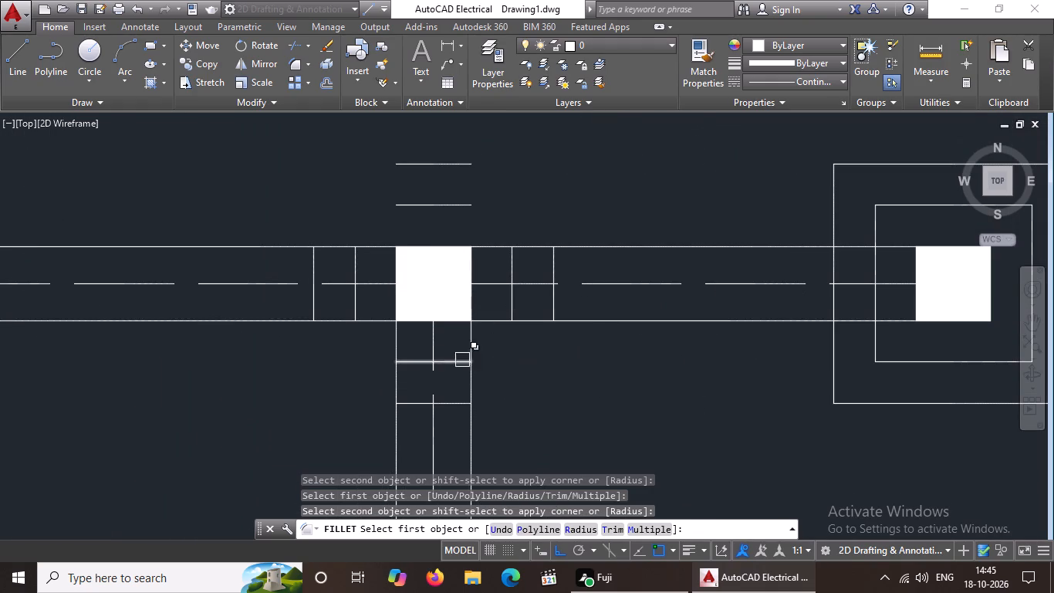
{"action": "left_click", "coordinate": [447, 359]}
{"action": "left_click", "coordinate": [515, 307]}
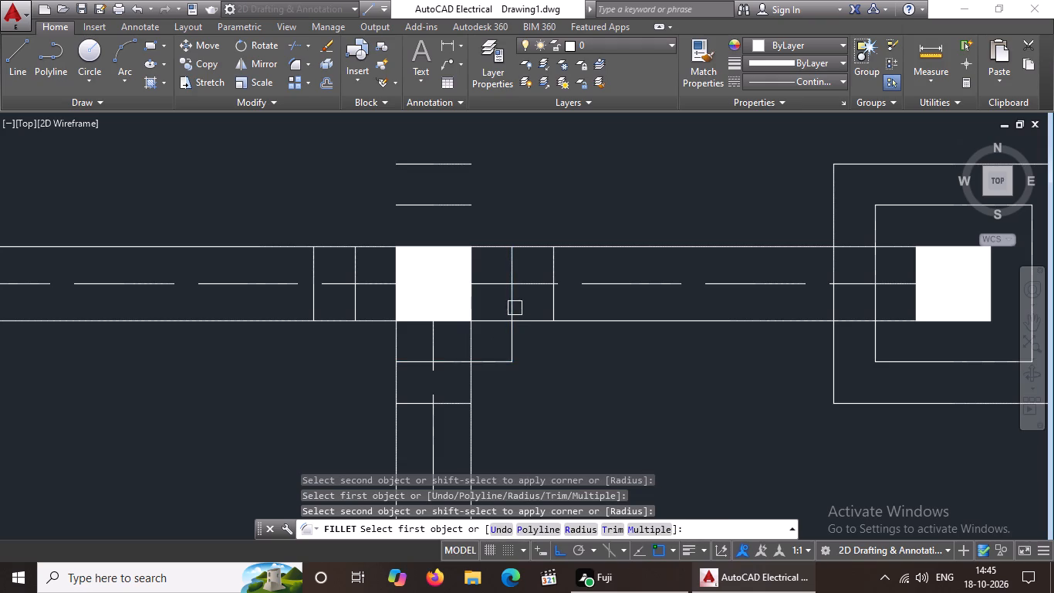
{"action": "left_click", "coordinate": [458, 407]}
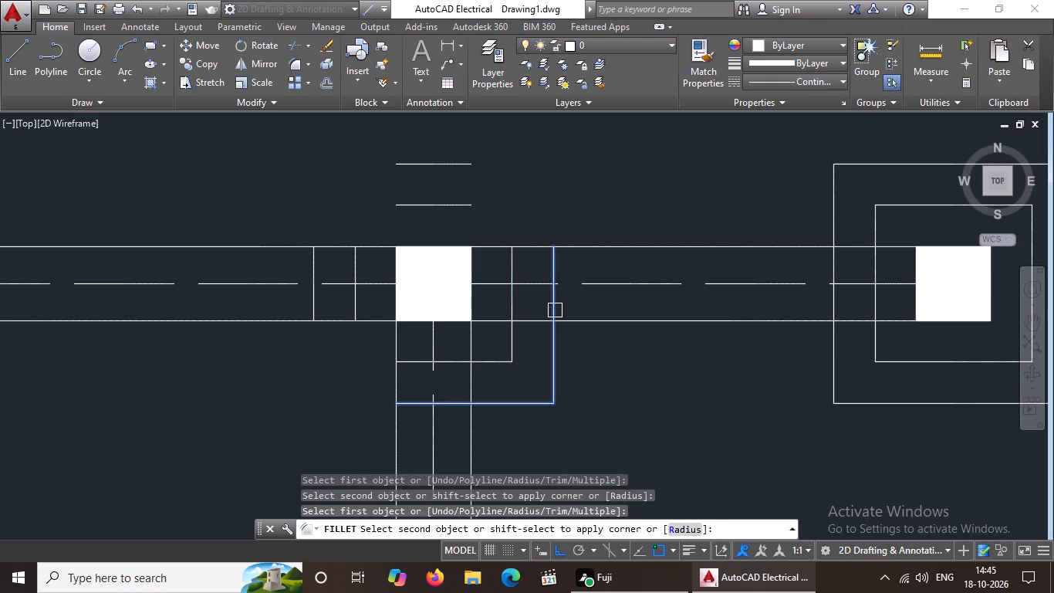
{"action": "left_click", "coordinate": [555, 309]}
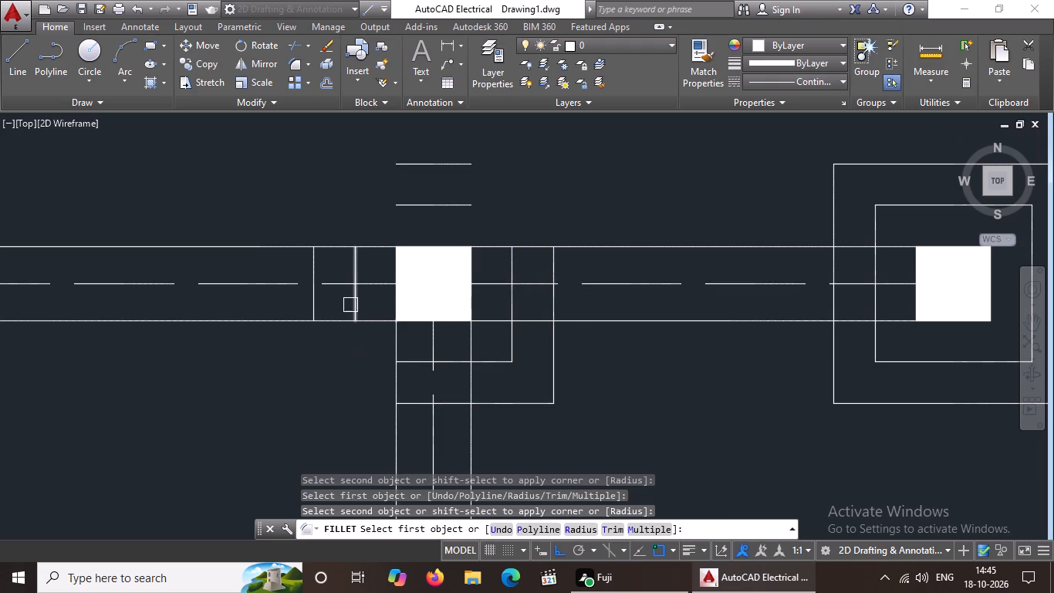
{"action": "left_click", "coordinate": [353, 303]}
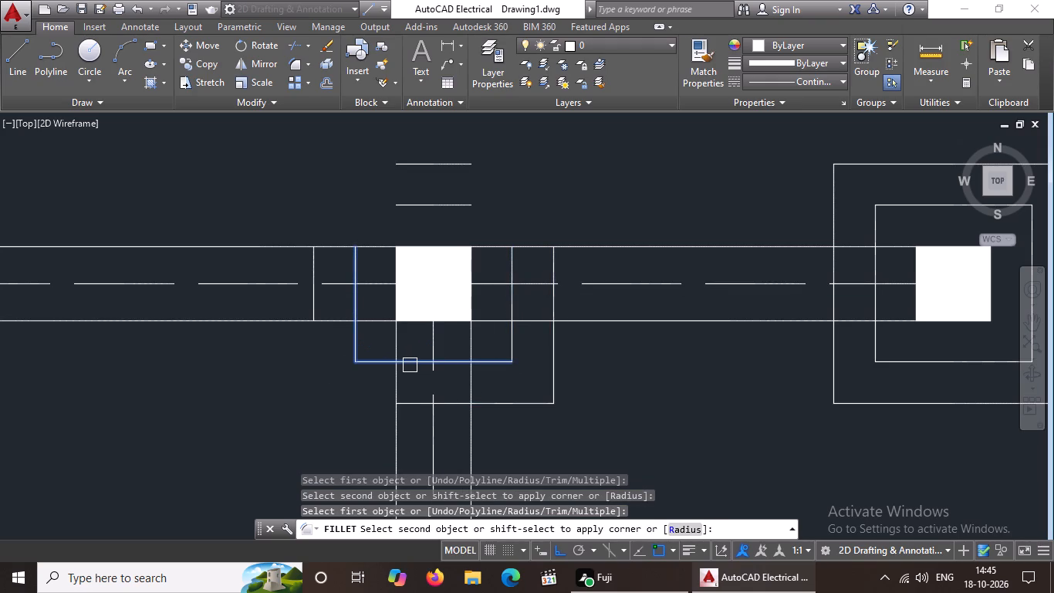
{"action": "left_click", "coordinate": [410, 365]}
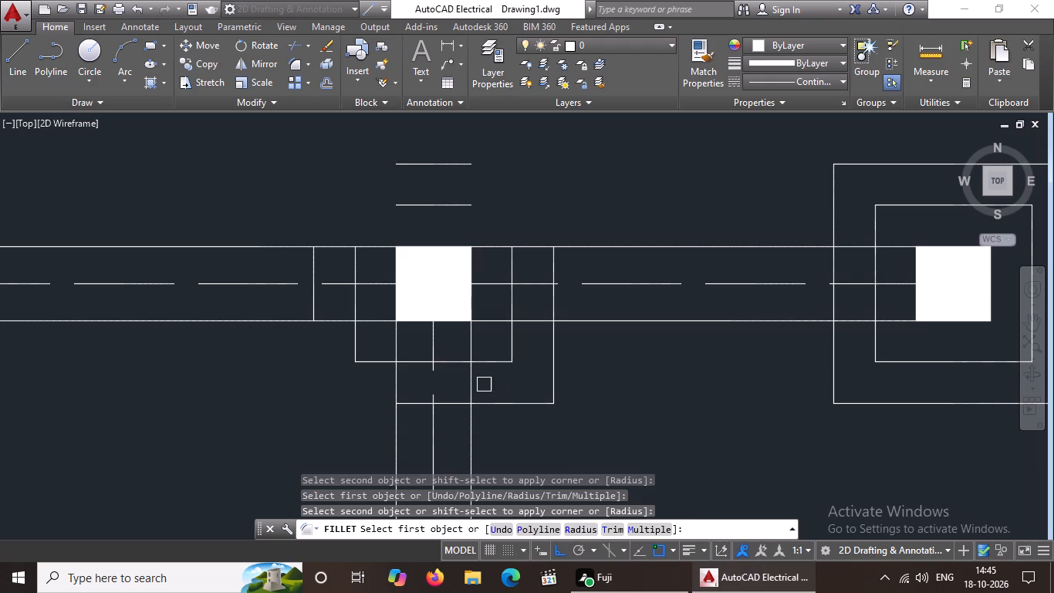
{"action": "left_click", "coordinate": [308, 302]}
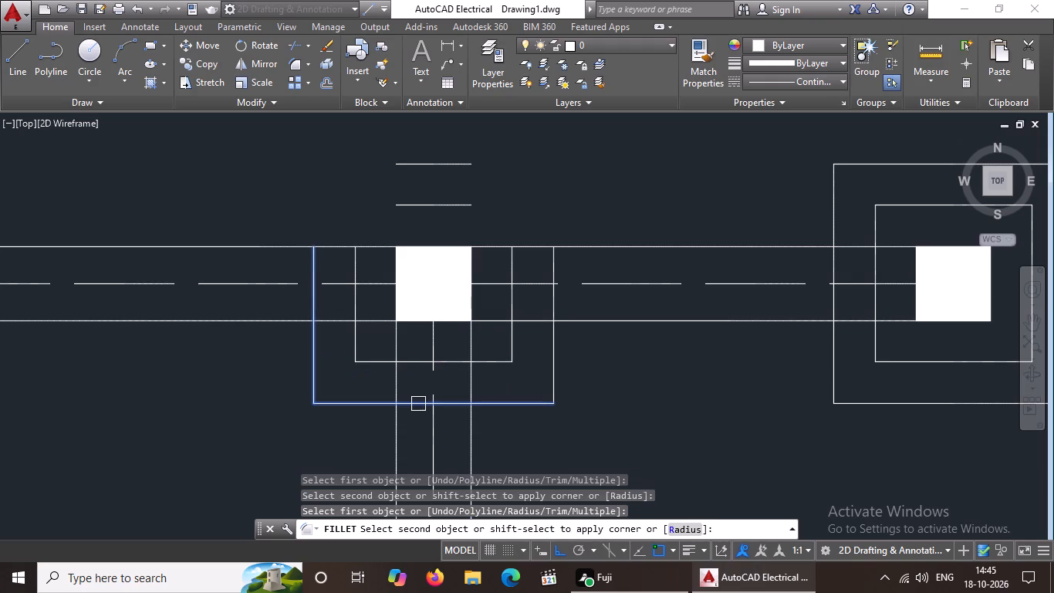
{"action": "left_click", "coordinate": [412, 404]}
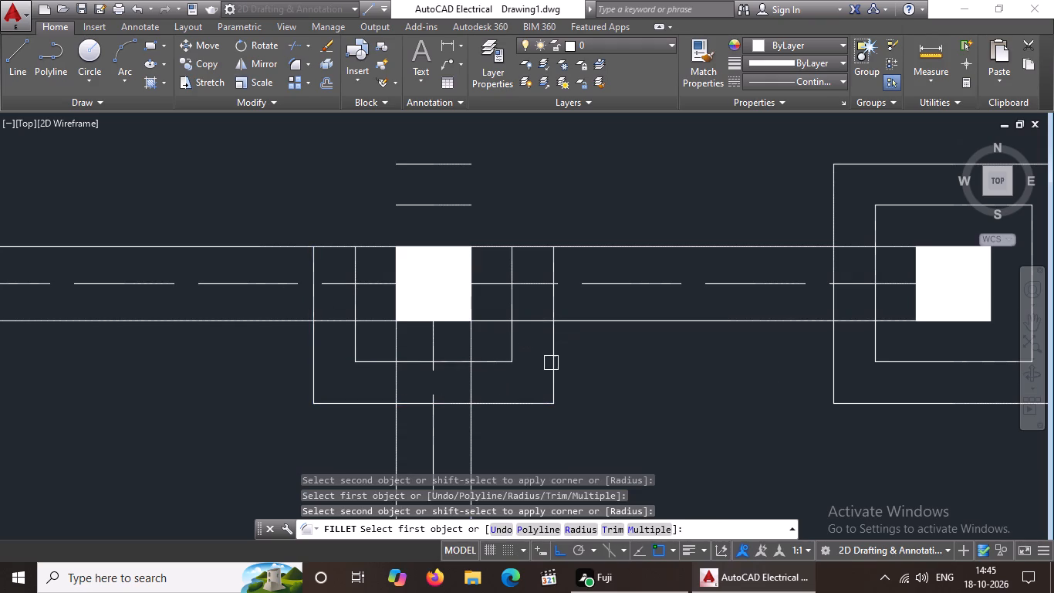
Fillet the inner and outer offset lines into sharp northwest and northeast corners around that mid-beam T-junction column, closing both footing outlines.
{"action": "scroll", "coordinate": [570, 351], "scroll_direction": "down", "scroll_amount": 1}
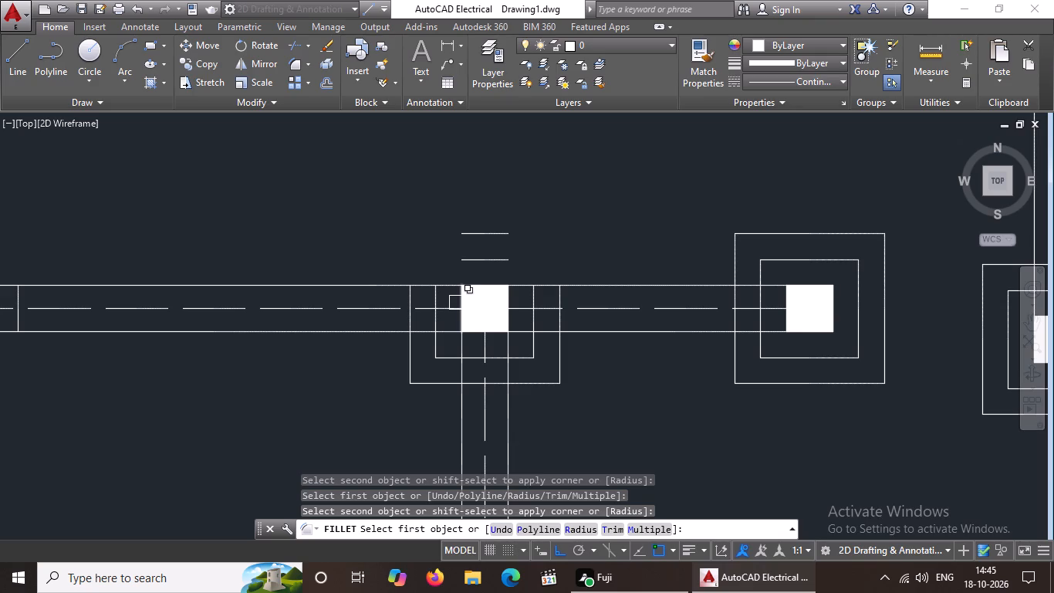
{"action": "scroll", "coordinate": [448, 309], "scroll_direction": "up", "scroll_amount": 2}
{"action": "left_click", "coordinate": [416, 286]}
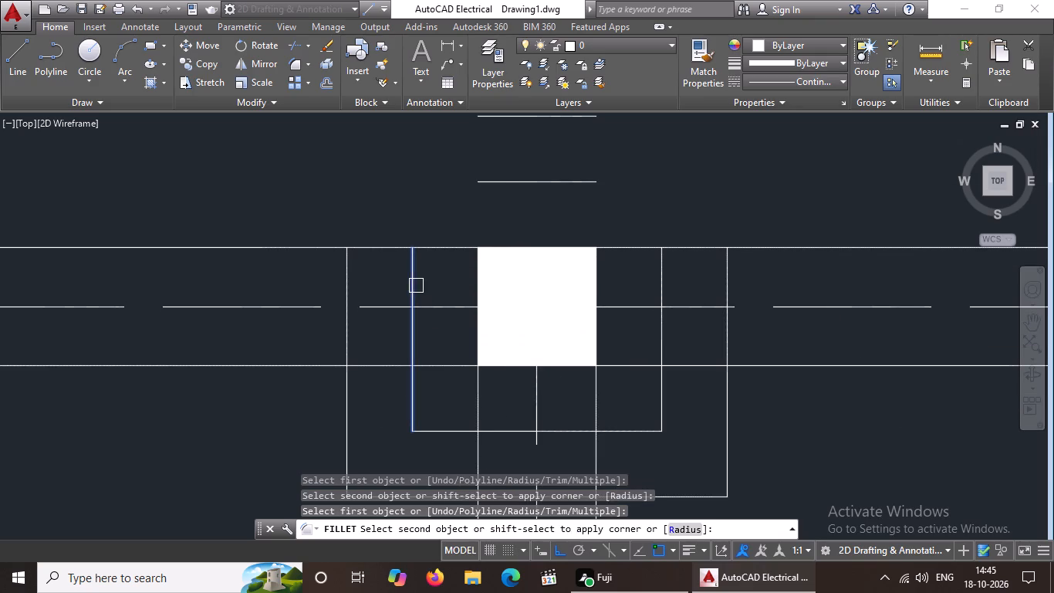
{"action": "left_click", "coordinate": [498, 180]}
{"action": "left_click", "coordinate": [345, 273]}
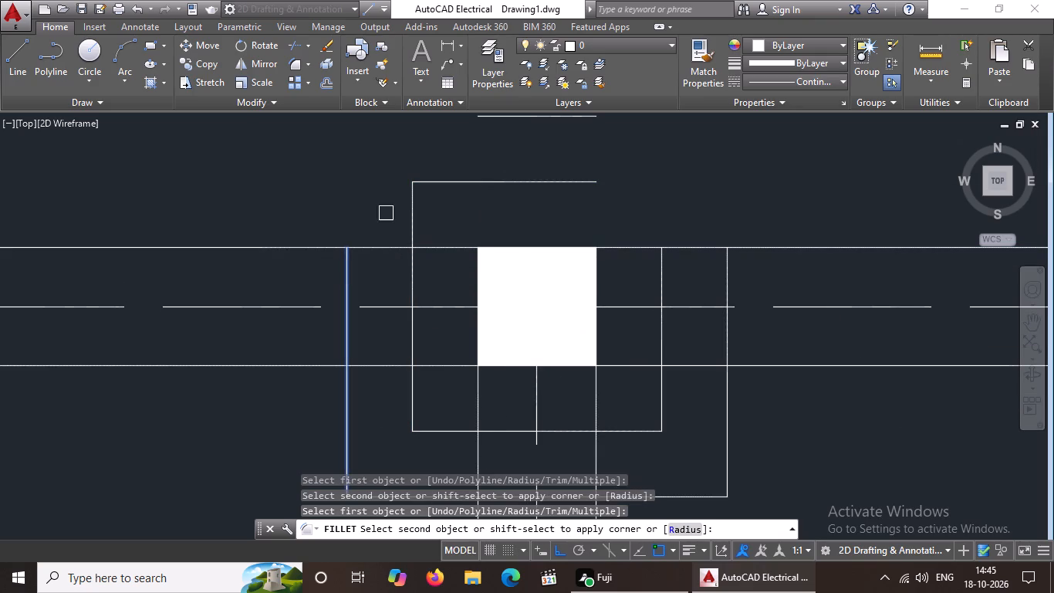
{"action": "left_click_drag", "start_coordinate": [499, 119], "coordinate": [498, 137]}
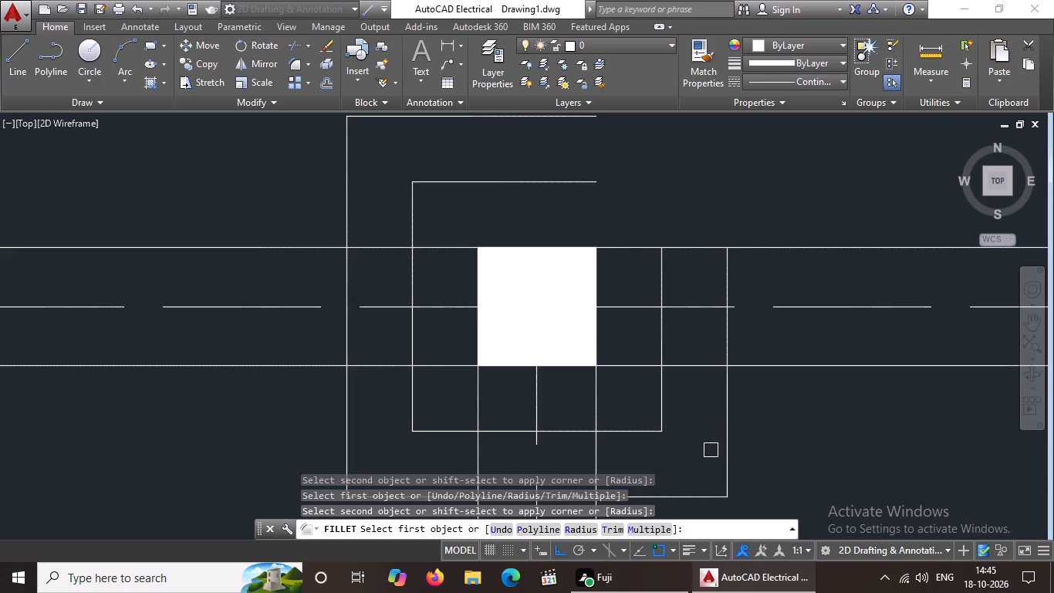
{"action": "scroll", "coordinate": [711, 450], "scroll_direction": "down", "scroll_amount": 2}
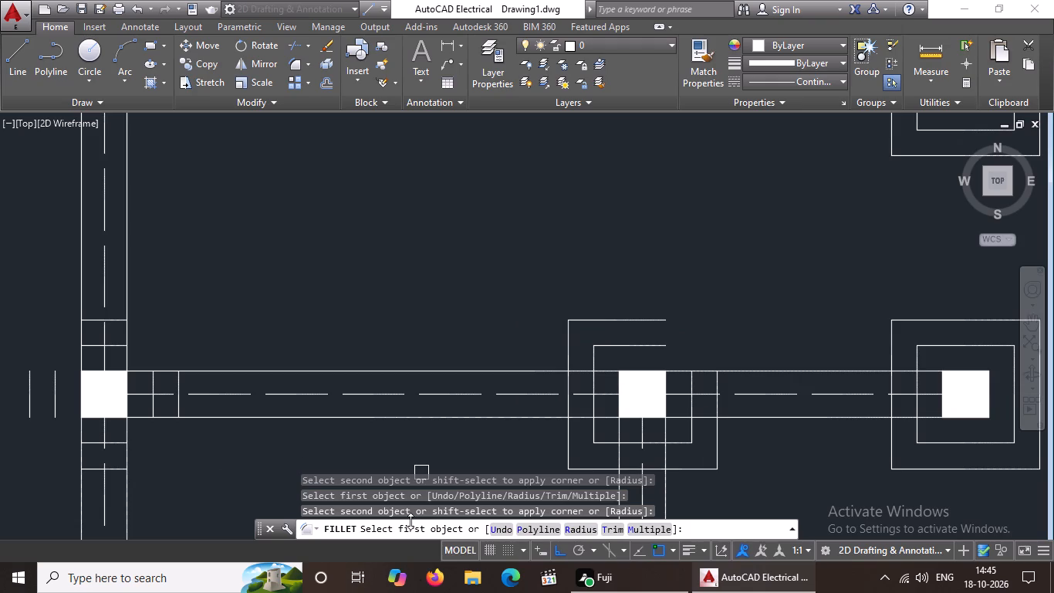
{"action": "left_click", "coordinate": [654, 345]}
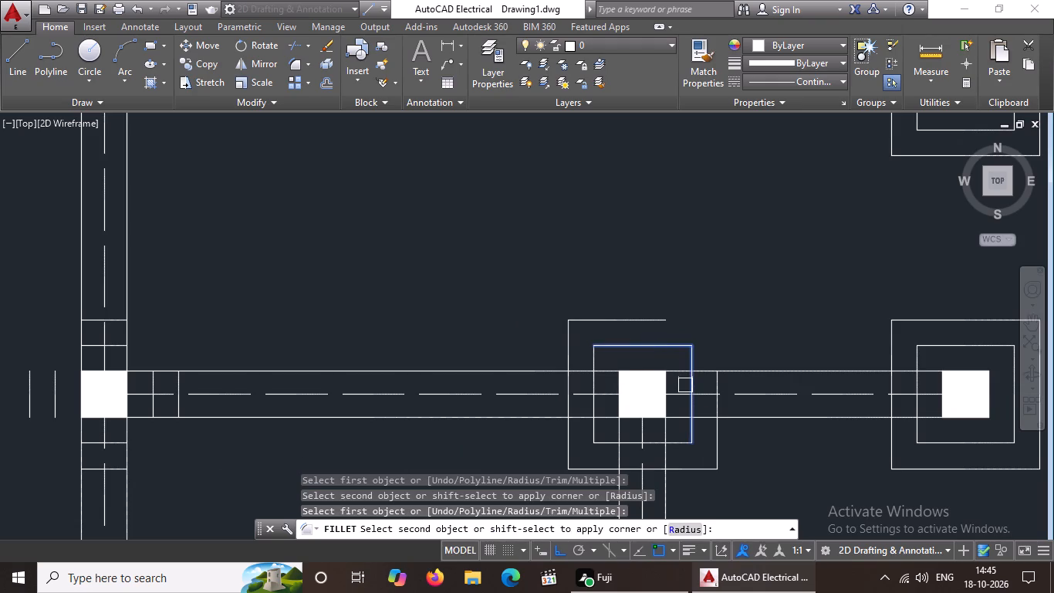
{"action": "left_click", "coordinate": [689, 385]}
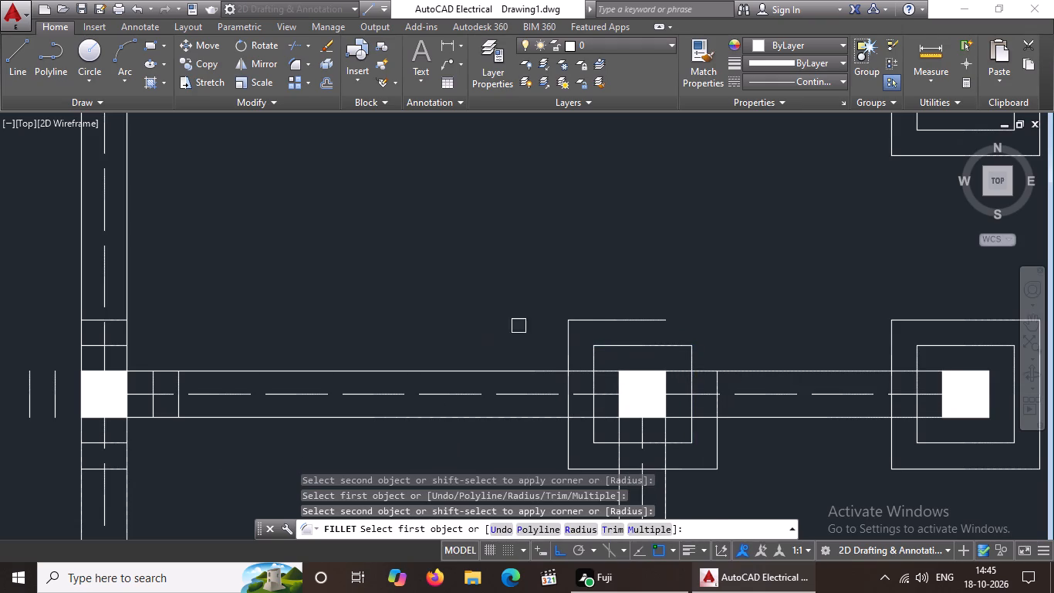
{"action": "left_click", "coordinate": [639, 320]}
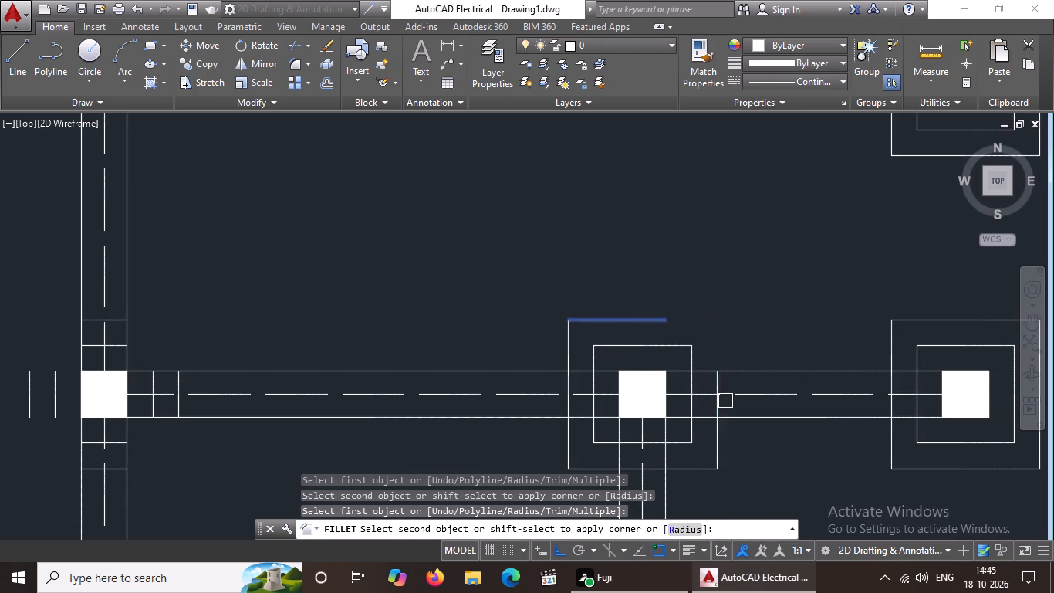
{"action": "left_click_drag", "start_coordinate": [715, 382], "coordinate": [708, 388]}
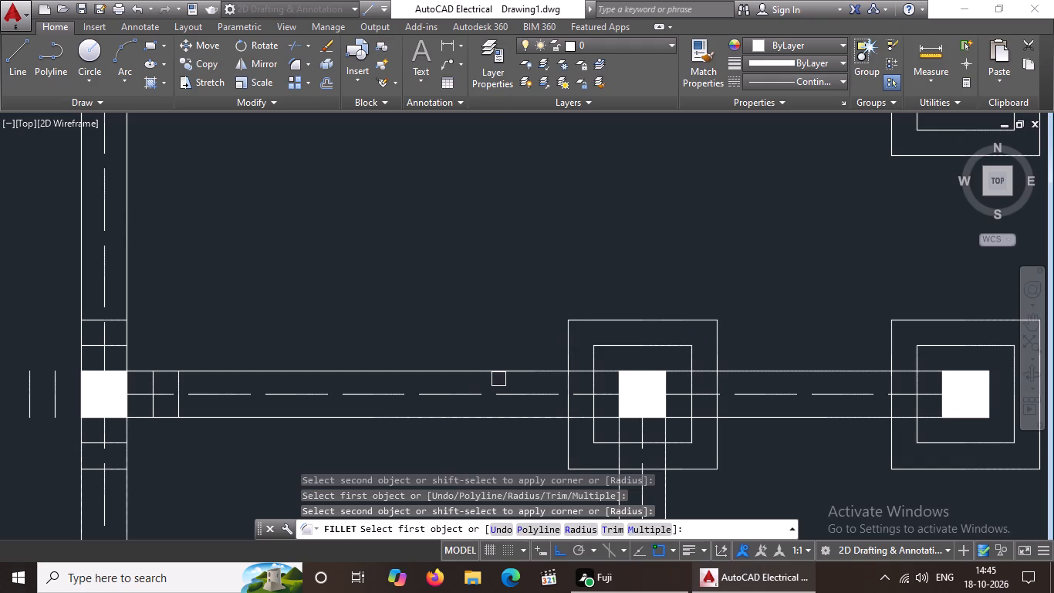
Fillet the inner offset lines into sharp southwest and southeast corners around the column where the interior beam meets the west beam.
{"action": "scroll", "coordinate": [498, 388], "scroll_direction": "down", "scroll_amount": 3}
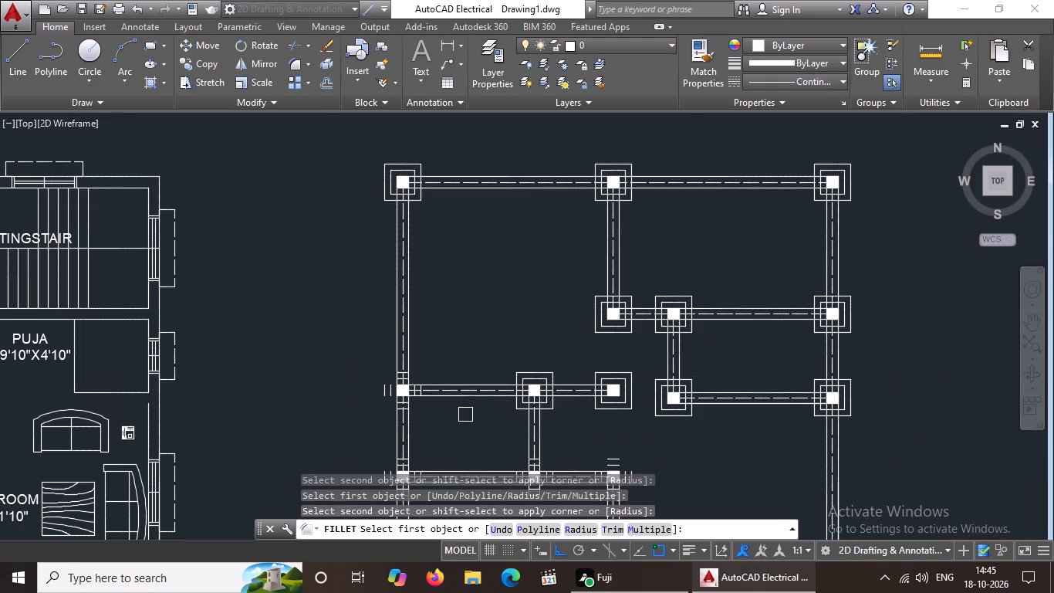
{"action": "scroll", "coordinate": [397, 428], "scroll_direction": "up", "scroll_amount": 1}
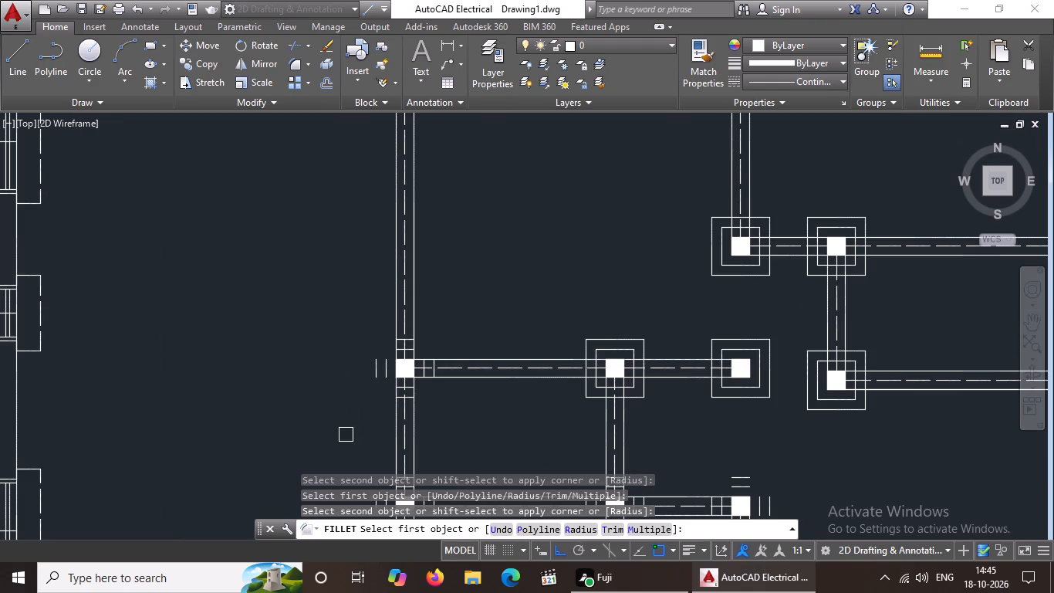
{"action": "scroll", "coordinate": [409, 405], "scroll_direction": "up", "scroll_amount": 2}
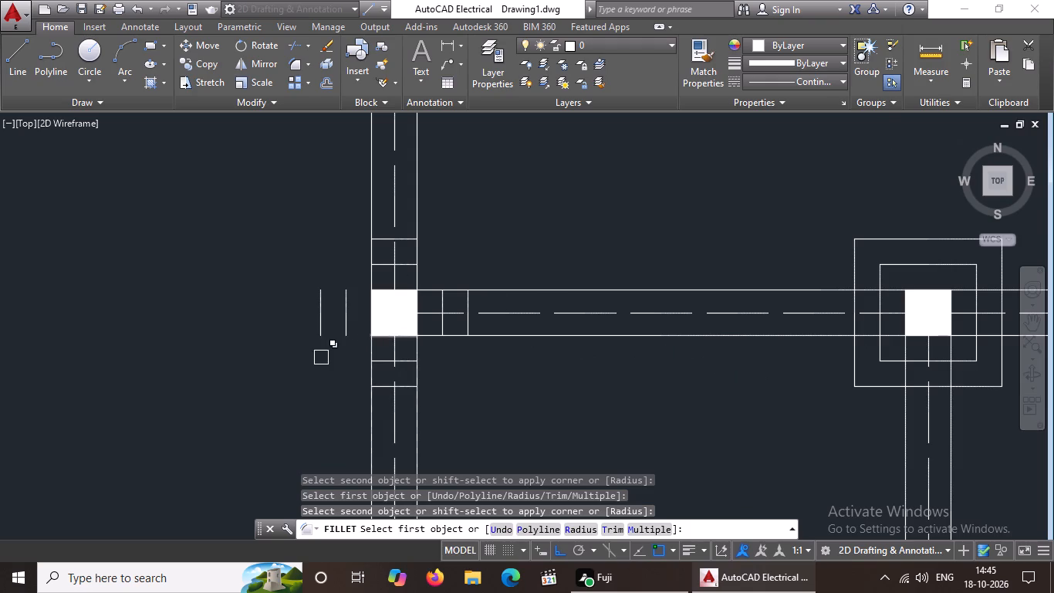
{"action": "scroll", "coordinate": [353, 329], "scroll_direction": "up", "scroll_amount": 2}
{"action": "left_click", "coordinate": [329, 318]}
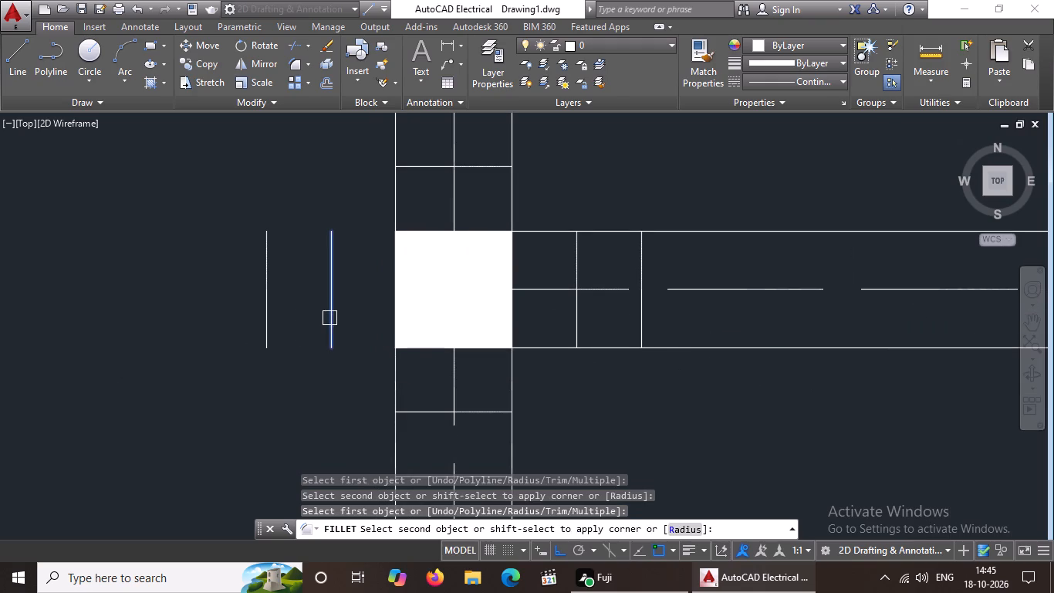
{"action": "left_click", "coordinate": [424, 412]}
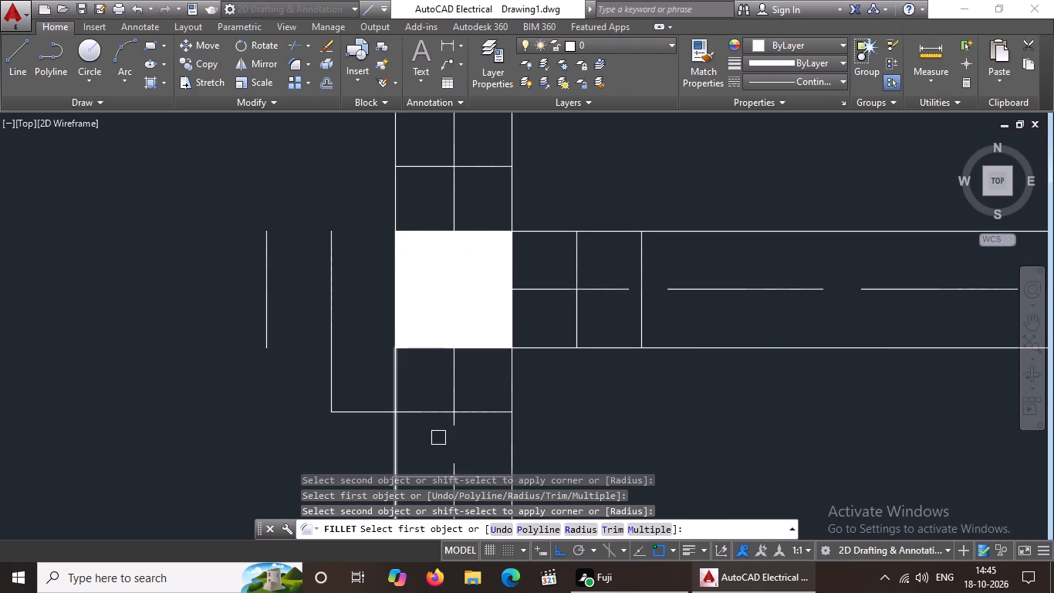
{"action": "scroll", "coordinate": [495, 416], "scroll_direction": "down", "scroll_amount": 4}
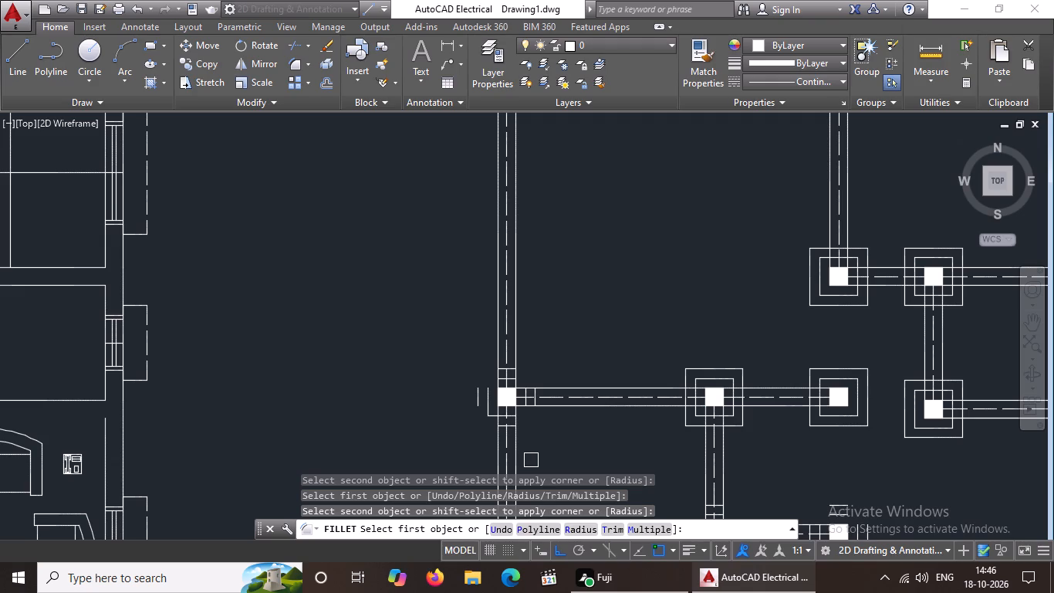
{"action": "scroll", "coordinate": [535, 457], "scroll_direction": "down", "scroll_amount": 1}
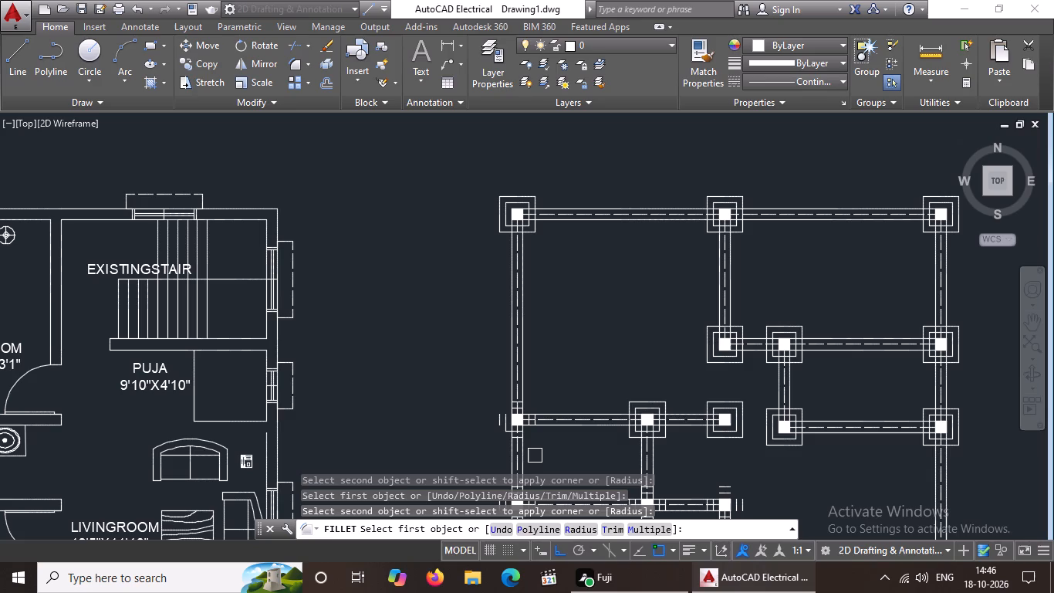
{"action": "middle_click_drag", "start_coordinate": [539, 453], "coordinate": [551, 390]}
{"action": "scroll", "coordinate": [550, 391], "scroll_direction": "up", "scroll_amount": 1}
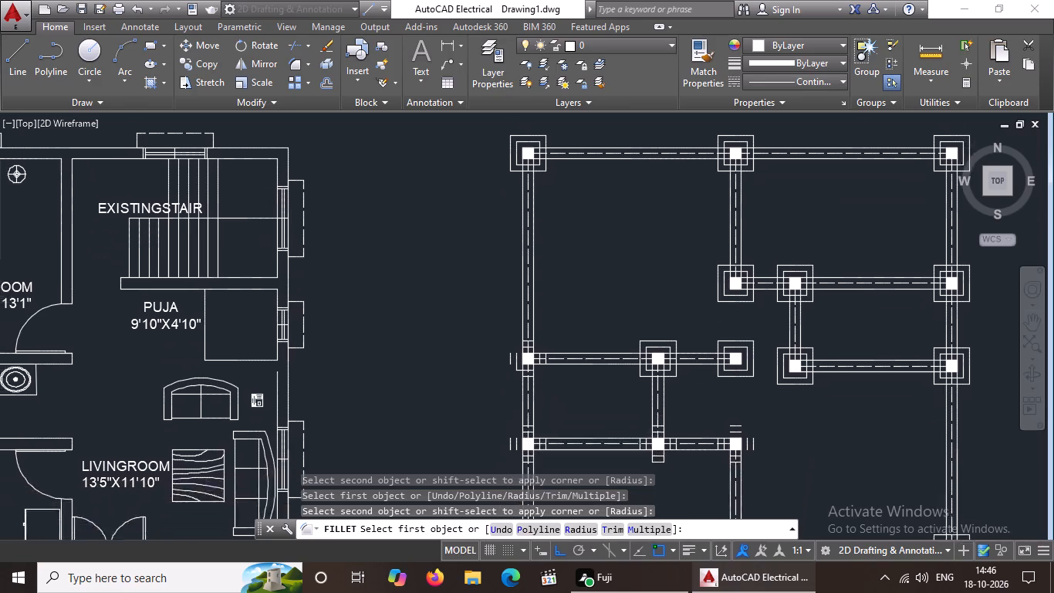
{"action": "scroll", "coordinate": [519, 355], "scroll_direction": "up", "scroll_amount": 4}
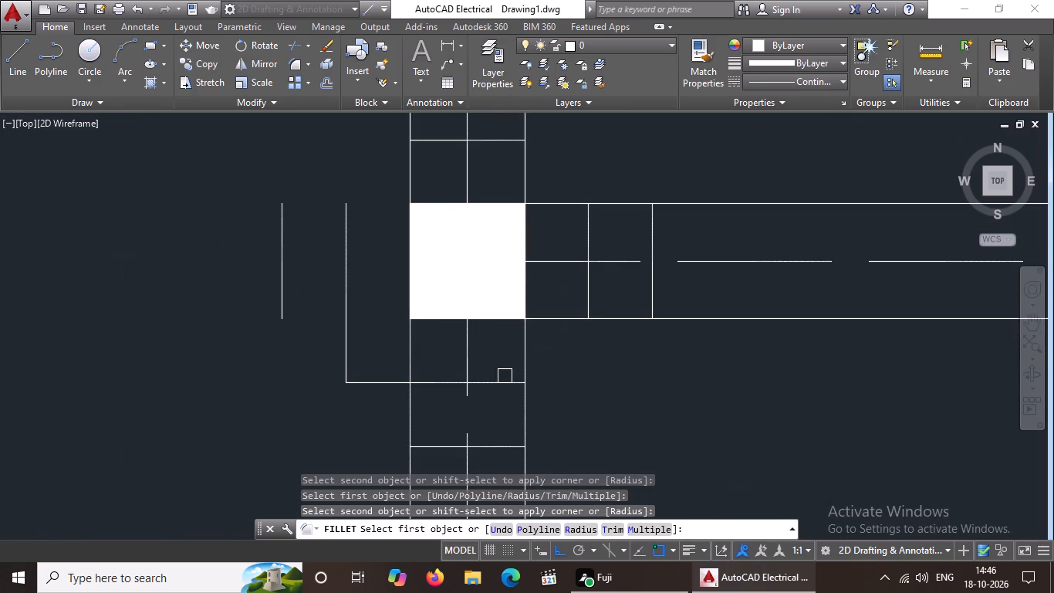
{"action": "left_click", "coordinate": [506, 384]}
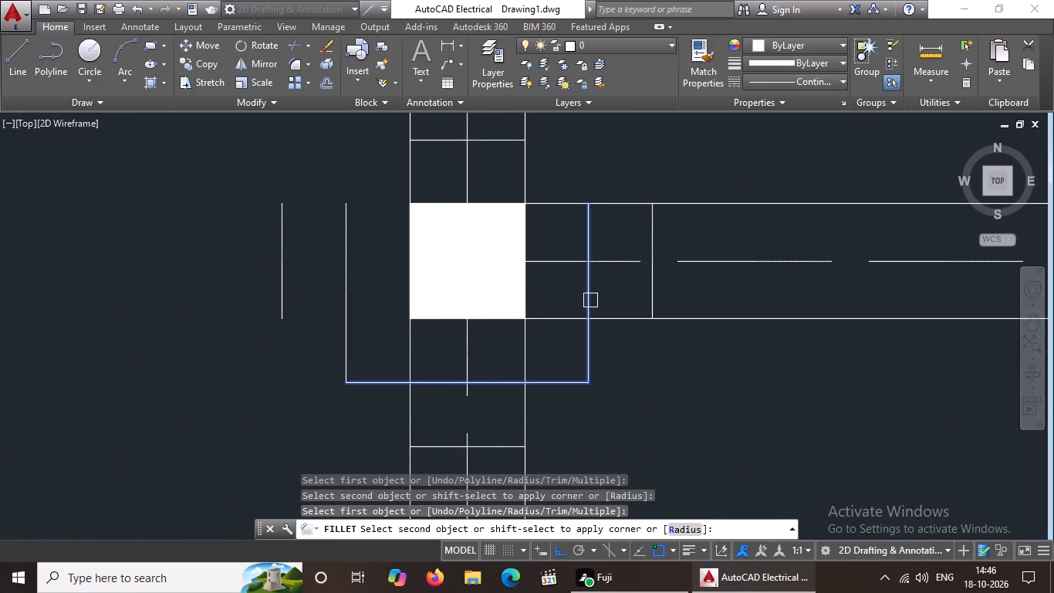
{"action": "left_click", "coordinate": [589, 299]}
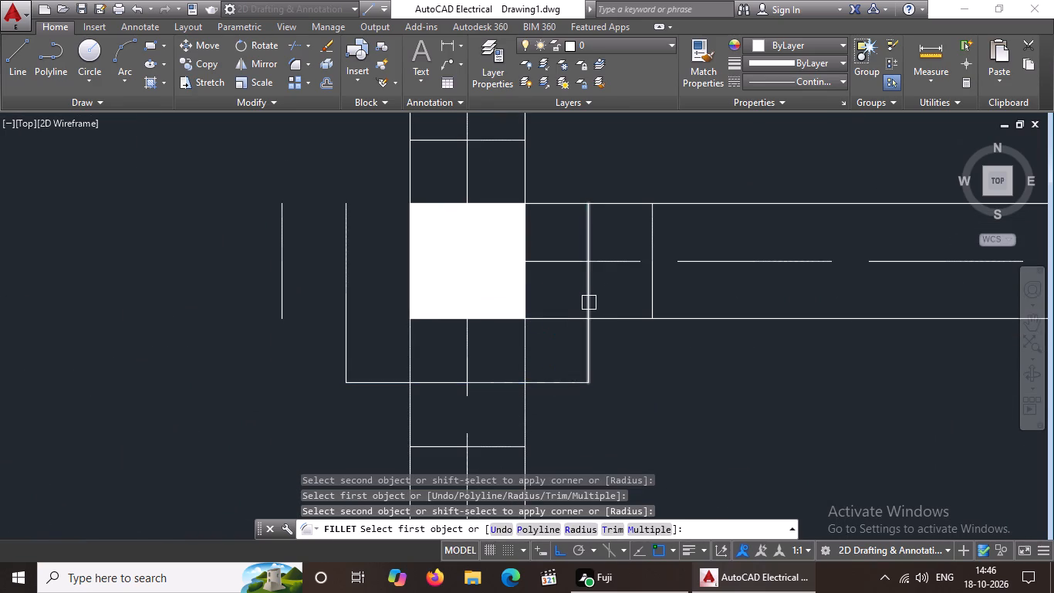
Fillet the outer offset lines into sharp southwest and southeast corners around the column where the interior beam meets the west beam.
{"action": "scroll", "coordinate": [589, 309], "scroll_direction": "down", "scroll_amount": 2}
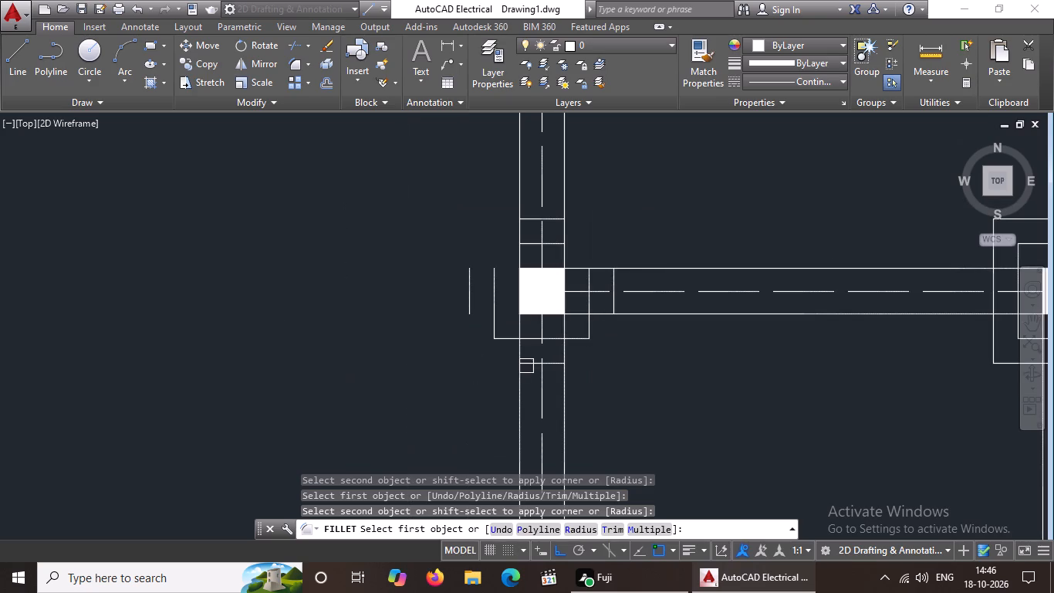
{"action": "left_click", "coordinate": [471, 299]}
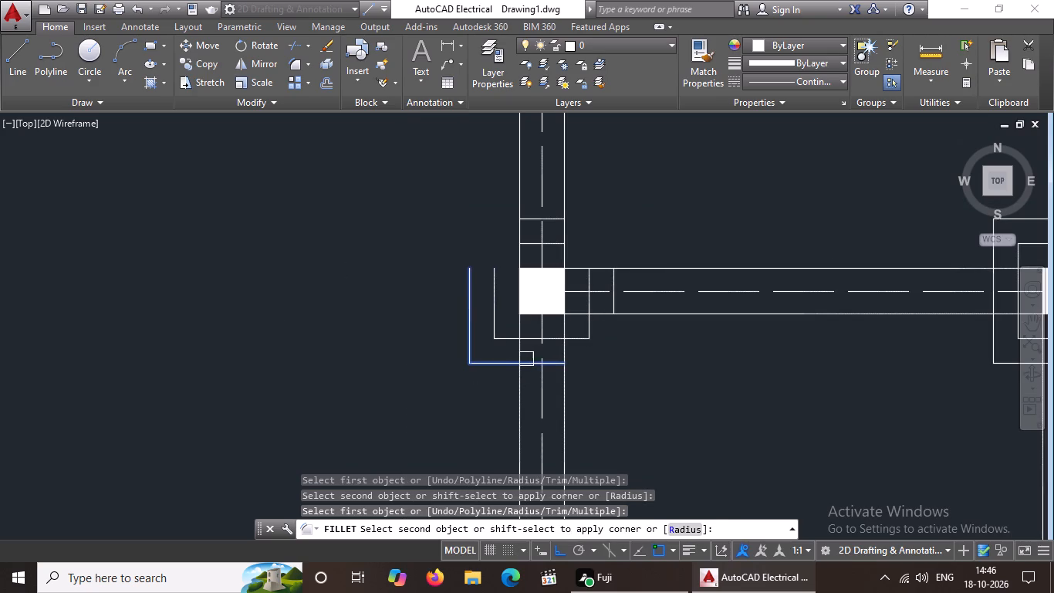
{"action": "left_click", "coordinate": [526, 359]}
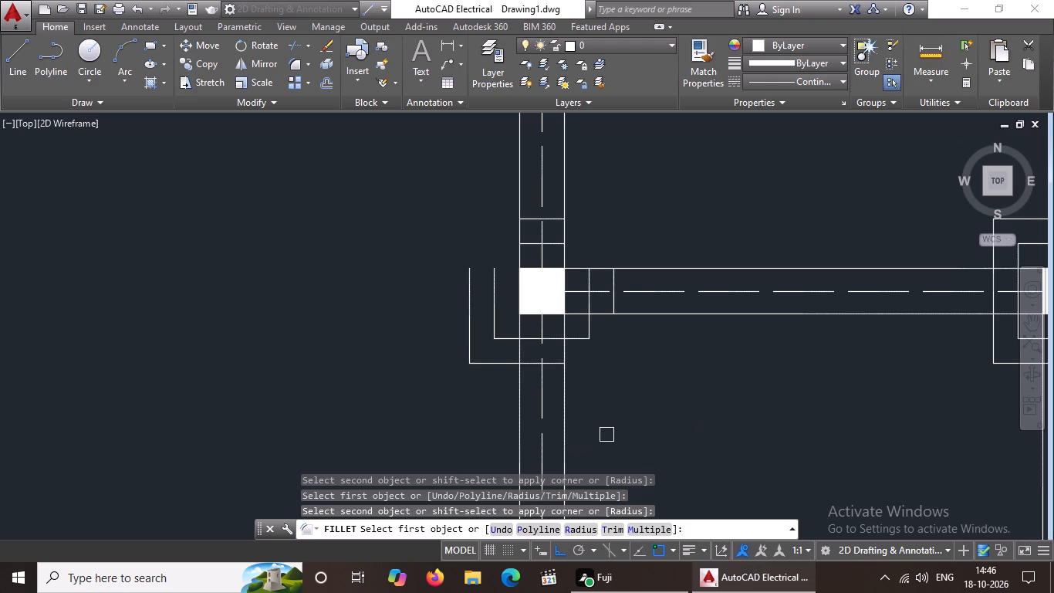
{"action": "left_click", "coordinate": [559, 363]}
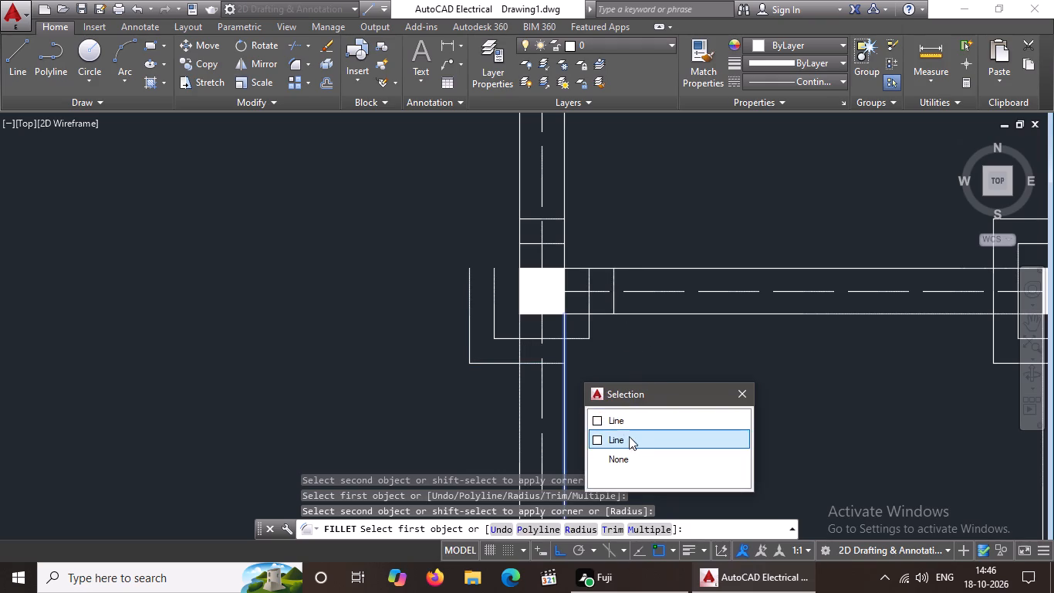
{"action": "left_click", "coordinate": [629, 422]}
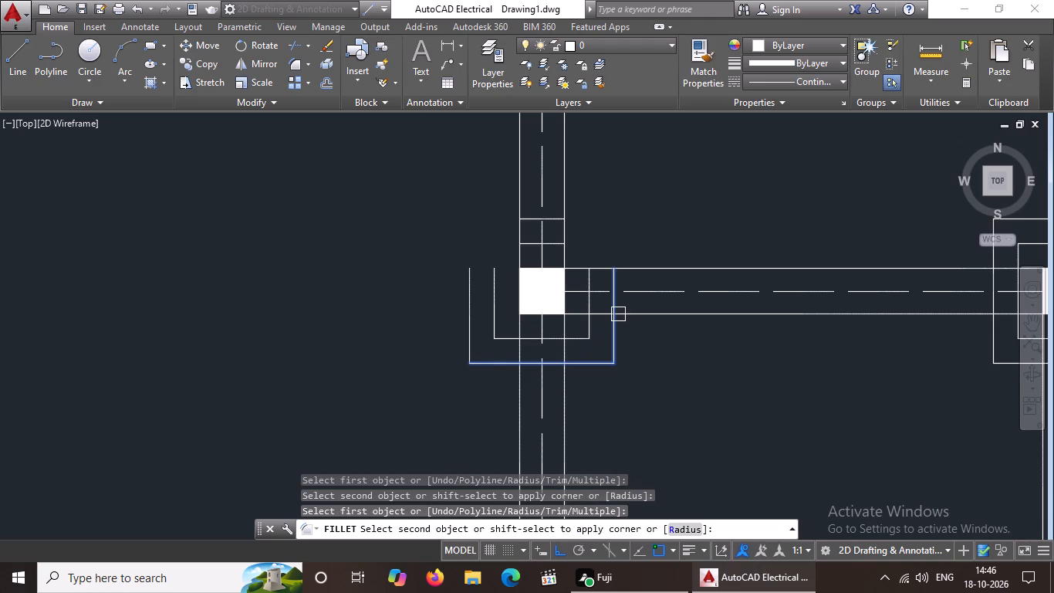
{"action": "left_click", "coordinate": [617, 308]}
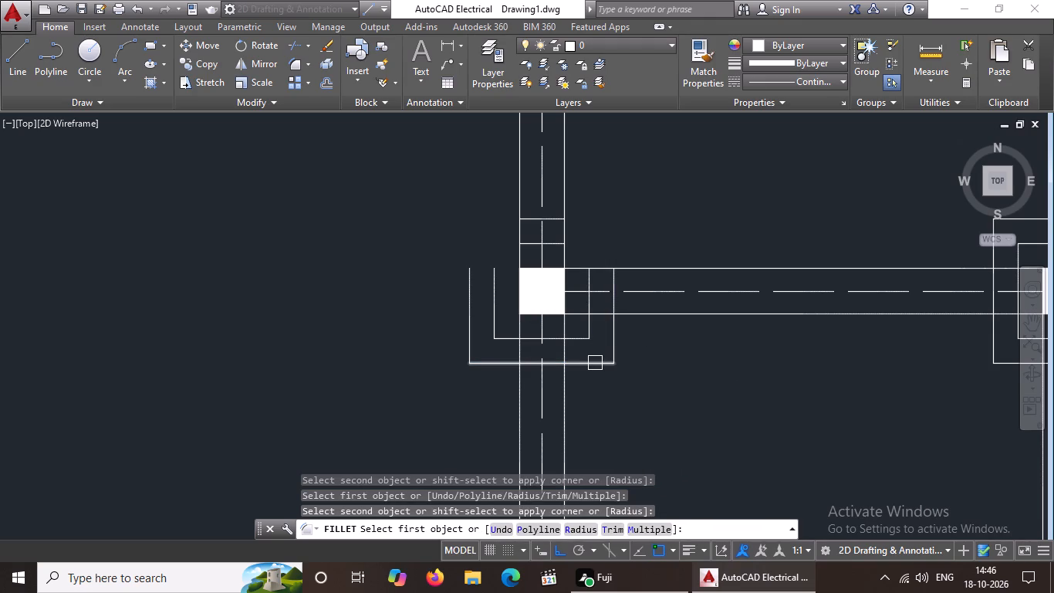
Fillet the inner and outer offset lines into sharp northwest and northeast corners around that west-beam junction column, closing both footing outlines.
{"action": "scroll", "coordinate": [595, 362], "scroll_direction": "down", "scroll_amount": 2}
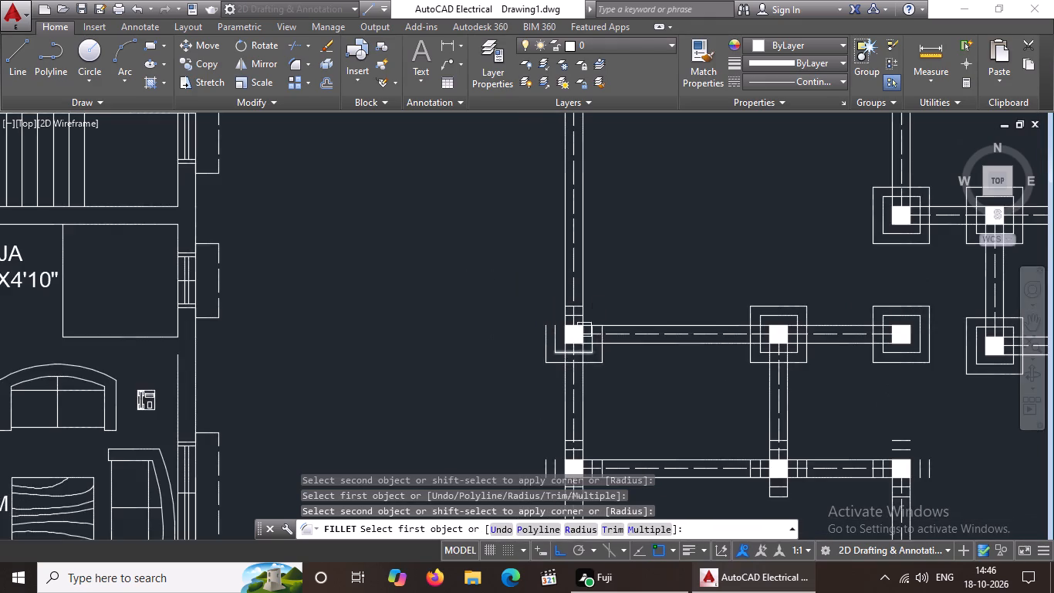
{"action": "scroll", "coordinate": [583, 320], "scroll_direction": "up", "scroll_amount": 3}
{"action": "left_click", "coordinate": [461, 356]}
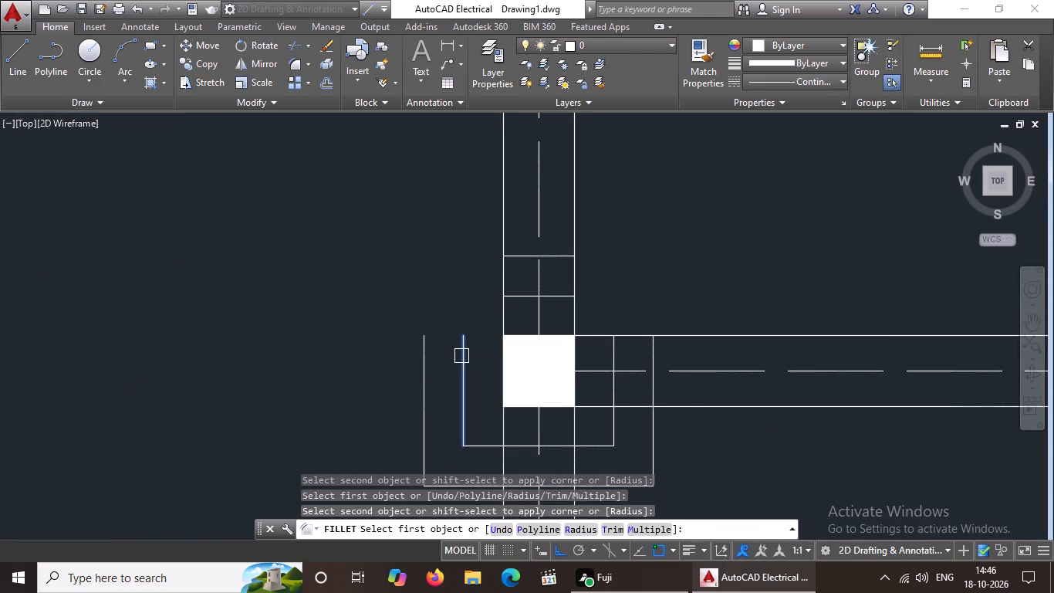
{"action": "left_click", "coordinate": [518, 300]}
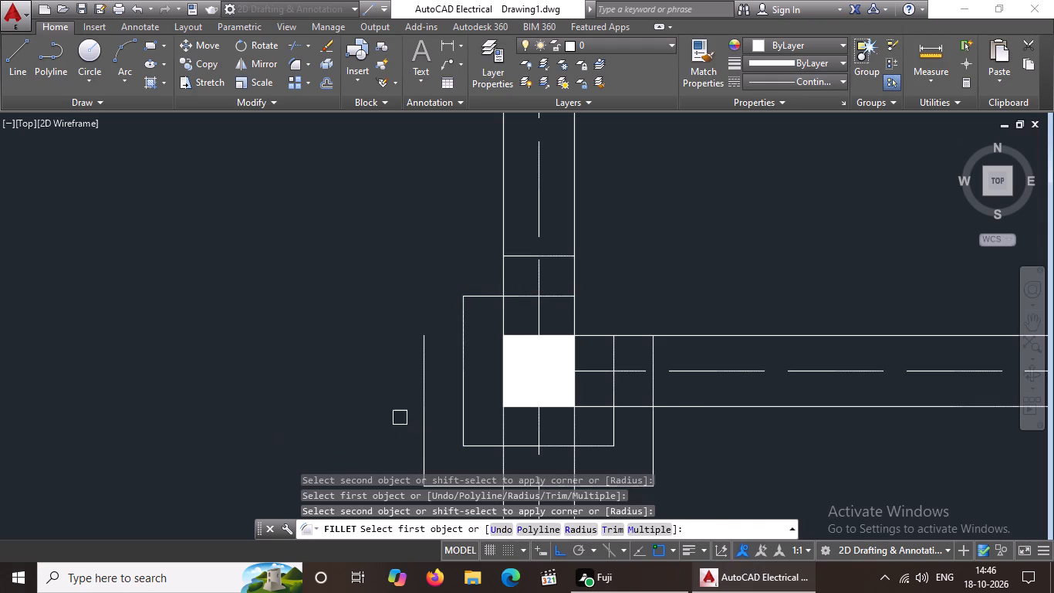
{"action": "left_click", "coordinate": [424, 356]}
{"action": "left_click", "coordinate": [524, 258]}
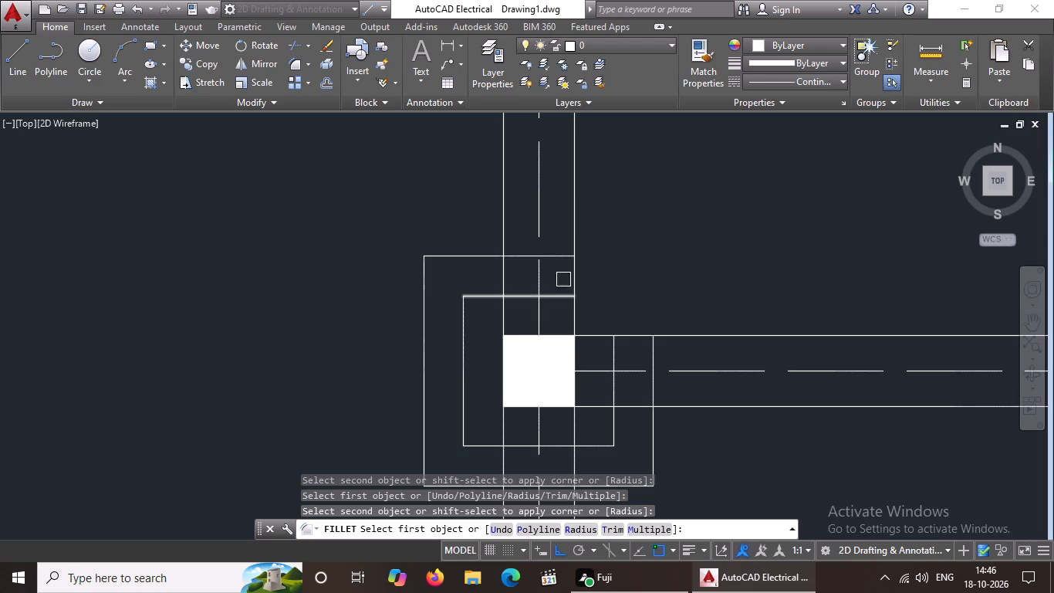
{"action": "left_click", "coordinate": [554, 296]}
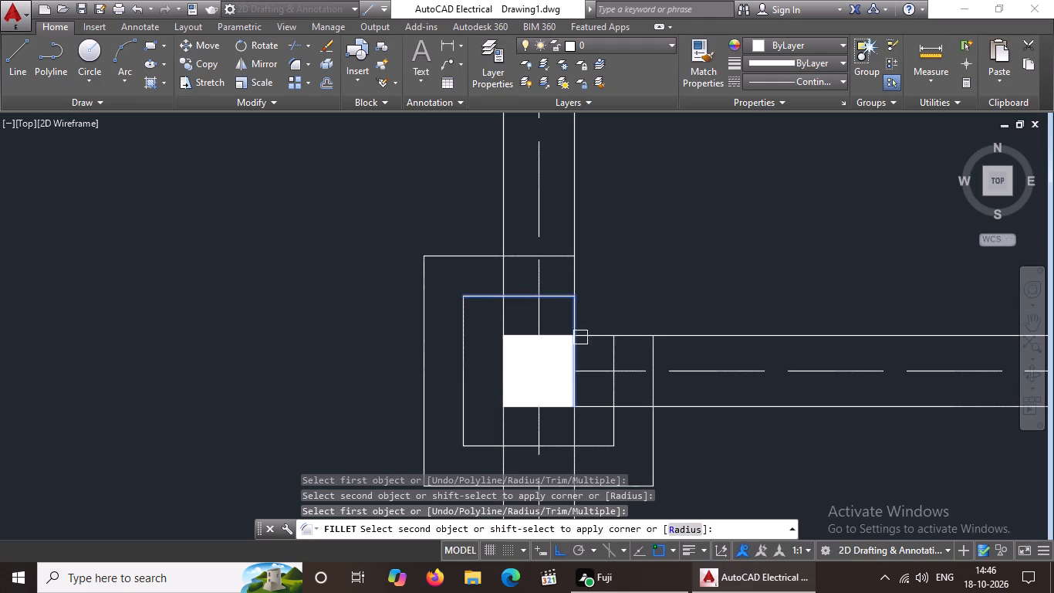
{"action": "left_click", "coordinate": [610, 352]}
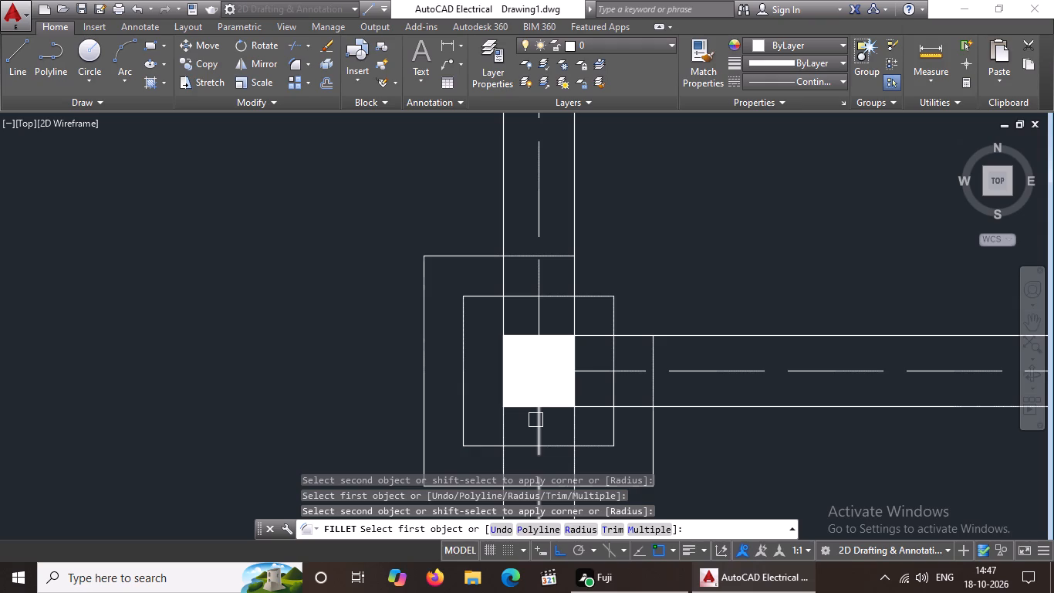
{"action": "left_click", "coordinate": [559, 257]}
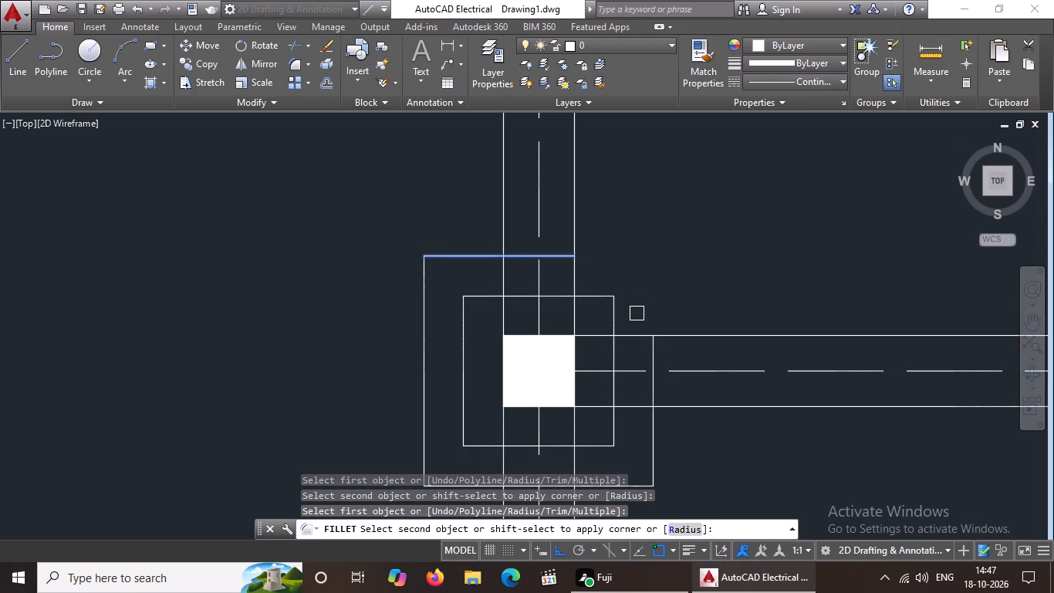
{"action": "left_click", "coordinate": [654, 357]}
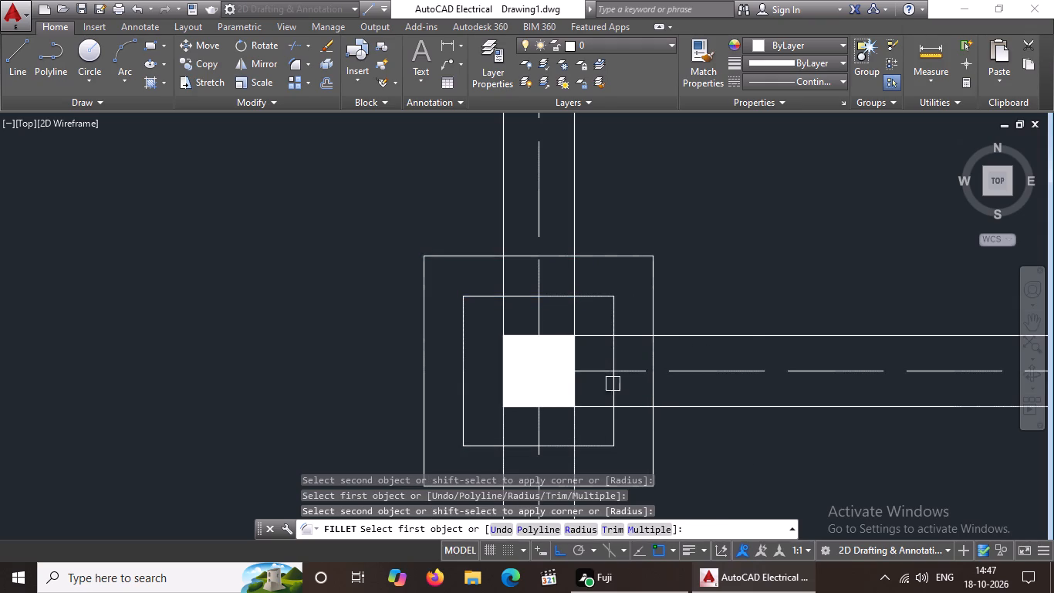
{"action": "scroll", "coordinate": [658, 324], "scroll_direction": "down", "scroll_amount": 4}
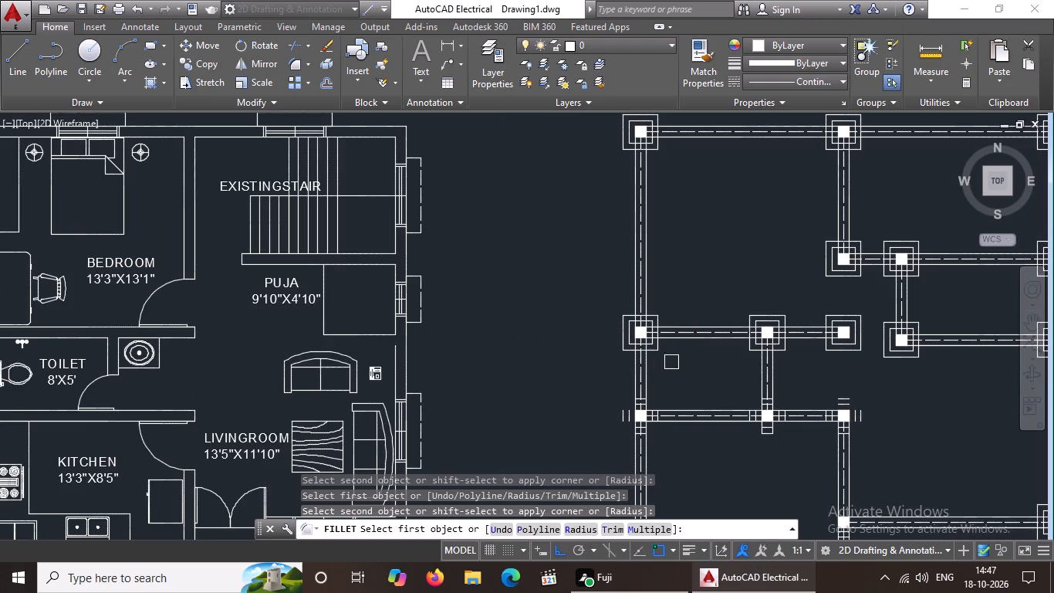
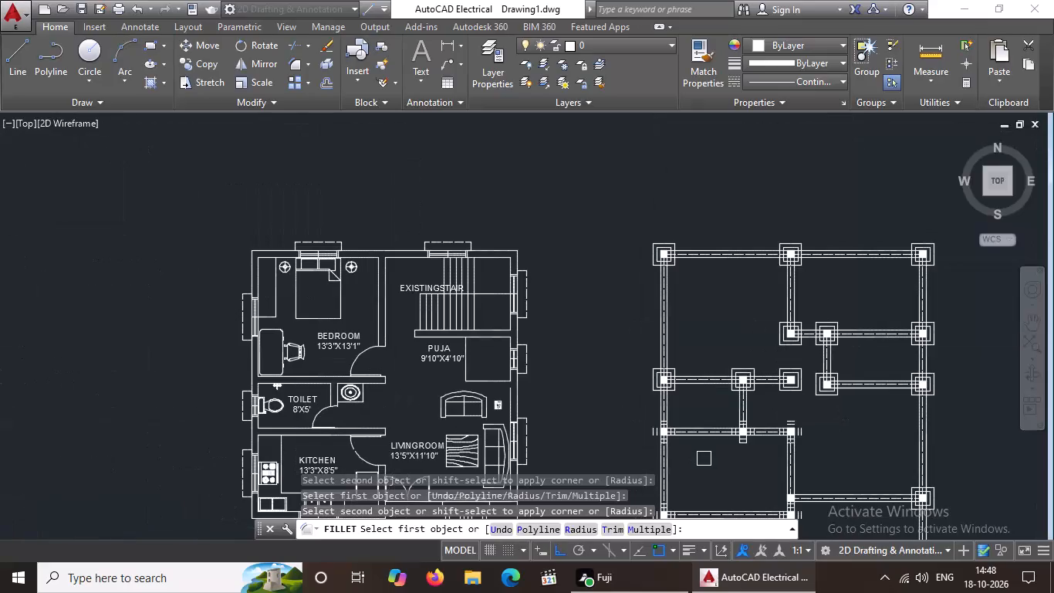
Fillet the inner and outer footing lines into sharp upper corners around the leftmost column on the toilet–kitchen wall line of the foundation plan.
{"action": "middle_click_drag", "start_coordinate": [684, 406], "coordinate": [650, 334]}
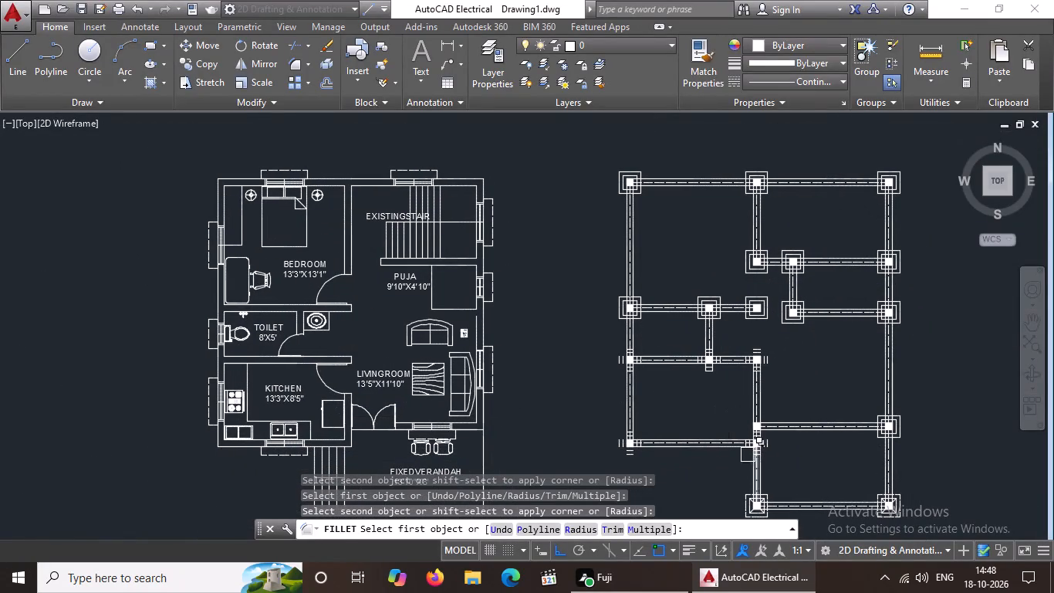
{"action": "scroll", "coordinate": [627, 361], "scroll_direction": "up", "scroll_amount": 5}
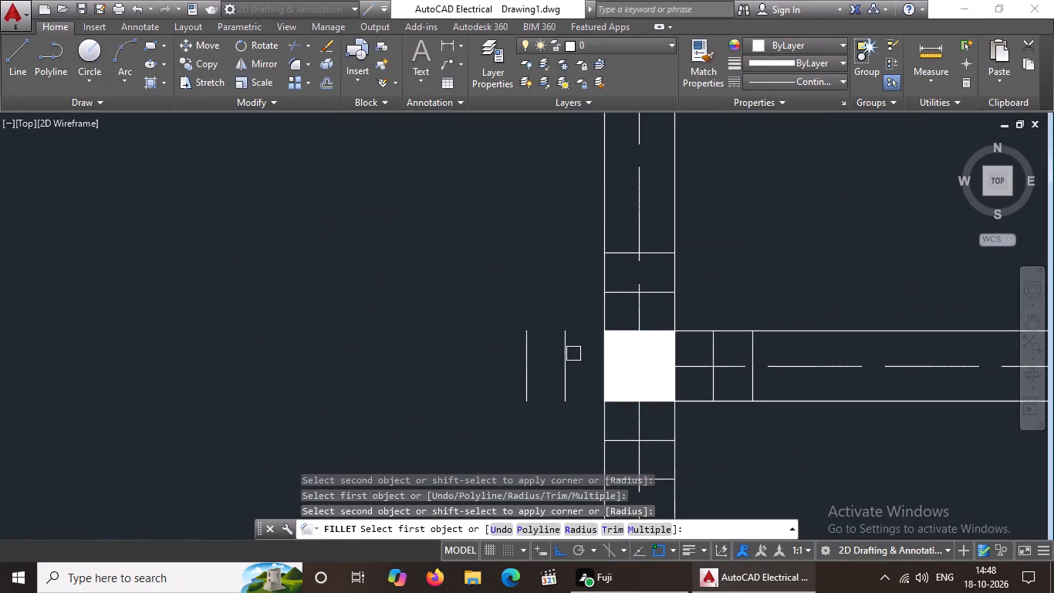
{"action": "left_click", "coordinate": [566, 354]}
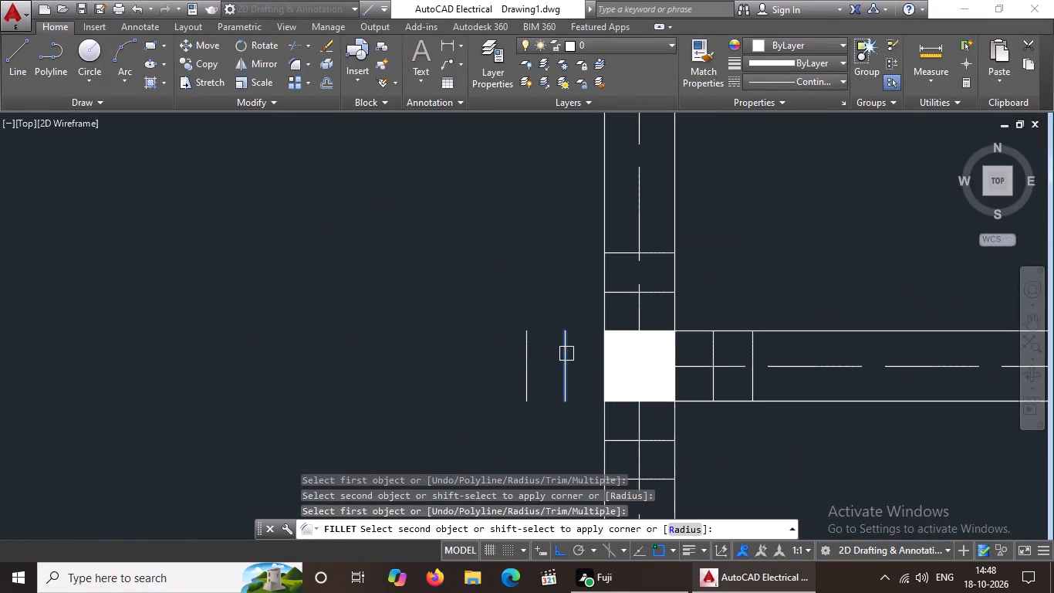
{"action": "left_click", "coordinate": [627, 290]}
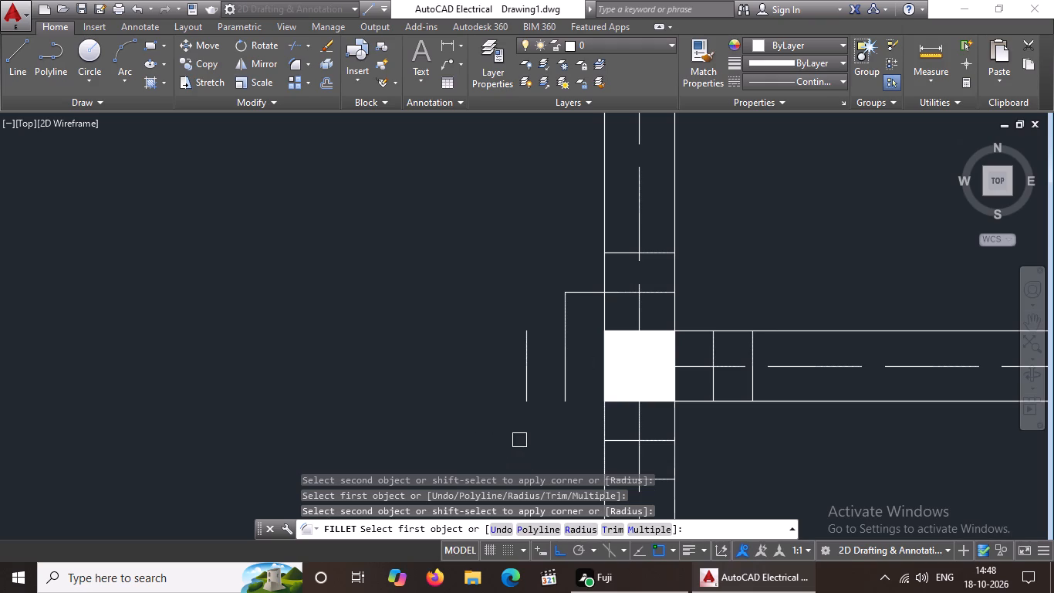
{"action": "scroll", "coordinate": [638, 409], "scroll_direction": "down", "scroll_amount": 2}
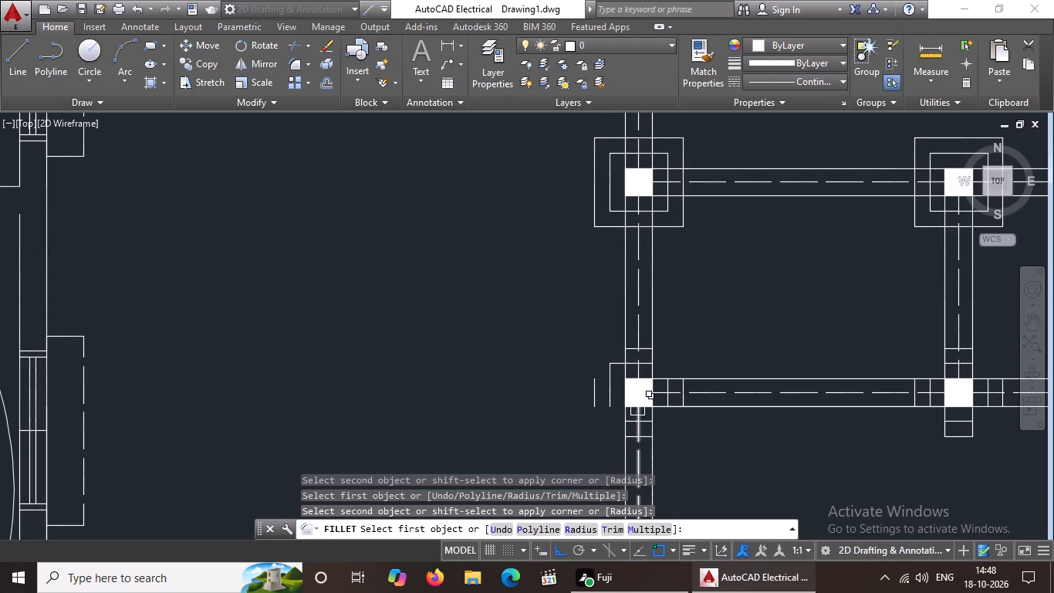
{"action": "middle_click_drag", "start_coordinate": [631, 405], "coordinate": [582, 391]}
{"action": "scroll", "coordinate": [606, 359], "scroll_direction": "down", "scroll_amount": 2}
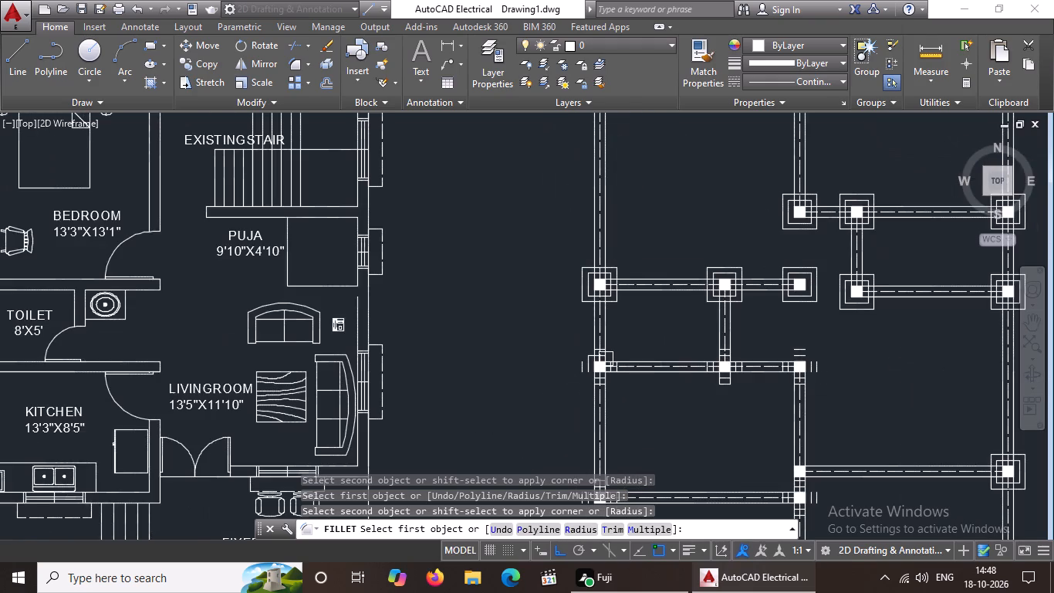
{"action": "scroll", "coordinate": [591, 360], "scroll_direction": "up", "scroll_amount": 2}
{"action": "left_click", "coordinate": [566, 379]}
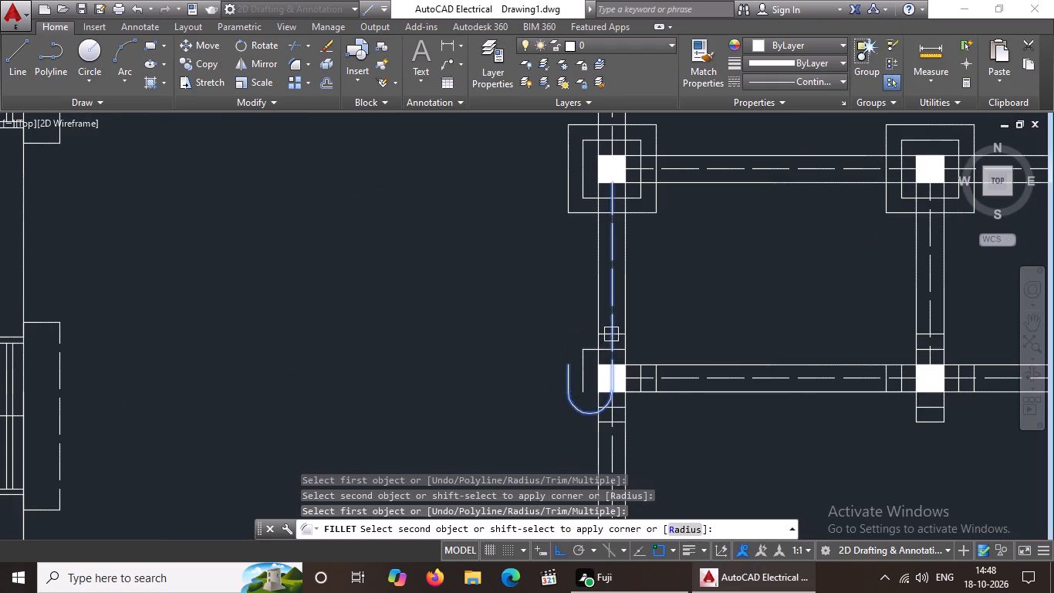
{"action": "scroll", "coordinate": [598, 334], "scroll_direction": "up", "scroll_amount": 2}
{"action": "left_click", "coordinate": [604, 336]}
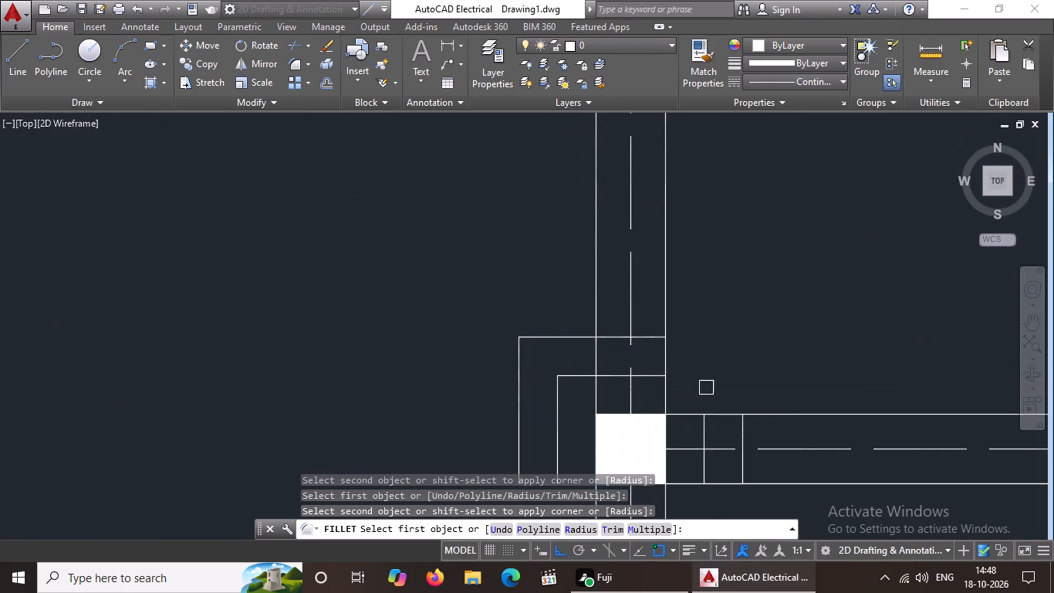
{"action": "left_click", "coordinate": [651, 378]}
{"action": "left_click", "coordinate": [704, 429]}
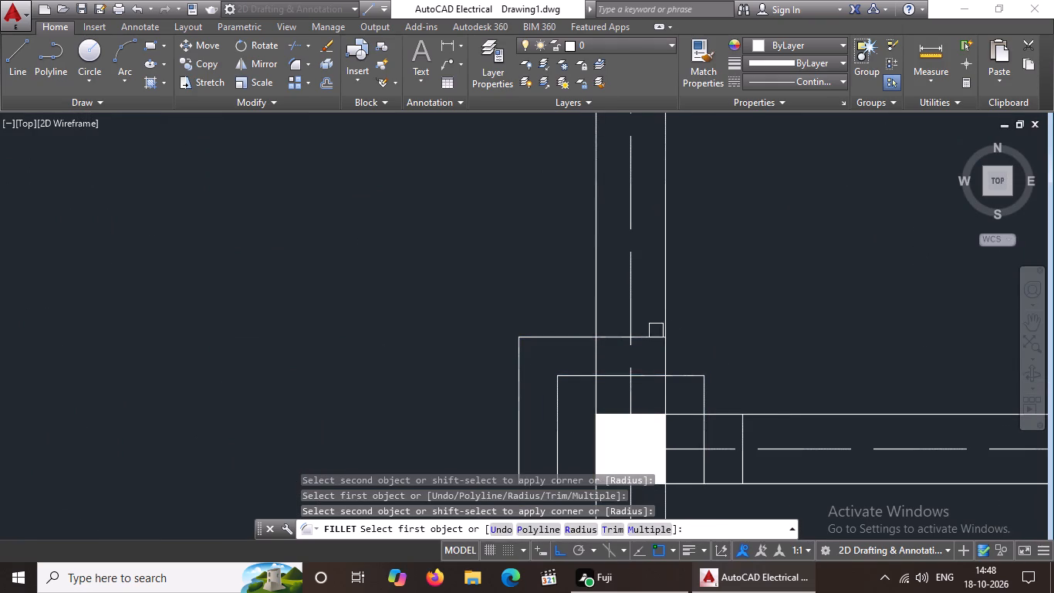
{"action": "left_click", "coordinate": [655, 337]}
{"action": "left_click", "coordinate": [736, 430]}
Fillet the lower corners of that leftmost column's inner and outer footing lines to close both squares.
{"action": "scroll", "coordinate": [732, 361], "scroll_direction": "down", "scroll_amount": 2}
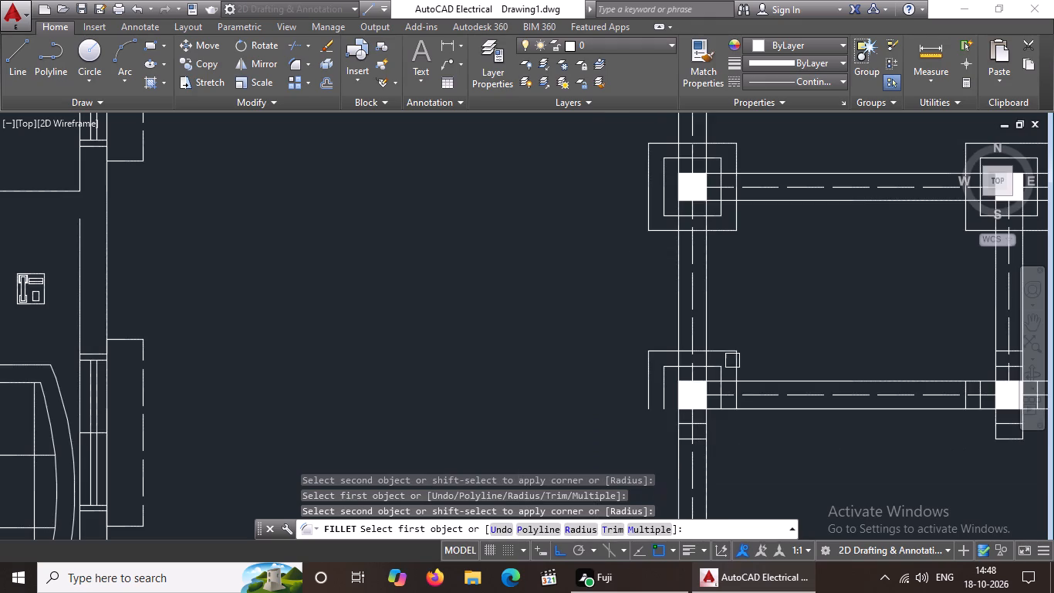
{"action": "scroll", "coordinate": [721, 435], "scroll_direction": "up", "scroll_amount": 2}
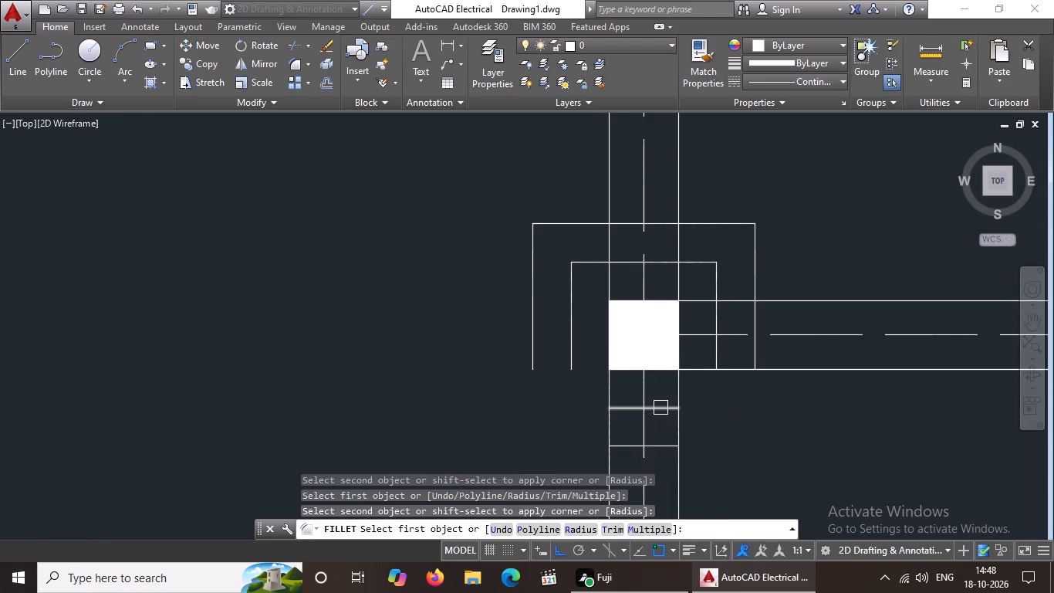
{"action": "left_click", "coordinate": [660, 408]}
{"action": "left_click", "coordinate": [711, 351]}
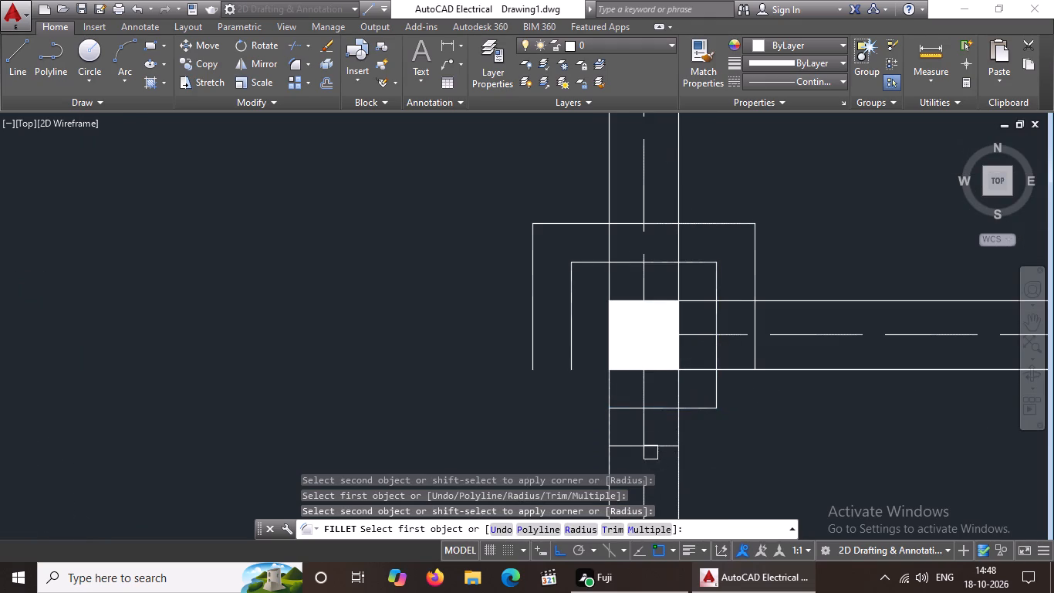
{"action": "left_click", "coordinate": [652, 441]}
{"action": "left_click", "coordinate": [753, 357]}
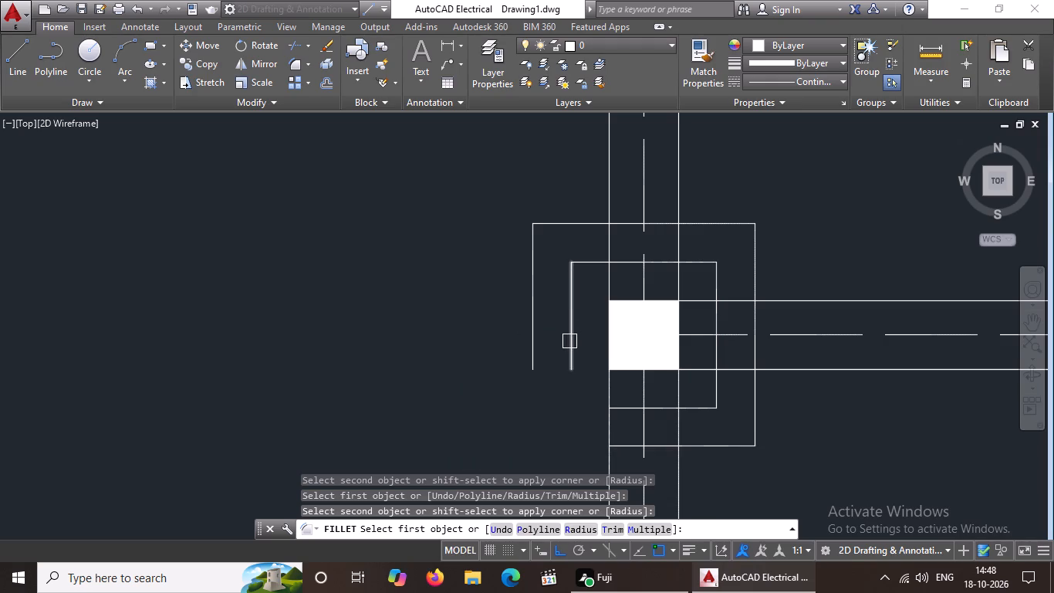
{"action": "left_click_drag", "start_coordinate": [569, 341], "coordinate": [619, 419]}
{"action": "left_click", "coordinate": [635, 409]}
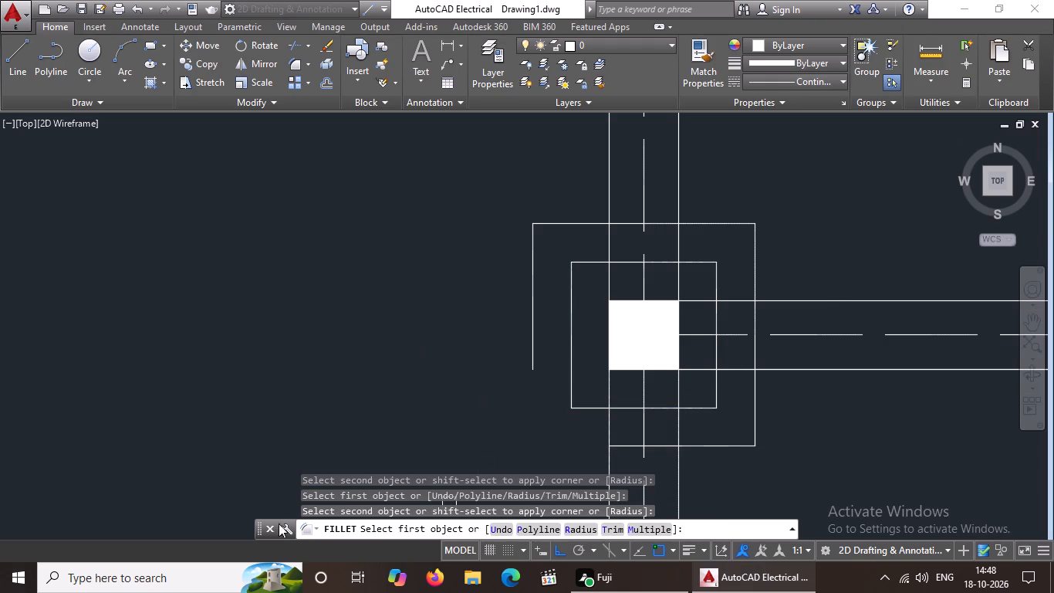
{"action": "left_click", "coordinate": [532, 356]}
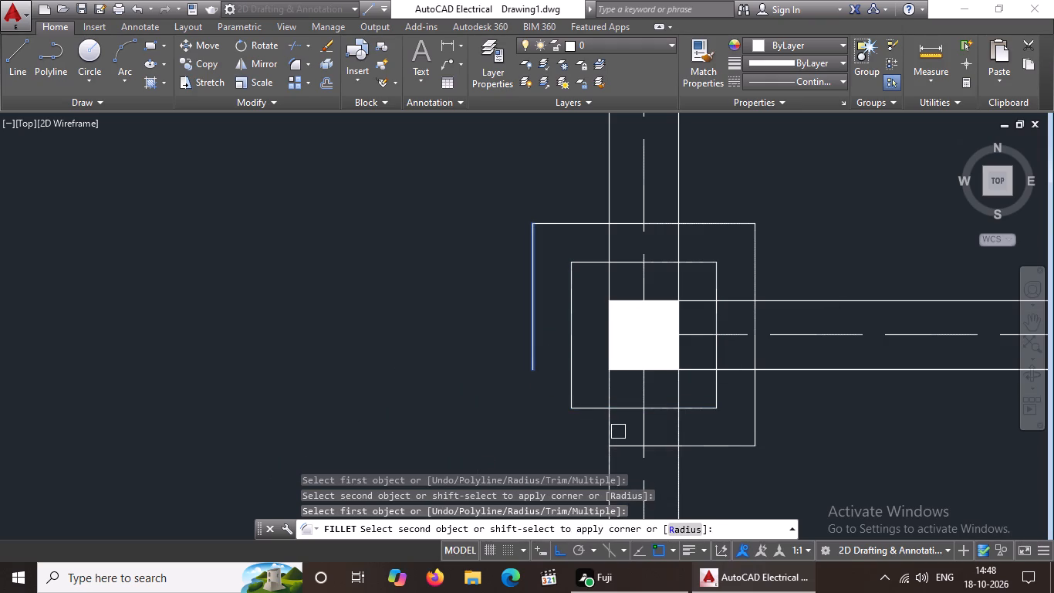
{"action": "left_click", "coordinate": [631, 447]}
Fillet the inner and outer footing lines into sharp upper corners around the middle column of the same row.
{"action": "scroll", "coordinate": [656, 409], "scroll_direction": "down", "scroll_amount": 3}
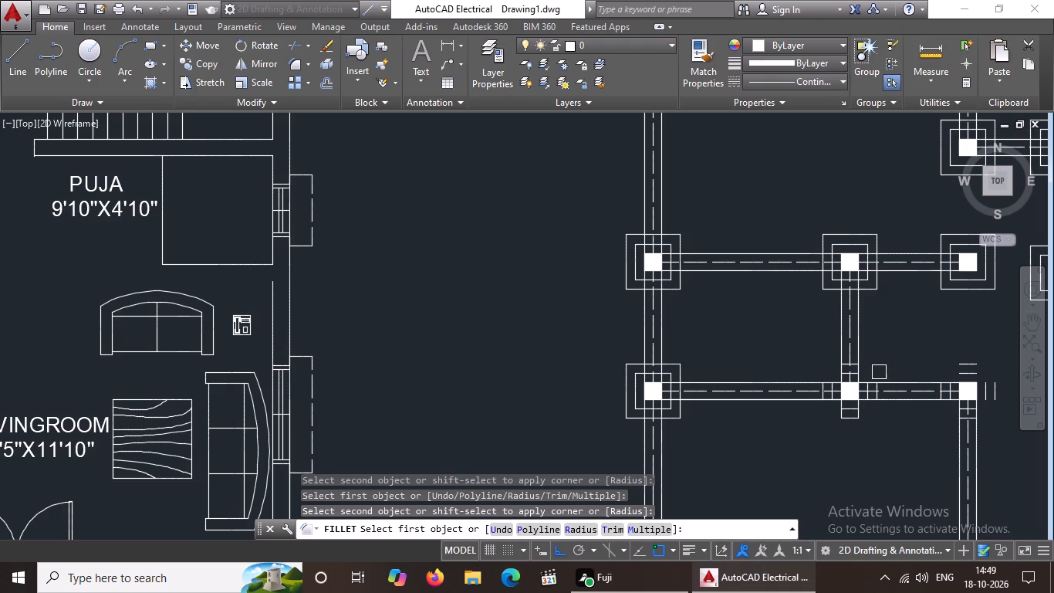
{"action": "scroll", "coordinate": [883, 347], "scroll_direction": "up", "scroll_amount": 2}
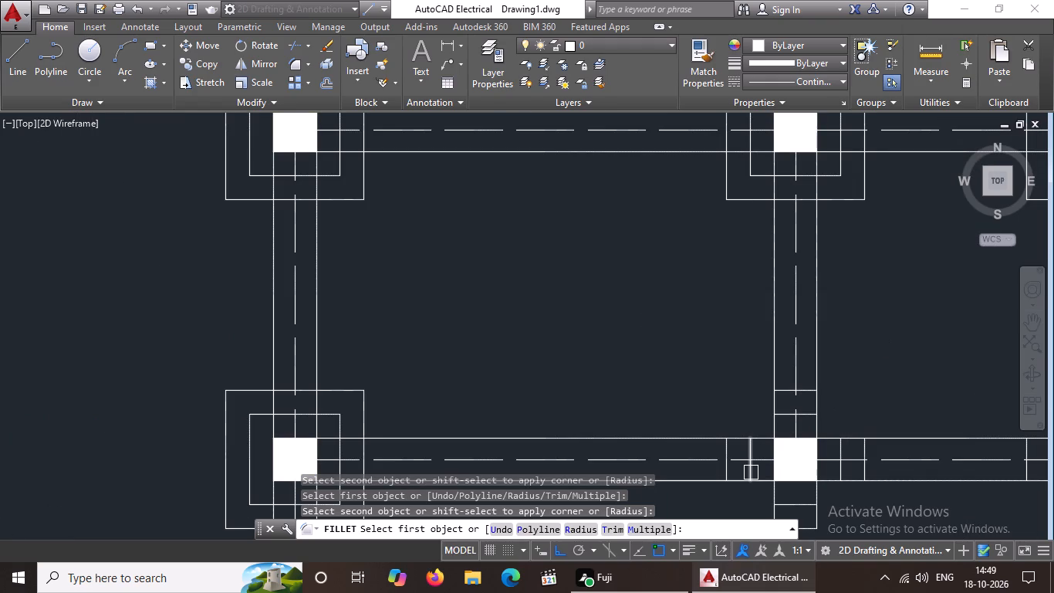
{"action": "scroll", "coordinate": [751, 472], "scroll_direction": "up", "scroll_amount": 2}
{"action": "left_click", "coordinate": [743, 413]}
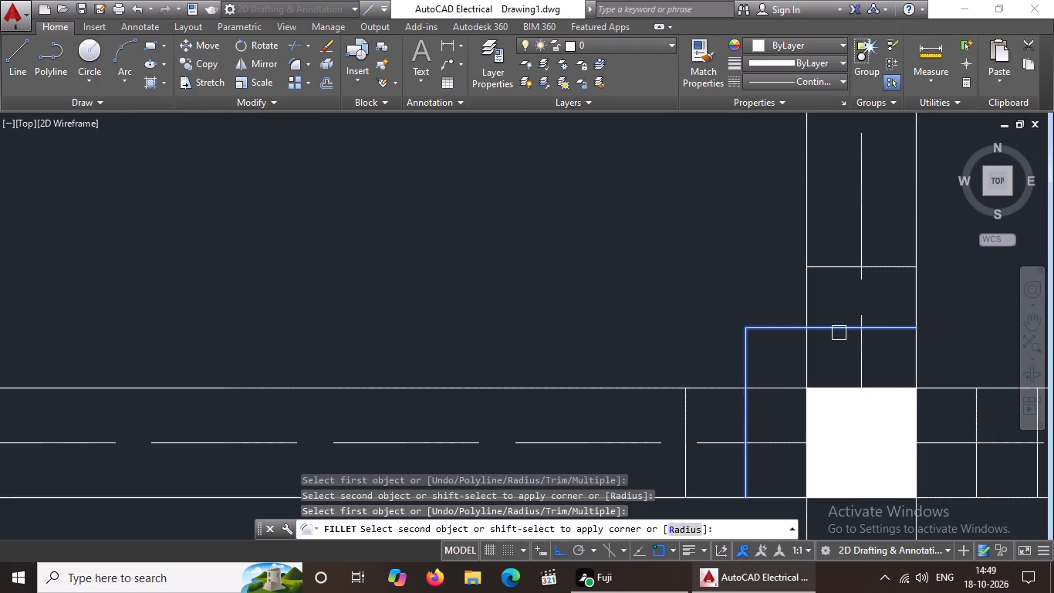
{"action": "left_click", "coordinate": [835, 328]}
{"action": "left_click", "coordinate": [685, 418]}
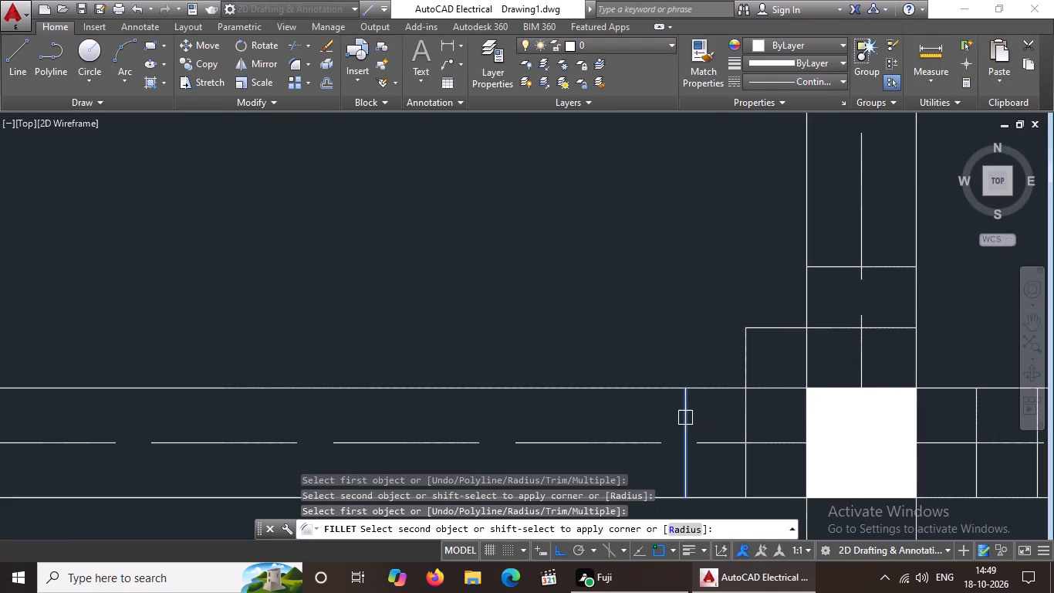
{"action": "left_click", "coordinate": [826, 266]}
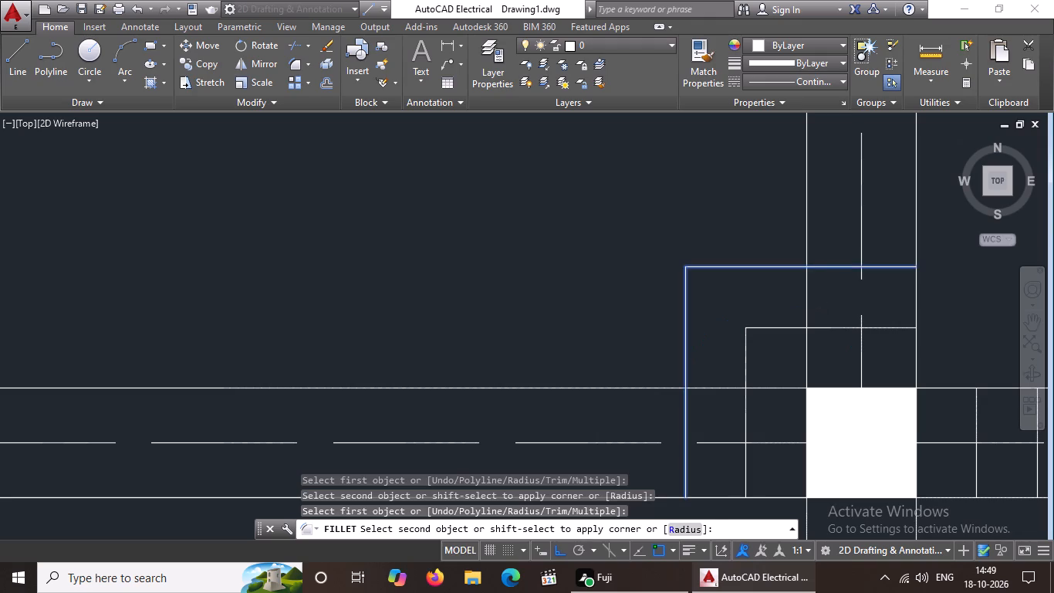
{"action": "scroll", "coordinate": [880, 385], "scroll_direction": "down", "scroll_amount": 1}
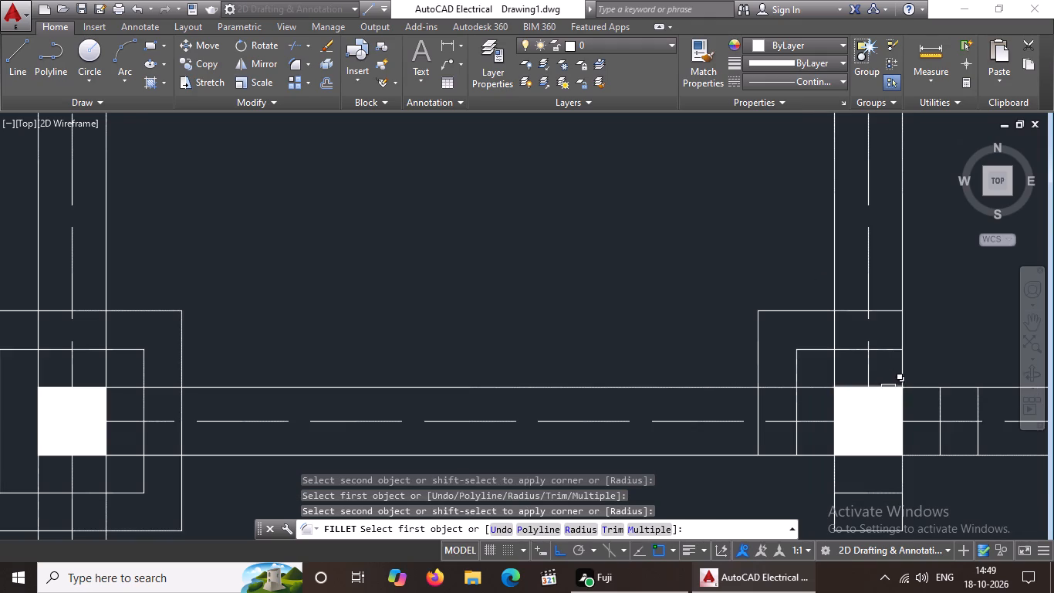
{"action": "scroll", "coordinate": [962, 409], "scroll_direction": "up", "scroll_amount": 1}
{"action": "left_click", "coordinate": [924, 390]}
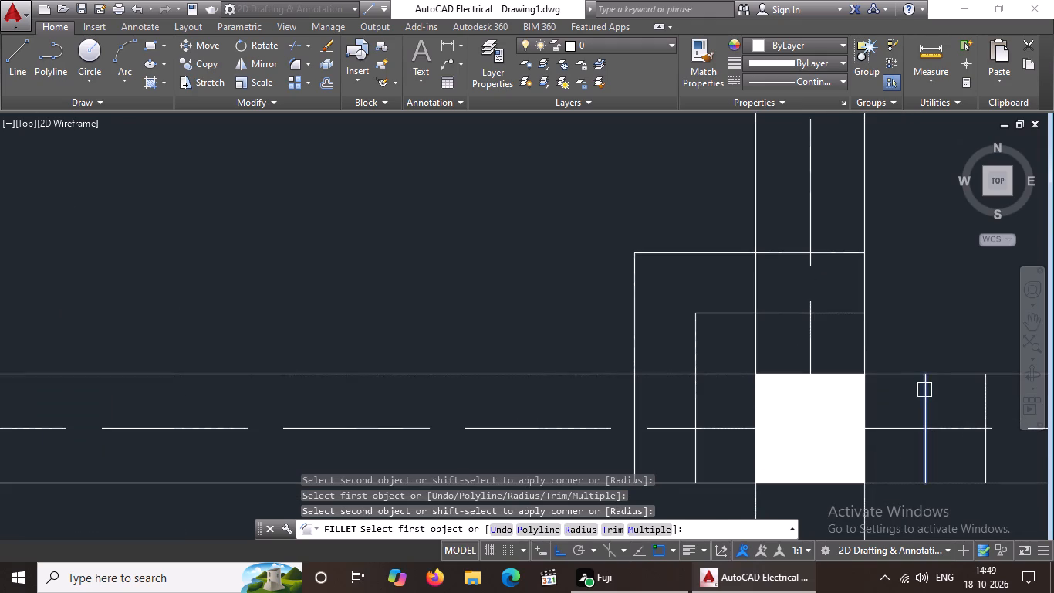
{"action": "left_click", "coordinate": [836, 311]}
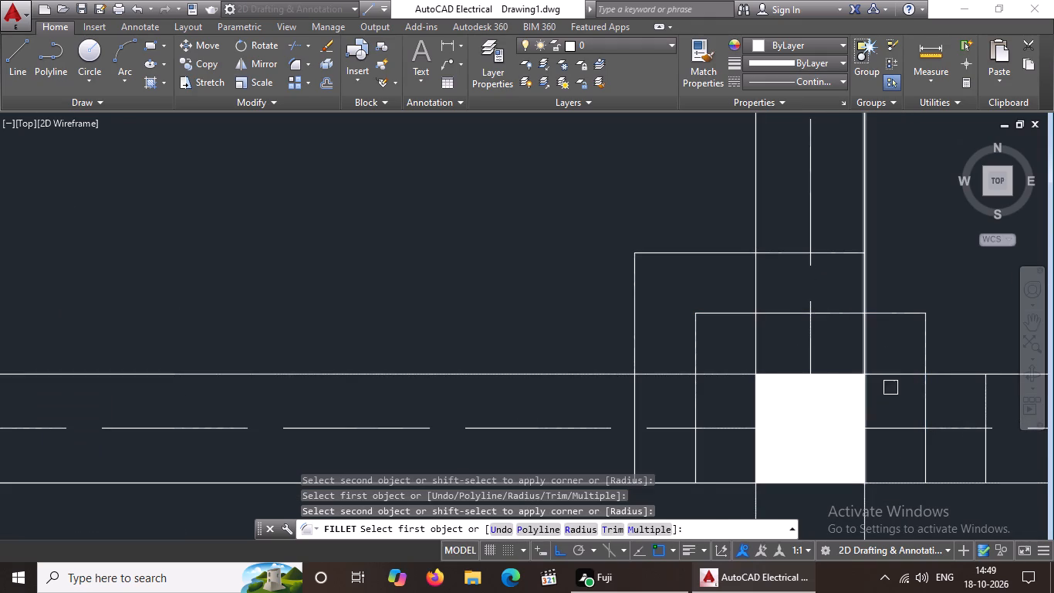
{"action": "left_click", "coordinate": [835, 251]}
{"action": "left_click", "coordinate": [988, 409]}
Fillet the lower corners of the middle column's inner and outer footing lines to close both squares.
{"action": "scroll", "coordinate": [926, 381], "scroll_direction": "down", "scroll_amount": 3}
{"action": "scroll", "coordinate": [944, 444], "scroll_direction": "up", "scroll_amount": 2}
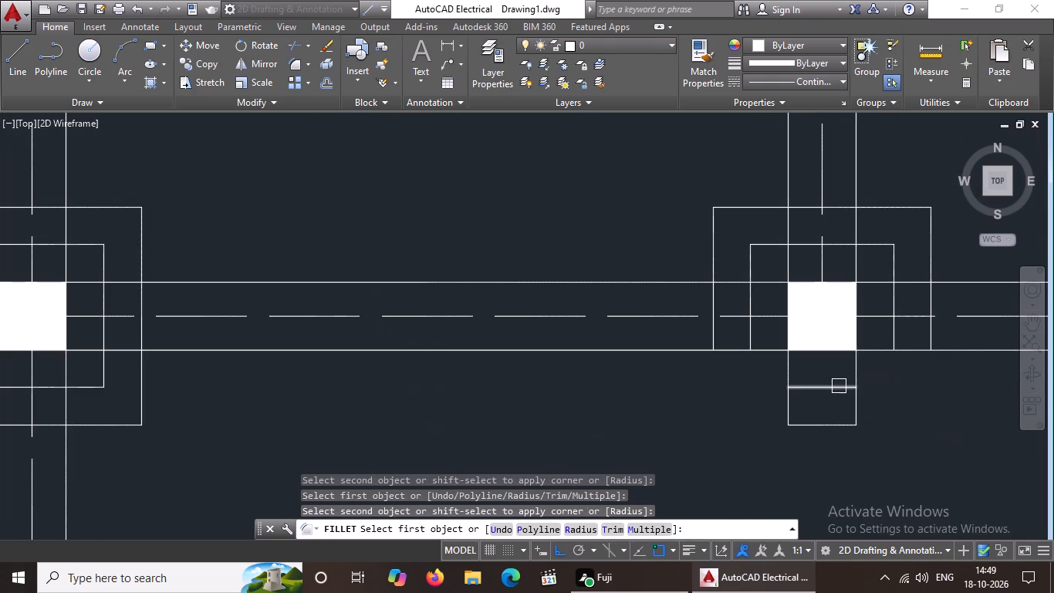
{"action": "left_click", "coordinate": [839, 386]}
{"action": "left_click", "coordinate": [899, 333]}
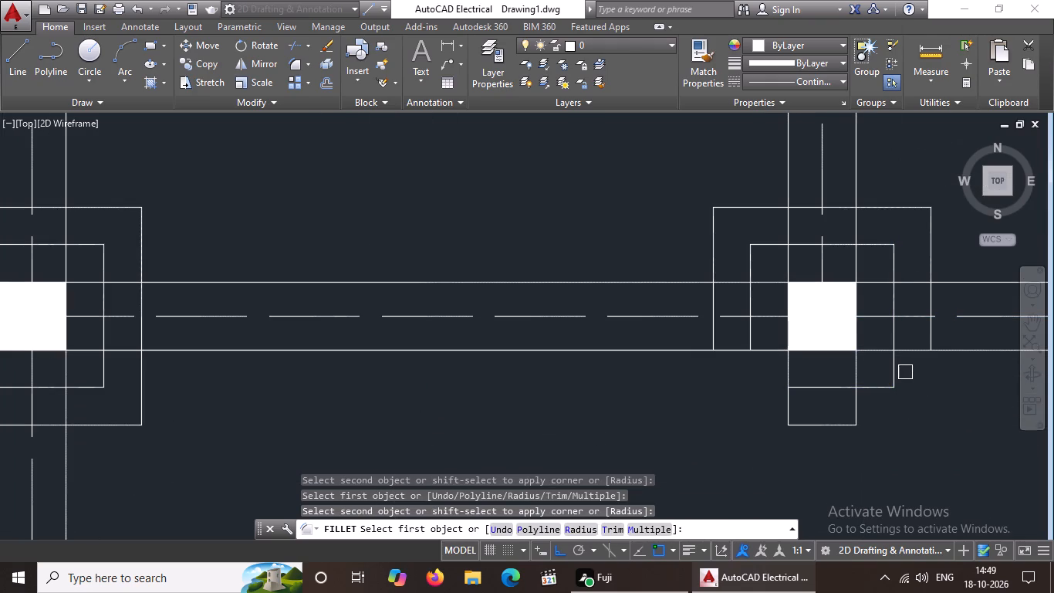
{"action": "left_click", "coordinate": [750, 341]}
{"action": "left_click", "coordinate": [823, 389]}
{"action": "left_click", "coordinate": [710, 335]}
{"action": "left_click", "coordinate": [823, 423]}
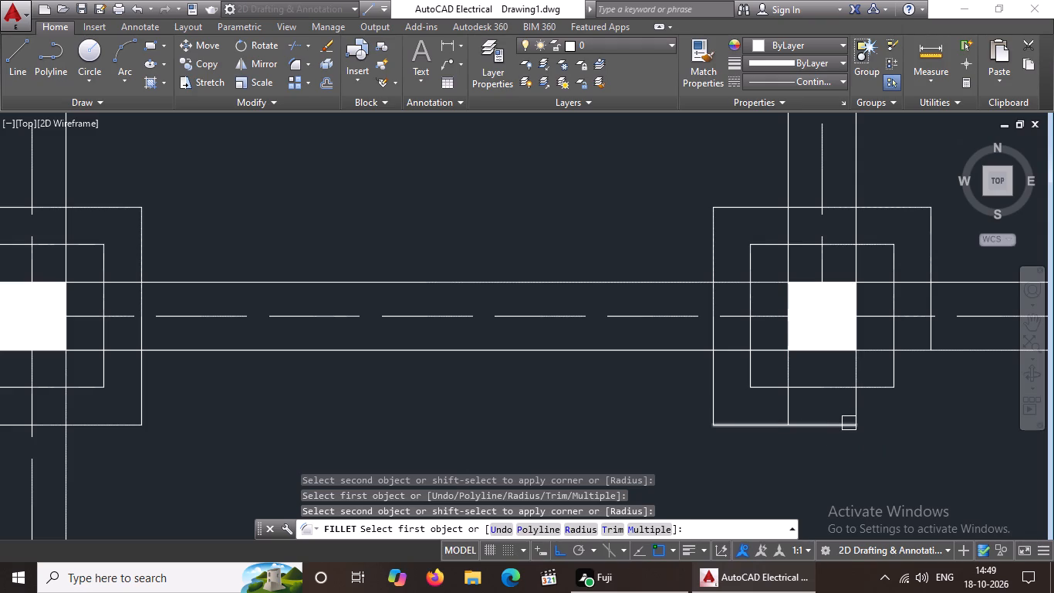
{"action": "left_click", "coordinate": [849, 423]}
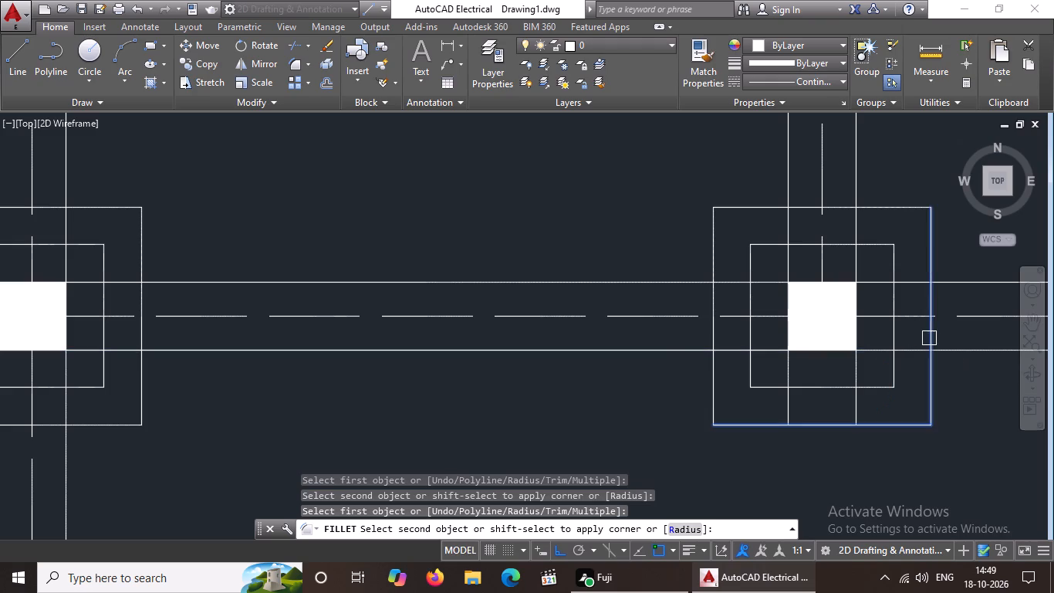
{"action": "left_click_drag", "start_coordinate": [930, 337], "coordinate": [933, 359]}
Fillet the inner and outer footing lines into sharp lower corners around the rightmost column on the toilet–kitchen wall line.
{"action": "scroll", "coordinate": [928, 405], "scroll_direction": "down", "scroll_amount": 2}
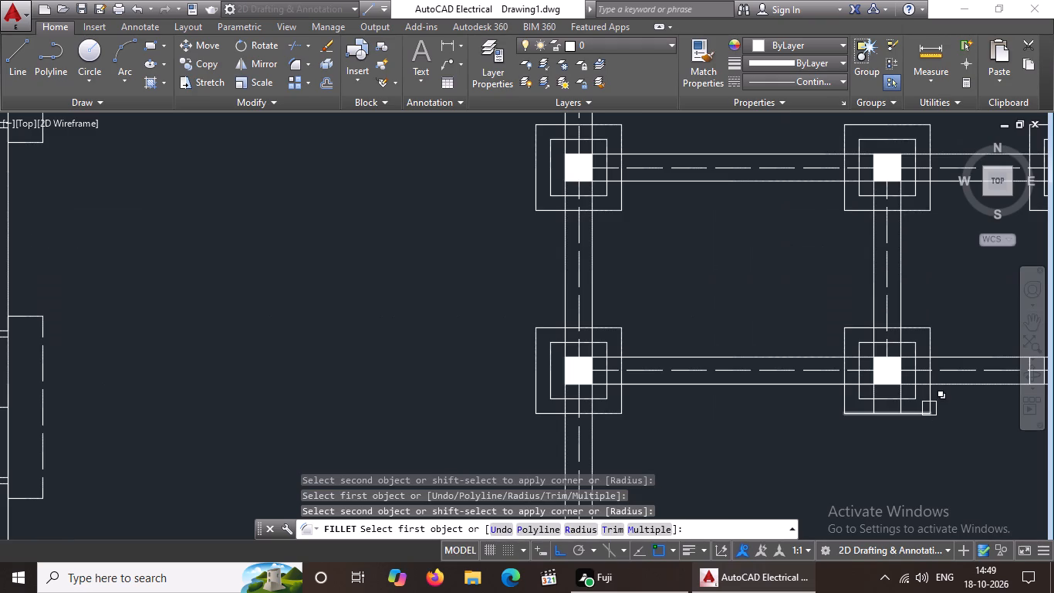
{"action": "scroll", "coordinate": [944, 400], "scroll_direction": "down", "scroll_amount": 2}
{"action": "middle_click_drag", "start_coordinate": [943, 422], "coordinate": [771, 422]}
{"action": "scroll", "coordinate": [885, 375], "scroll_direction": "up", "scroll_amount": 2}
{"action": "scroll", "coordinate": [697, 456], "scroll_direction": "up", "scroll_amount": 2}
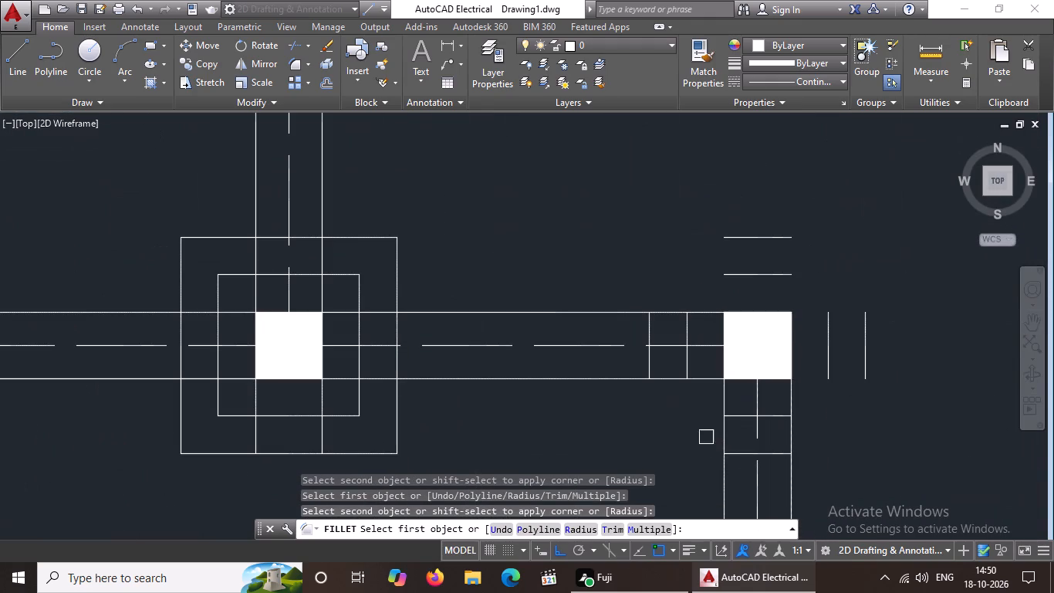
{"action": "left_click", "coordinate": [686, 364]}
{"action": "left_click", "coordinate": [745, 414]}
{"action": "left_click", "coordinate": [782, 418]}
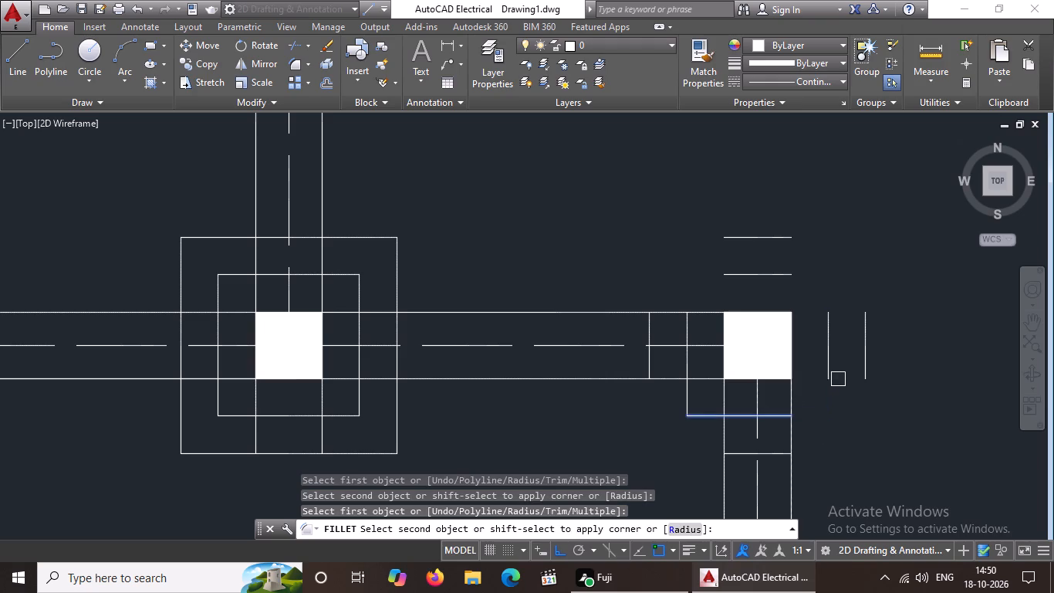
{"action": "left_click", "coordinate": [833, 367]}
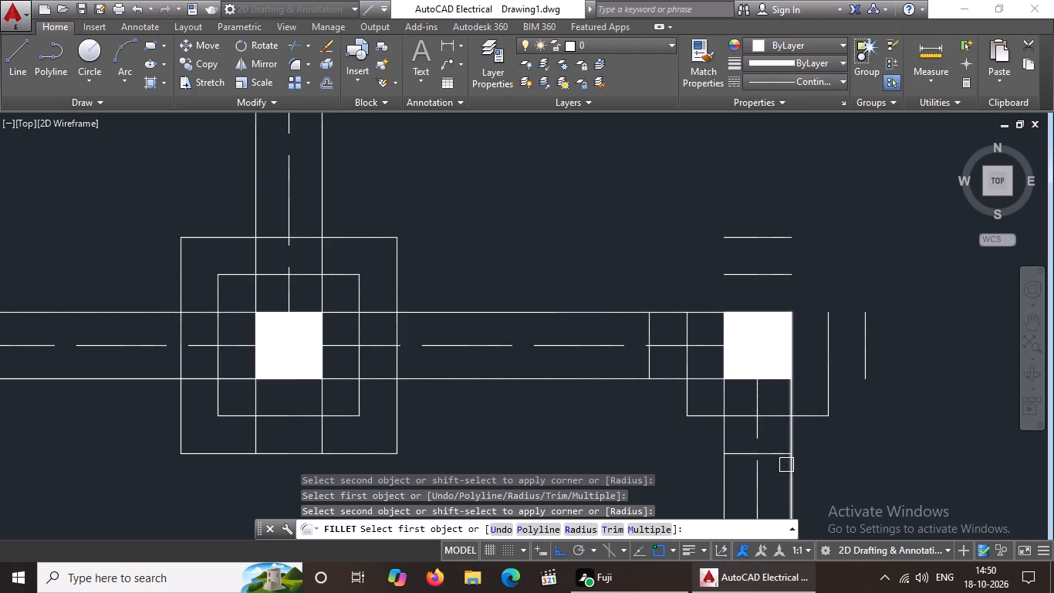
{"action": "left_click", "coordinate": [647, 364]}
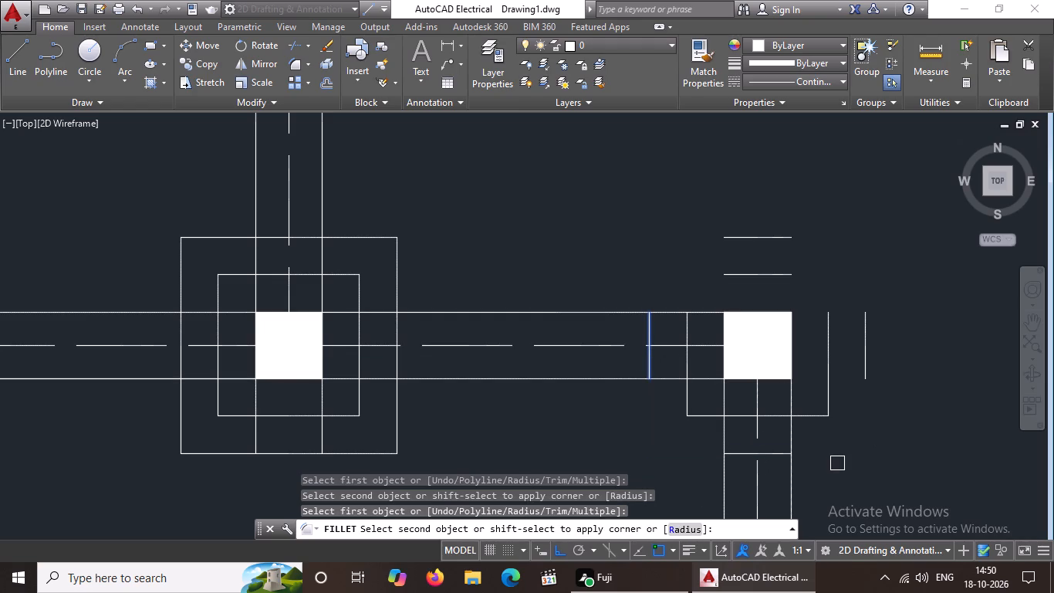
{"action": "left_click", "coordinate": [735, 456]}
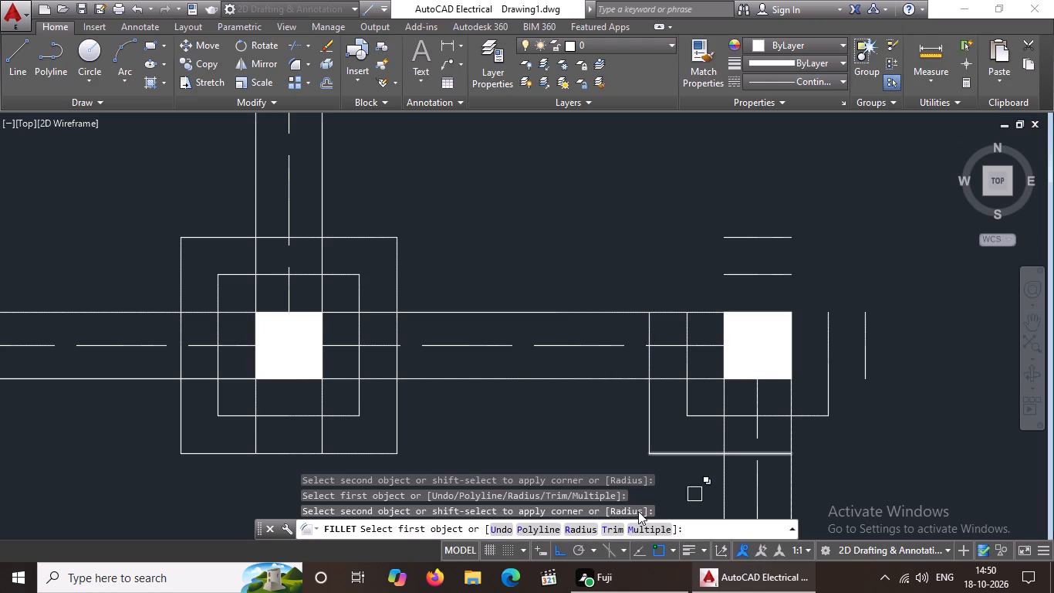
{"action": "left_click", "coordinate": [776, 453]}
{"action": "left_click", "coordinate": [861, 367]}
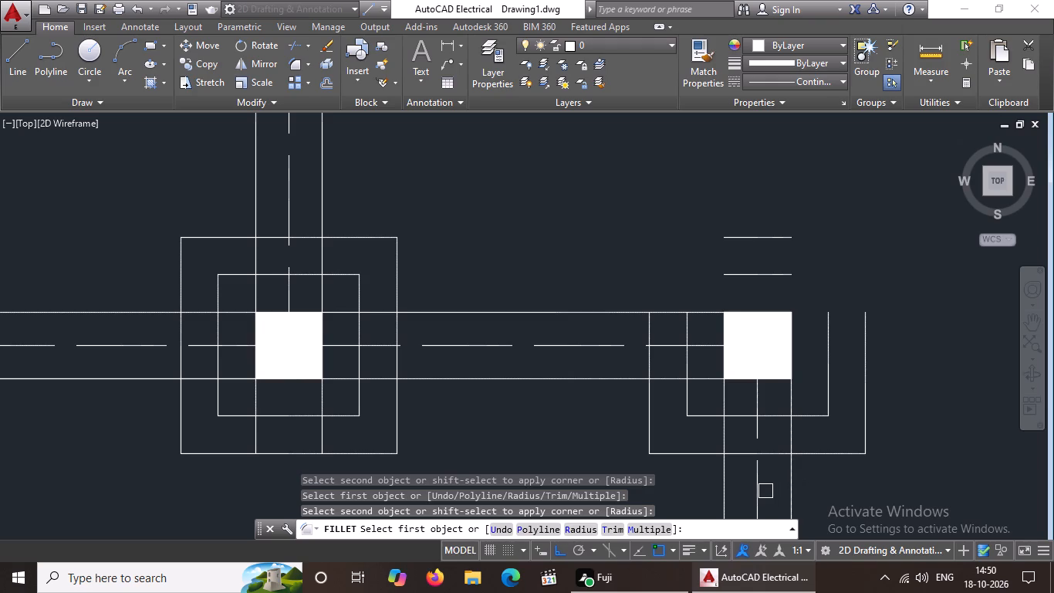
Fillet the upper corners of that rightmost column's inner and outer footing lines to close both squares.
{"action": "scroll", "coordinate": [689, 336], "scroll_direction": "up", "scroll_amount": 1}
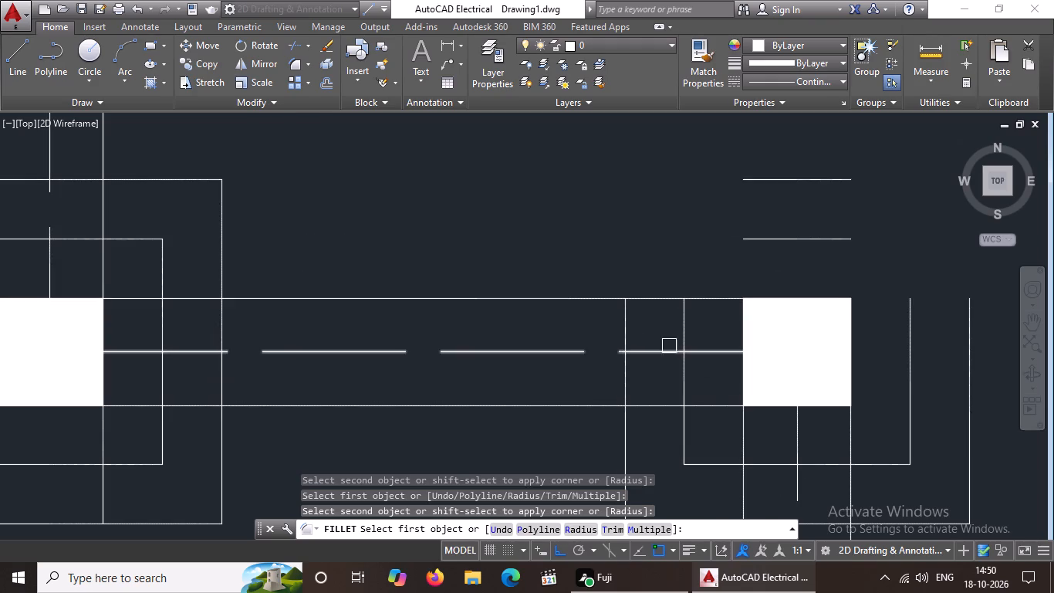
{"action": "left_click", "coordinate": [684, 327]}
{"action": "left_click", "coordinate": [752, 242]}
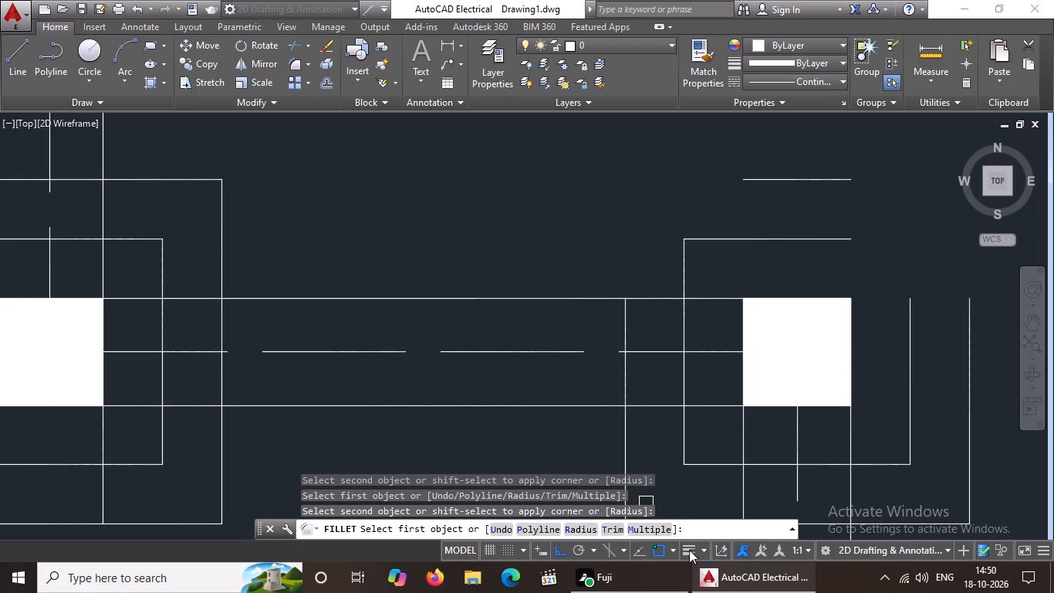
{"action": "left_click", "coordinate": [822, 236]}
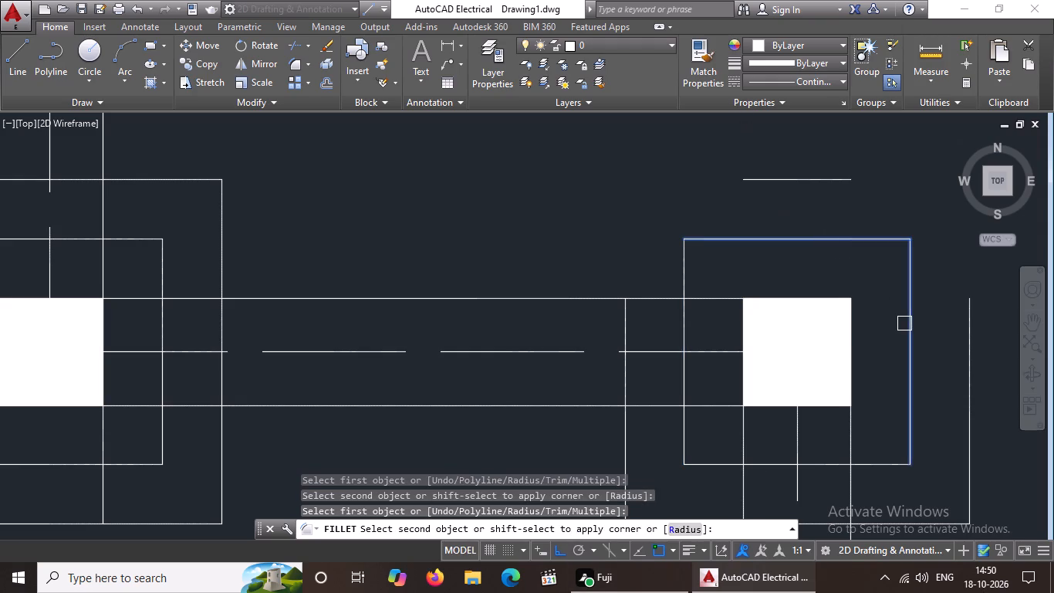
{"action": "left_click", "coordinate": [904, 324]}
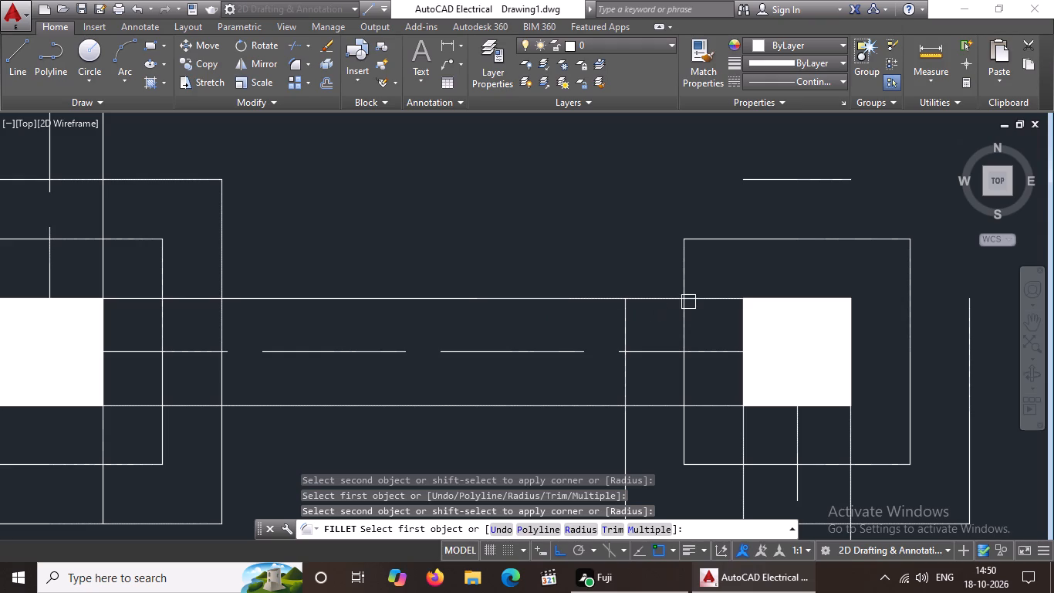
{"action": "left_click", "coordinate": [627, 320]}
{"action": "left_click", "coordinate": [774, 179]}
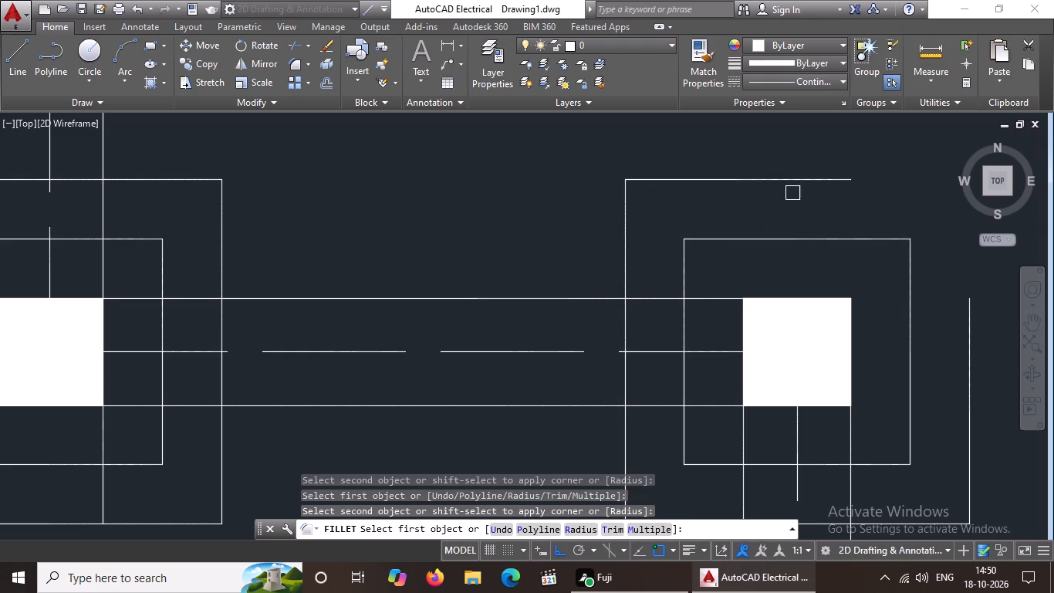
{"action": "left_click", "coordinate": [809, 178]}
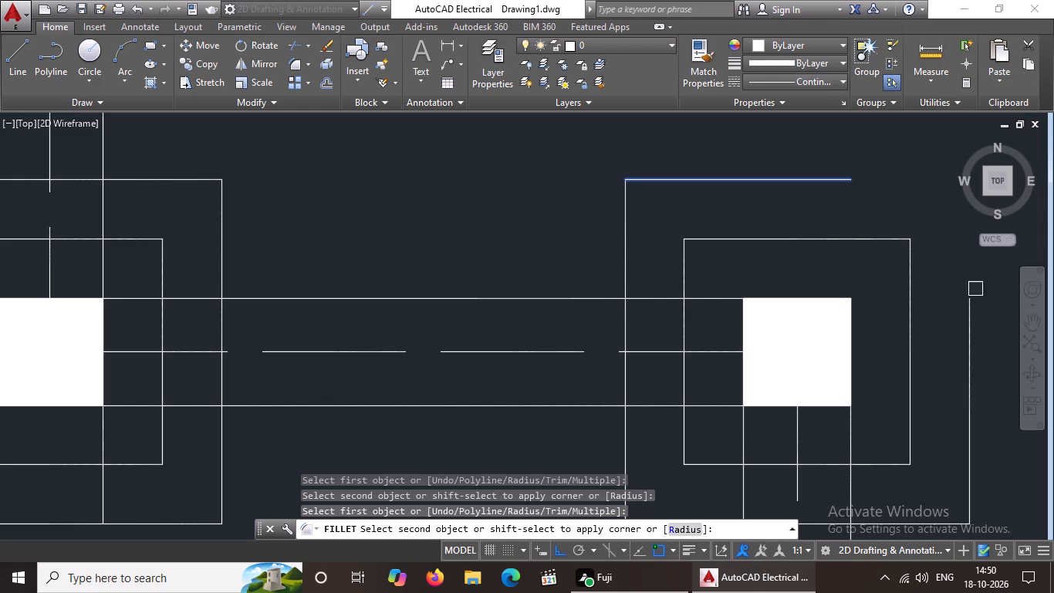
{"action": "left_click", "coordinate": [971, 319]}
Fillet the inner and outer footing lines into sharp upper corners around the kitchen's lower-left corner column in the foundation plan.
{"action": "scroll", "coordinate": [855, 315], "scroll_direction": "down", "scroll_amount": 4}
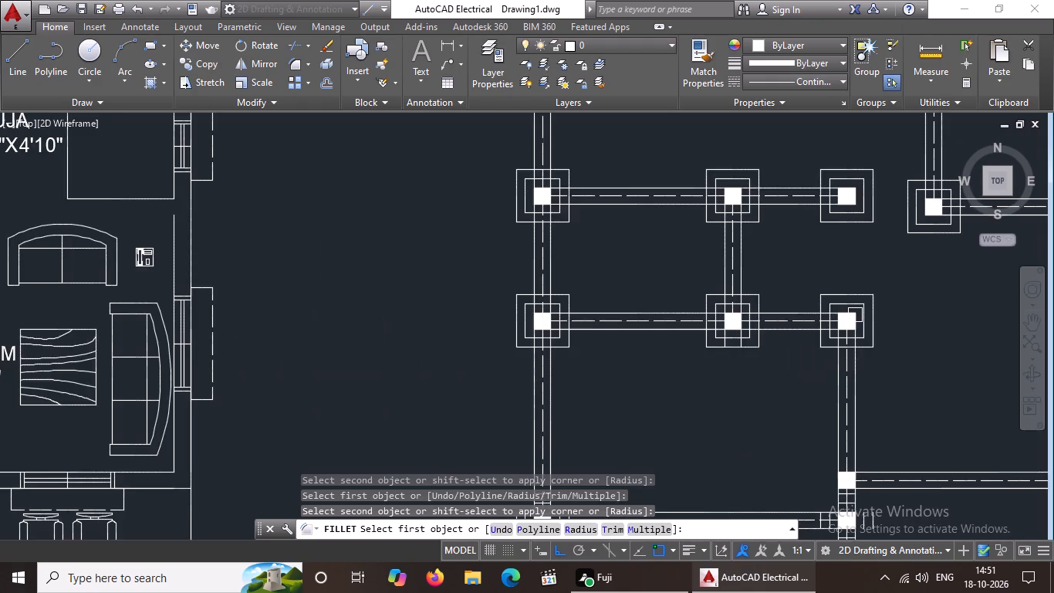
{"action": "scroll", "coordinate": [855, 315], "scroll_direction": "down", "scroll_amount": 1}
{"action": "middle_click_drag", "start_coordinate": [862, 356], "coordinate": [774, 297]}
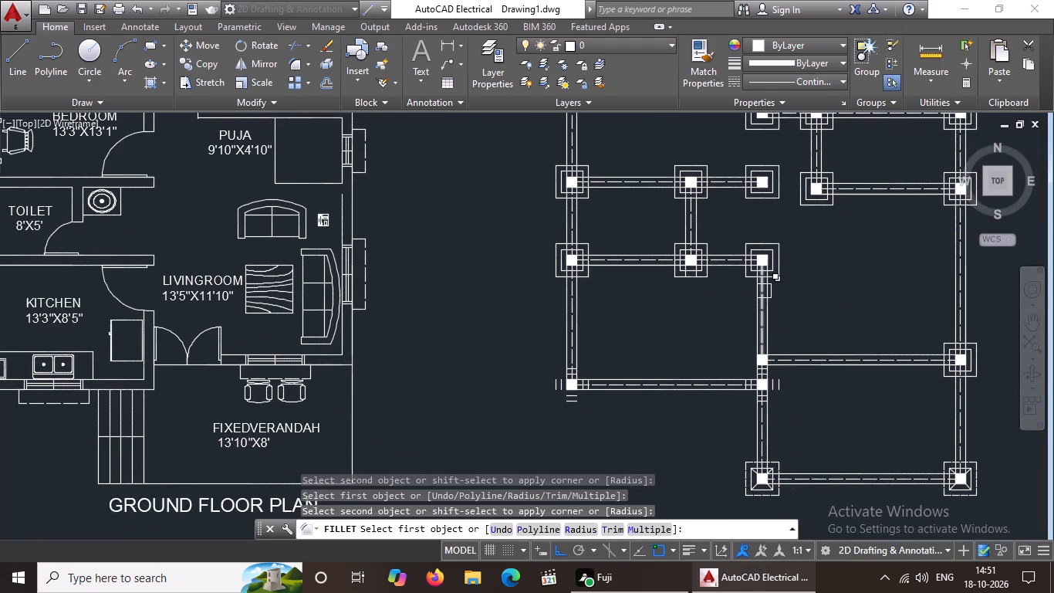
{"action": "scroll", "coordinate": [764, 291], "scroll_direction": "down", "scroll_amount": 1}
{"action": "scroll", "coordinate": [647, 346], "scroll_direction": "up", "scroll_amount": 5}
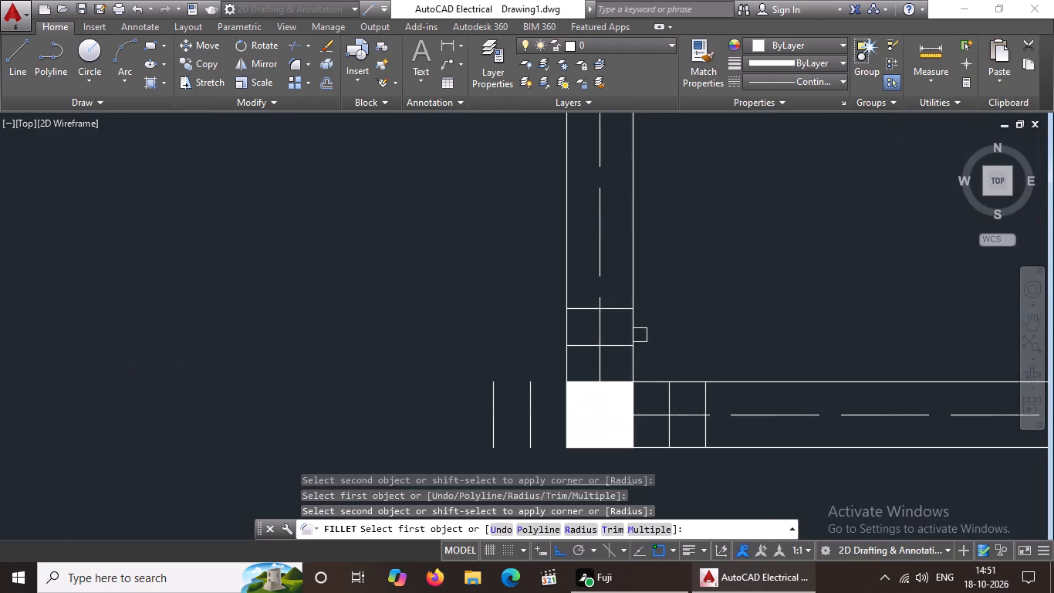
{"action": "left_click", "coordinate": [533, 388]}
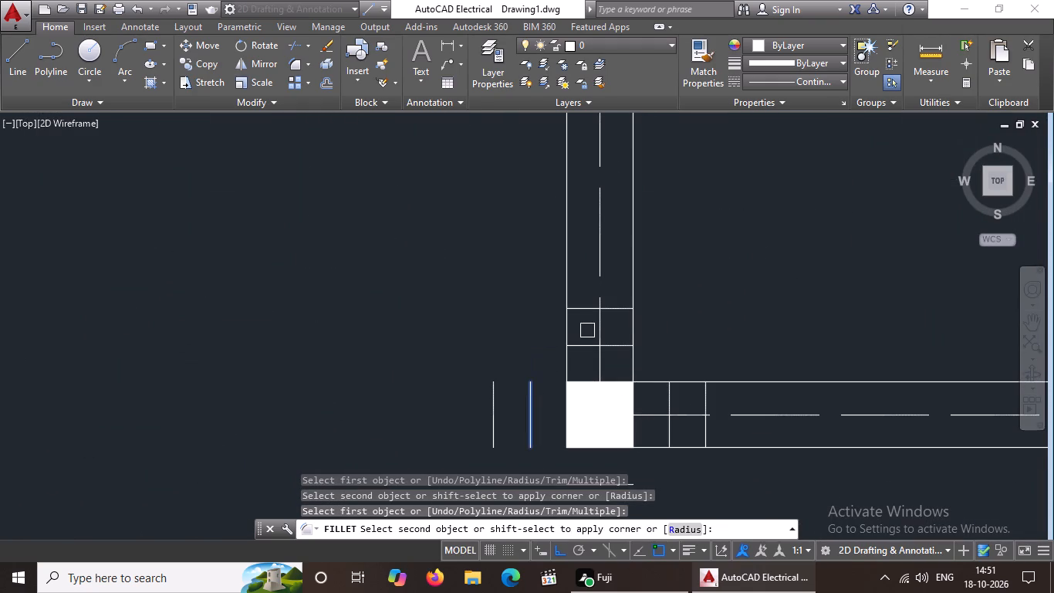
{"action": "left_click", "coordinate": [588, 347]}
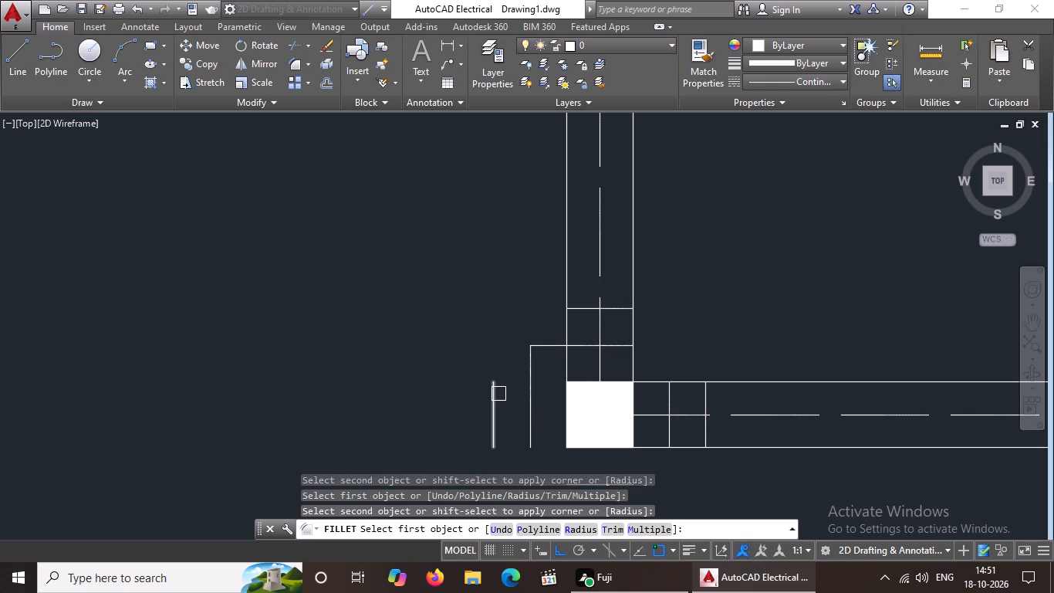
{"action": "left_click_drag", "start_coordinate": [498, 394], "coordinate": [502, 386]}
{"action": "left_click", "coordinate": [585, 305]}
{"action": "left_click", "coordinate": [620, 343]}
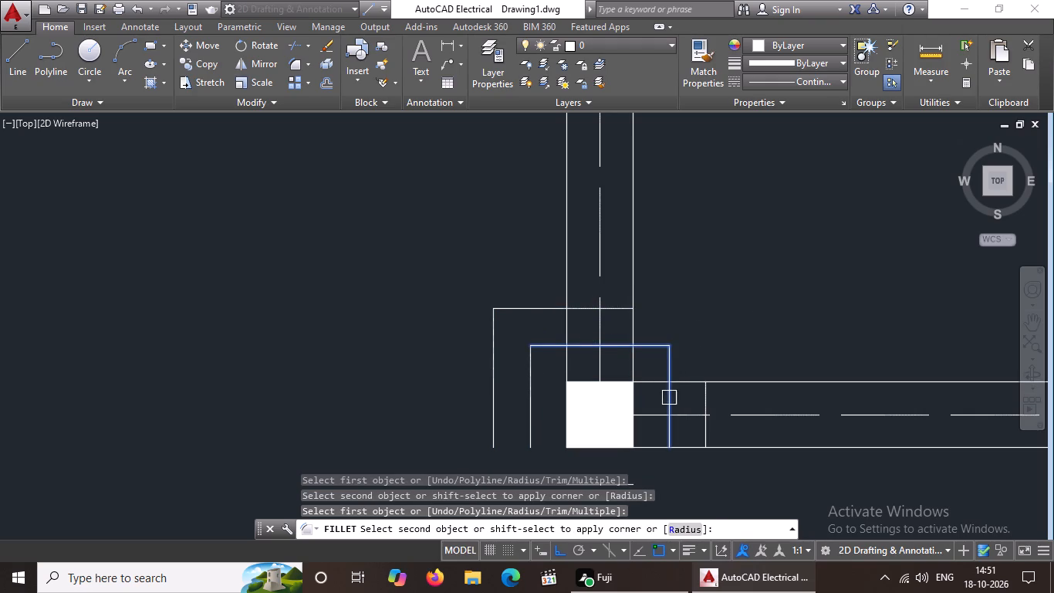
{"action": "left_click", "coordinate": [669, 398]}
{"action": "left_click", "coordinate": [617, 310]}
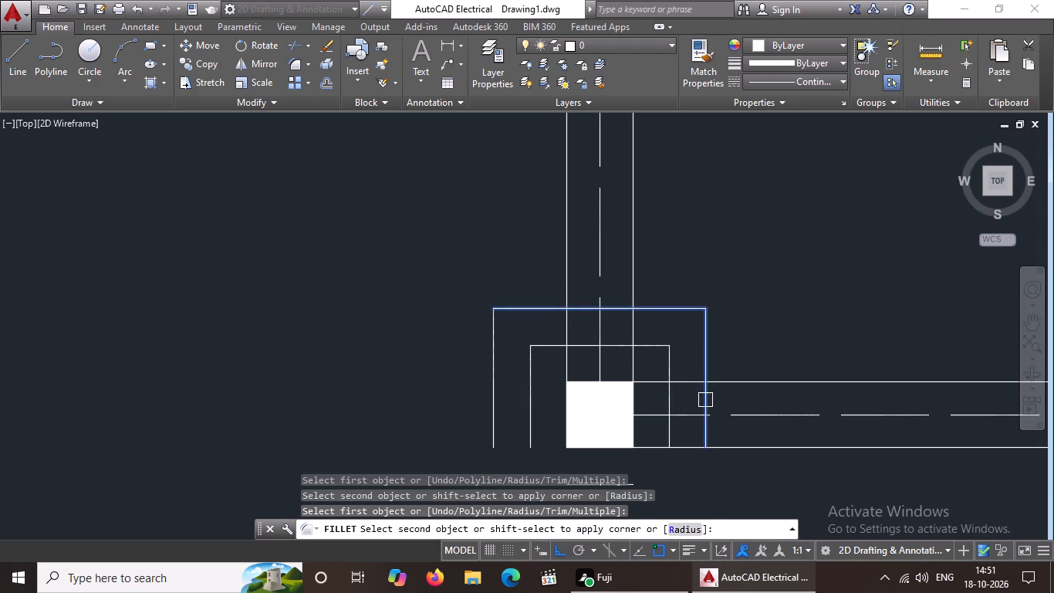
{"action": "left_click", "coordinate": [705, 399]}
Fillet the lower corners of the kitchen's lower-left column's inner and outer footing lines to close both squares.
{"action": "scroll", "coordinate": [711, 378], "scroll_direction": "down", "scroll_amount": 1}
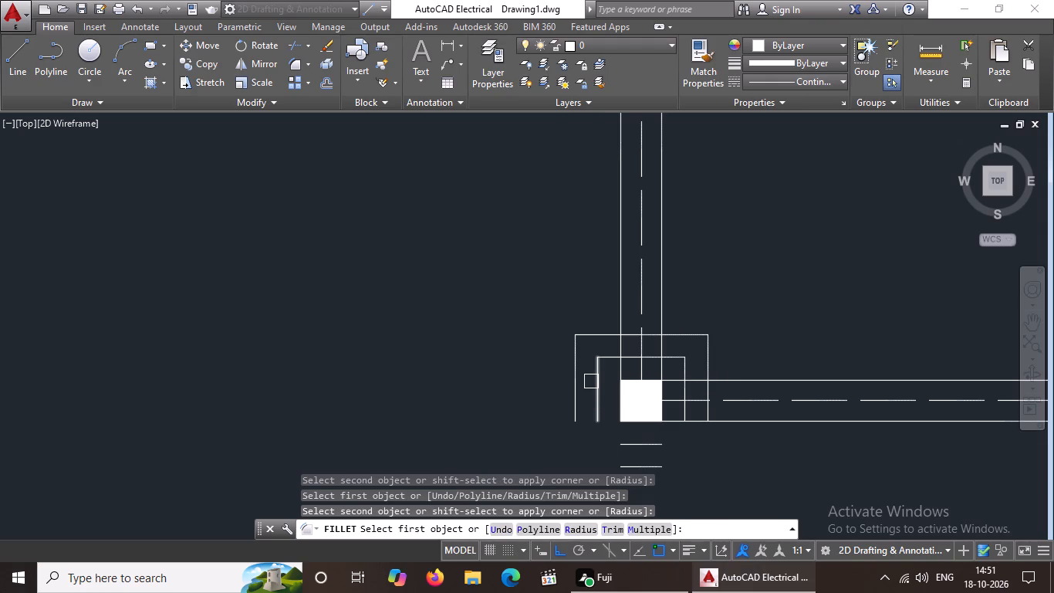
{"action": "left_click", "coordinate": [594, 408]}
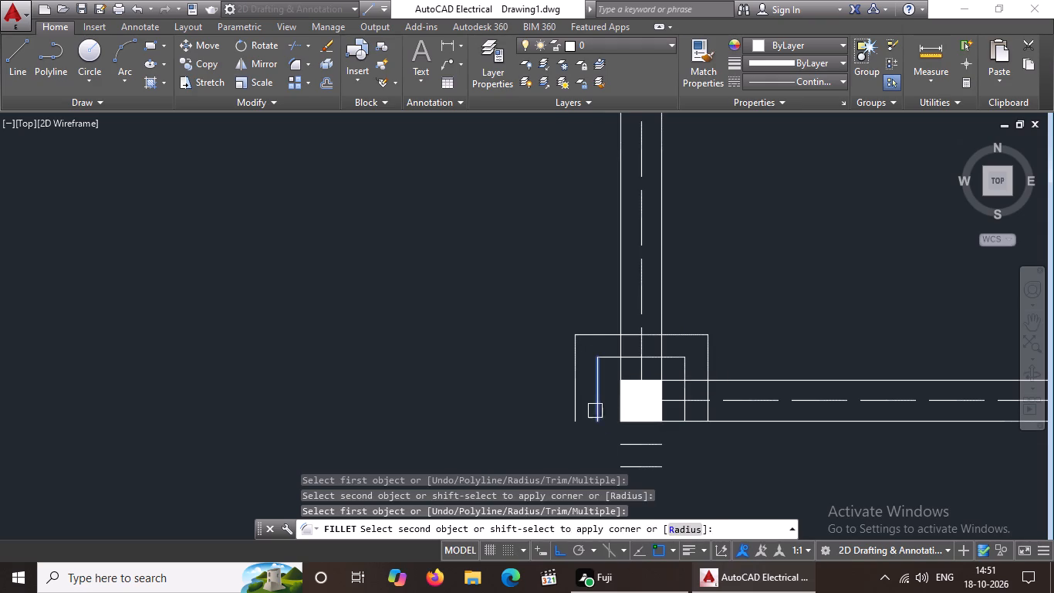
{"action": "left_click", "coordinate": [629, 446]}
{"action": "left_click", "coordinate": [576, 411]}
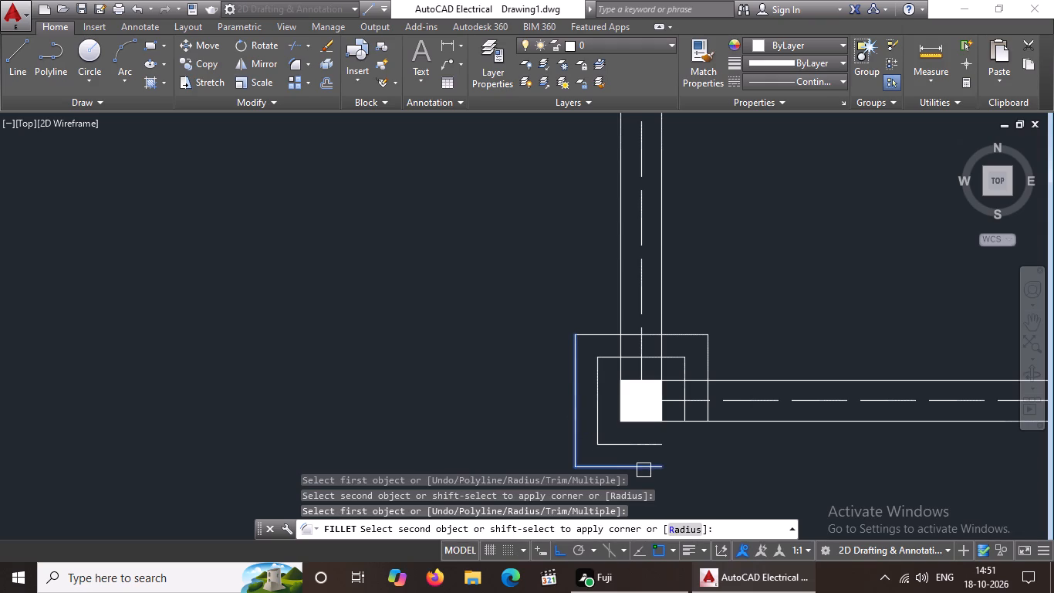
{"action": "left_click", "coordinate": [644, 470]}
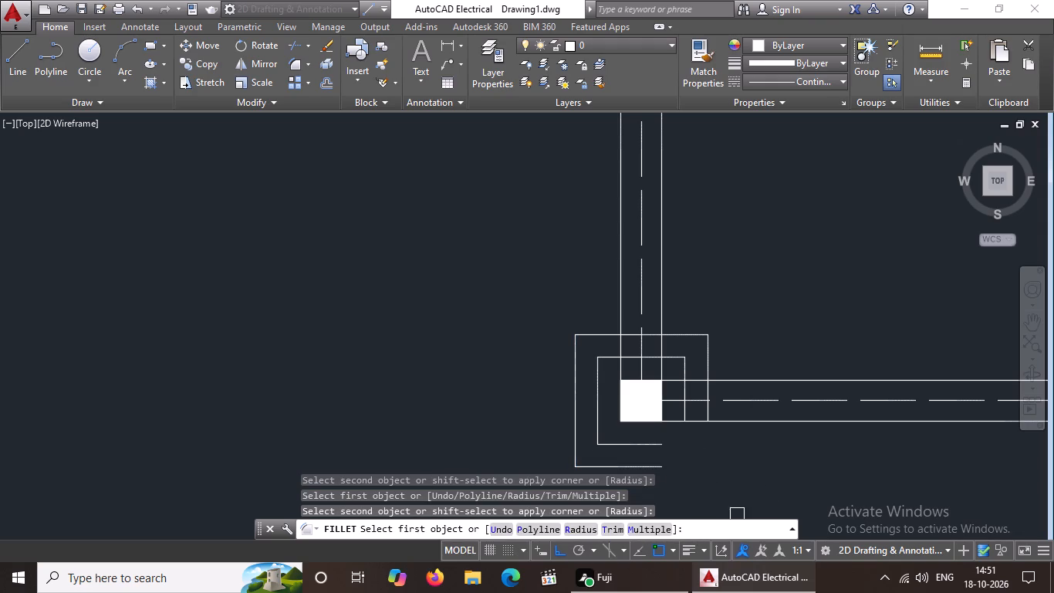
{"action": "left_click", "coordinate": [653, 442]}
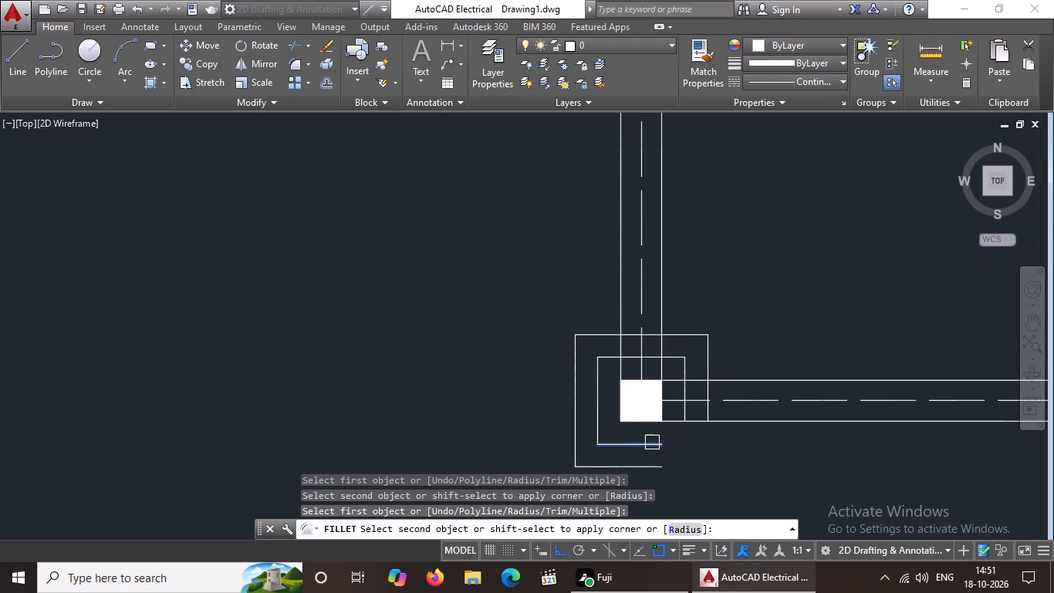
{"action": "left_click", "coordinate": [687, 411]}
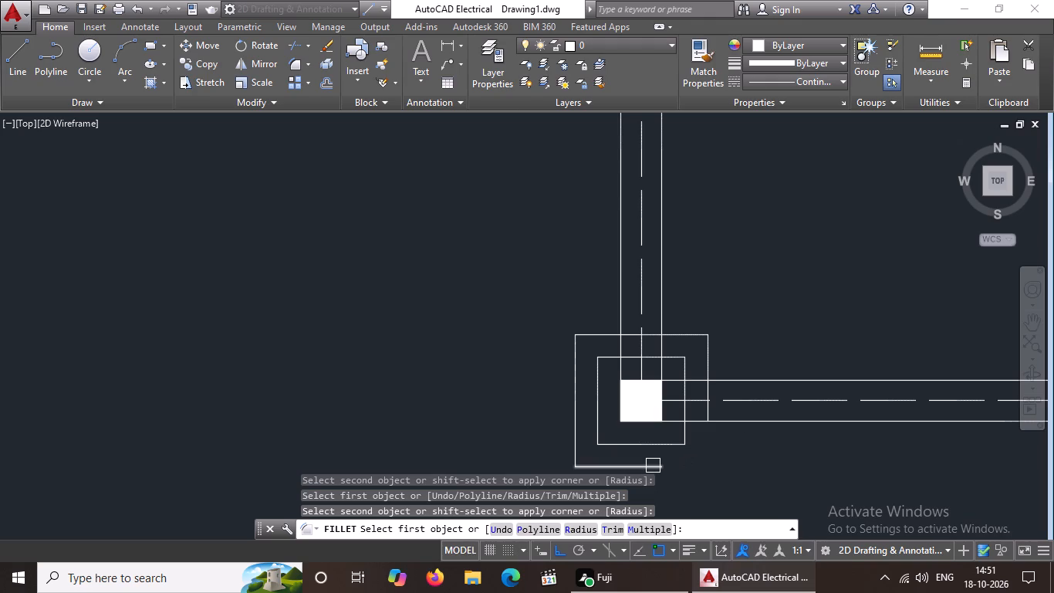
{"action": "left_click", "coordinate": [653, 466]}
{"action": "left_click", "coordinate": [713, 410]}
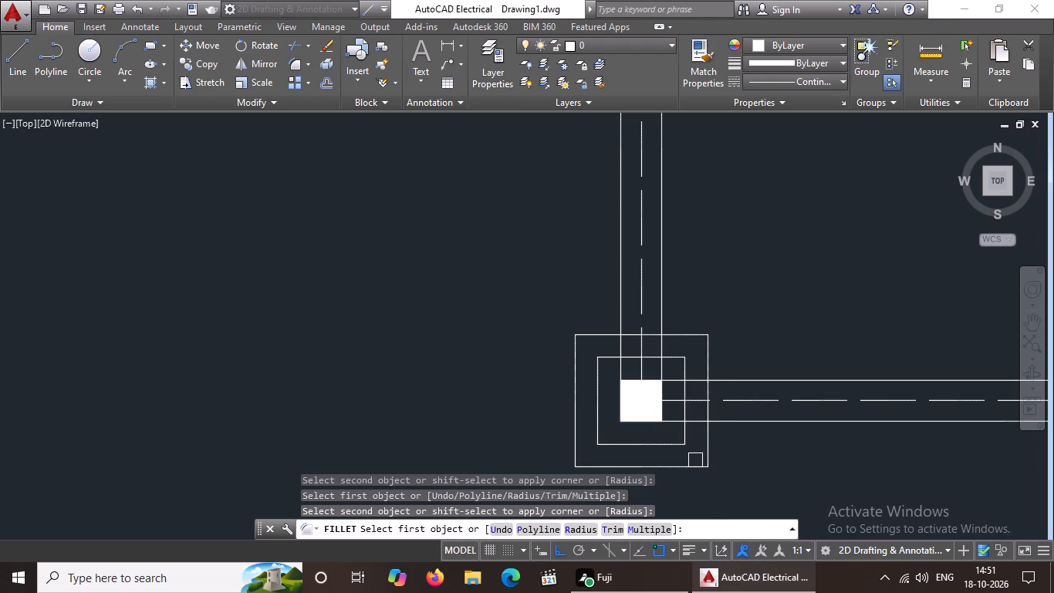
Fillet the inner and outer footing lines into sharp lower-left corners around the kitchen's lower-right column in the foundation plan.
{"action": "scroll", "coordinate": [696, 459], "scroll_direction": "down", "scroll_amount": 2}
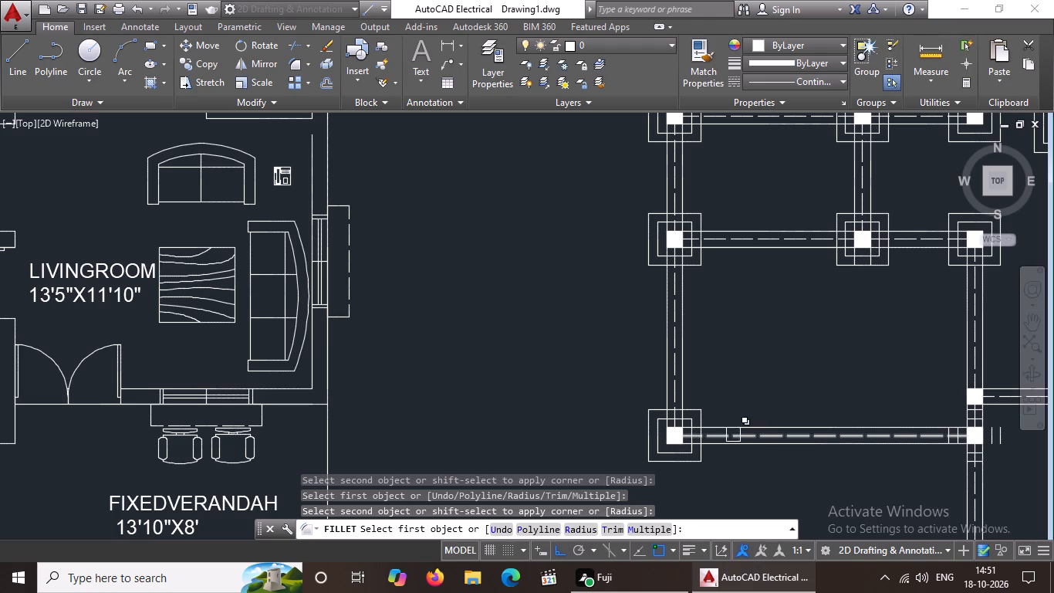
{"action": "middle_click_drag", "start_coordinate": [968, 517], "coordinate": [810, 474]}
{"action": "scroll", "coordinate": [805, 470], "scroll_direction": "down", "scroll_amount": 2}
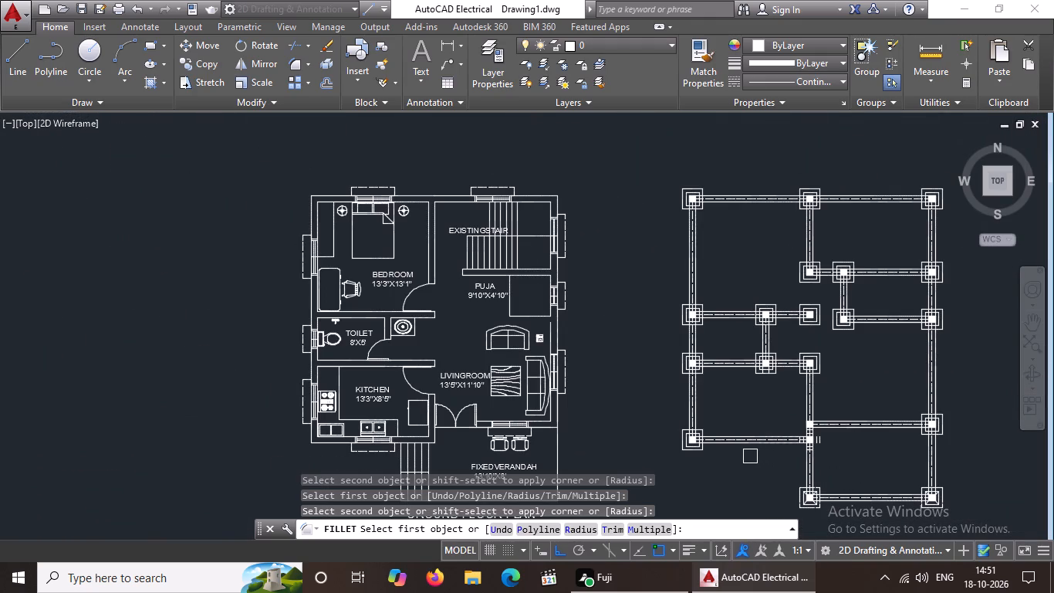
{"action": "scroll", "coordinate": [798, 445], "scroll_direction": "up", "scroll_amount": 5}
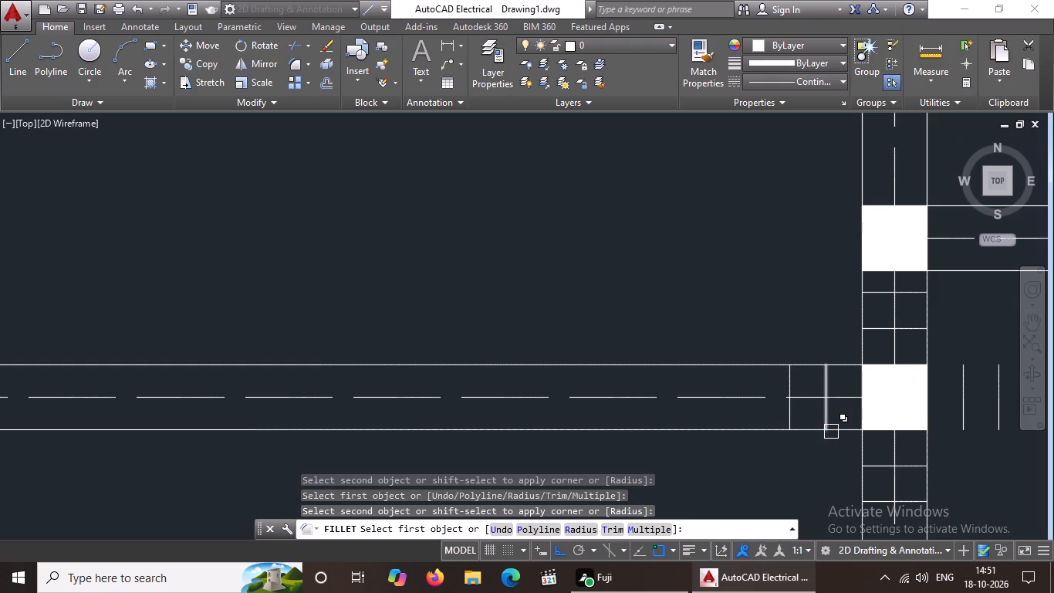
{"action": "scroll", "coordinate": [831, 432], "scroll_direction": "up", "scroll_amount": 1}
{"action": "left_click", "coordinate": [823, 412]}
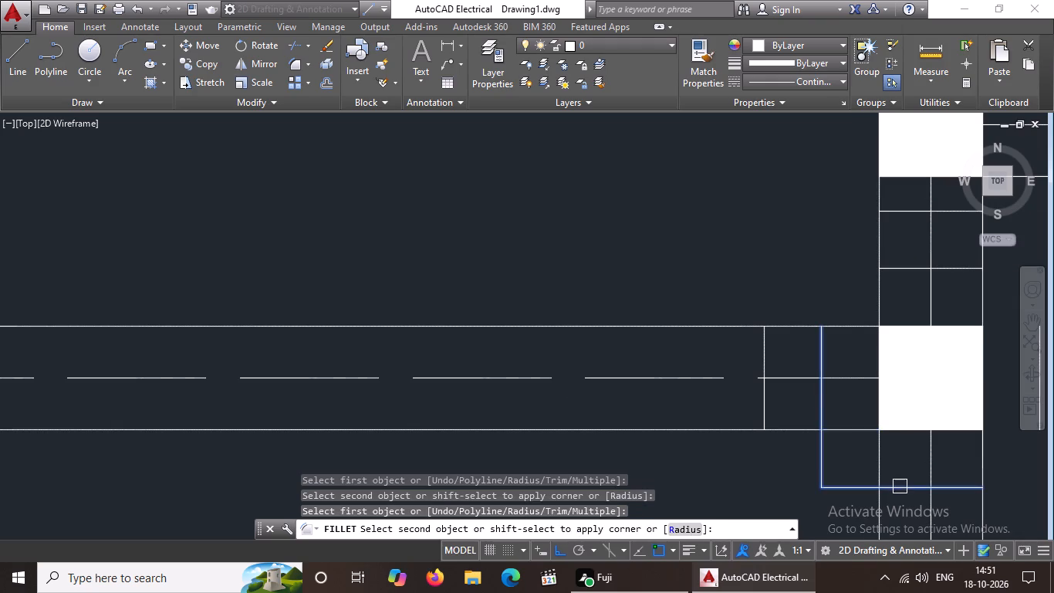
{"action": "left_click", "coordinate": [900, 483]}
{"action": "scroll", "coordinate": [906, 454], "scroll_direction": "down", "scroll_amount": 3}
{"action": "middle_click_drag", "start_coordinate": [951, 476], "coordinate": [951, 475]}
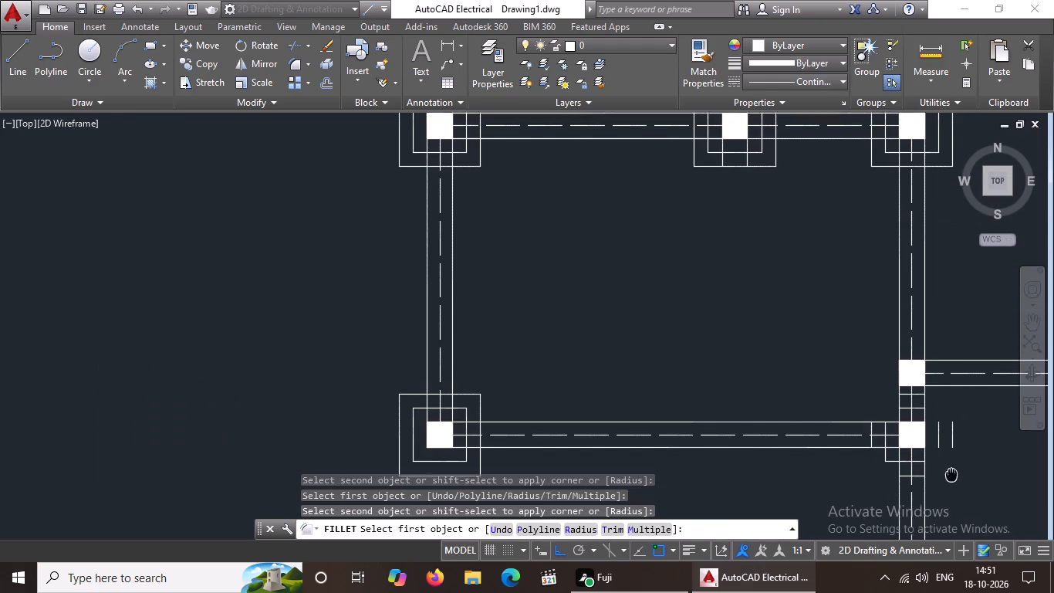
{"action": "middle_click_drag", "start_coordinate": [951, 475], "coordinate": [917, 452]}
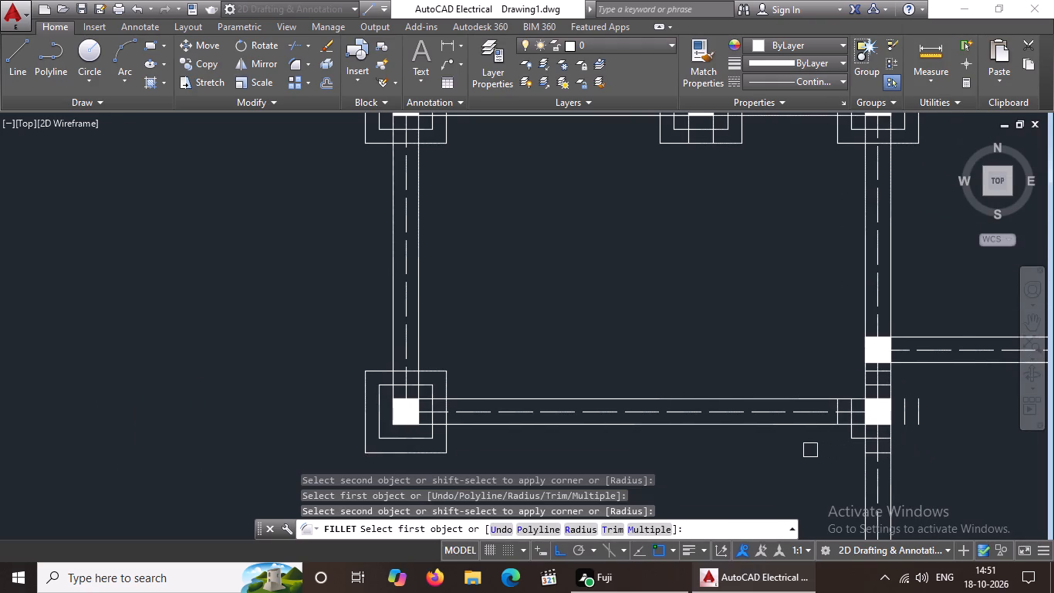
{"action": "scroll", "coordinate": [778, 427], "scroll_direction": "up", "scroll_amount": 1}
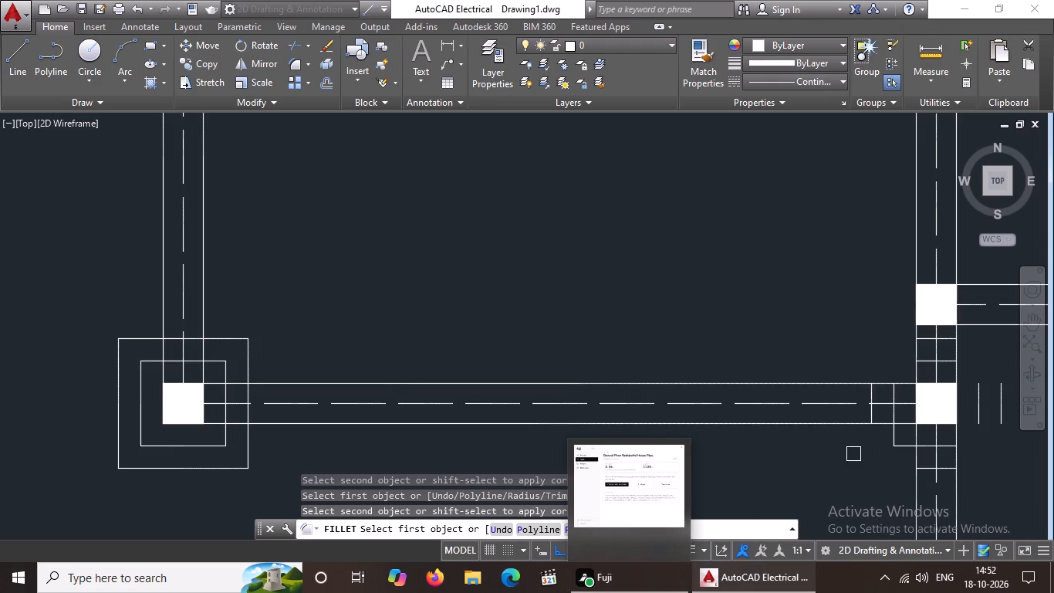
{"action": "scroll", "coordinate": [867, 459], "scroll_direction": "down", "scroll_amount": 1}
{"action": "middle_click_drag", "start_coordinate": [936, 469], "coordinate": [867, 452]}
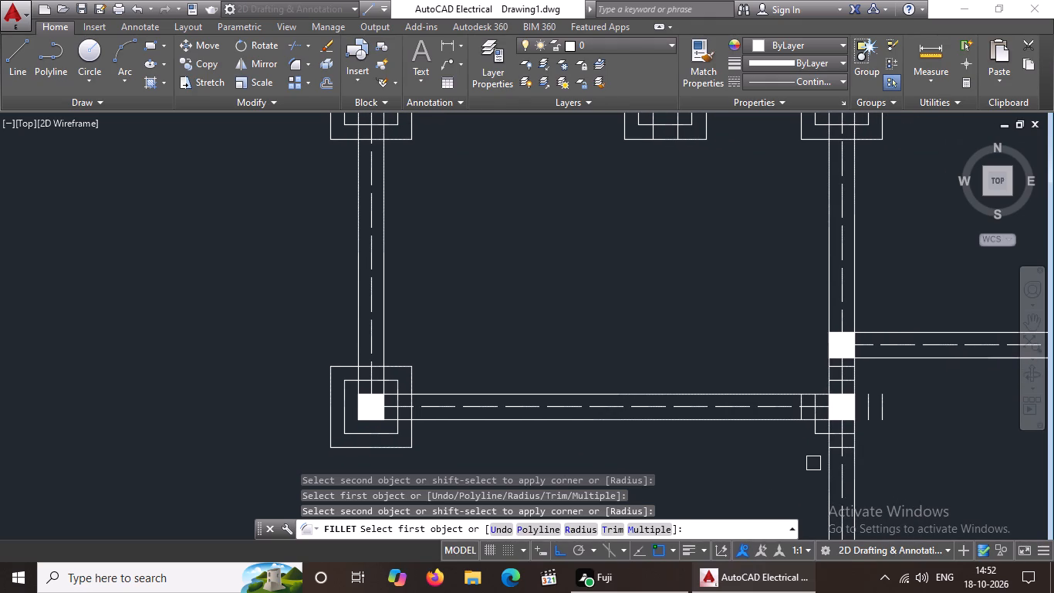
{"action": "scroll", "coordinate": [811, 444], "scroll_direction": "up", "scroll_amount": 2}
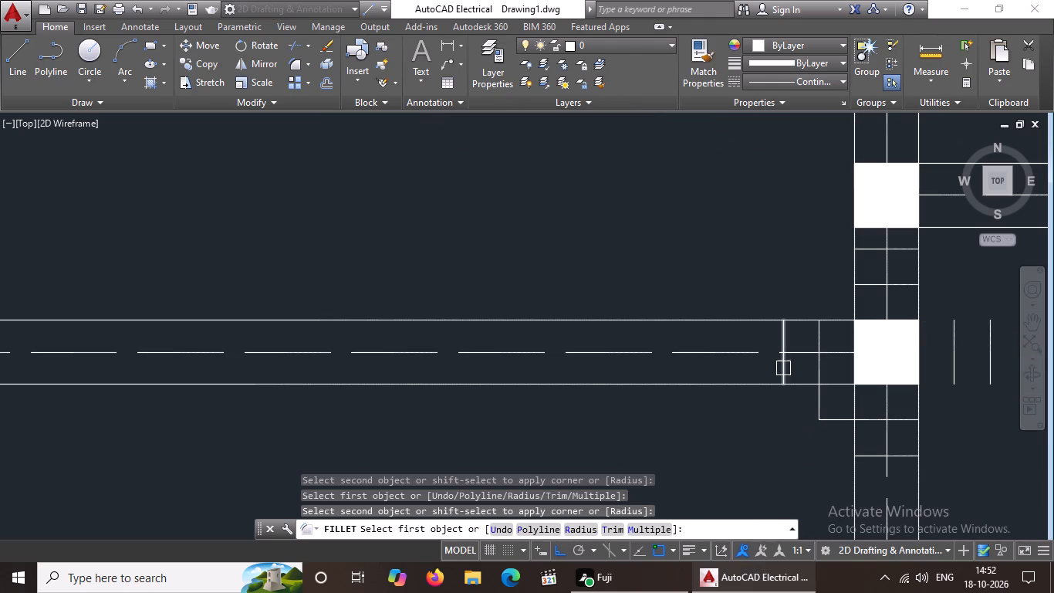
{"action": "left_click", "coordinate": [784, 368]}
{"action": "left_click", "coordinate": [868, 453]}
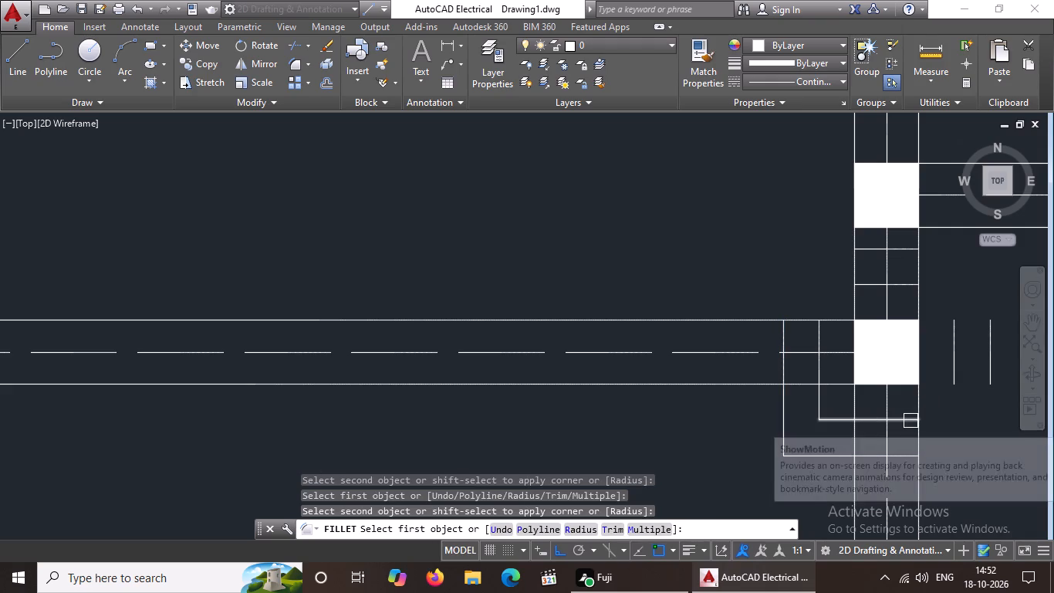
Fillet the inner and outer footing lines into sharp lower-right corners around the kitchen's lower-right column.
{"action": "left_click_drag", "start_coordinate": [910, 421], "coordinate": [925, 416]}
{"action": "left_click", "coordinate": [960, 371]}
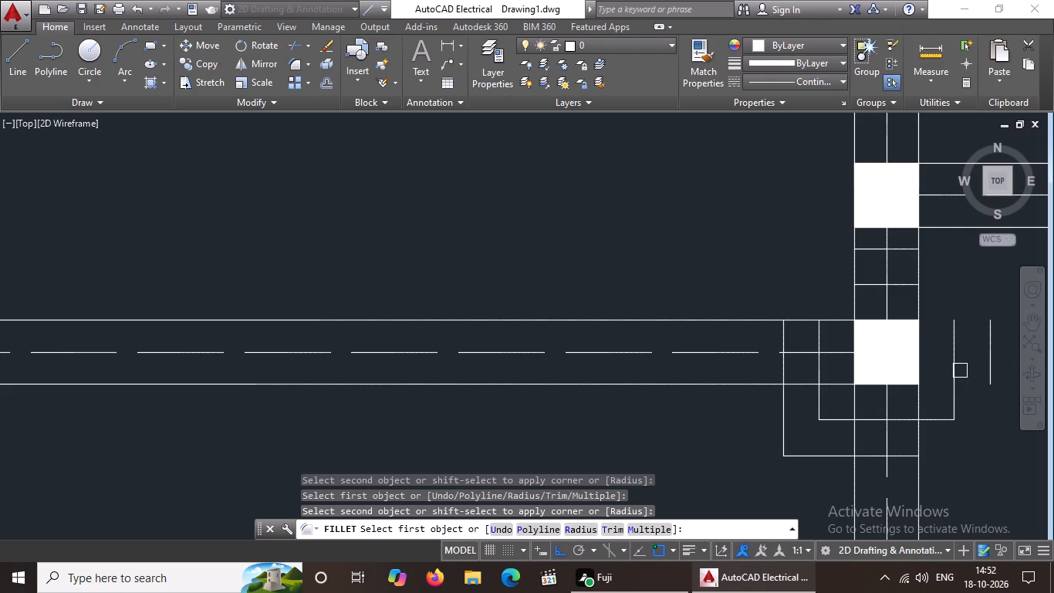
{"action": "scroll", "coordinate": [960, 371], "scroll_direction": "up", "scroll_amount": 1}
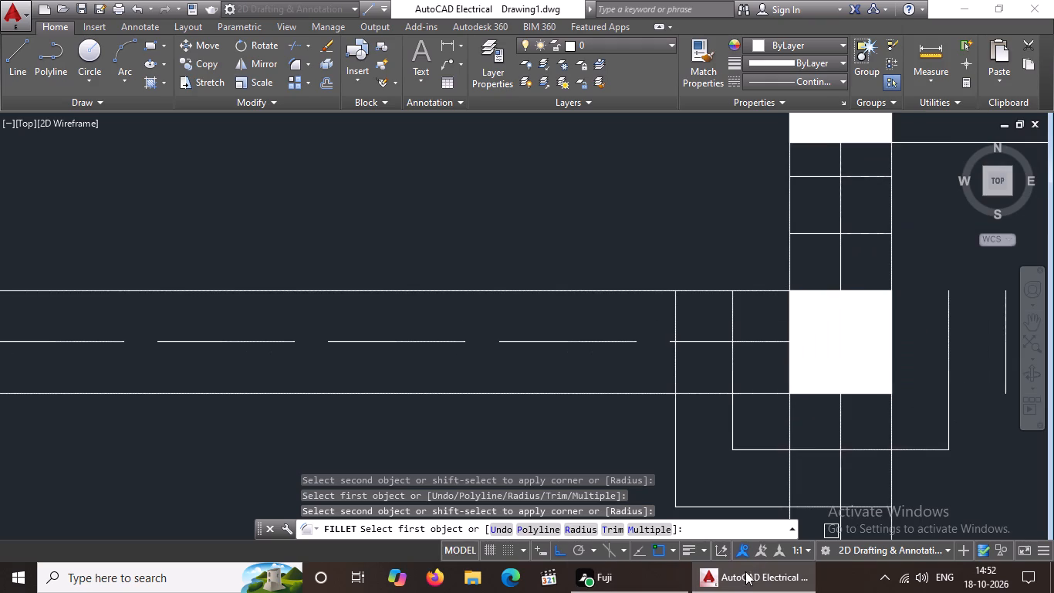
{"action": "scroll", "coordinate": [801, 370], "scroll_direction": "down", "scroll_amount": 3}
{"action": "scroll", "coordinate": [842, 422], "scroll_direction": "up", "scroll_amount": 2}
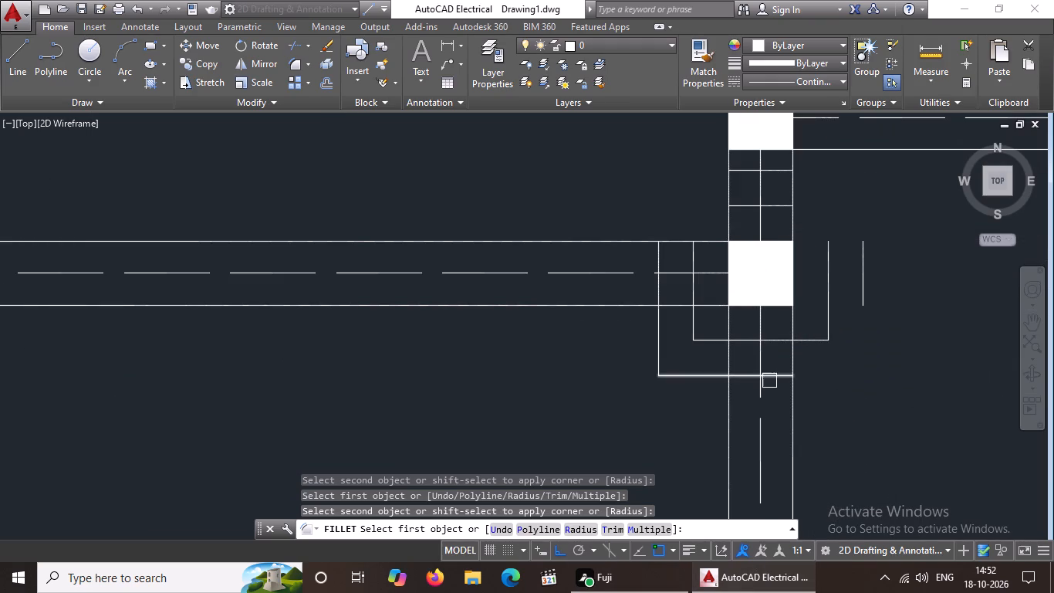
{"action": "left_click", "coordinate": [771, 381]}
{"action": "left_click", "coordinate": [863, 290]}
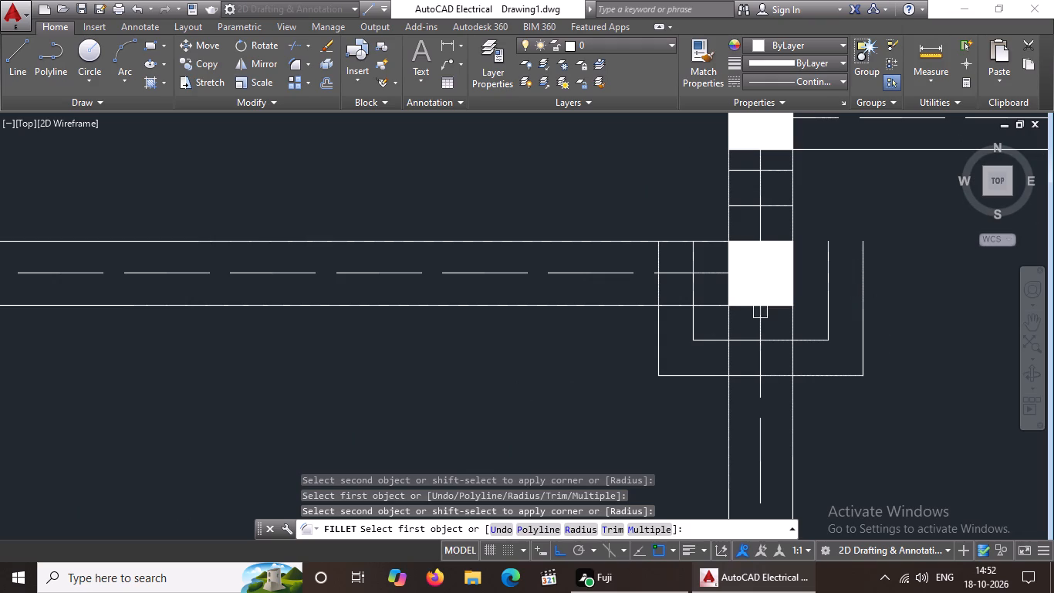
Fillet the upper corners of the kitchen's lower-right column's inner and outer footing lines to close both squares, and end the Fillet command.
{"action": "left_click", "coordinate": [694, 259]}
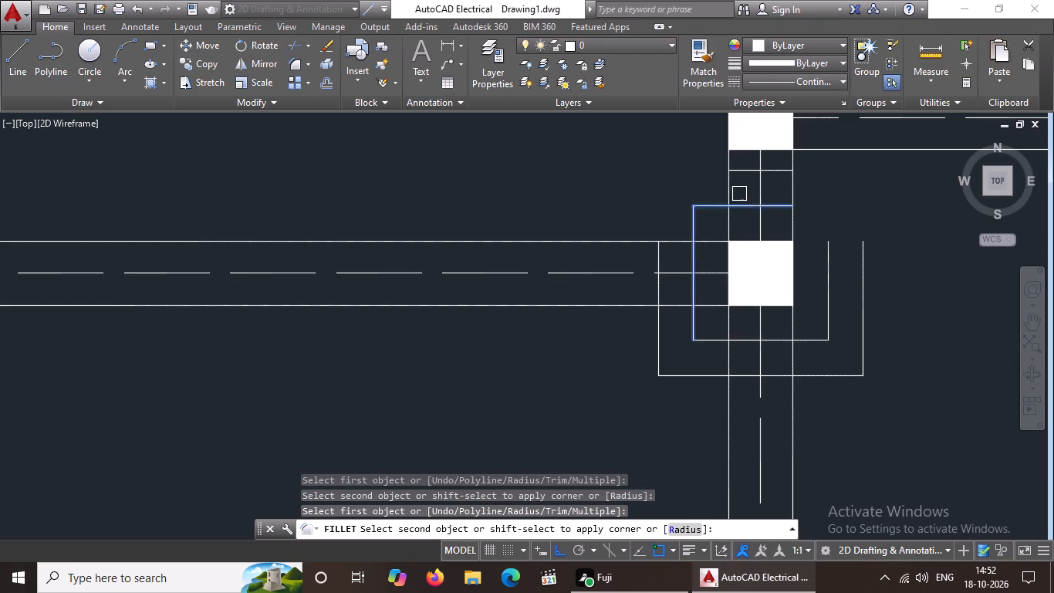
{"action": "left_click", "coordinate": [748, 204]}
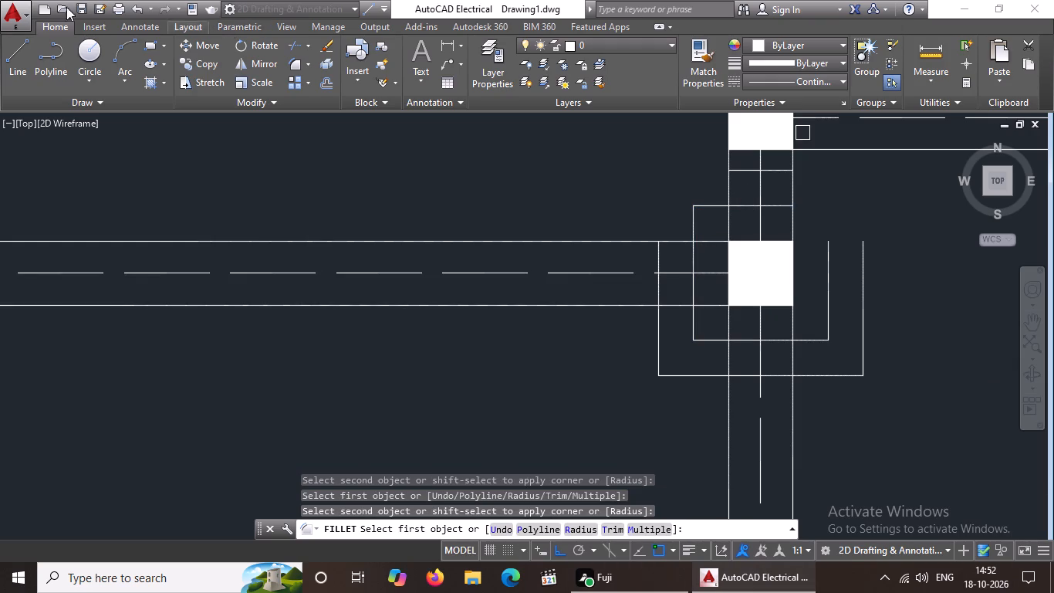
{"action": "left_click", "coordinate": [655, 256]}
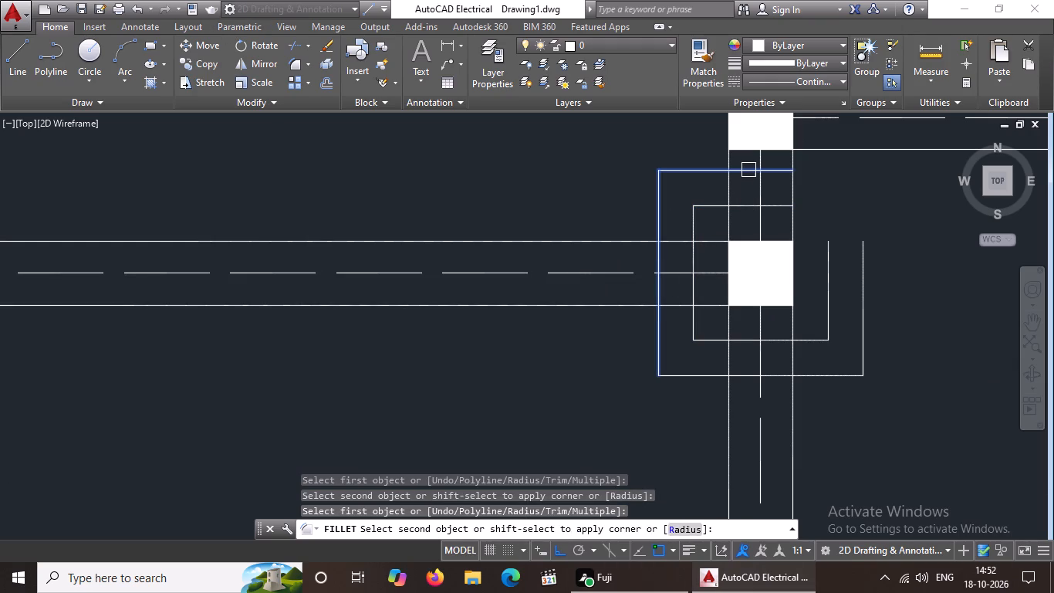
{"action": "left_click", "coordinate": [748, 170]}
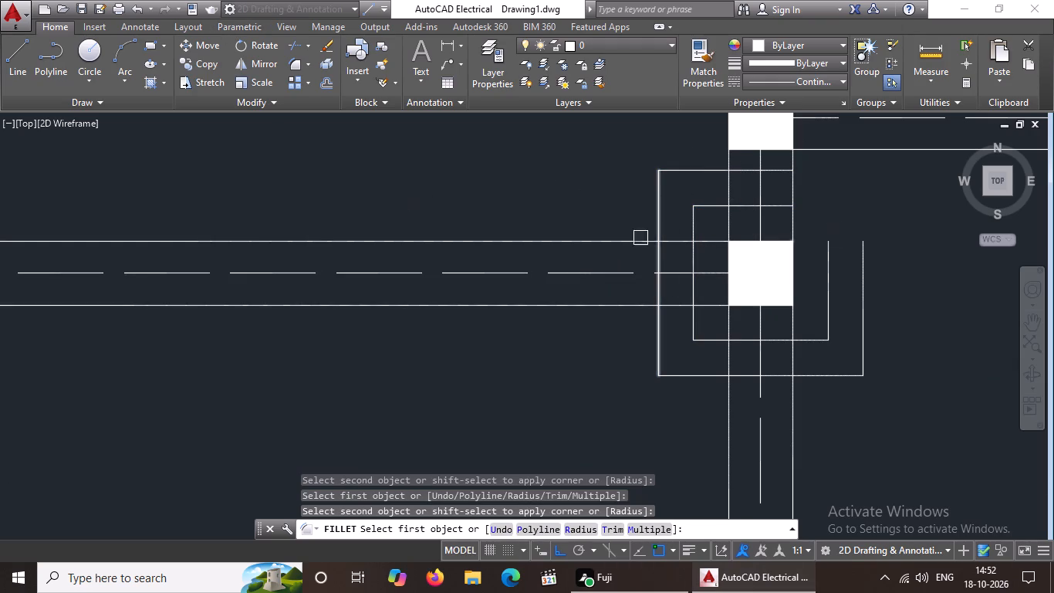
{"action": "left_click", "coordinate": [775, 205]}
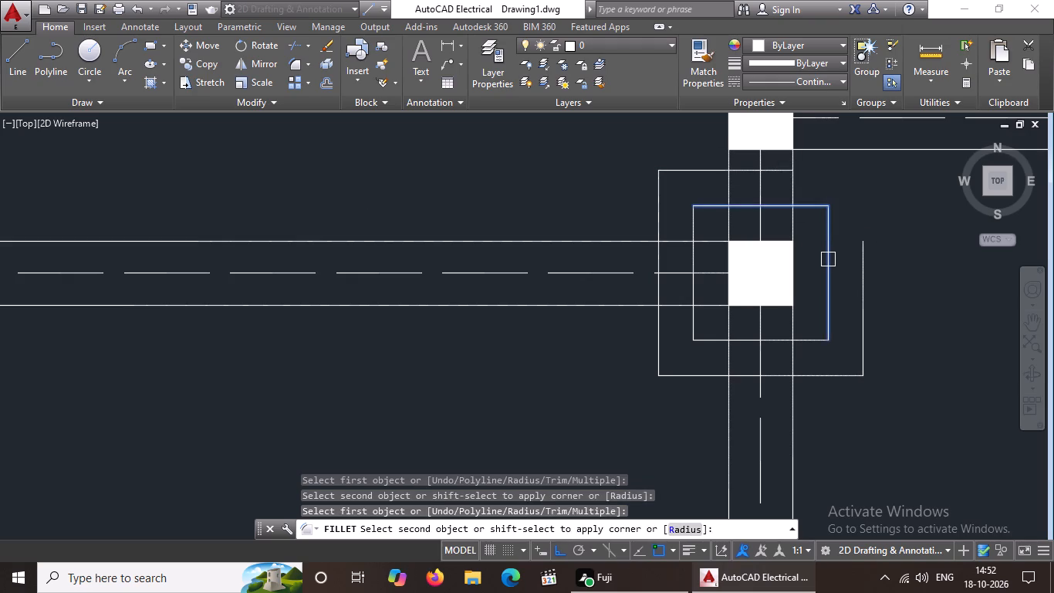
{"action": "left_click", "coordinate": [828, 265]}
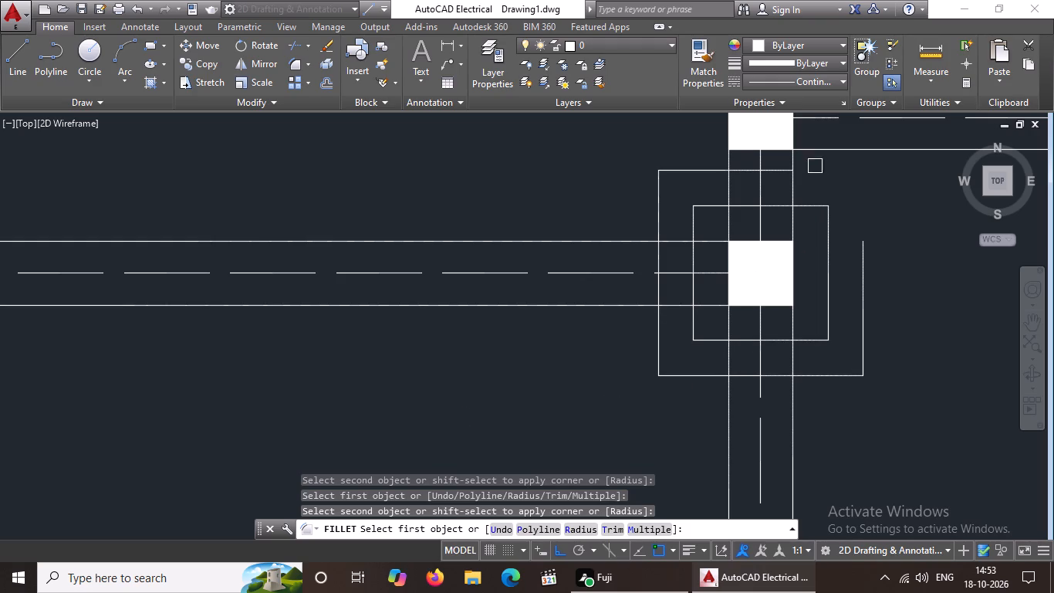
{"action": "left_click", "coordinate": [780, 171]}
{"action": "left_click", "coordinate": [862, 258]}
{"action": "scroll", "coordinate": [462, 435], "scroll_direction": "down", "scroll_amount": 2}
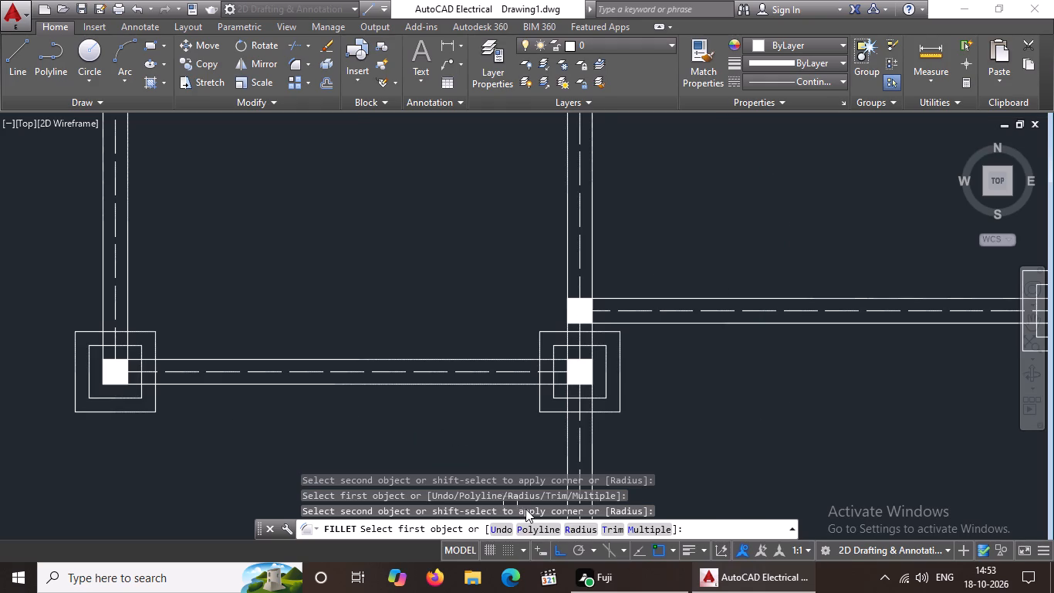
{"action": "scroll", "coordinate": [664, 443], "scroll_direction": "down", "scroll_amount": 2}
{"action": "middle_click_drag", "start_coordinate": [666, 408], "coordinate": [666, 361]}
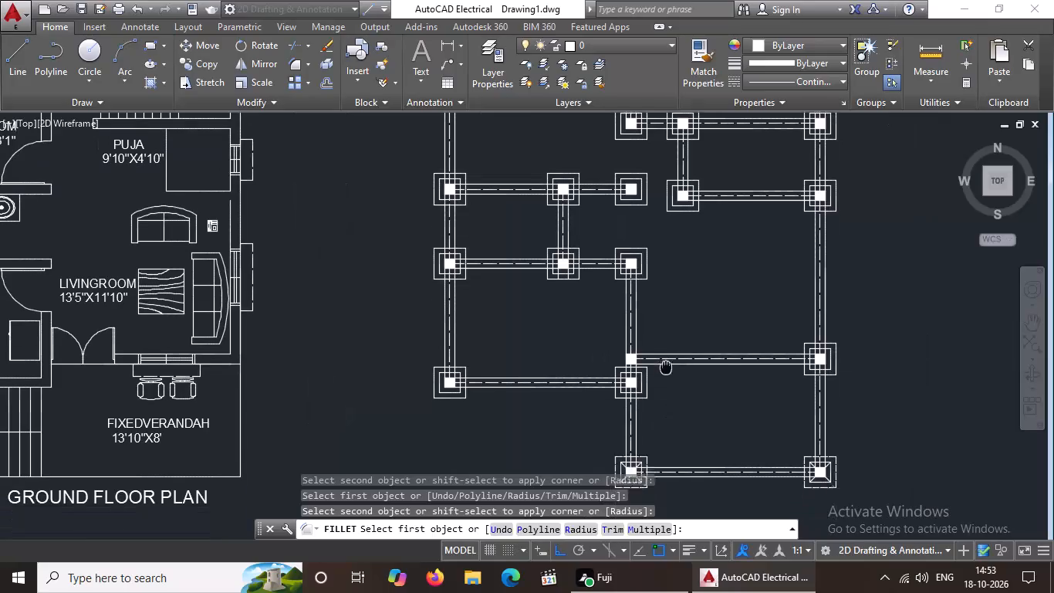
{"action": "middle_click_drag", "start_coordinate": [666, 361], "coordinate": [666, 333]}
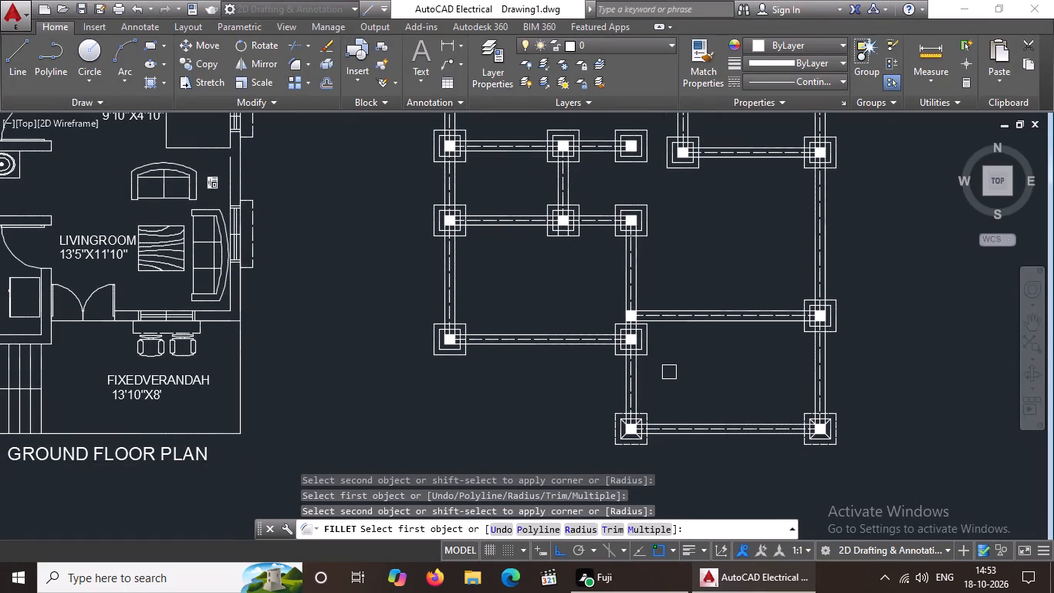
{"action": "scroll", "coordinate": [660, 372], "scroll_direction": "down", "scroll_amount": 2}
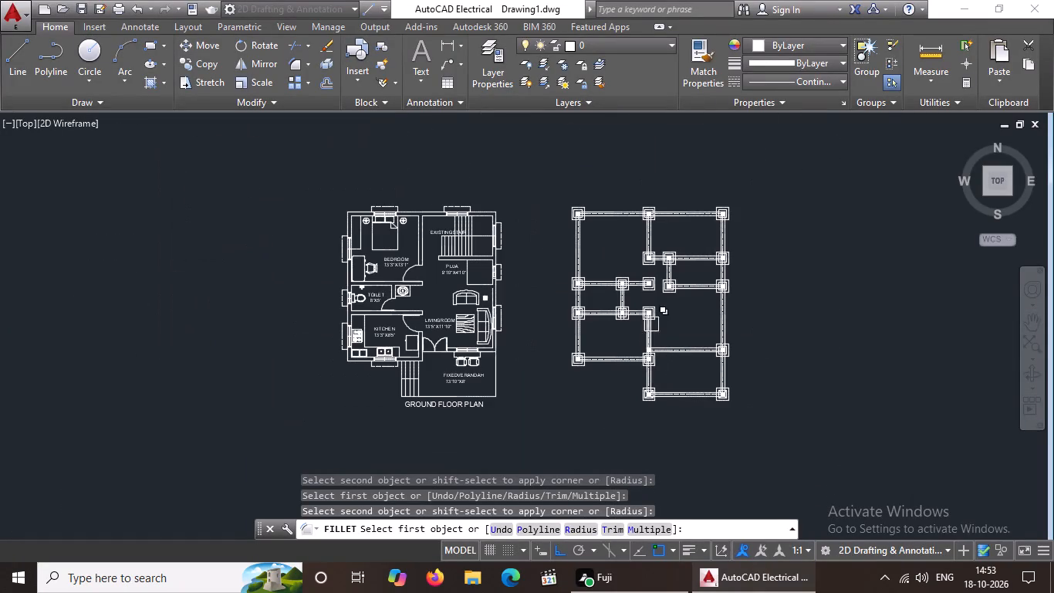
{"action": "scroll", "coordinate": [660, 323], "scroll_direction": "up", "scroll_amount": 2}
{"action": "scroll", "coordinate": [660, 323], "scroll_direction": "down", "scroll_amount": 1}
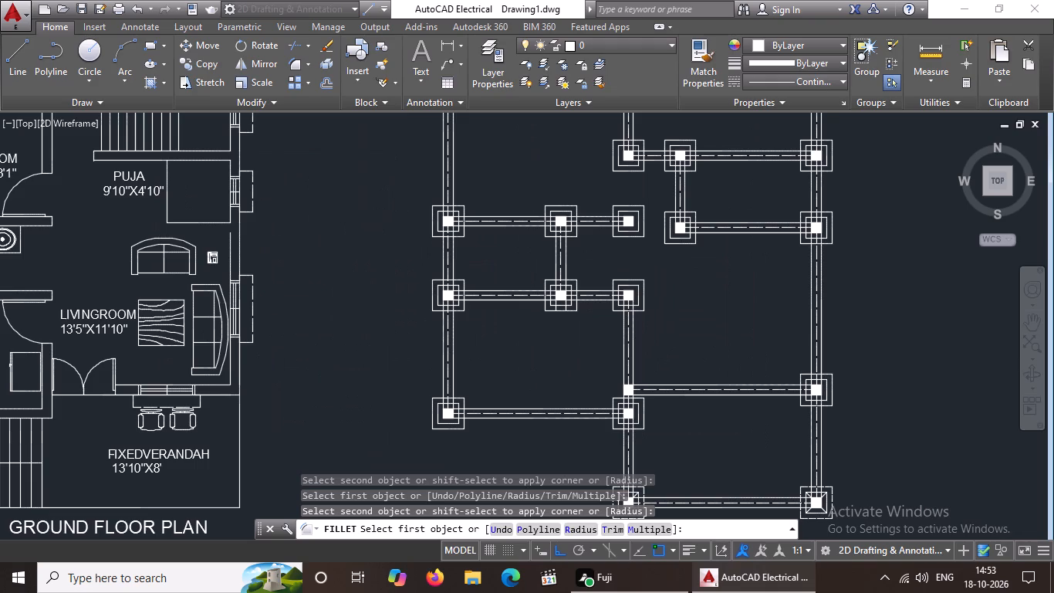
{"action": "key", "text": "Escape"}
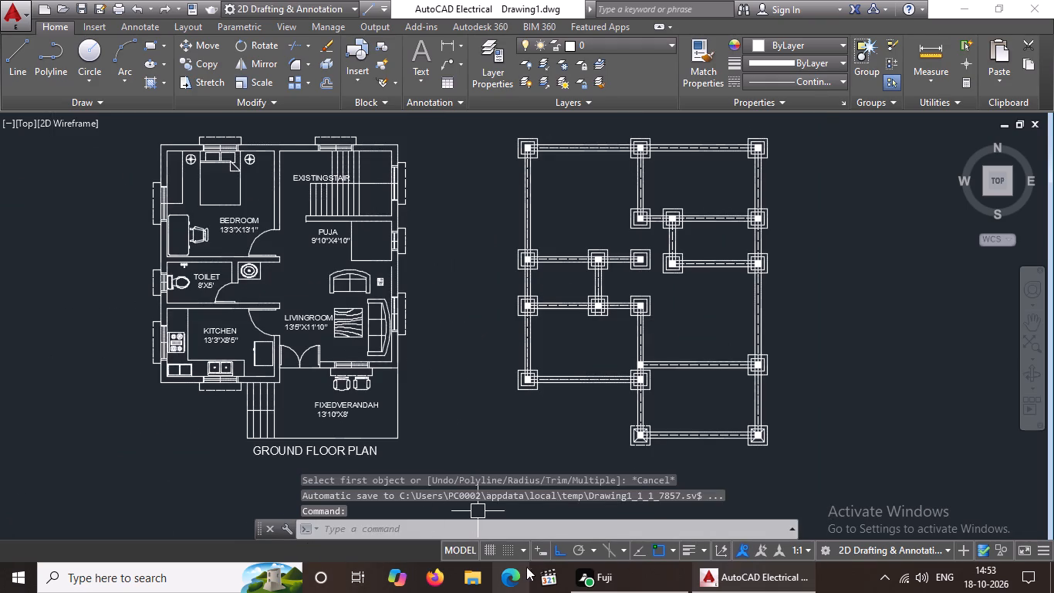
Turn off Ortho mode.
{"action": "left_click", "coordinate": [560, 552]}
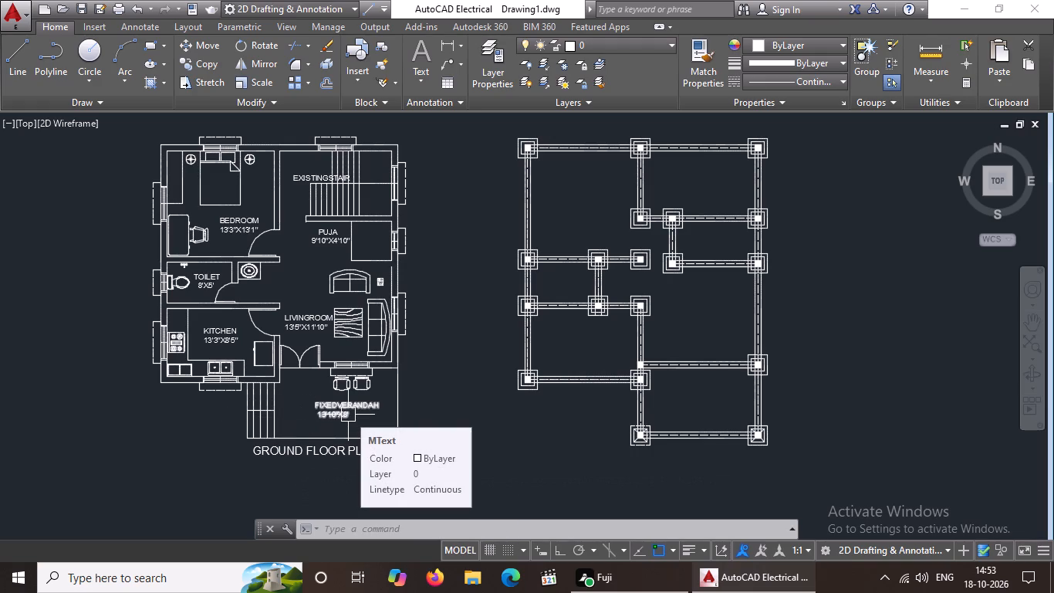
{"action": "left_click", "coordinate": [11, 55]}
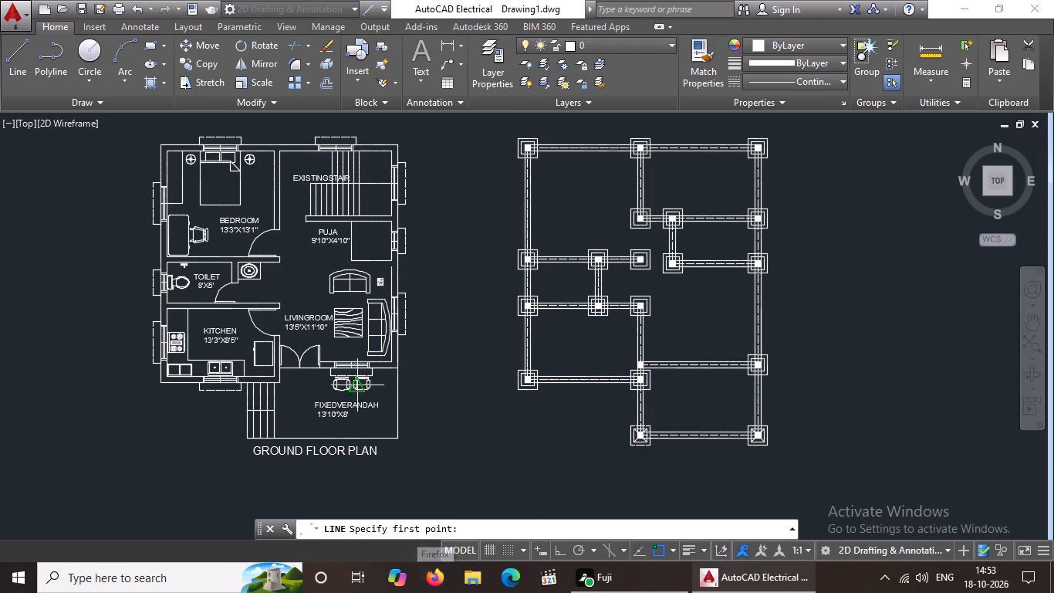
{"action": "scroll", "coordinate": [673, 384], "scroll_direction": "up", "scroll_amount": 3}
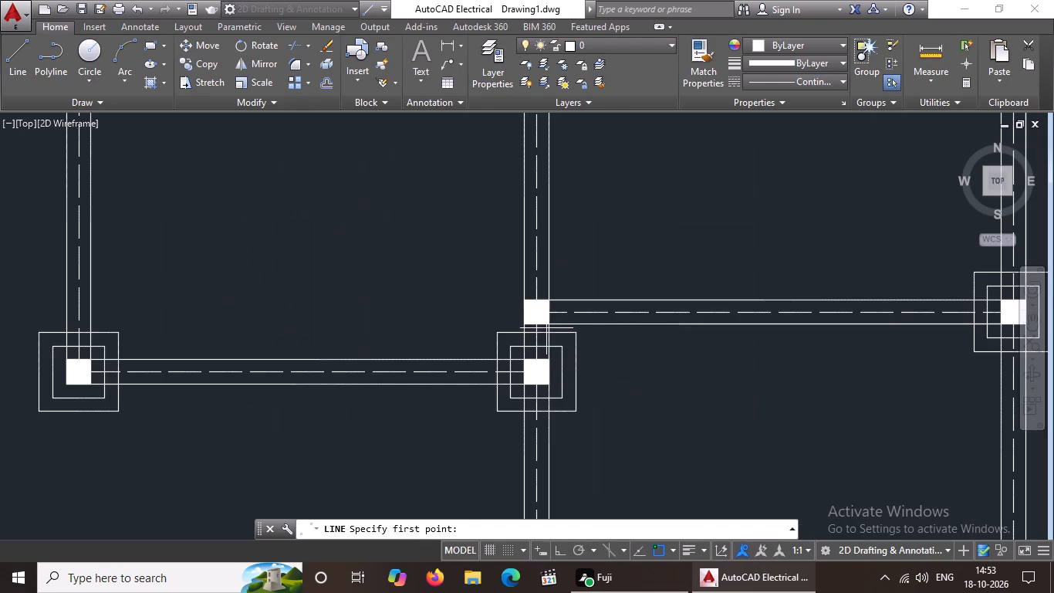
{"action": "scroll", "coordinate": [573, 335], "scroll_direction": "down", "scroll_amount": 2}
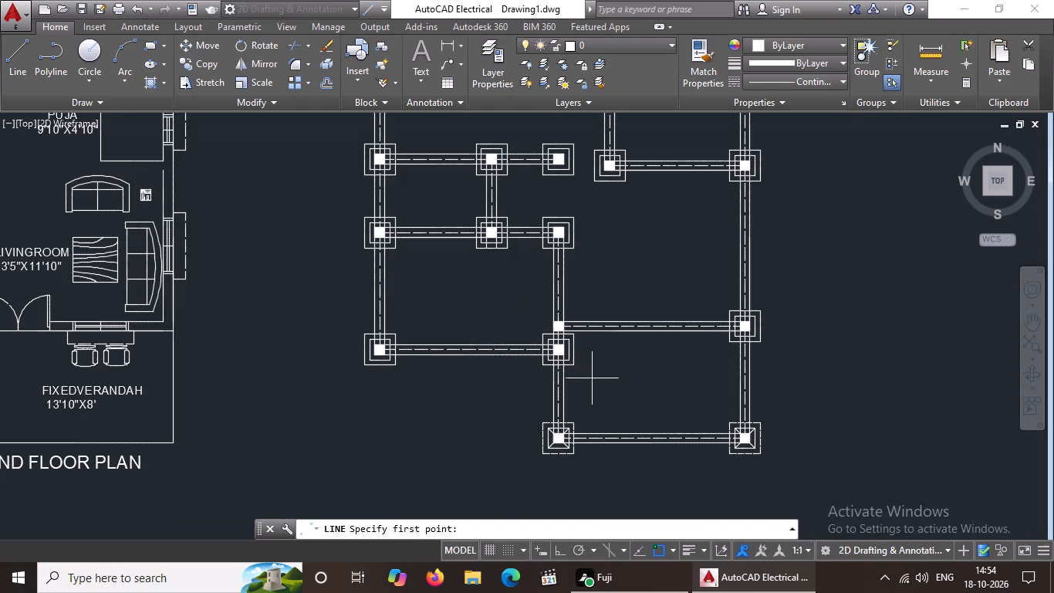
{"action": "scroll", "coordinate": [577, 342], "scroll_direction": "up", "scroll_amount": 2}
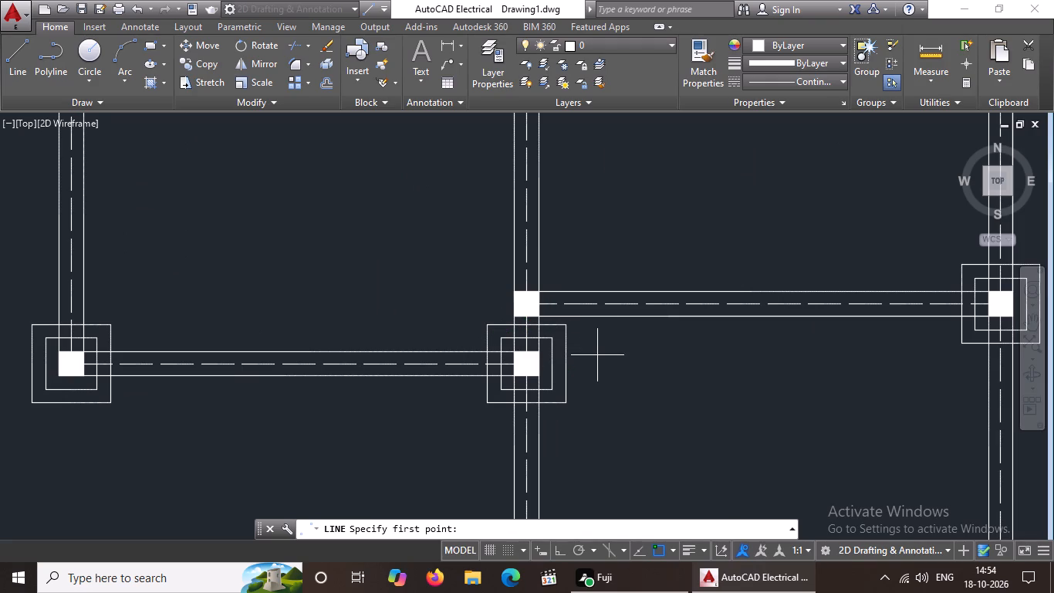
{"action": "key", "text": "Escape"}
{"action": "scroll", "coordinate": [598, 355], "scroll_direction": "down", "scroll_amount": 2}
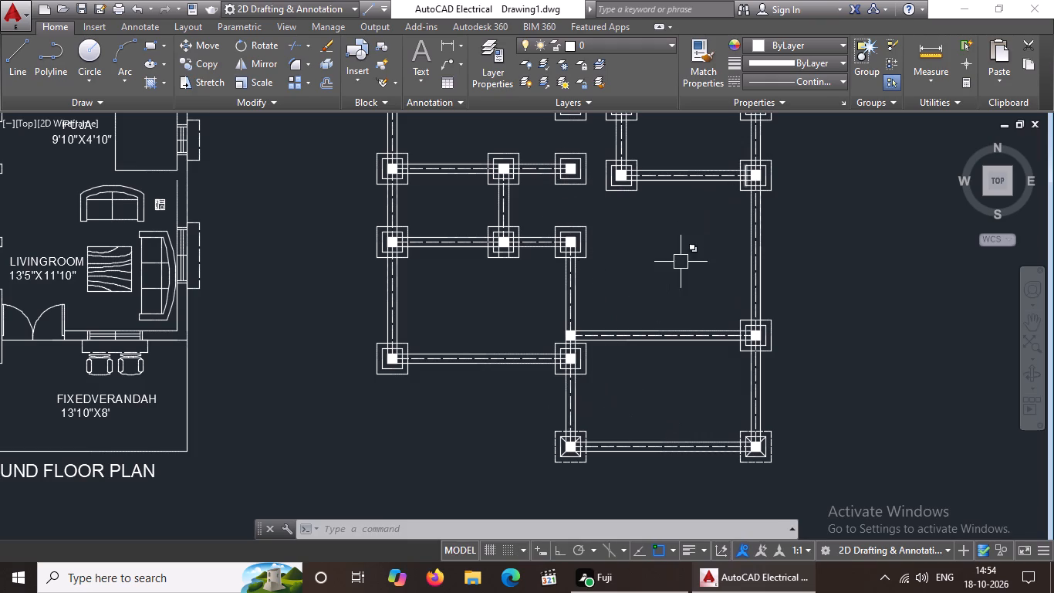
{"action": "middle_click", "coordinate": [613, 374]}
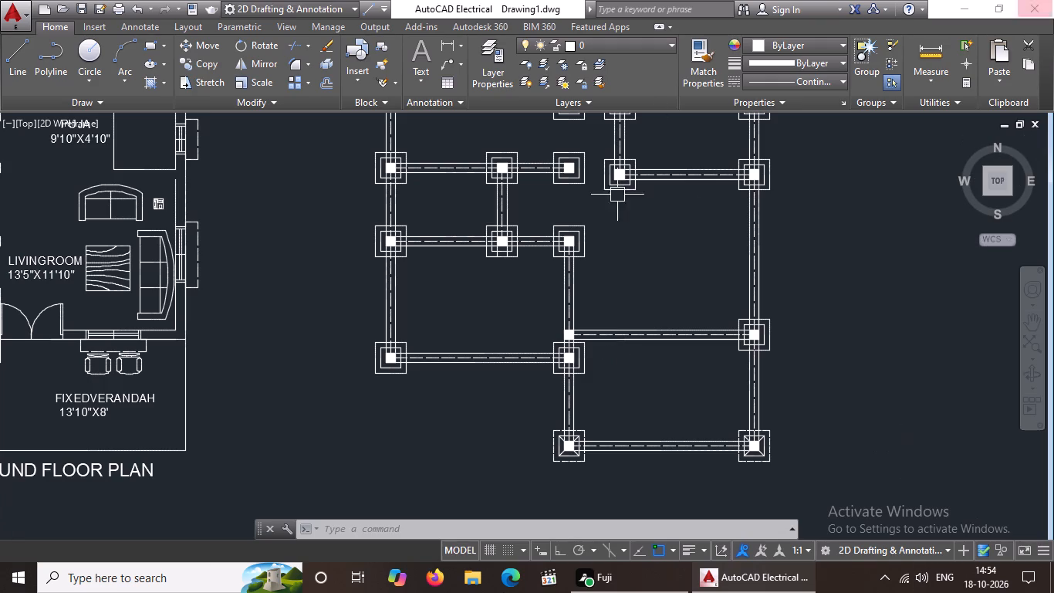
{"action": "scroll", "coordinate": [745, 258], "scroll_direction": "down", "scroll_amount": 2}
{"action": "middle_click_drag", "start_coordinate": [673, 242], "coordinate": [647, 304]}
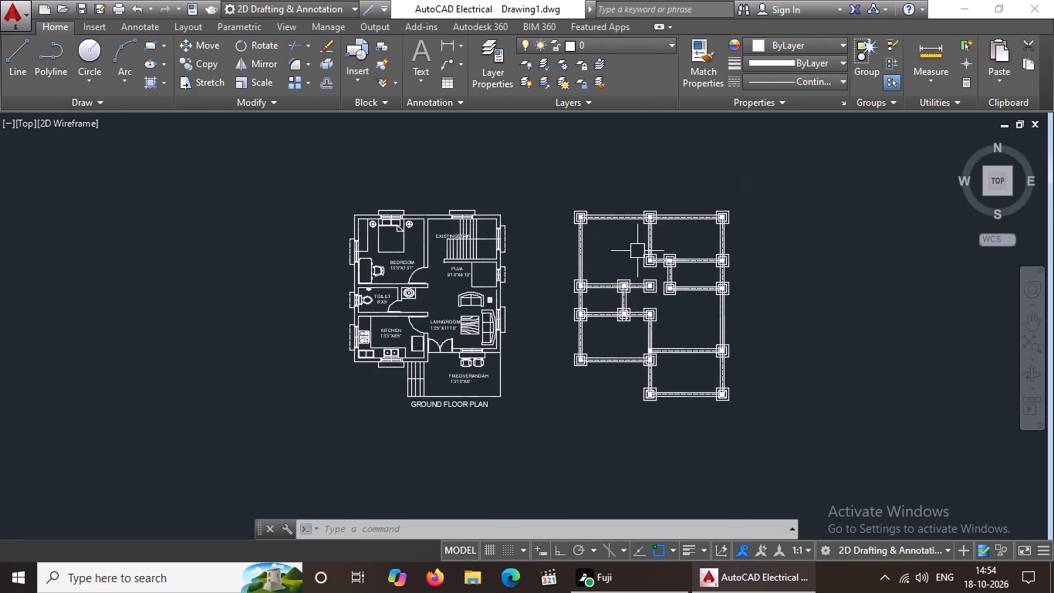
Draw a diagonal line across the foundation plan's bedroom bay, from the upper-left column's inner corner to the lower-right column's nearest corner.
{"action": "scroll", "coordinate": [637, 246], "scroll_direction": "up", "scroll_amount": 2}
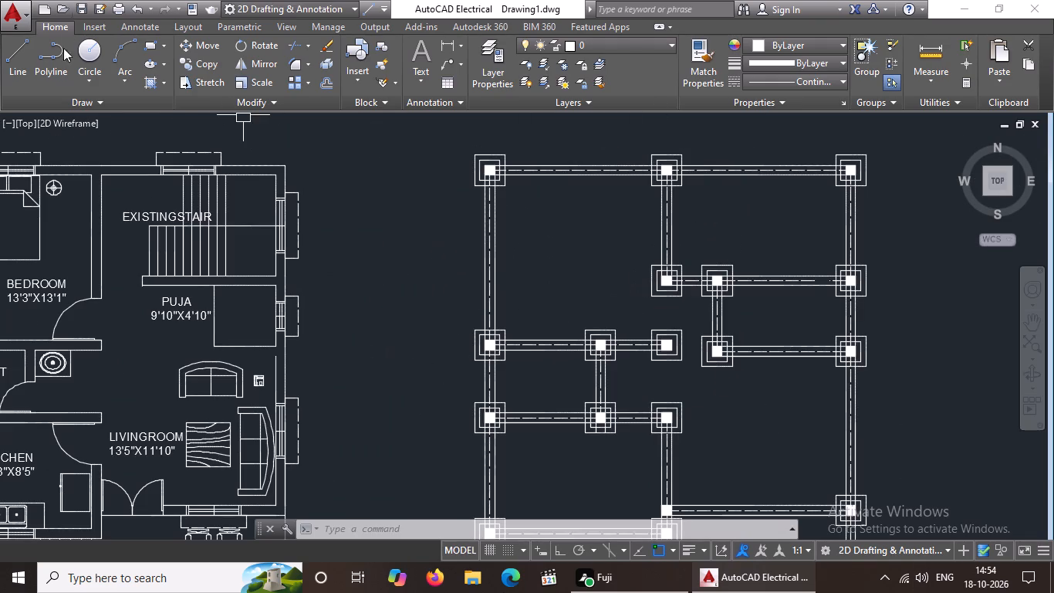
{"action": "left_click", "coordinate": [1, 44]}
{"action": "left_click", "coordinate": [15, 67]}
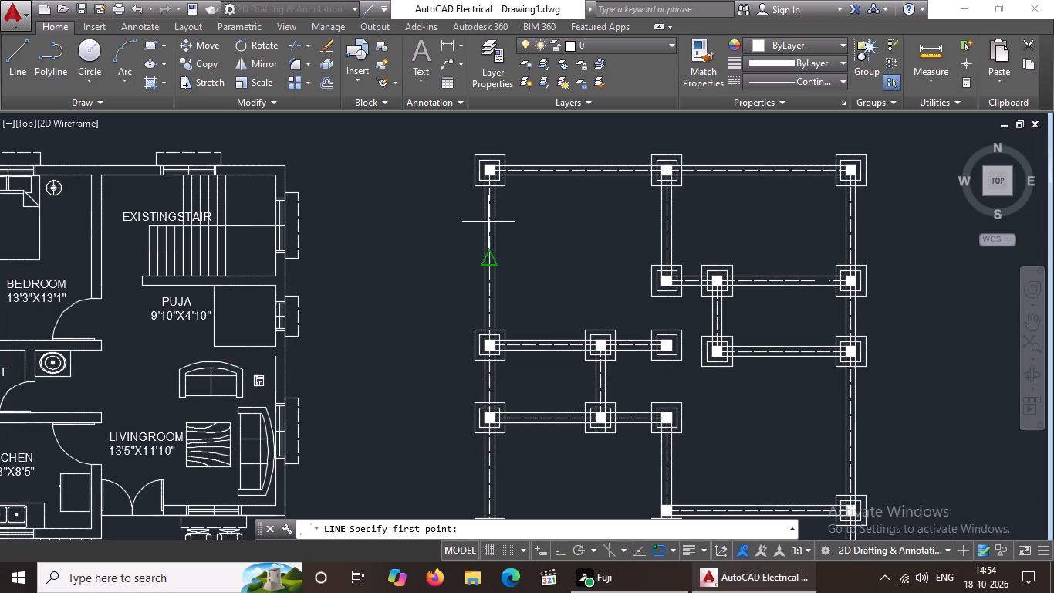
{"action": "scroll", "coordinate": [488, 169], "scroll_direction": "up", "scroll_amount": 4}
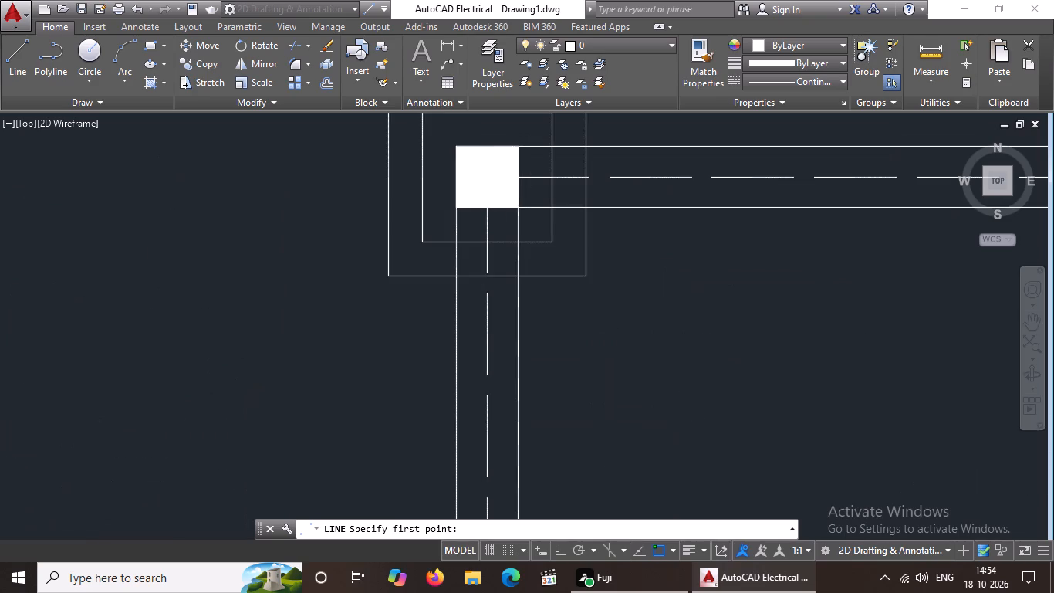
{"action": "left_click", "coordinate": [522, 206]}
{"action": "scroll", "coordinate": [577, 308], "scroll_direction": "down", "scroll_amount": 1}
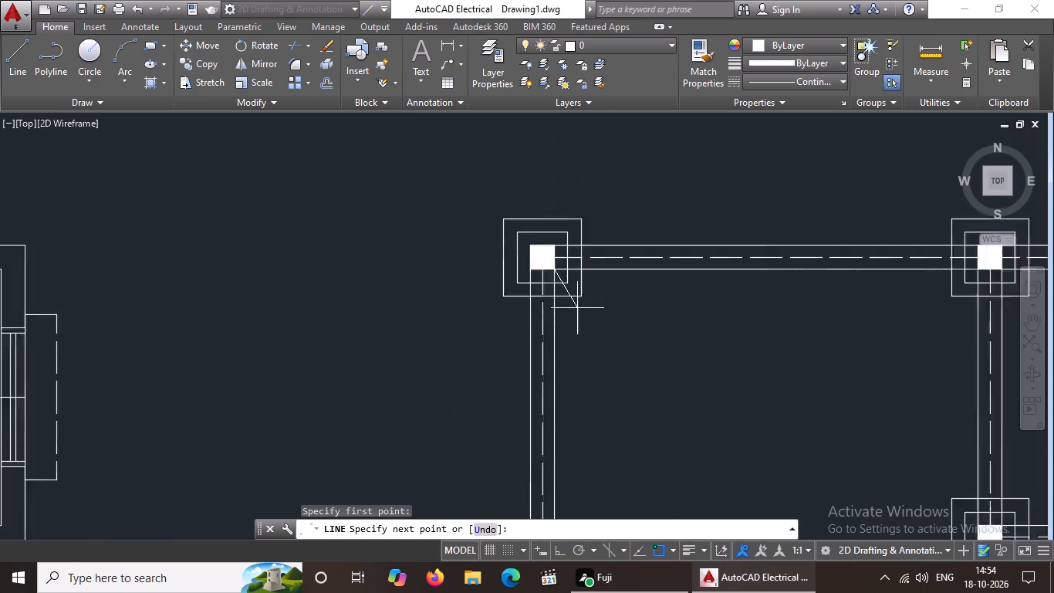
{"action": "scroll", "coordinate": [577, 308], "scroll_direction": "down", "scroll_amount": 3}
{"action": "scroll", "coordinate": [728, 449], "scroll_direction": "up", "scroll_amount": 2}
{"action": "scroll", "coordinate": [732, 447], "scroll_direction": "down", "scroll_amount": 1}
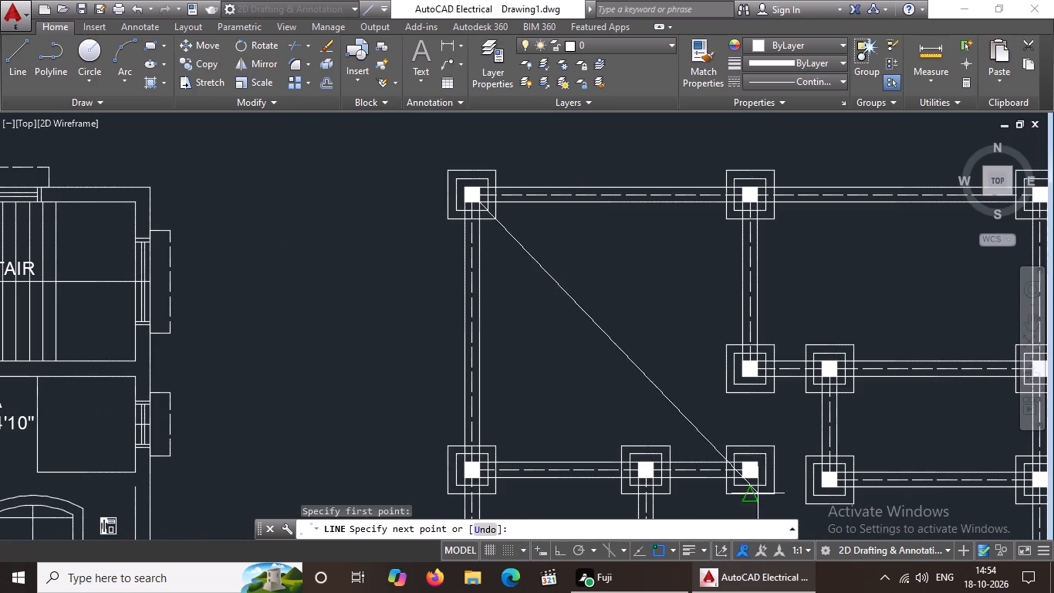
{"action": "scroll", "coordinate": [752, 472], "scroll_direction": "up", "scroll_amount": 3}
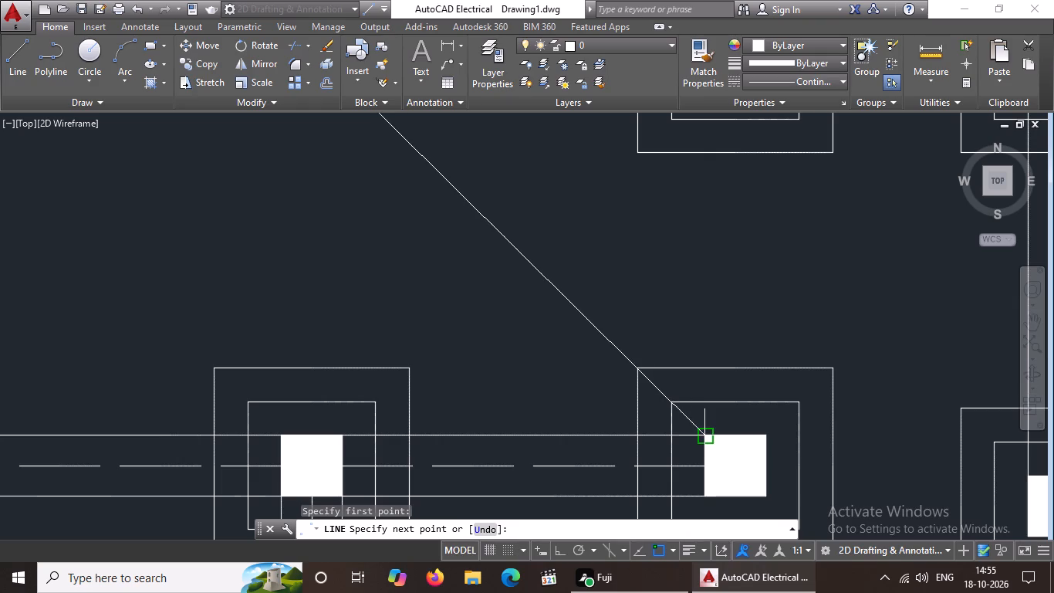
{"action": "left_click", "coordinate": [705, 432]}
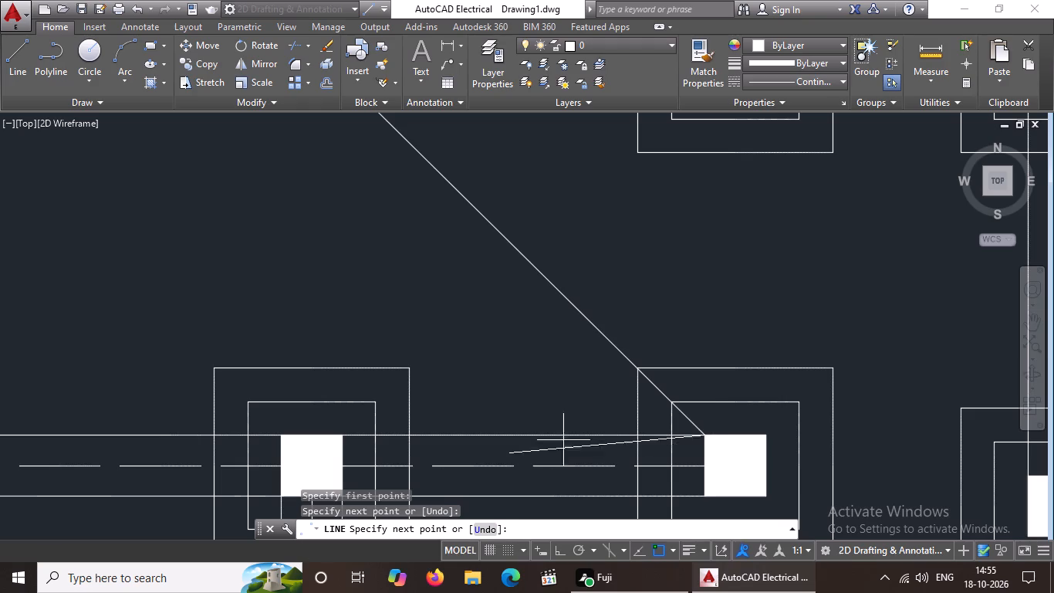
{"action": "key", "text": "Escape"}
Draw the crossing diagonal in the bedroom bay, from the lower-left column's inner corner to the upper-right column's inner corner.
{"action": "scroll", "coordinate": [630, 334], "scroll_direction": "down", "scroll_amount": 3}
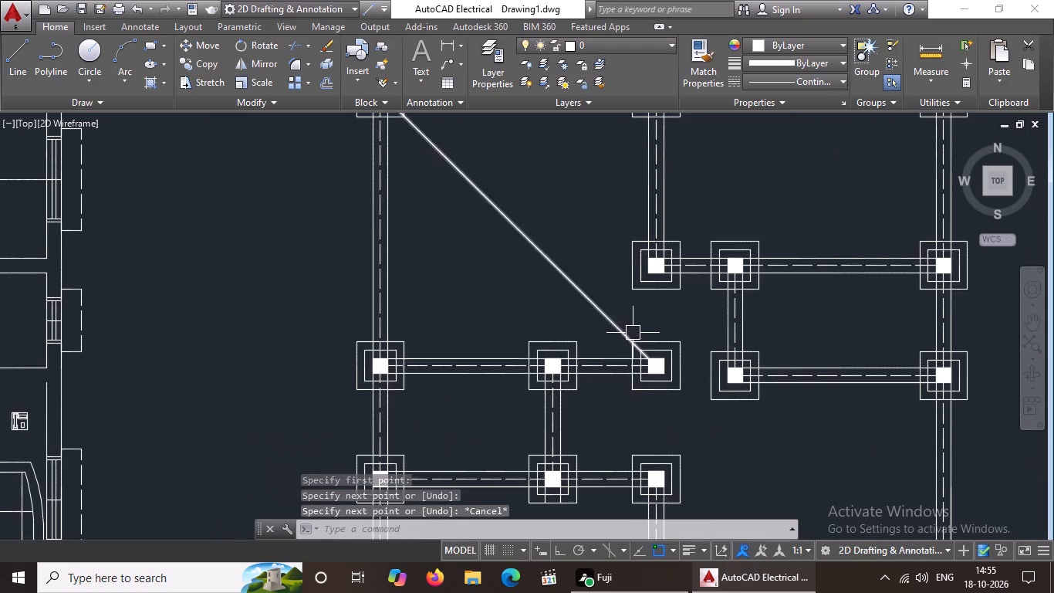
{"action": "scroll", "coordinate": [633, 333], "scroll_direction": "down", "scroll_amount": 1}
{"action": "left_click", "coordinate": [13, 59]}
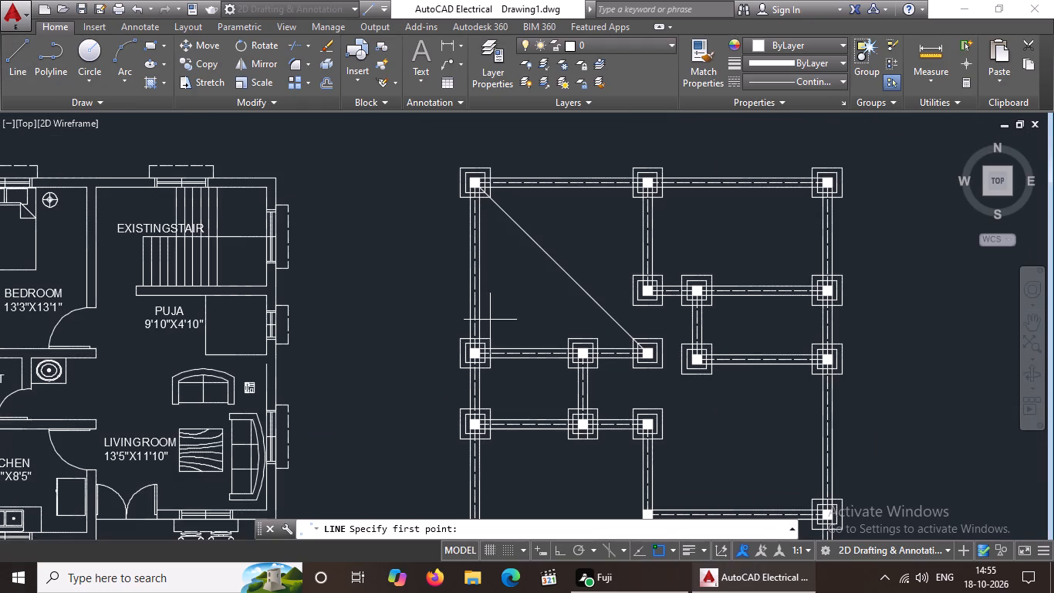
{"action": "scroll", "coordinate": [490, 351], "scroll_direction": "up", "scroll_amount": 2}
{"action": "left_click", "coordinate": [458, 350]}
{"action": "scroll", "coordinate": [581, 274], "scroll_direction": "down", "scroll_amount": 2}
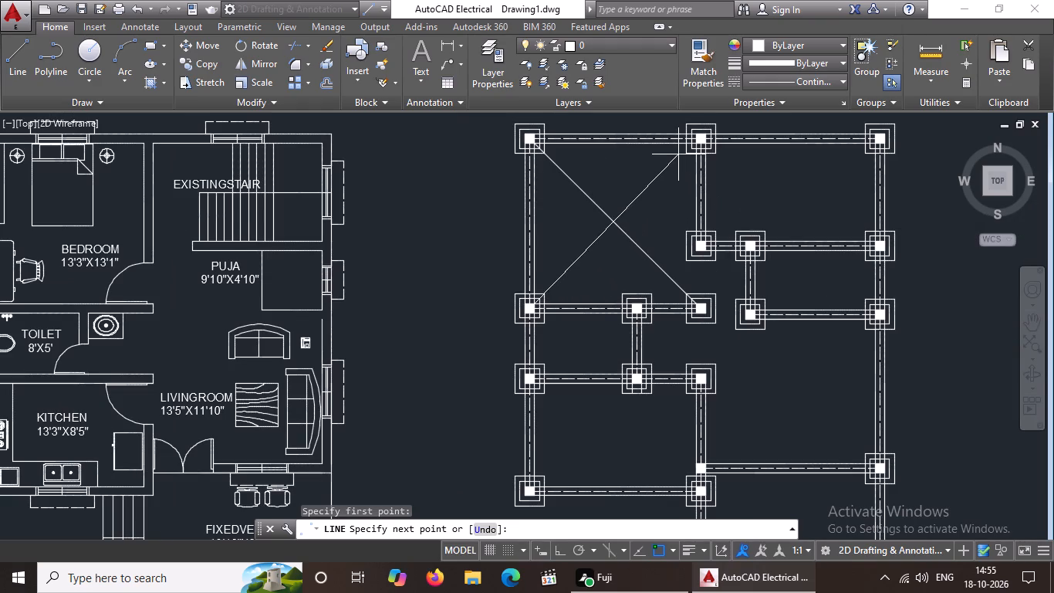
{"action": "middle_click_drag", "start_coordinate": [662, 197], "coordinate": [631, 276]}
{"action": "scroll", "coordinate": [652, 233], "scroll_direction": "up", "scroll_amount": 2}
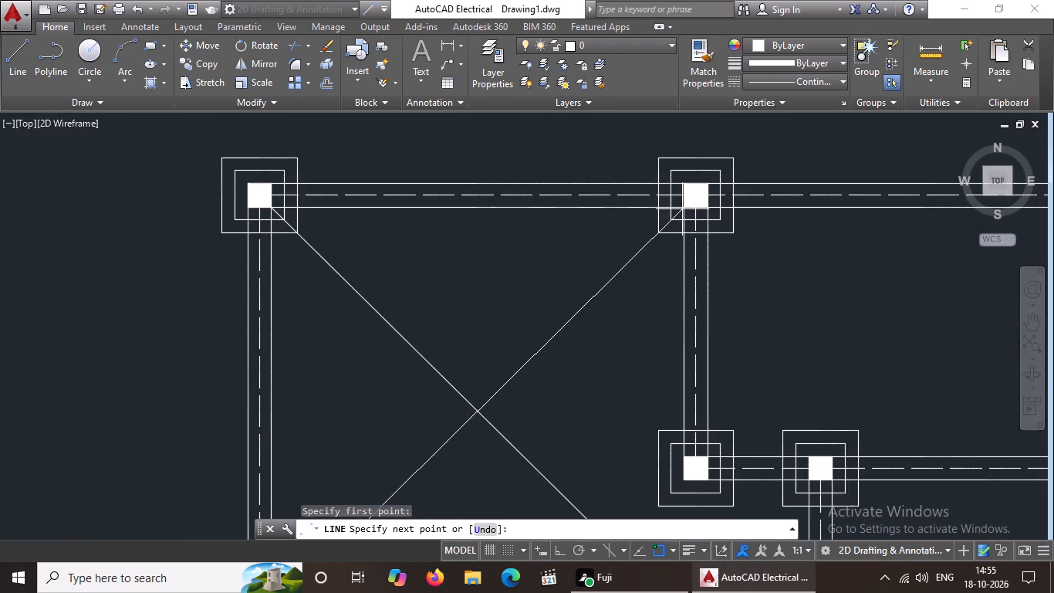
{"action": "left_click", "coordinate": [684, 207]}
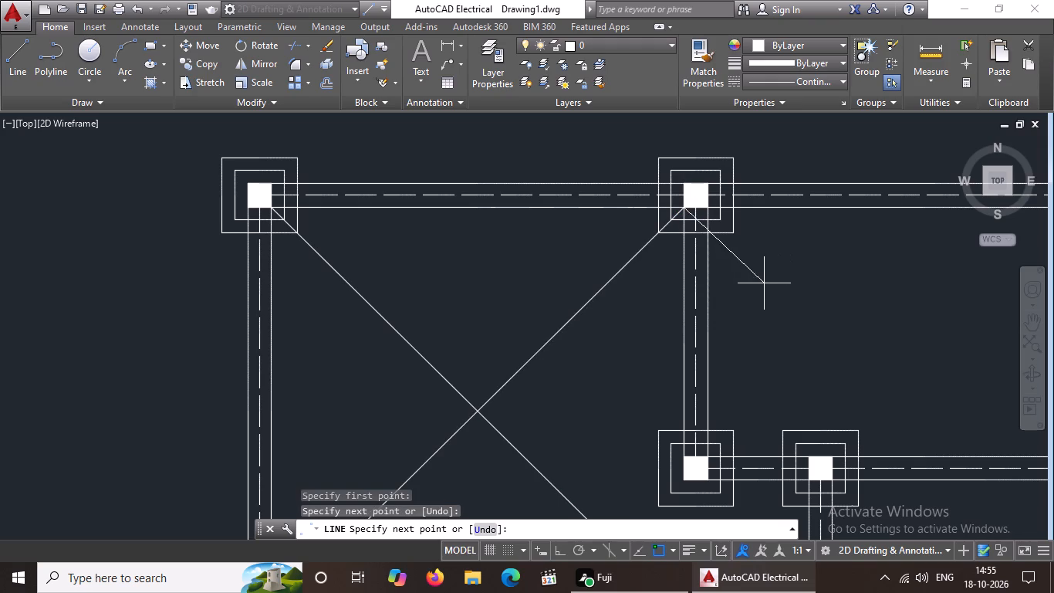
{"action": "key", "text": "Escape"}
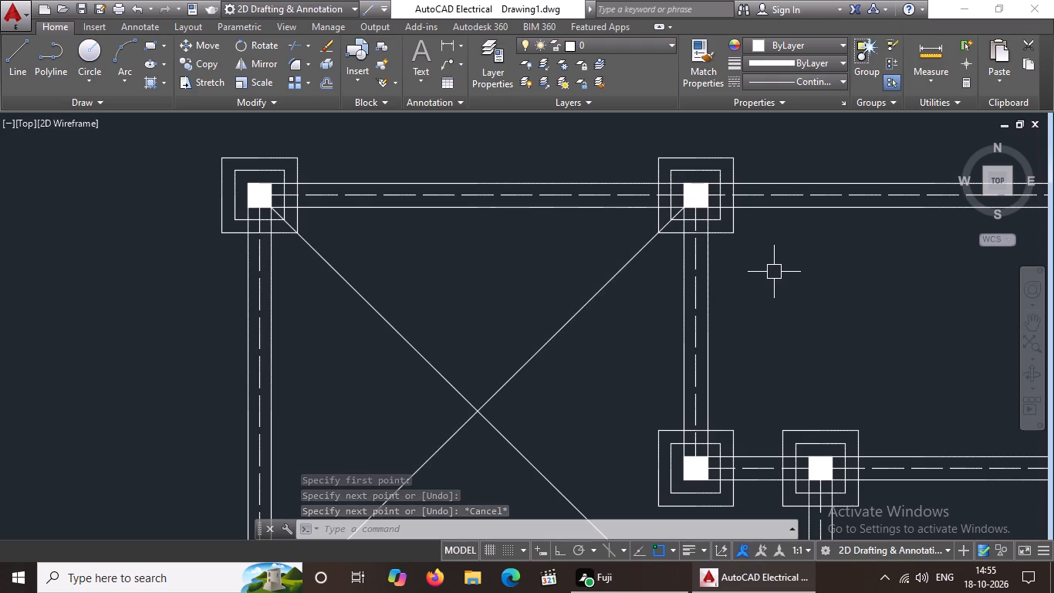
Draw a diagonal across the stair bay, from the top-middle column's lower-right corner to the upper-left corner of the right-hand column below.
{"action": "scroll", "coordinate": [797, 276], "scroll_direction": "down", "scroll_amount": 2}
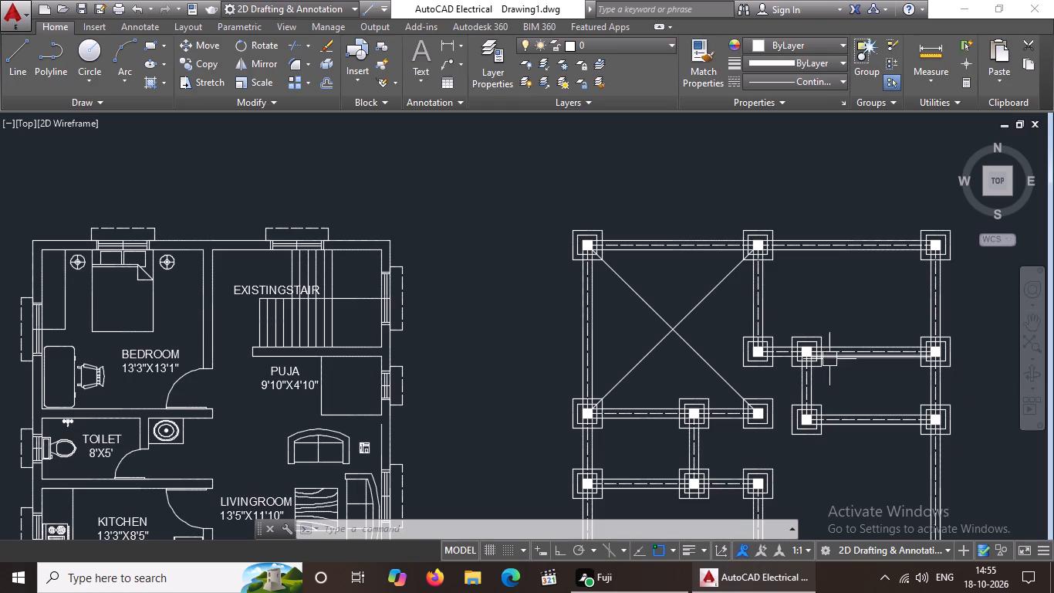
{"action": "middle_click_drag", "start_coordinate": [822, 348], "coordinate": [703, 317]}
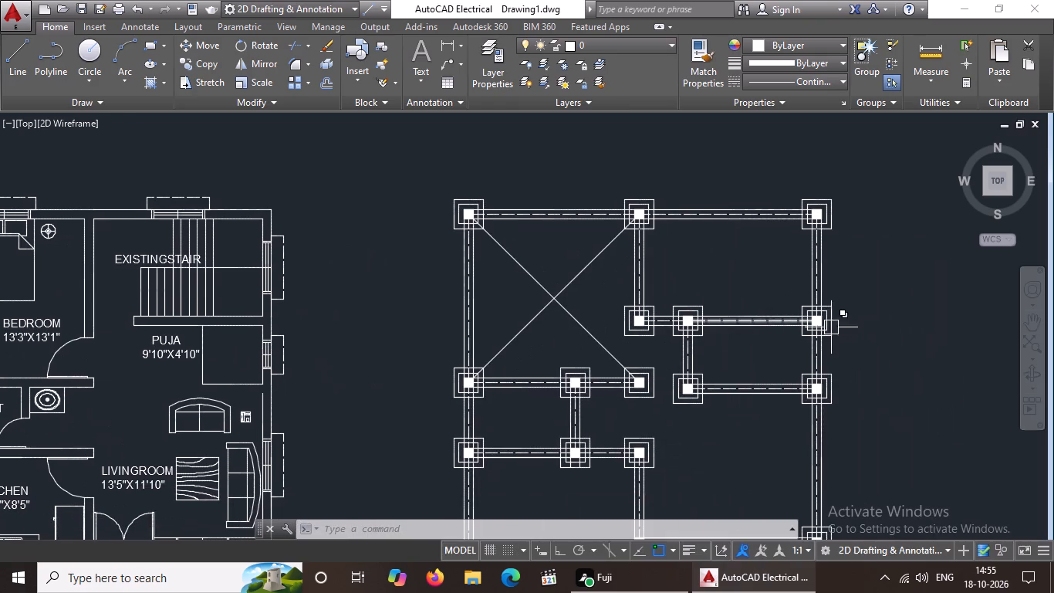
{"action": "left_click", "coordinate": [8, 63]}
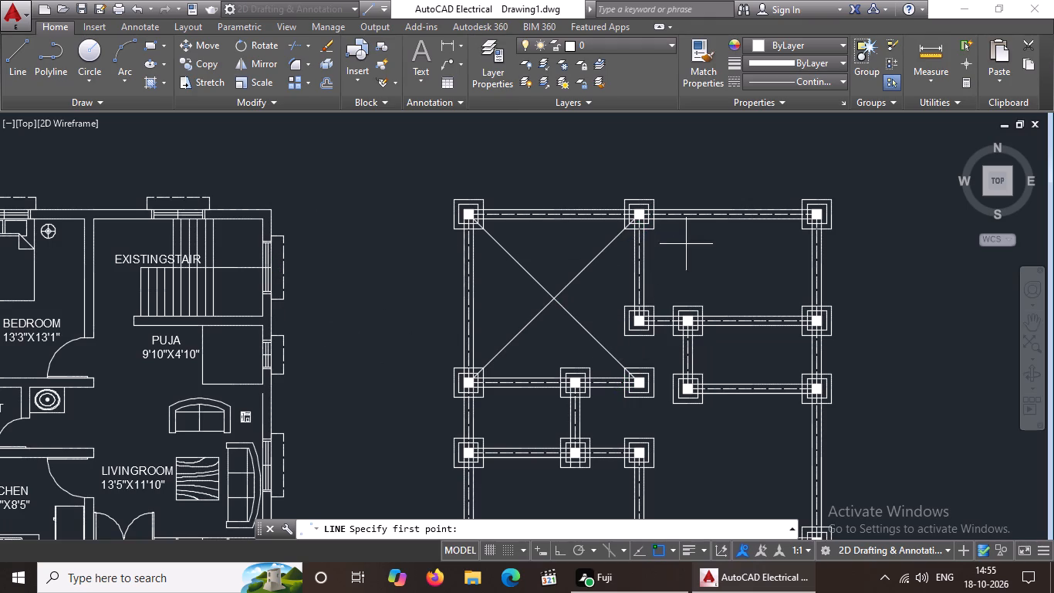
{"action": "scroll", "coordinate": [672, 201], "scroll_direction": "up", "scroll_amount": 3}
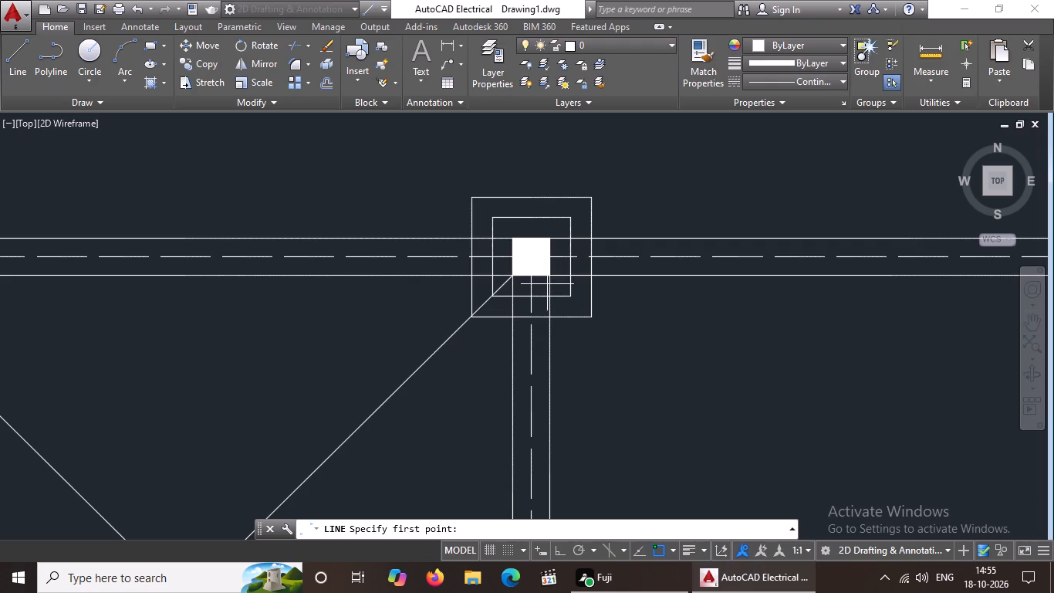
{"action": "left_click", "coordinate": [548, 276]}
{"action": "scroll", "coordinate": [620, 330], "scroll_direction": "down", "scroll_amount": 3}
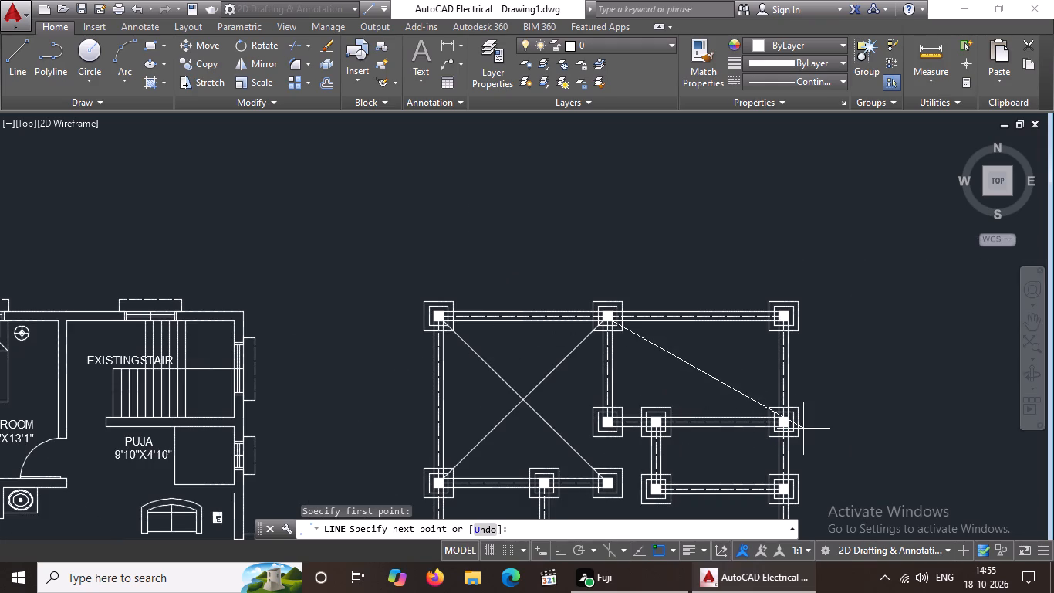
{"action": "scroll", "coordinate": [803, 429], "scroll_direction": "up", "scroll_amount": 3}
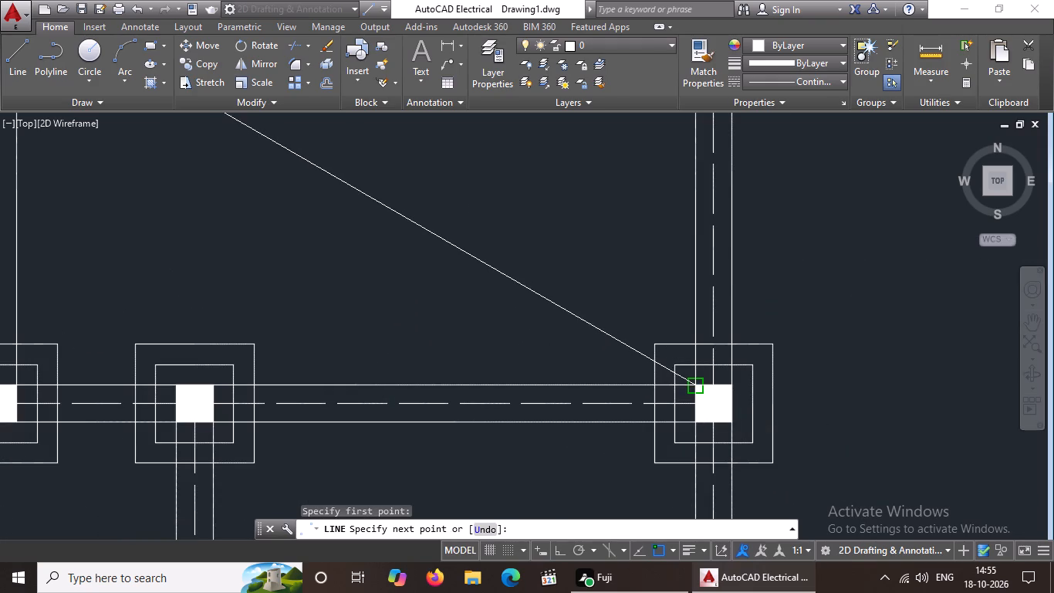
{"action": "left_click", "coordinate": [699, 381]}
{"action": "key", "text": "Escape"}
Load the ACAD_ISO07W100 (ISO dot) linetype into the drawing.
{"action": "scroll", "coordinate": [638, 347], "scroll_direction": "down", "scroll_amount": 3}
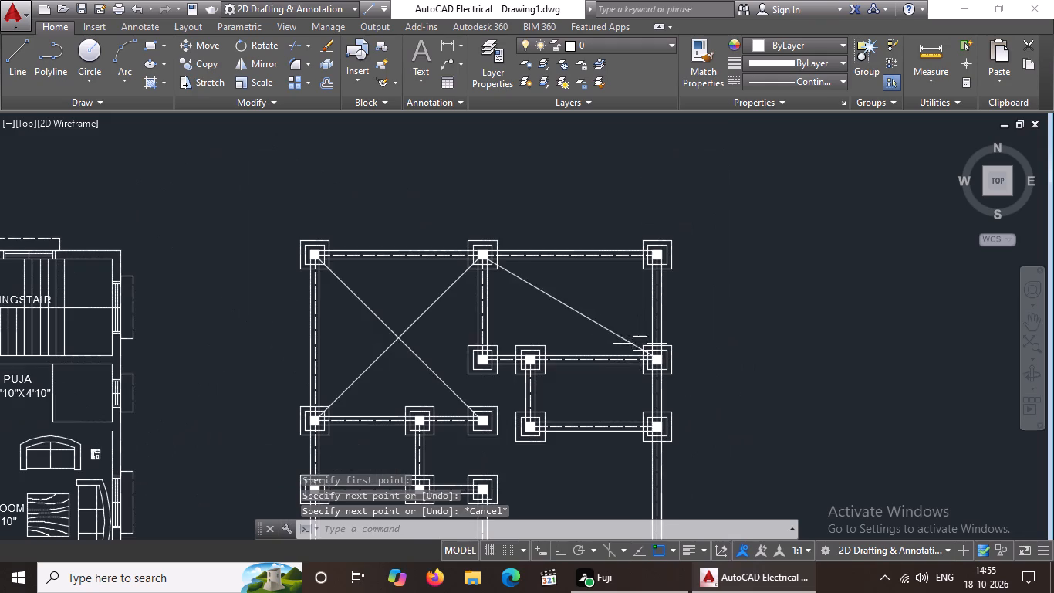
{"action": "left_click", "coordinate": [415, 352]}
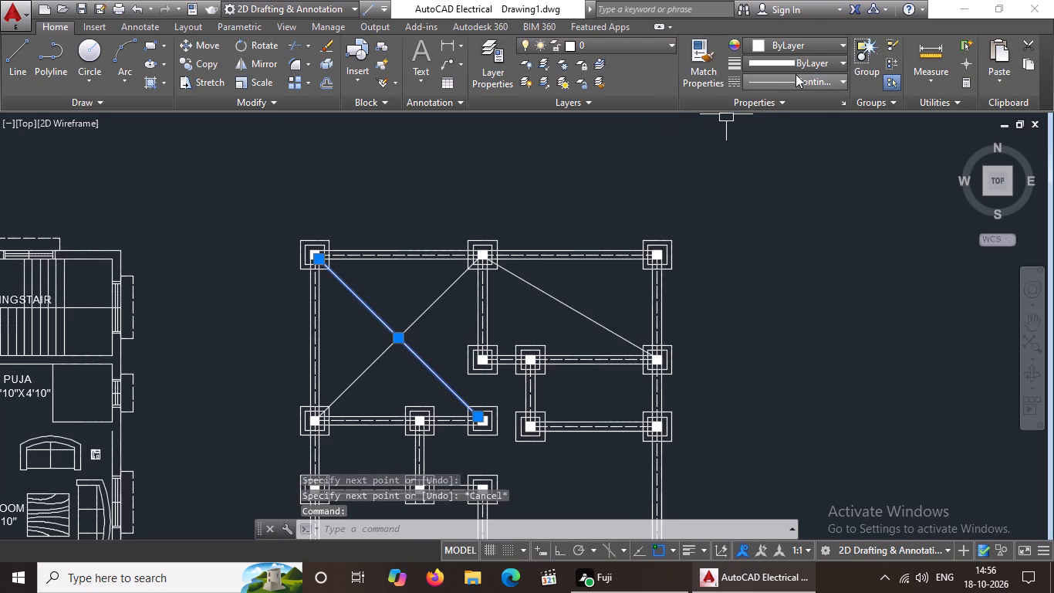
{"action": "left_click", "coordinate": [794, 86]}
{"action": "left_click", "coordinate": [784, 178]}
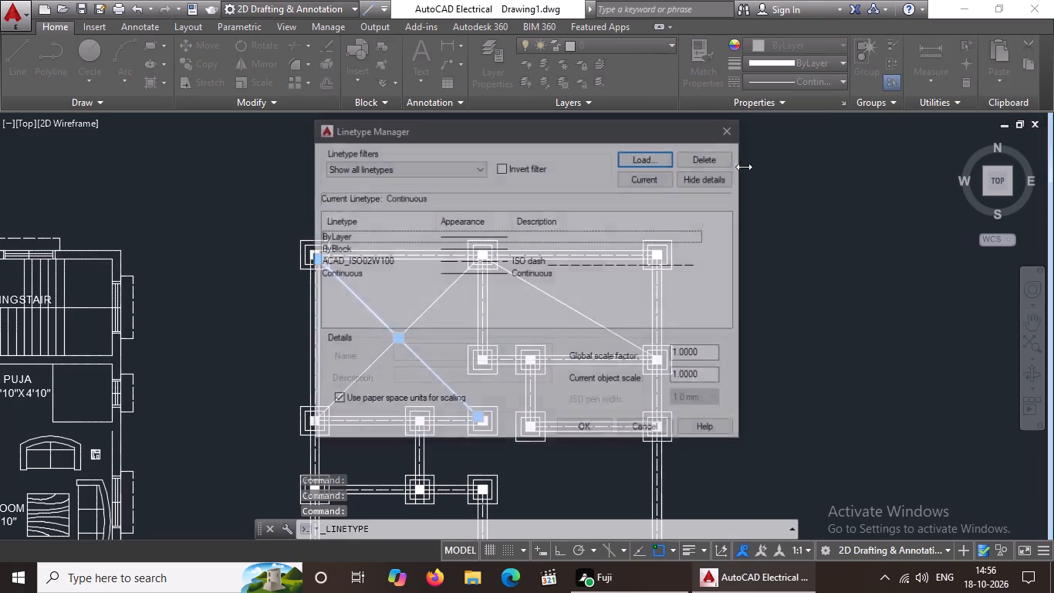
{"action": "left_click", "coordinate": [643, 152]}
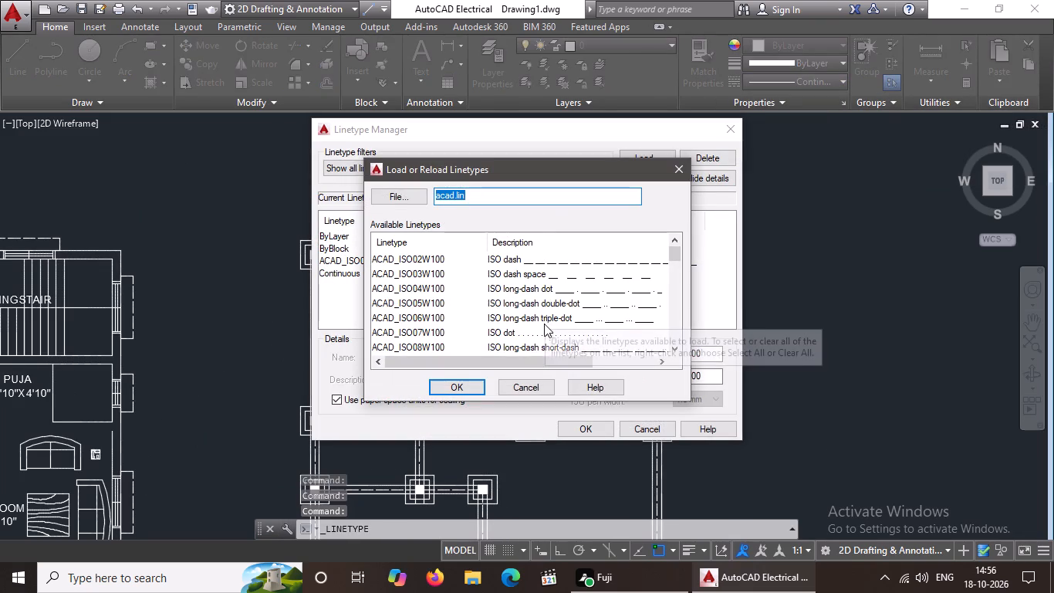
{"action": "left_click", "coordinate": [543, 333]}
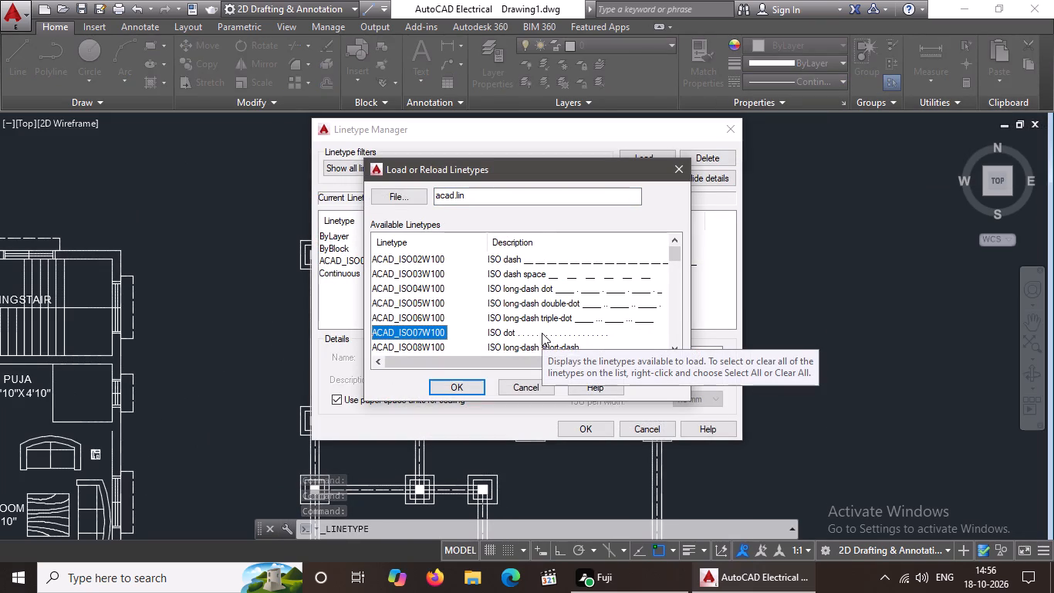
{"action": "left_click", "coordinate": [470, 386]}
{"action": "left_click", "coordinate": [600, 429]}
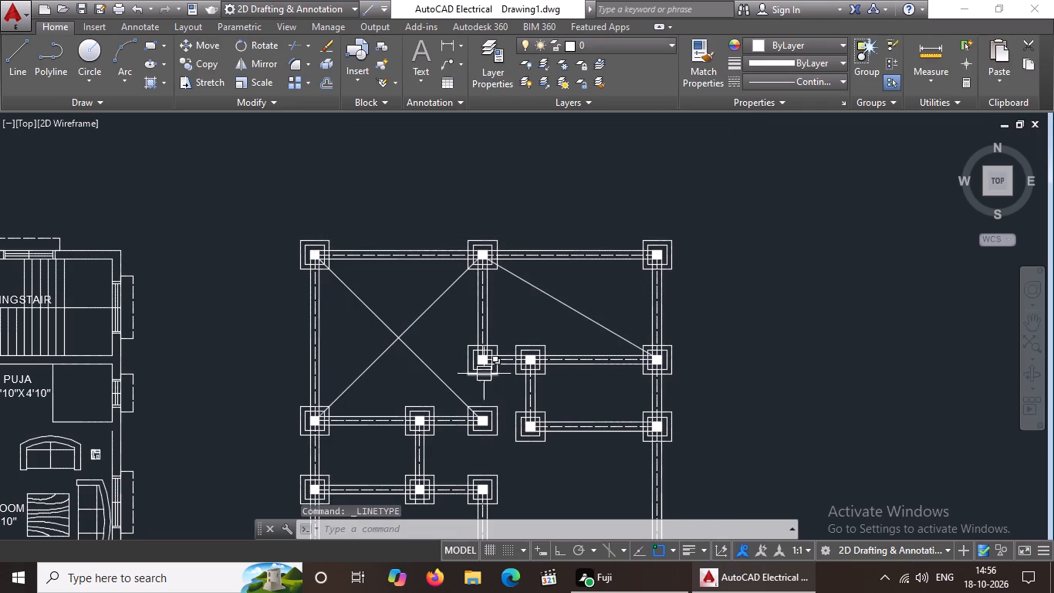
Change both crossing diagonals in the bedroom bay to the ACAD_ISO07W100 dotted linetype.
{"action": "left_click", "coordinate": [432, 375]}
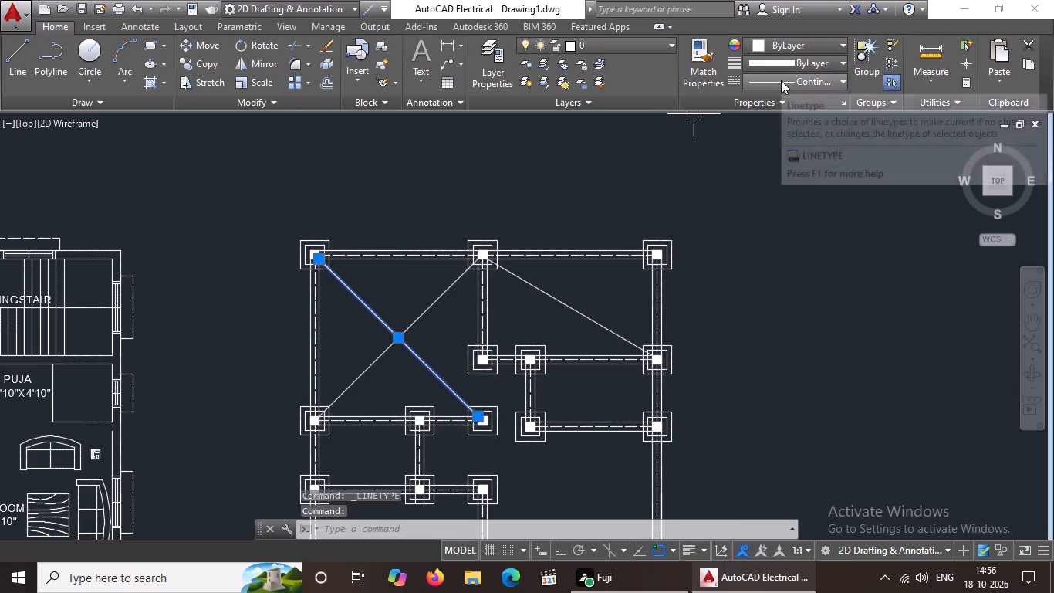
{"action": "left_click", "coordinate": [781, 80]}
{"action": "left_click", "coordinate": [781, 160]}
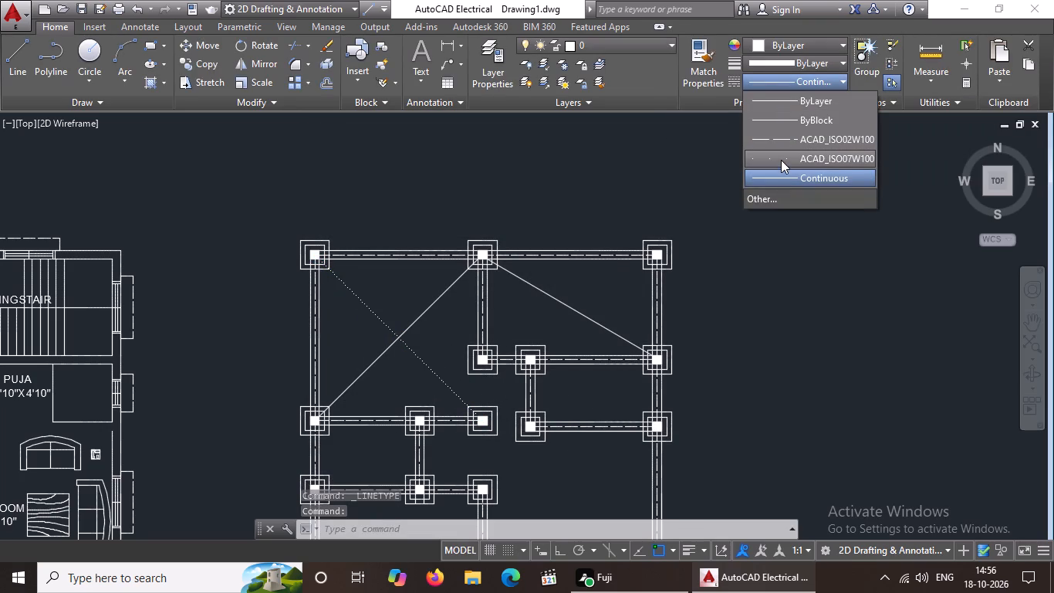
{"action": "key", "text": "Escape"}
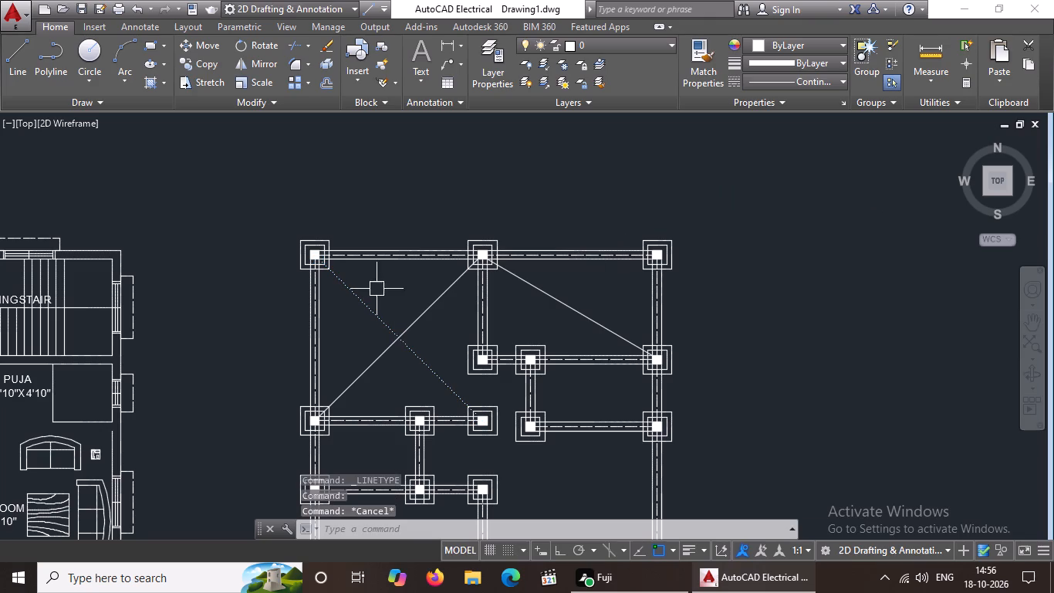
{"action": "left_click", "coordinate": [426, 307]}
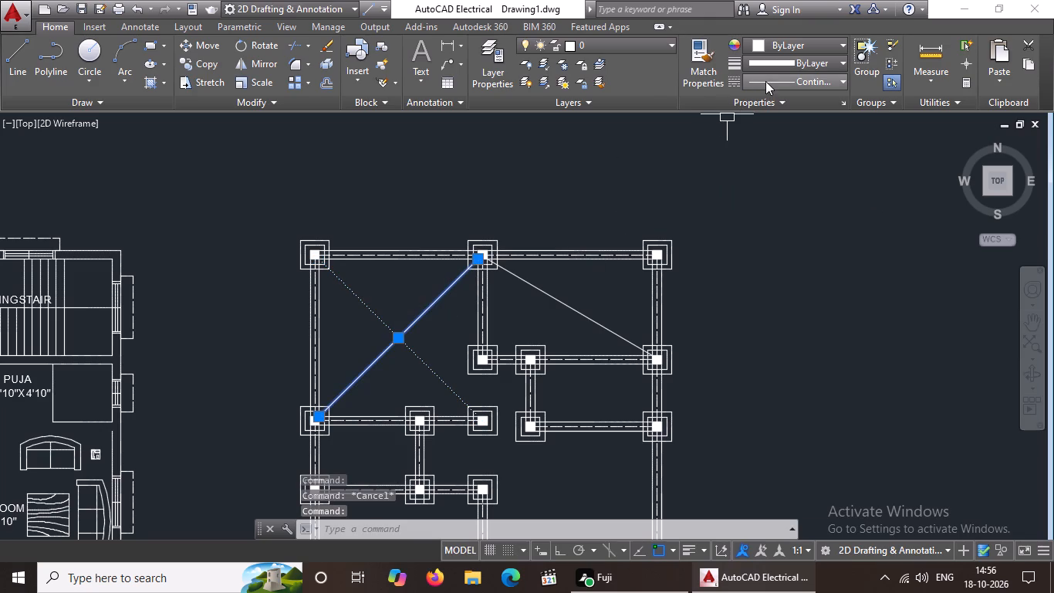
{"action": "left_click", "coordinate": [765, 81]}
{"action": "left_click", "coordinate": [772, 153]}
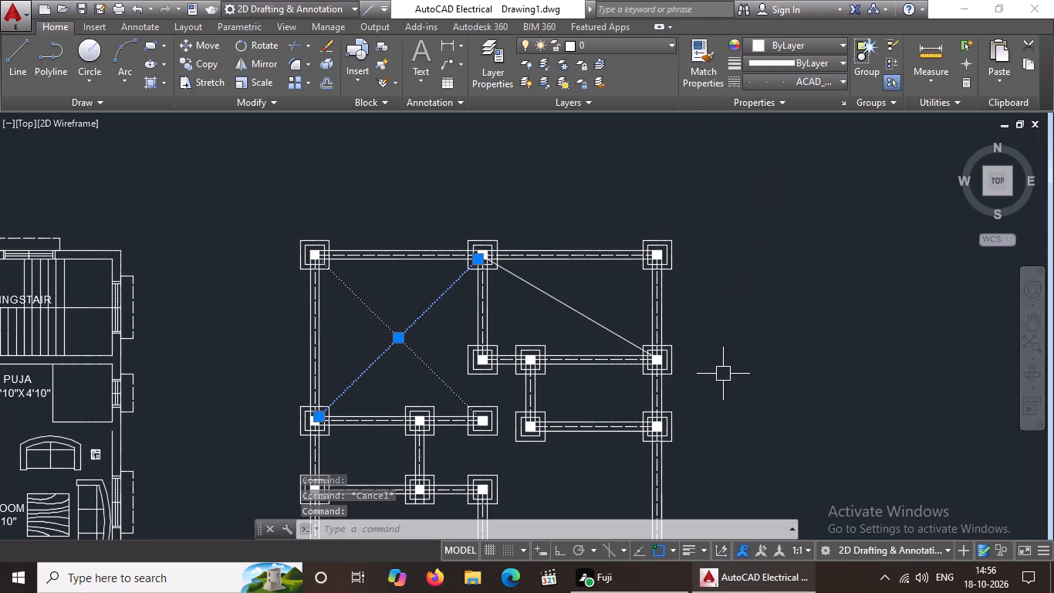
{"action": "key", "text": "Escape"}
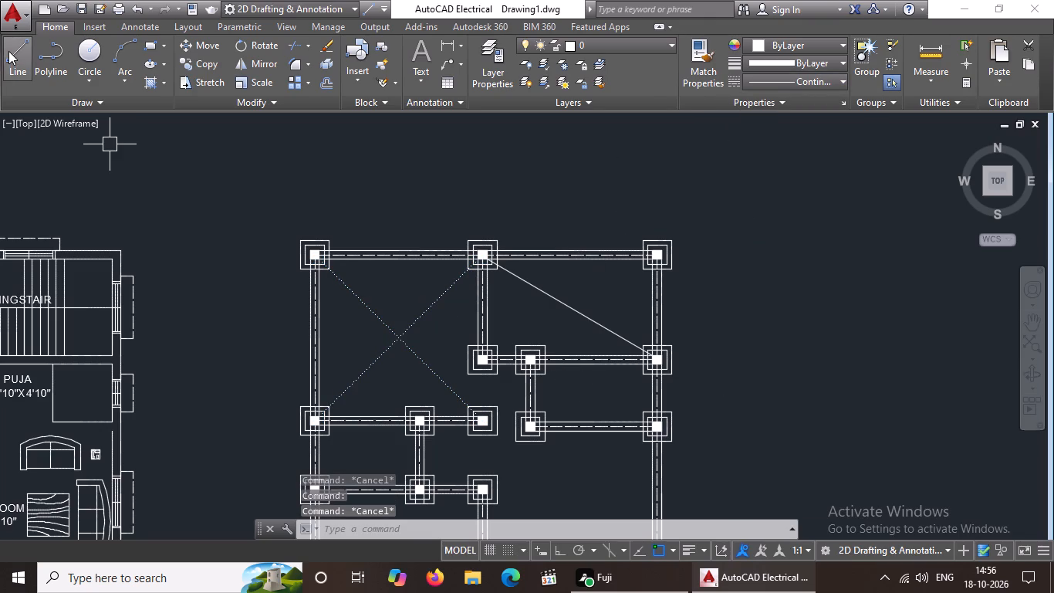
Draw the crossing diagonal in the stair bay, from the lower-left column's upper-right corner to the top-right column's lower-left corner.
{"action": "left_click", "coordinate": [8, 51]}
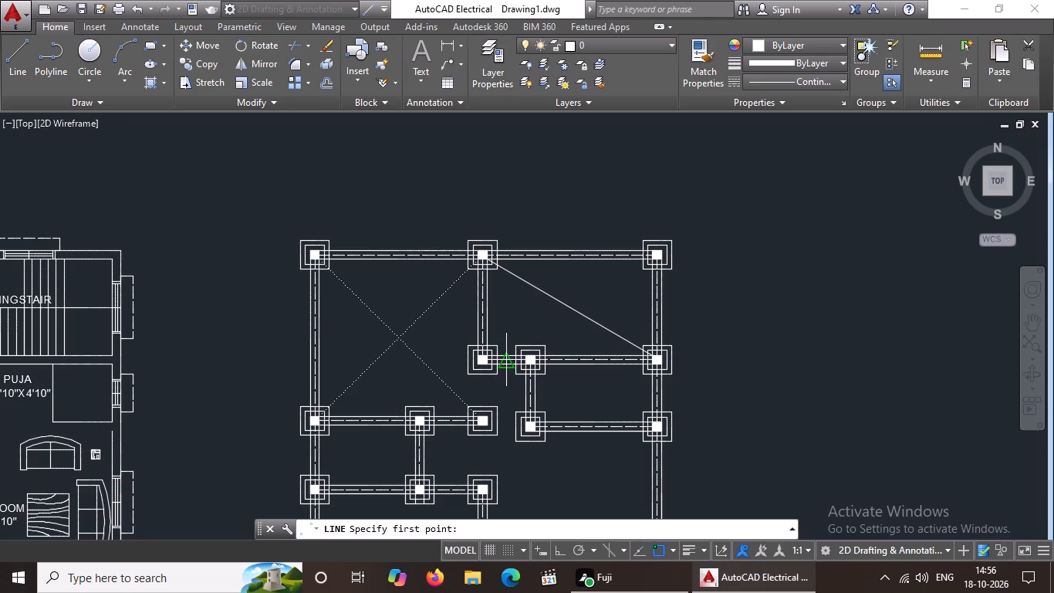
{"action": "scroll", "coordinate": [492, 360], "scroll_direction": "up", "scroll_amount": 4}
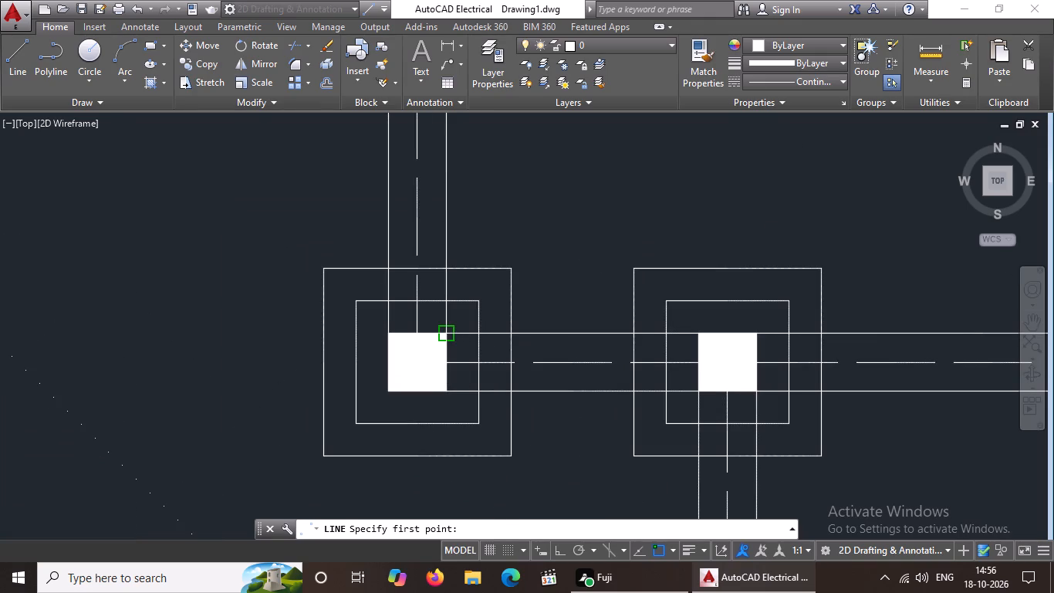
{"action": "left_click", "coordinate": [448, 335]}
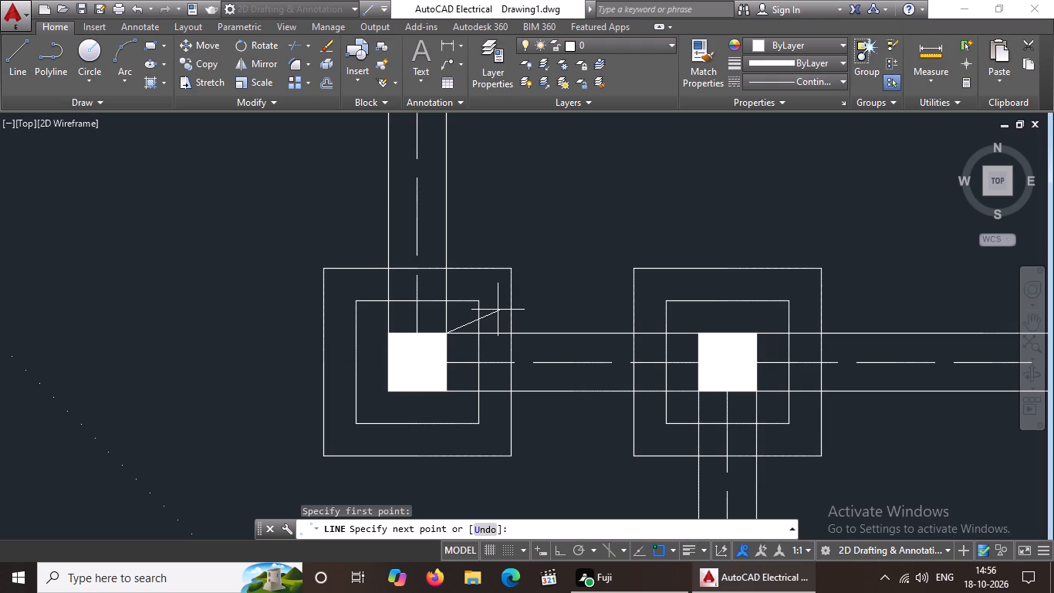
{"action": "scroll", "coordinate": [620, 236], "scroll_direction": "down", "scroll_amount": 3}
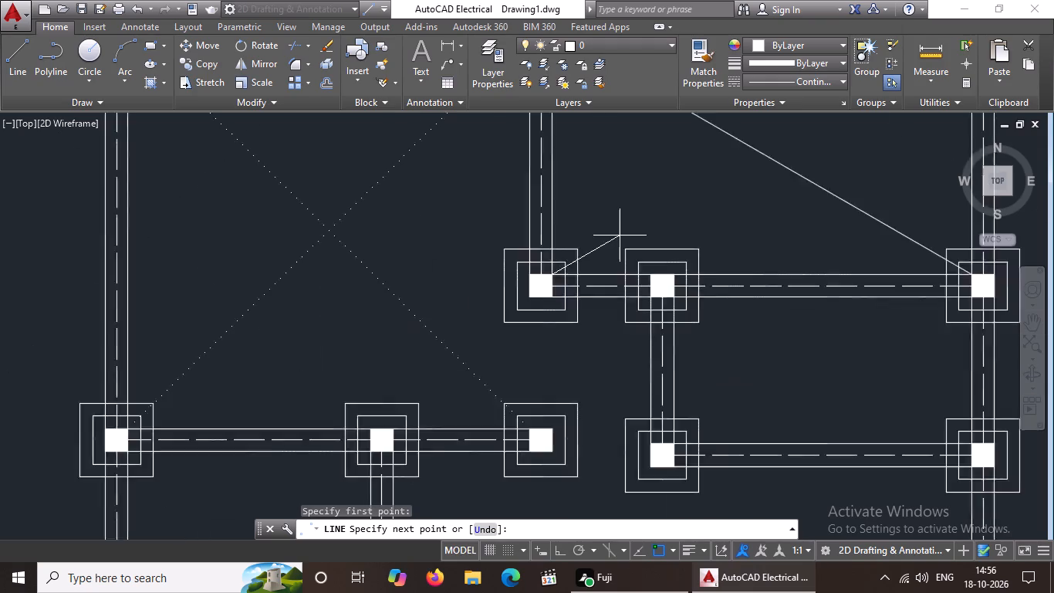
{"action": "middle_click_drag", "start_coordinate": [706, 158], "coordinate": [696, 296]}
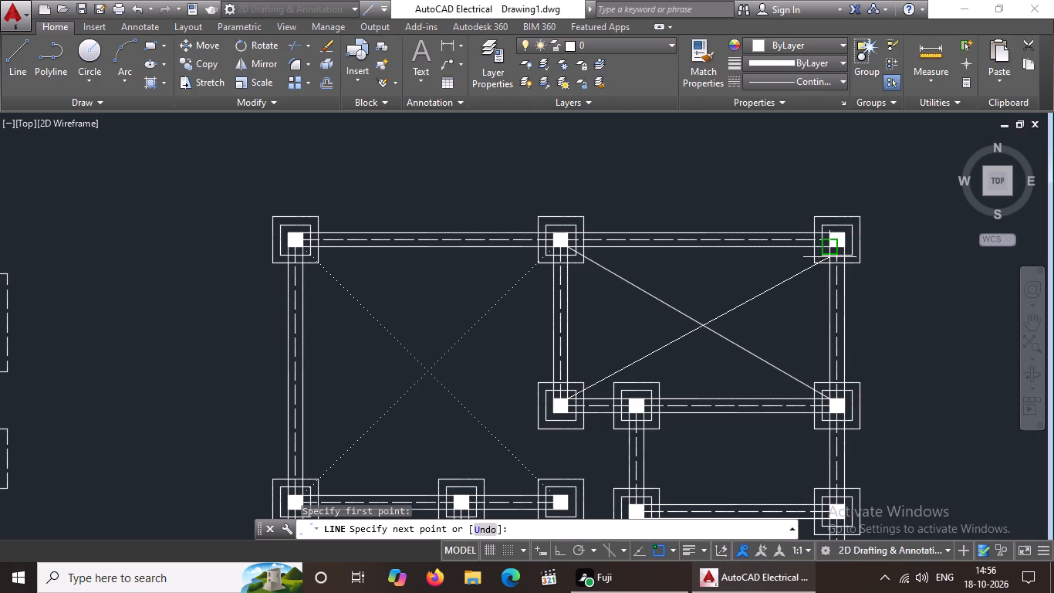
{"action": "scroll", "coordinate": [829, 257], "scroll_direction": "up", "scroll_amount": 3}
{"action": "left_click", "coordinate": [824, 216]}
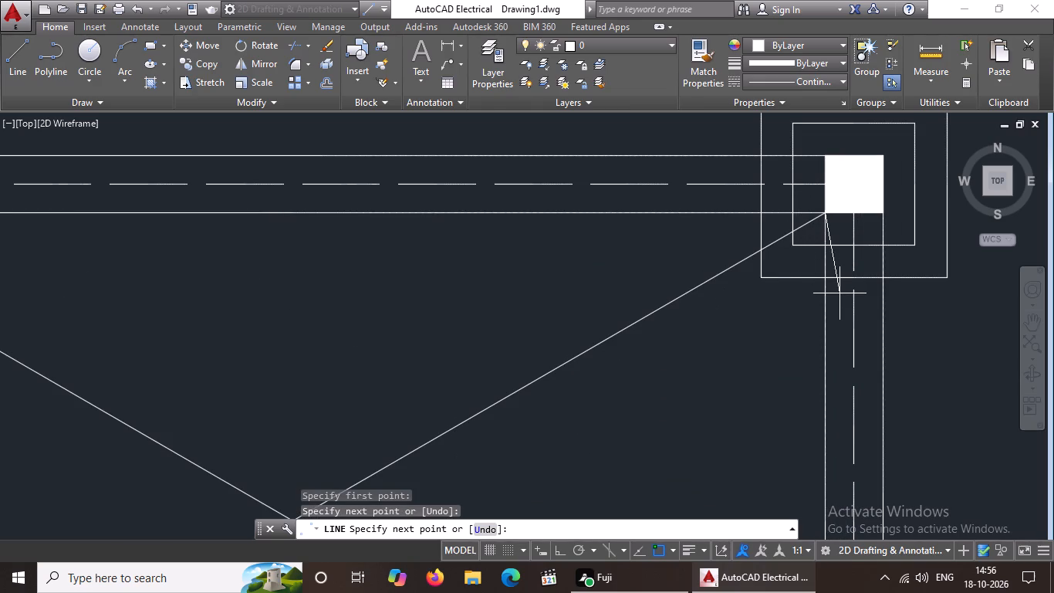
{"action": "key", "text": "Escape"}
Change both crossing diagonals in the stair bay to the ACAD_ISO07W100 dotted linetype.
{"action": "scroll", "coordinate": [800, 283], "scroll_direction": "down", "scroll_amount": 2}
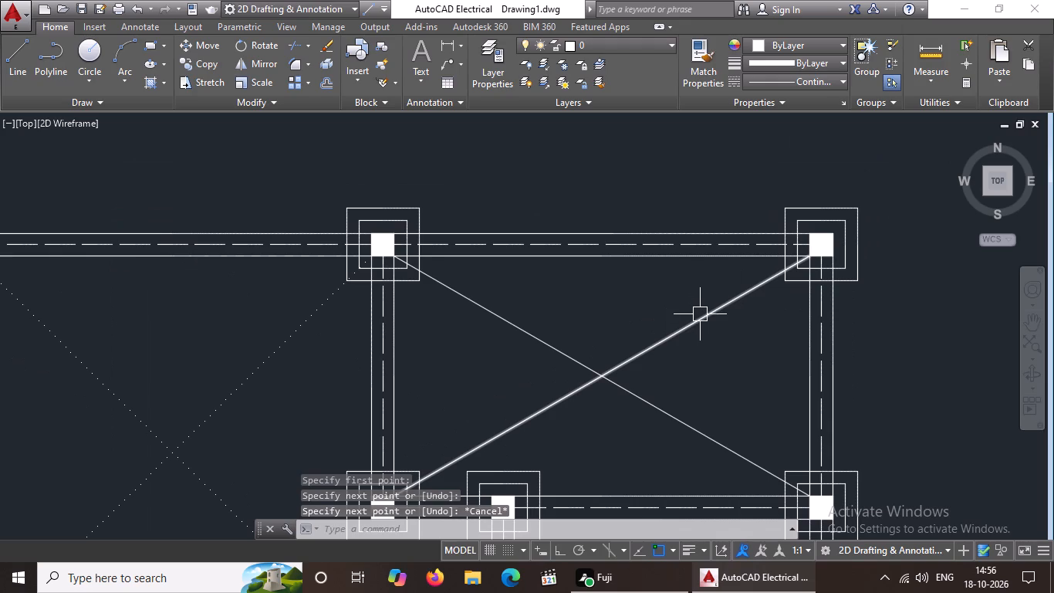
{"action": "left_click", "coordinate": [701, 315]}
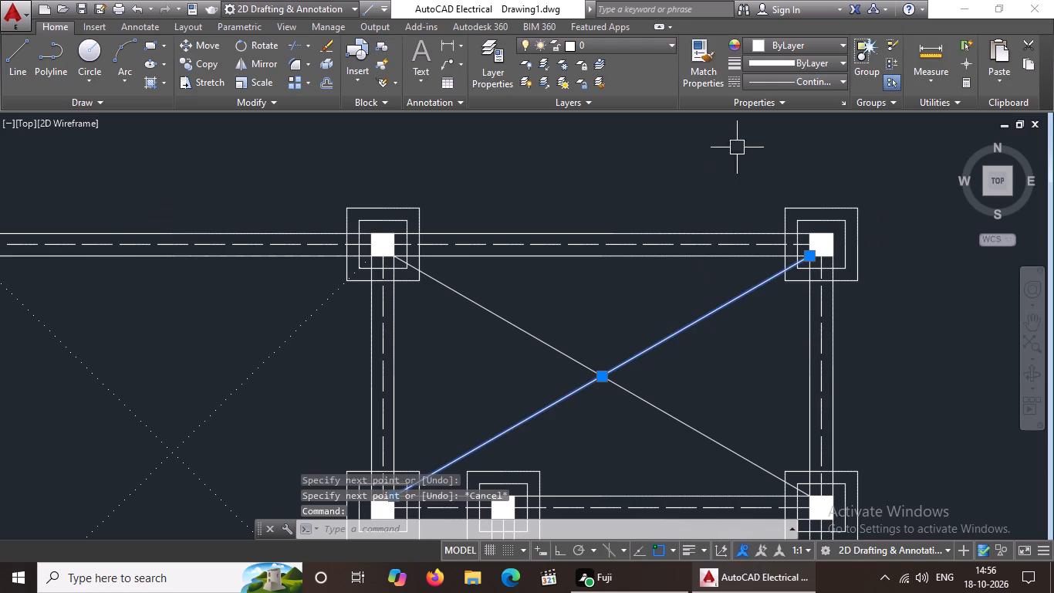
{"action": "left_click", "coordinate": [775, 82]}
{"action": "left_click", "coordinate": [783, 158]}
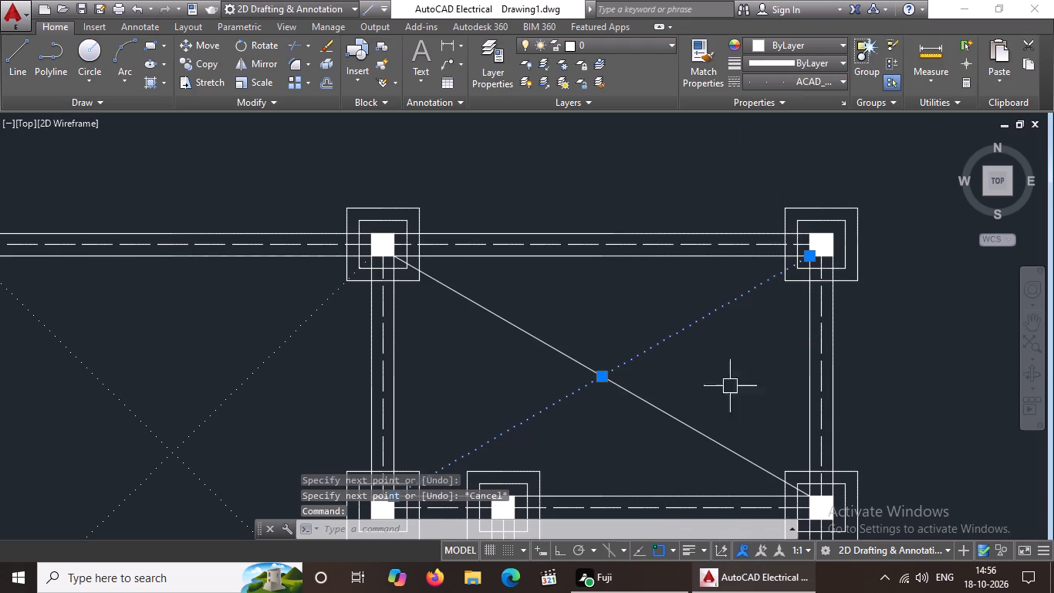
{"action": "key", "text": "Escape"}
{"action": "left_click", "coordinate": [686, 418]}
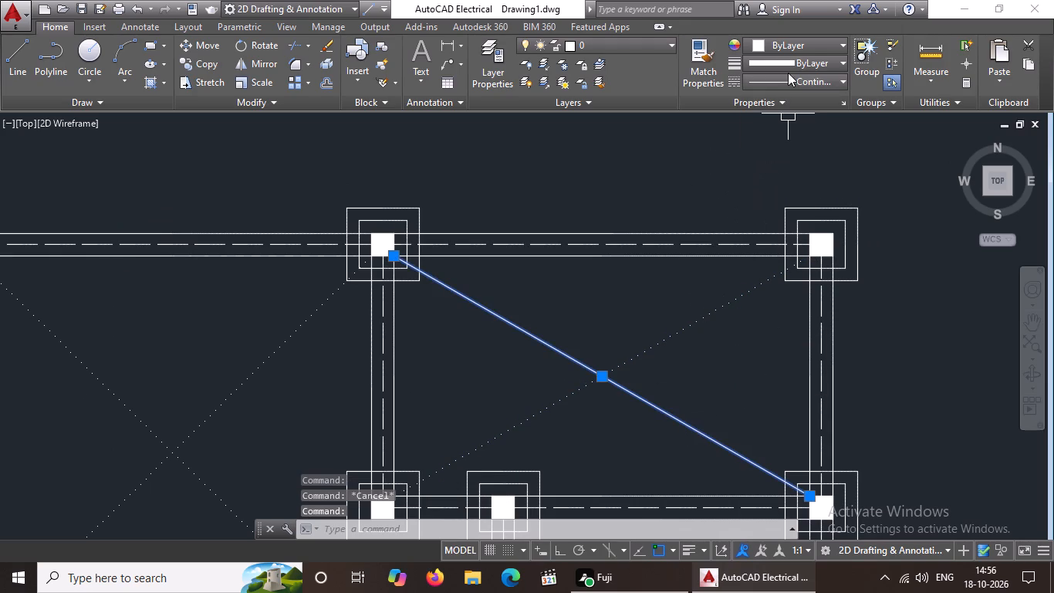
{"action": "left_click", "coordinate": [788, 83]}
{"action": "left_click", "coordinate": [785, 158]}
{"action": "key", "text": "Escape"}
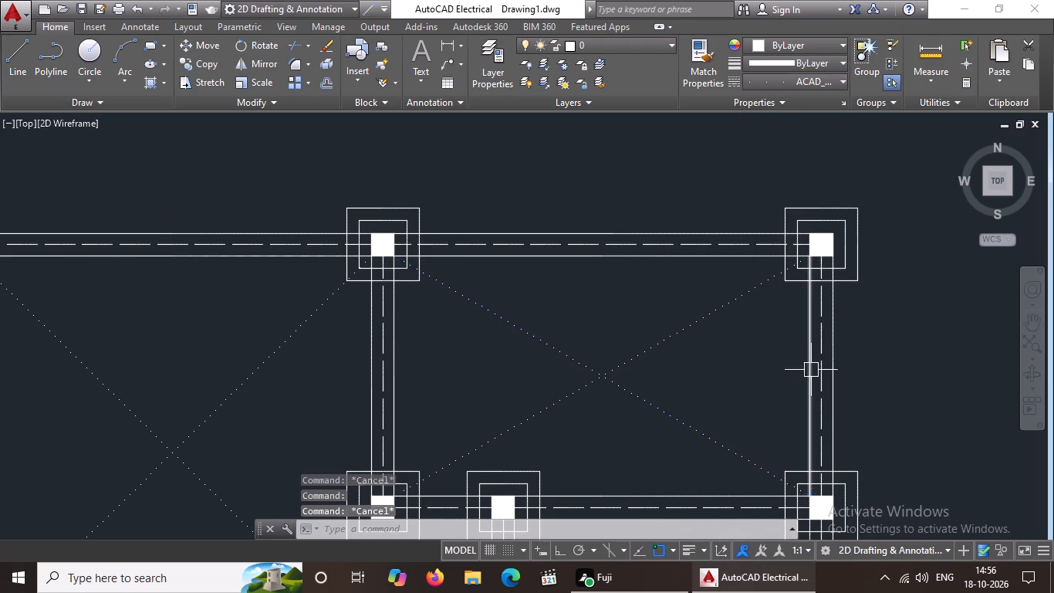
Draw a diagonal across the puja and living room bay, from the upper-left column's lower-right corner to the lower-right column's upper-left corner.
{"action": "scroll", "coordinate": [827, 342], "scroll_direction": "down", "scroll_amount": 4}
{"action": "scroll", "coordinate": [794, 430], "scroll_direction": "up", "scroll_amount": 2}
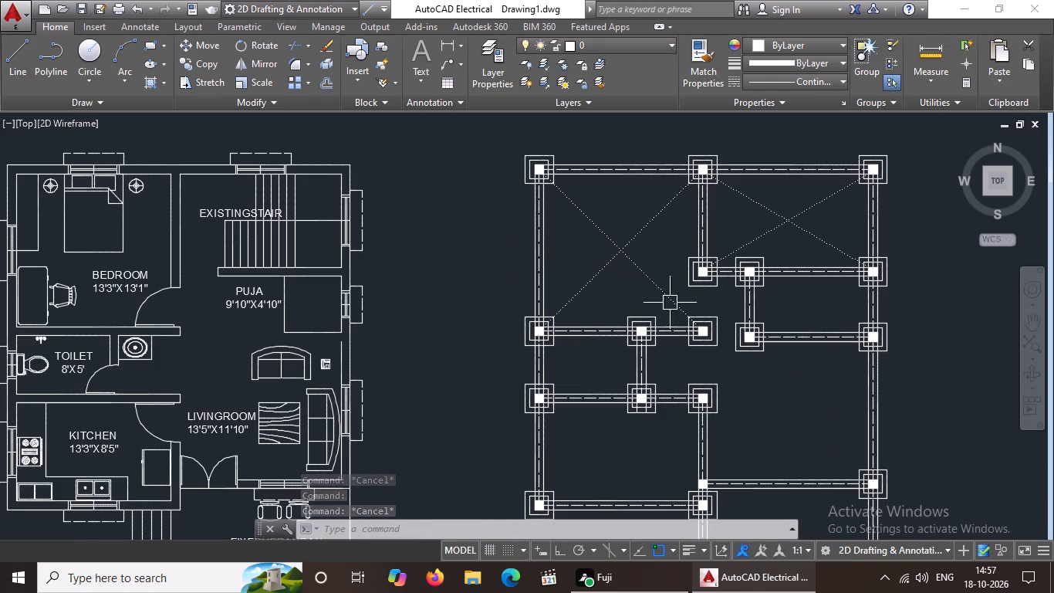
{"action": "left_click", "coordinate": [8, 63]}
{"action": "scroll", "coordinate": [831, 371], "scroll_direction": "up", "scroll_amount": 3}
{"action": "scroll", "coordinate": [617, 251], "scroll_direction": "down", "scroll_amount": 2}
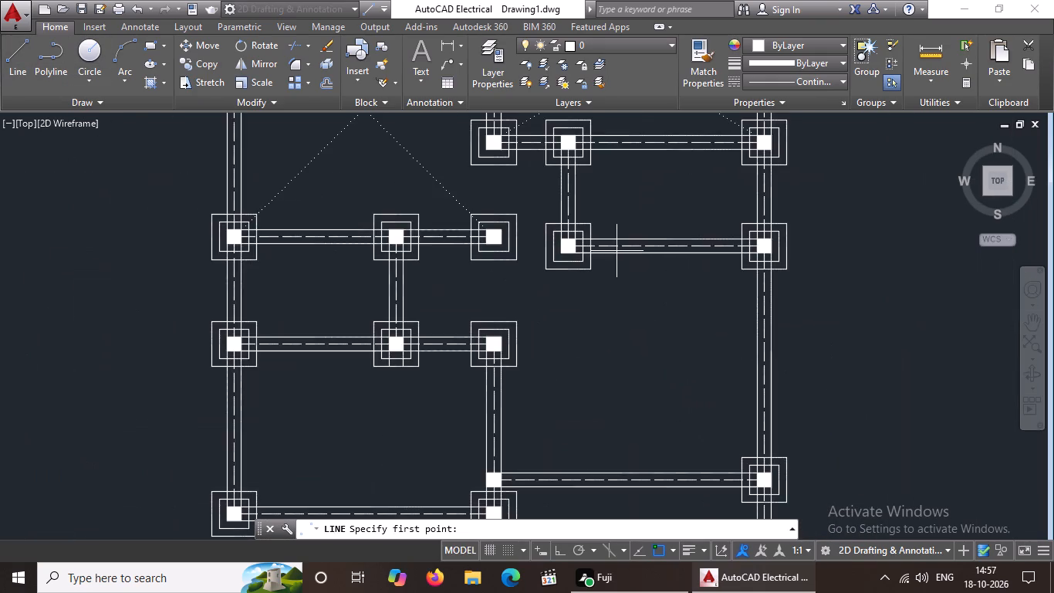
{"action": "scroll", "coordinate": [617, 251], "scroll_direction": "down", "scroll_amount": 1}
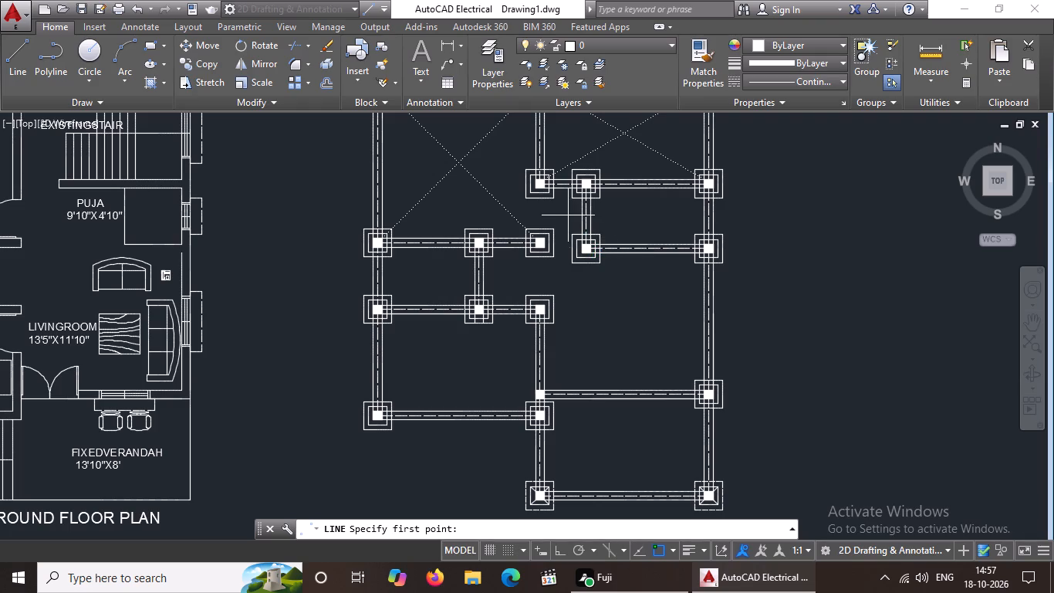
{"action": "scroll", "coordinate": [561, 194], "scroll_direction": "up", "scroll_amount": 2}
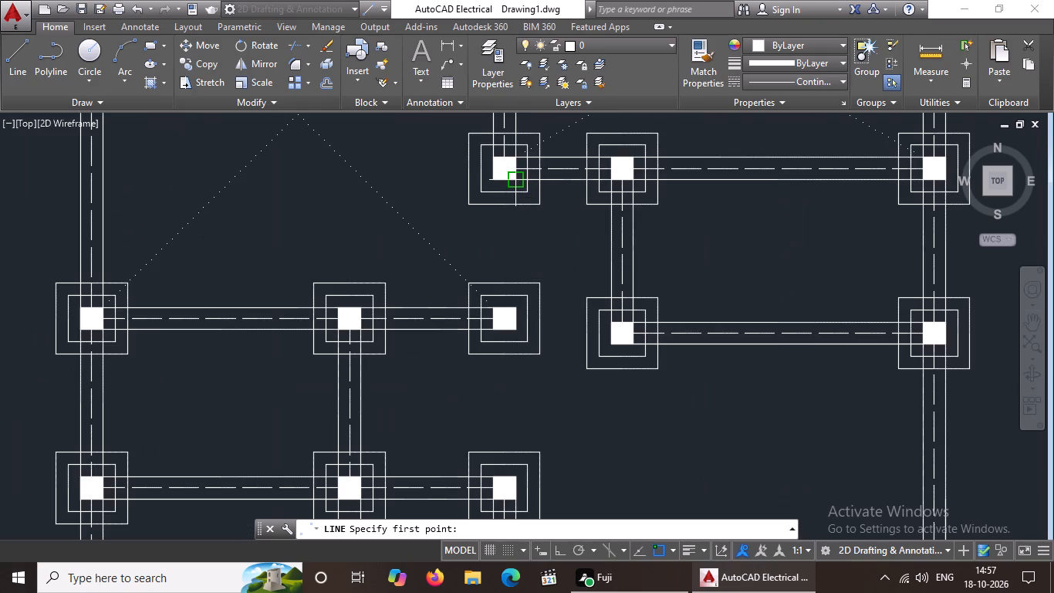
{"action": "left_click", "coordinate": [513, 174]}
{"action": "scroll", "coordinate": [569, 276], "scroll_direction": "down", "scroll_amount": 3}
{"action": "scroll", "coordinate": [653, 378], "scroll_direction": "up", "scroll_amount": 3}
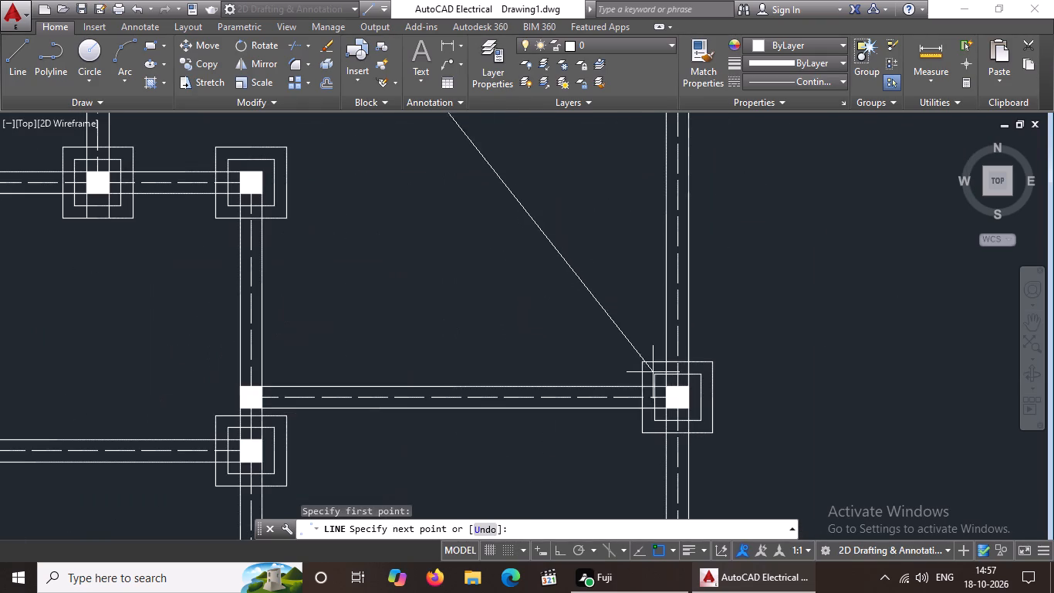
{"action": "left_click", "coordinate": [670, 388]}
{"action": "key", "text": "Escape"}
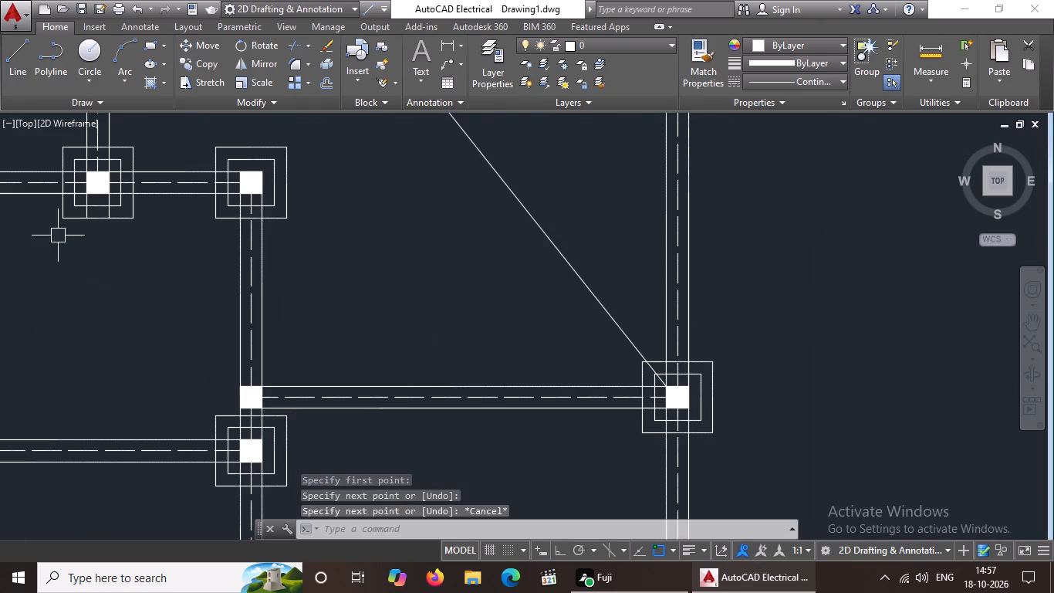
Draw the crossing diagonal in the puja and living room bay, from the unfooted lower-left column's upper-right corner to the upper-right column's lower-left corner.
{"action": "left_click", "coordinate": [11, 56]}
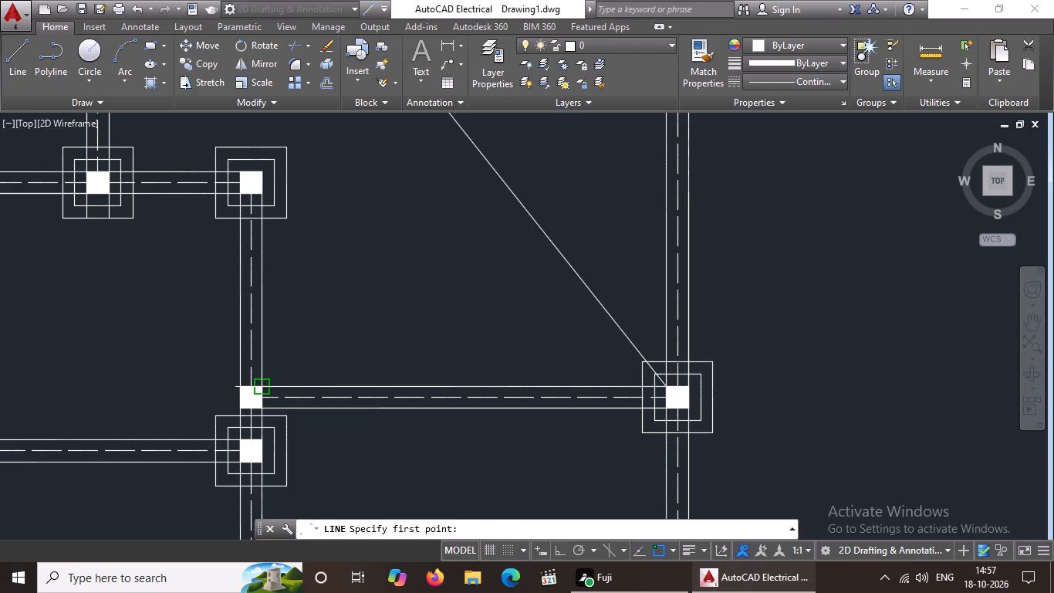
{"action": "left_click", "coordinate": [255, 387]}
{"action": "scroll", "coordinate": [329, 330], "scroll_direction": "down", "scroll_amount": 3}
{"action": "middle_click_drag", "start_coordinate": [353, 295], "coordinate": [364, 373]}
{"action": "scroll", "coordinate": [362, 361], "scroll_direction": "up", "scroll_amount": 1}
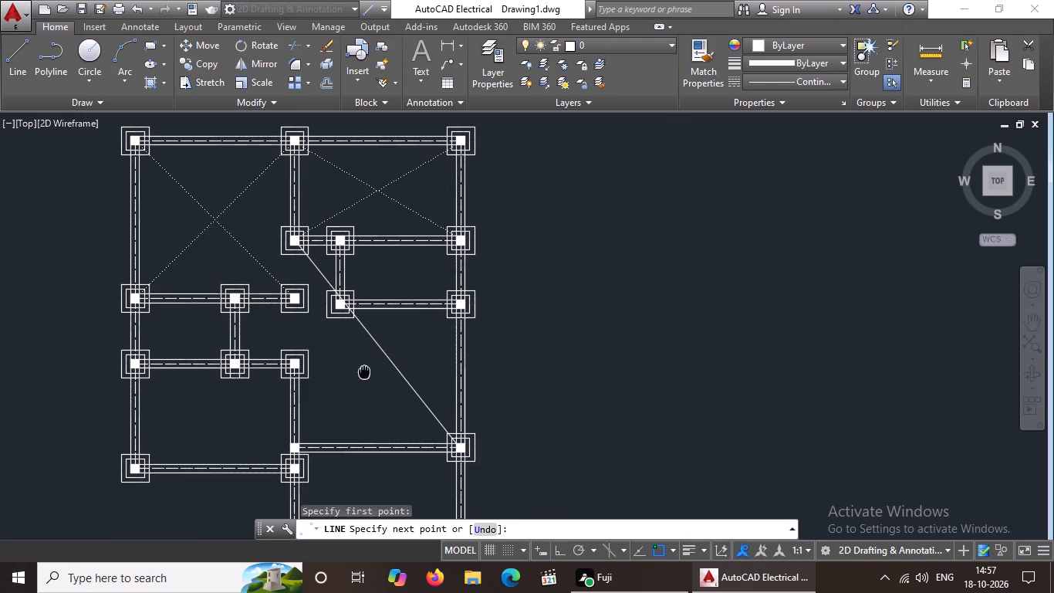
{"action": "middle_click_drag", "start_coordinate": [364, 373], "coordinate": [364, 374]}
{"action": "scroll", "coordinate": [439, 252], "scroll_direction": "up", "scroll_amount": 2}
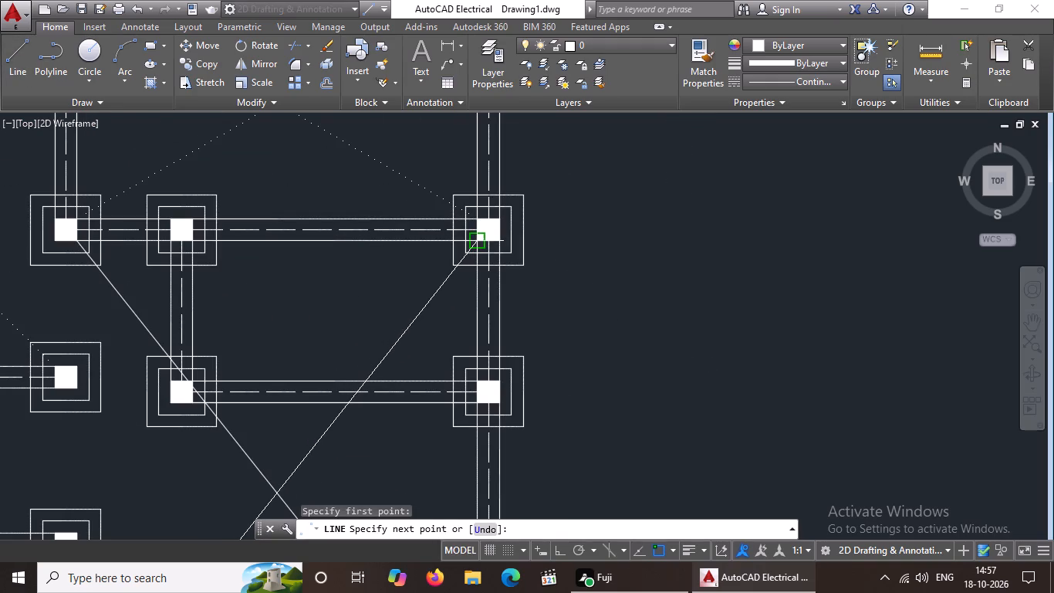
{"action": "left_click", "coordinate": [475, 243]}
{"action": "key", "text": "Escape"}
Change both crossing diagonals in the puja and living room bay to the ACAD_ISO07W100 dotted linetype.
{"action": "scroll", "coordinate": [487, 280], "scroll_direction": "down", "scroll_amount": 2}
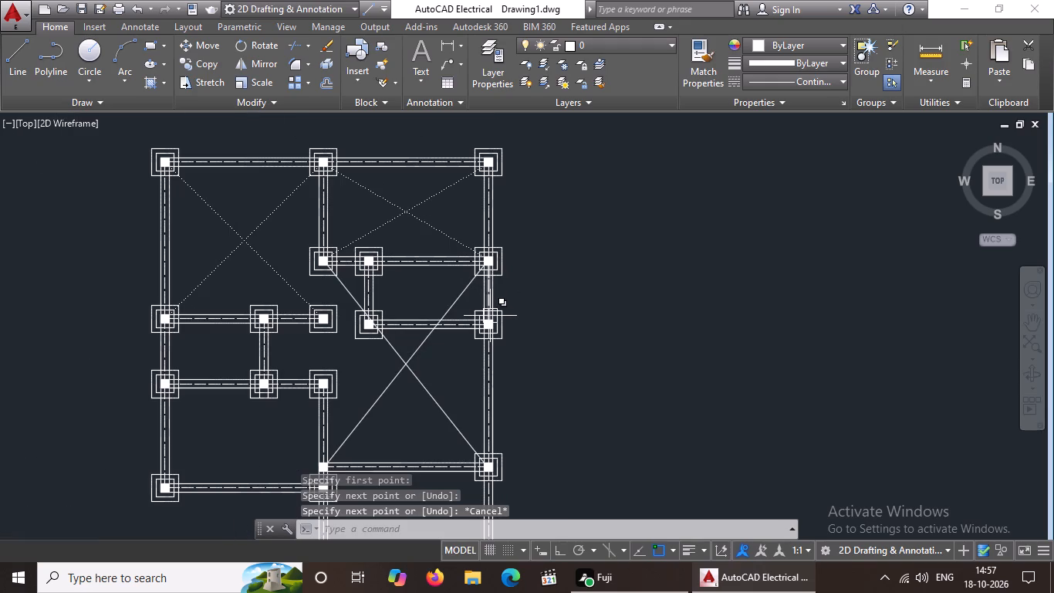
{"action": "middle_click_drag", "start_coordinate": [506, 315], "coordinate": [574, 315]}
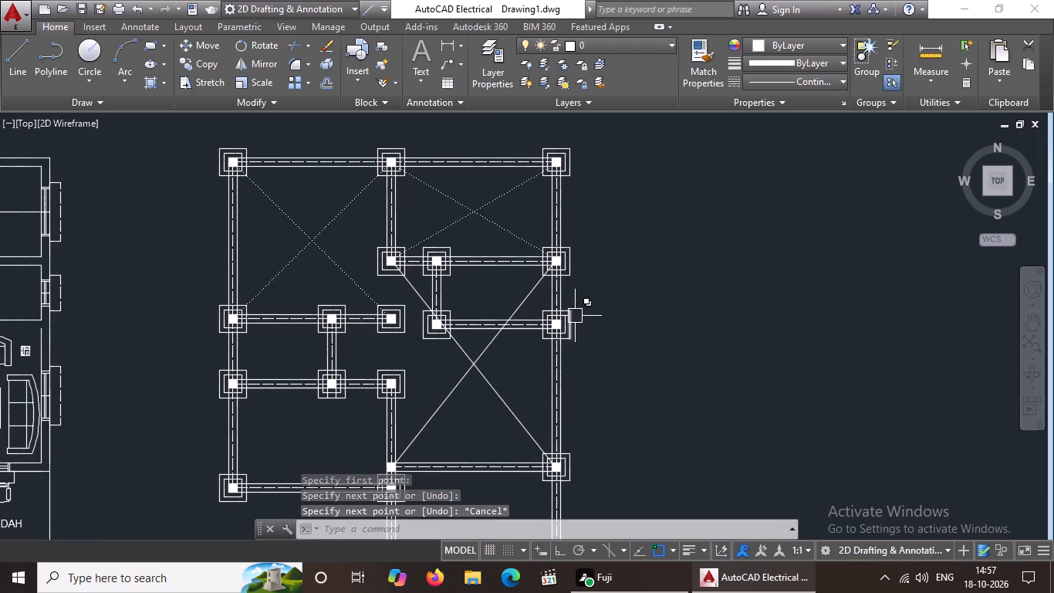
{"action": "left_click", "coordinate": [442, 402]}
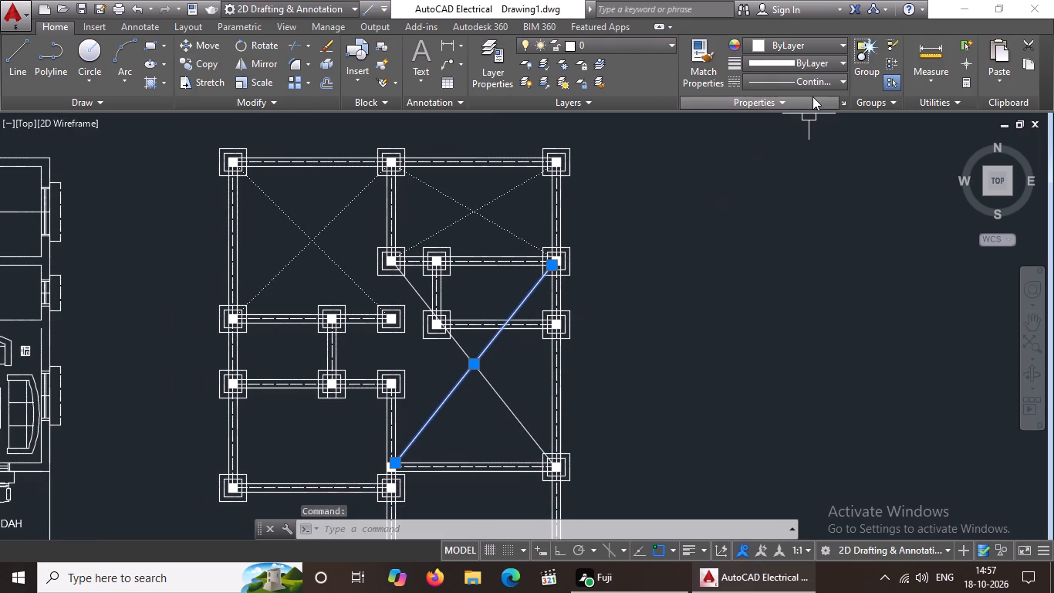
{"action": "left_click", "coordinate": [819, 83]}
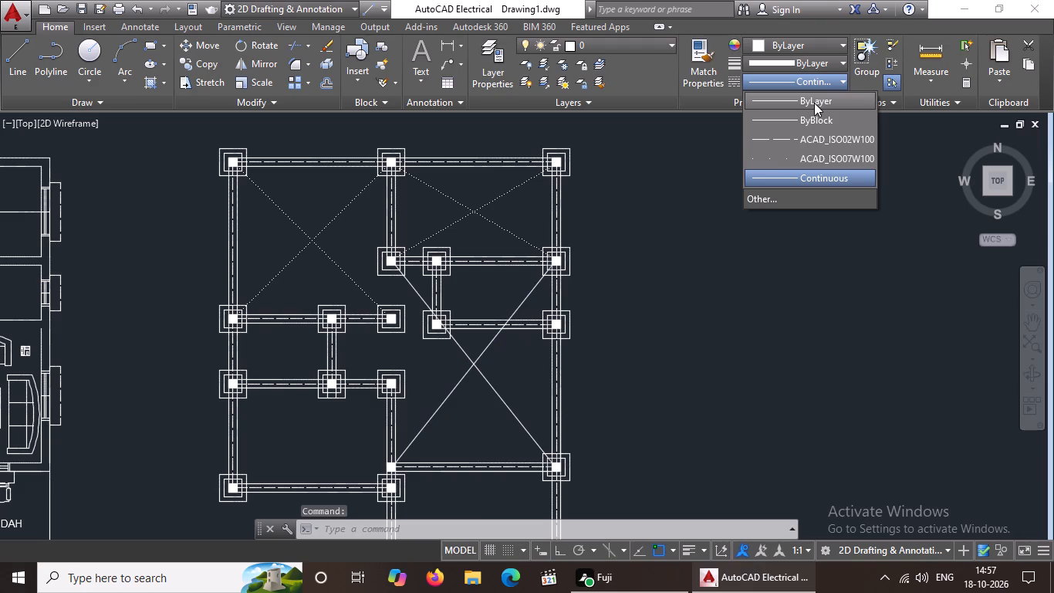
{"action": "left_click", "coordinate": [802, 157]}
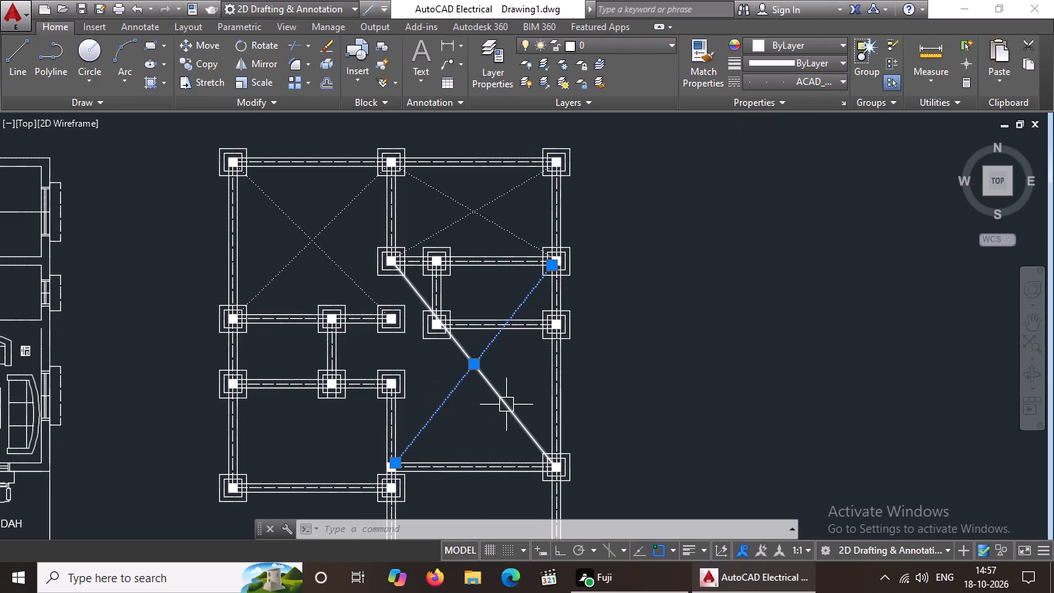
{"action": "left_click", "coordinate": [512, 411]}
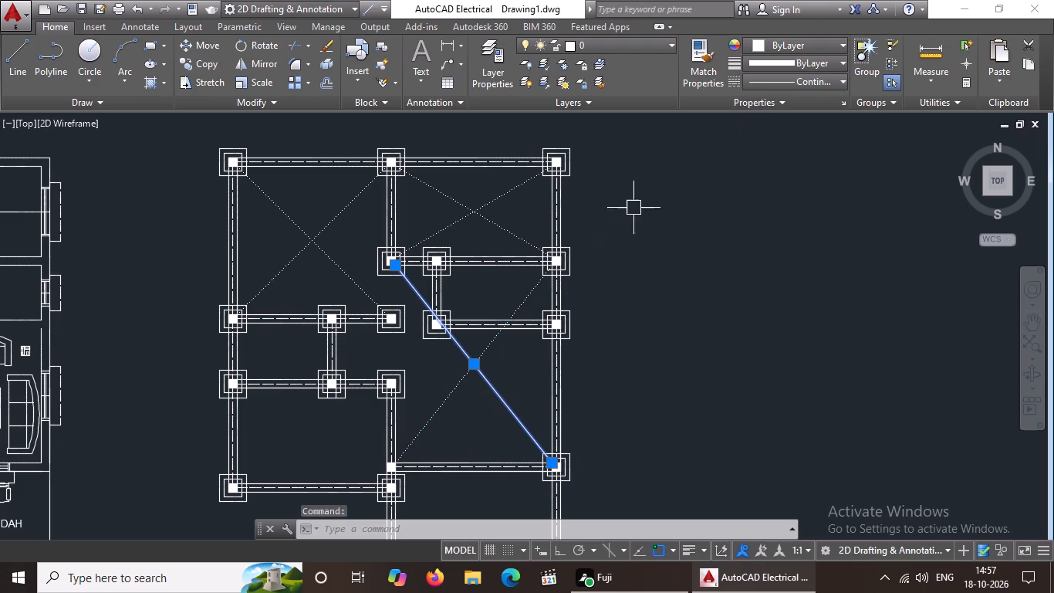
{"action": "left_click", "coordinate": [782, 76]}
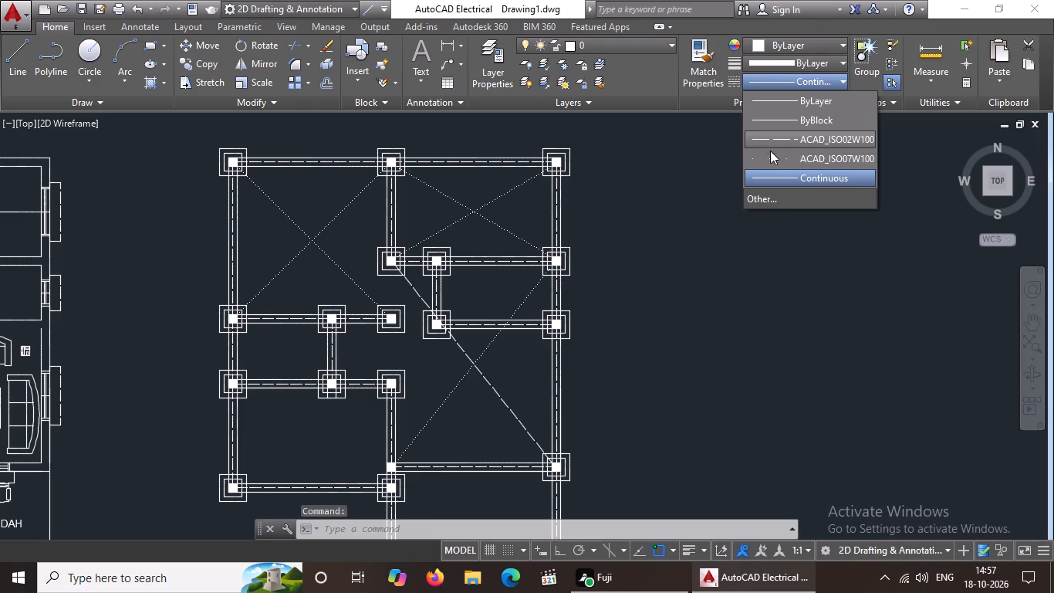
{"action": "left_click", "coordinate": [770, 155]}
{"action": "scroll", "coordinate": [654, 342], "scroll_direction": "down", "scroll_amount": 1}
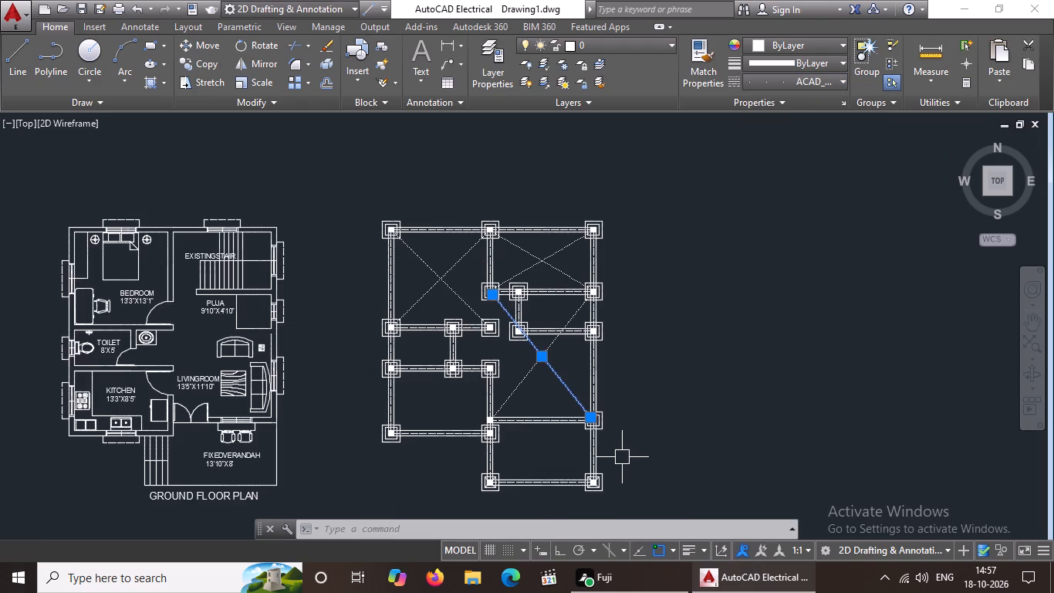
{"action": "key", "text": "Escape"}
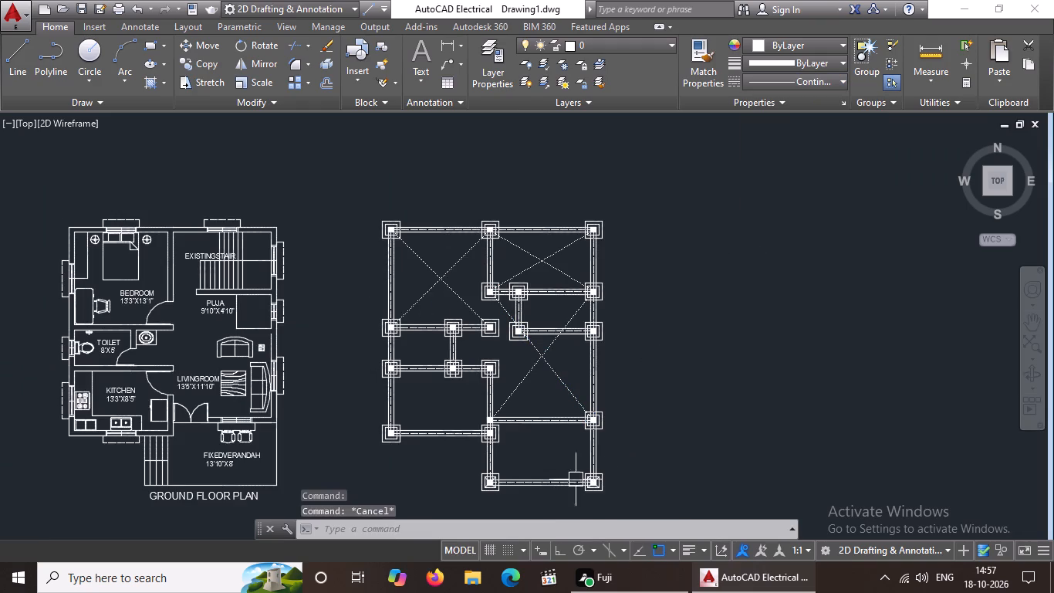
Draw a diagonal across the verandah bay, from the lower-left column's upper-right corner to the upper-right column's lower-left corner.
{"action": "scroll", "coordinate": [535, 493], "scroll_direction": "up", "scroll_amount": 2}
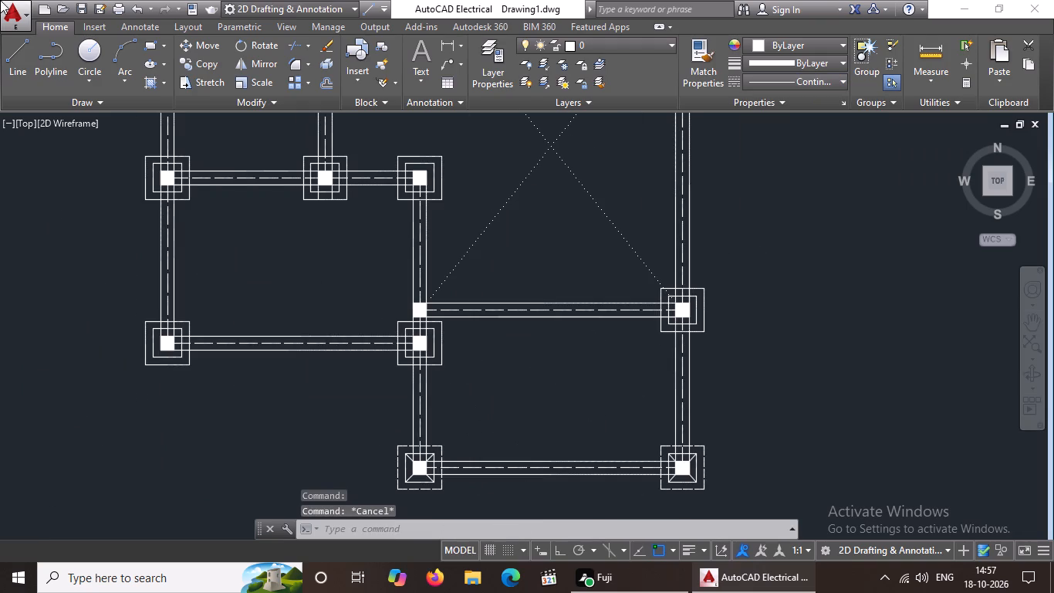
{"action": "left_click", "coordinate": [27, 55]}
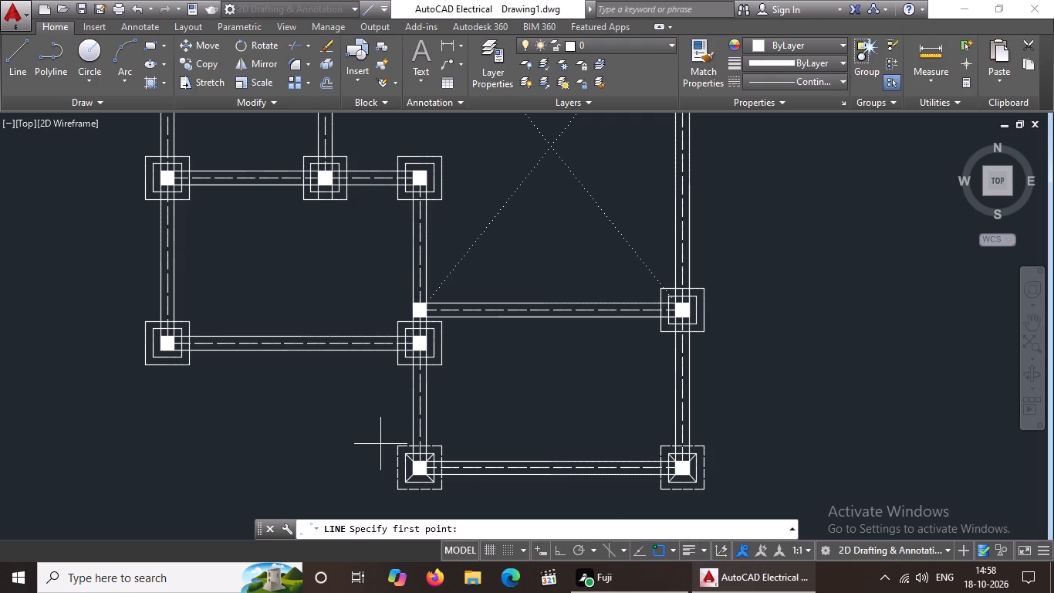
{"action": "left_click_drag", "start_coordinate": [428, 458], "coordinate": [443, 452]}
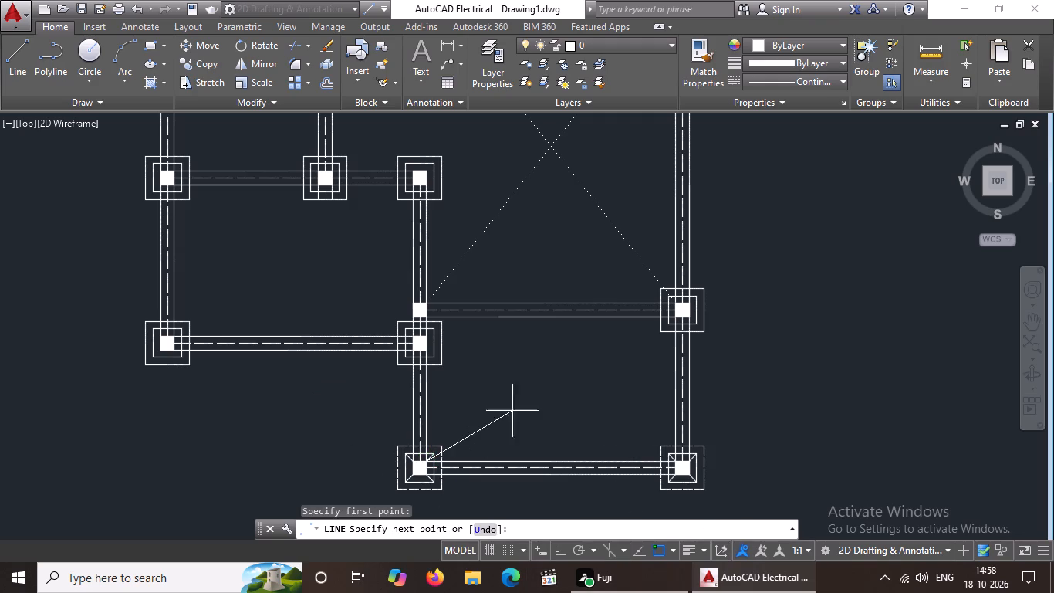
{"action": "left_click", "coordinate": [675, 319]}
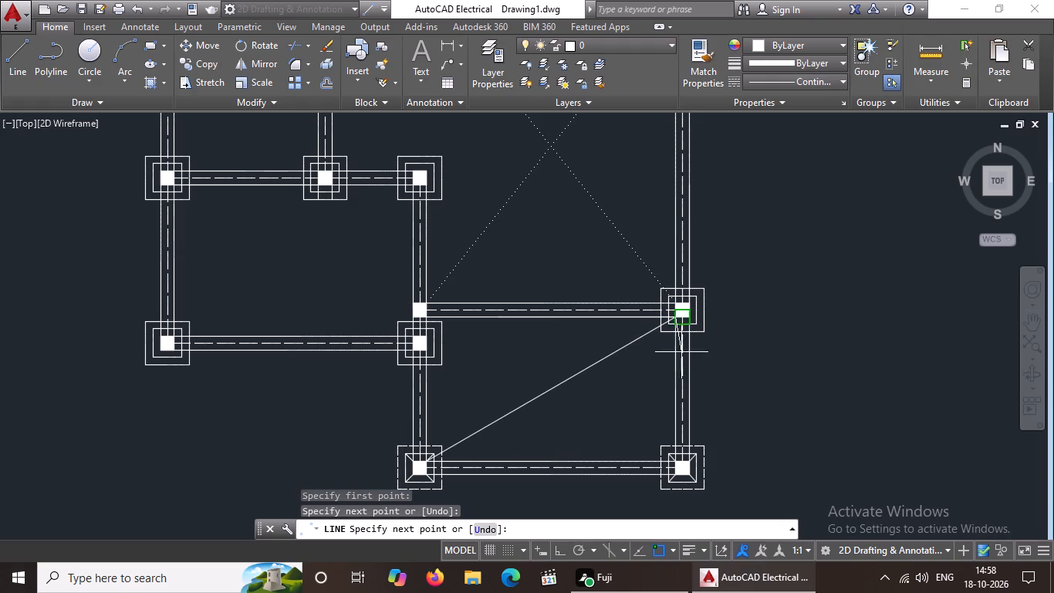
{"action": "key", "text": "Escape"}
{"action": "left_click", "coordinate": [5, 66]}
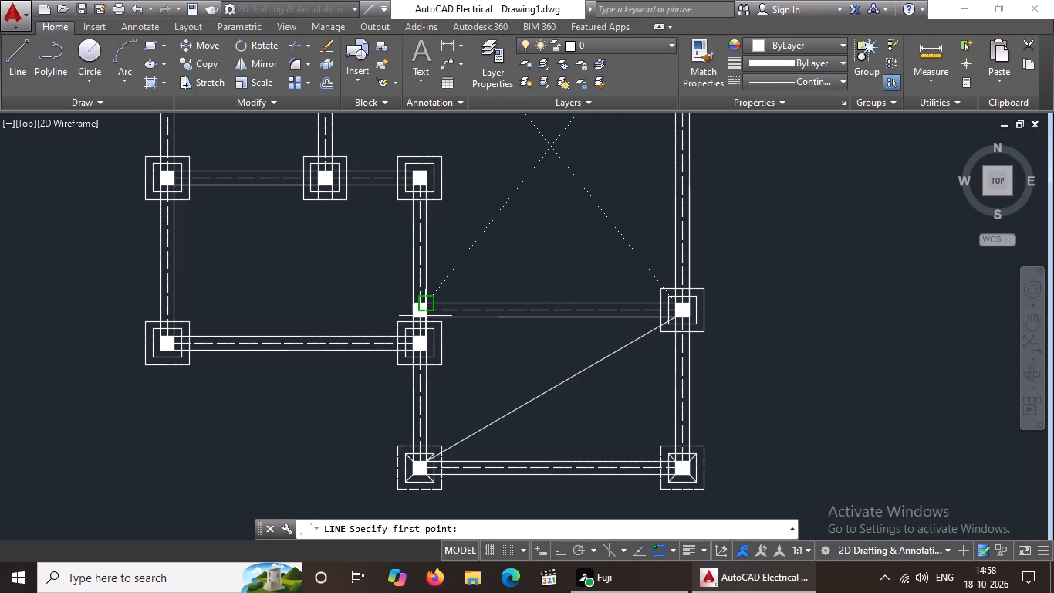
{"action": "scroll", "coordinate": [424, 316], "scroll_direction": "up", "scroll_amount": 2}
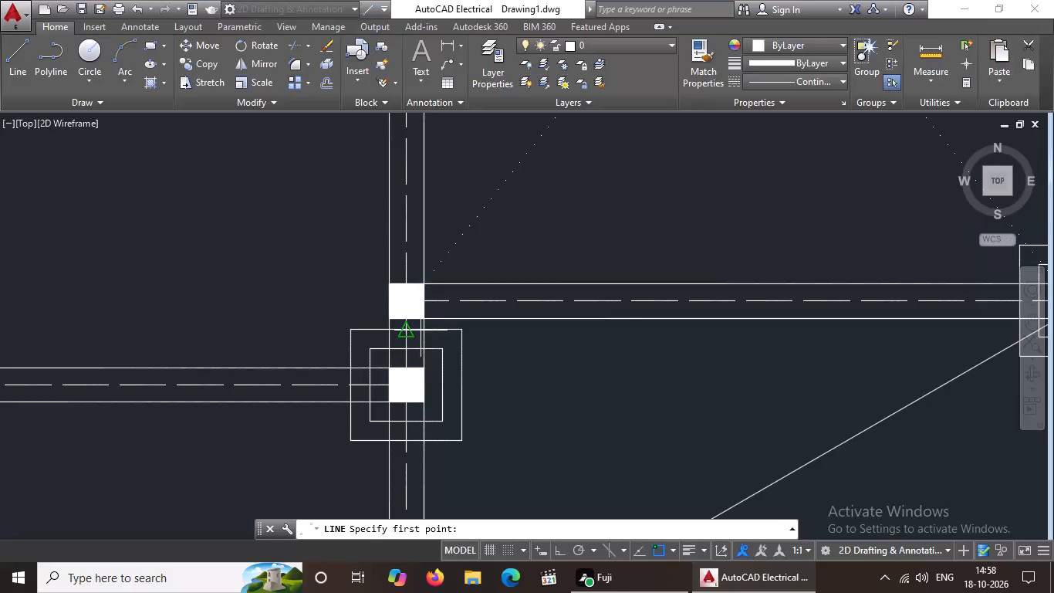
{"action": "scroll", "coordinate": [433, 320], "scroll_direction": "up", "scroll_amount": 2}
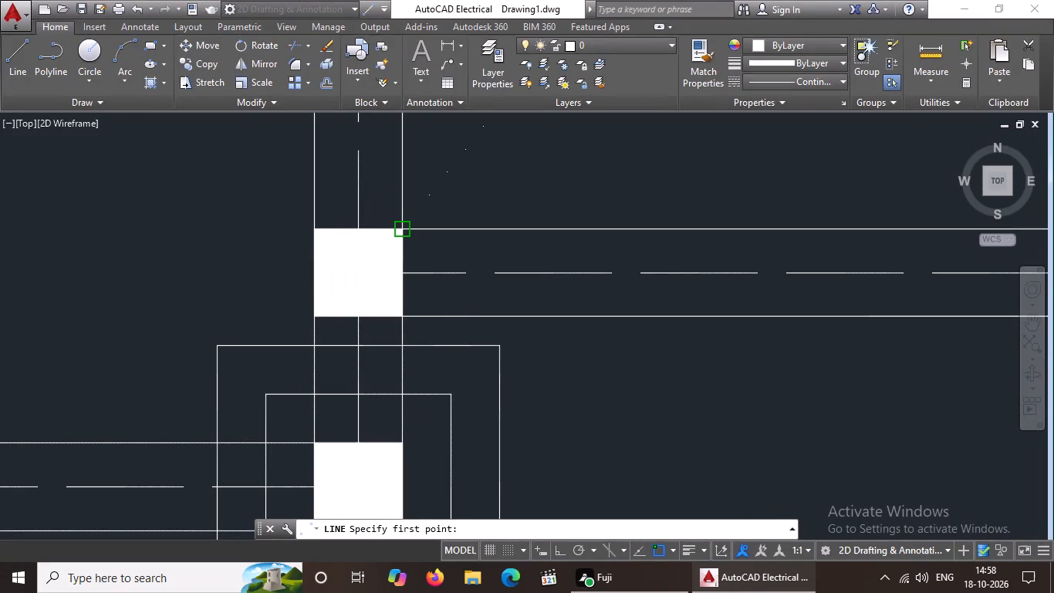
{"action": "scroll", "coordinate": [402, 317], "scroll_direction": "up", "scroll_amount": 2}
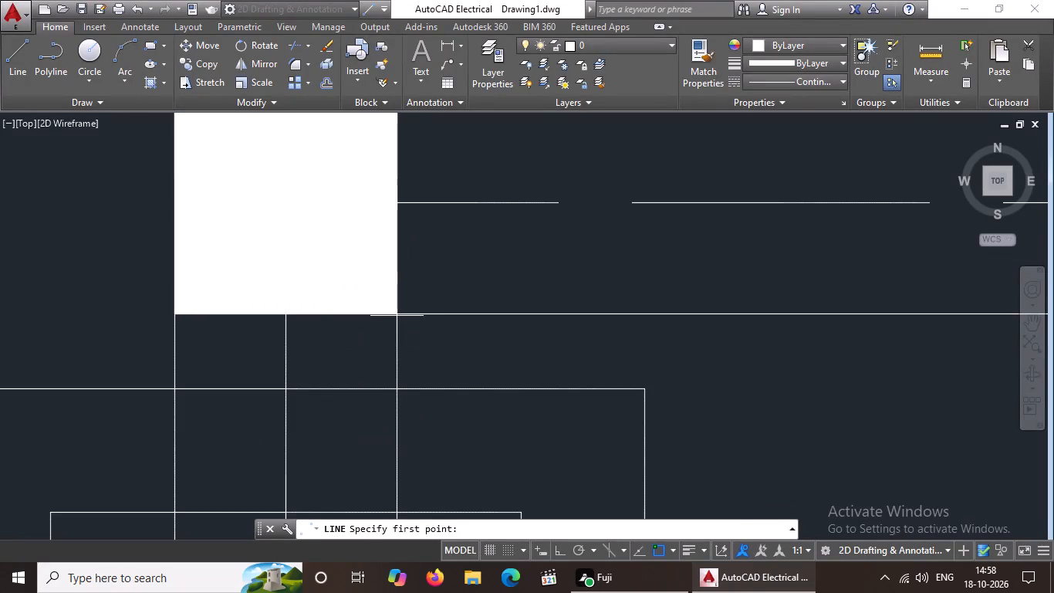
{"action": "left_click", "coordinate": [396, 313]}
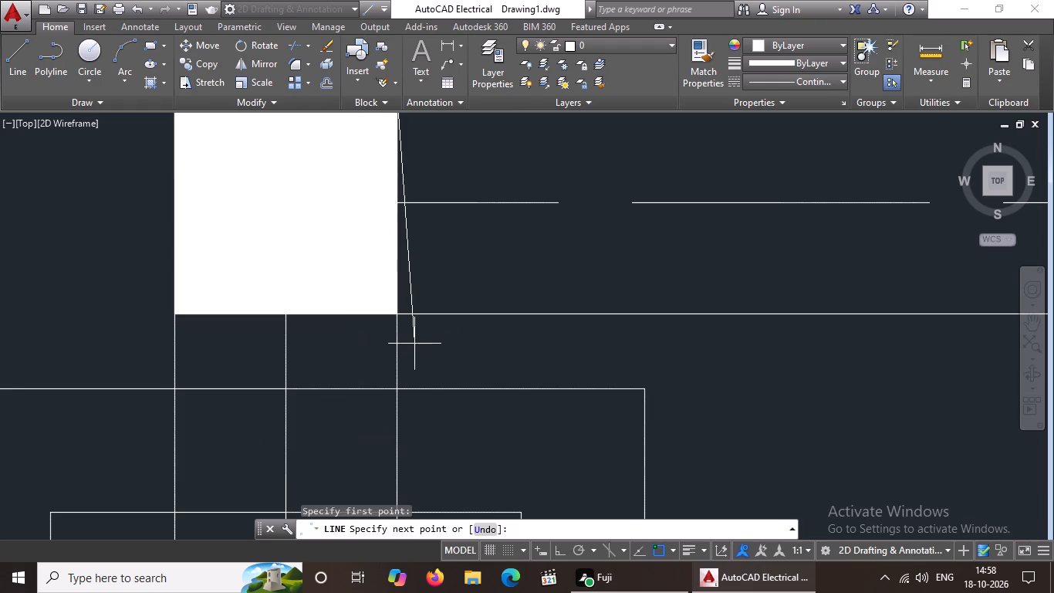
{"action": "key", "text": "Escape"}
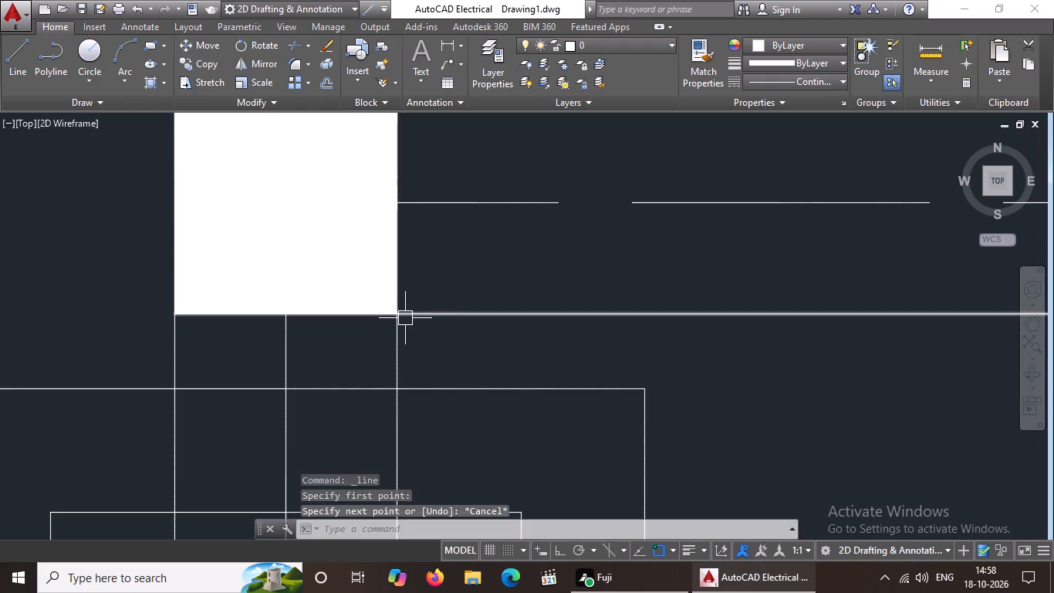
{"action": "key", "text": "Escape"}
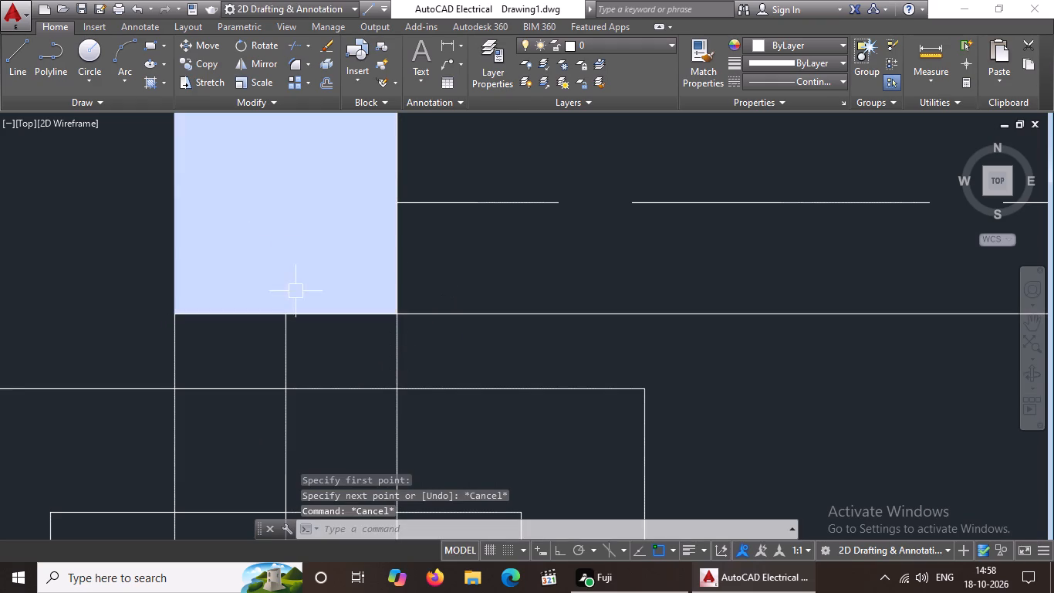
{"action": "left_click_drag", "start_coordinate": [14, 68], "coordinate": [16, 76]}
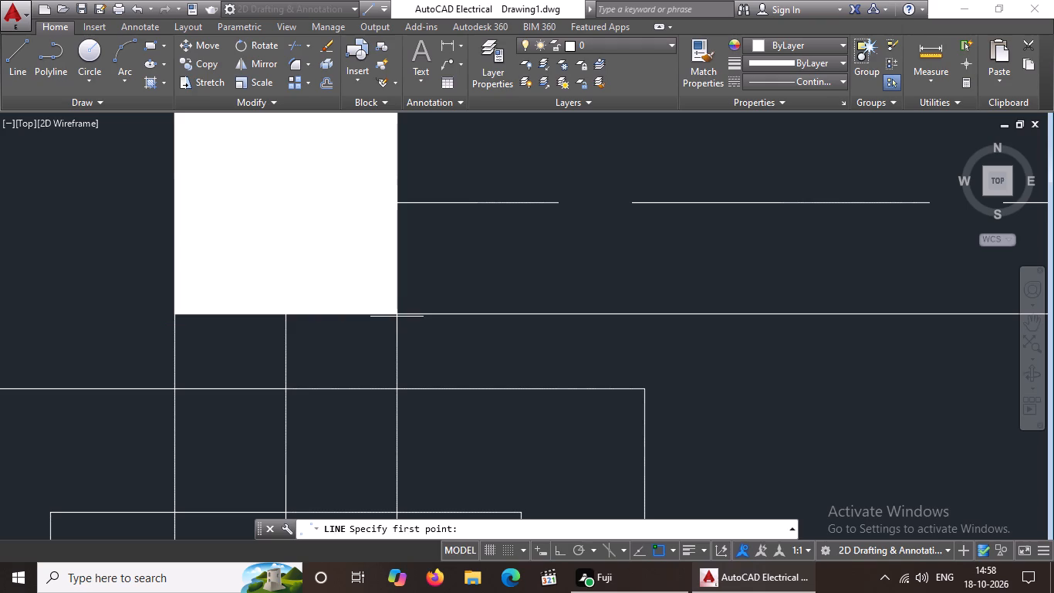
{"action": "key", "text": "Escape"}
Enable all object snap modes in the drafting settings.
{"action": "key", "text": "o"}
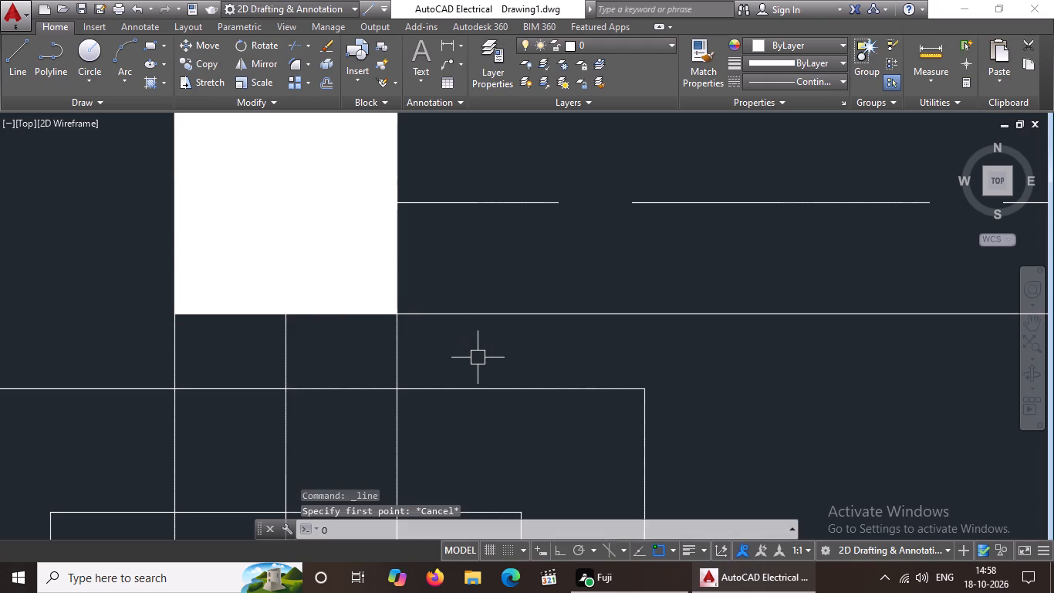
{"action": "key", "text": "s"}
{"action": "key", "text": "space"}
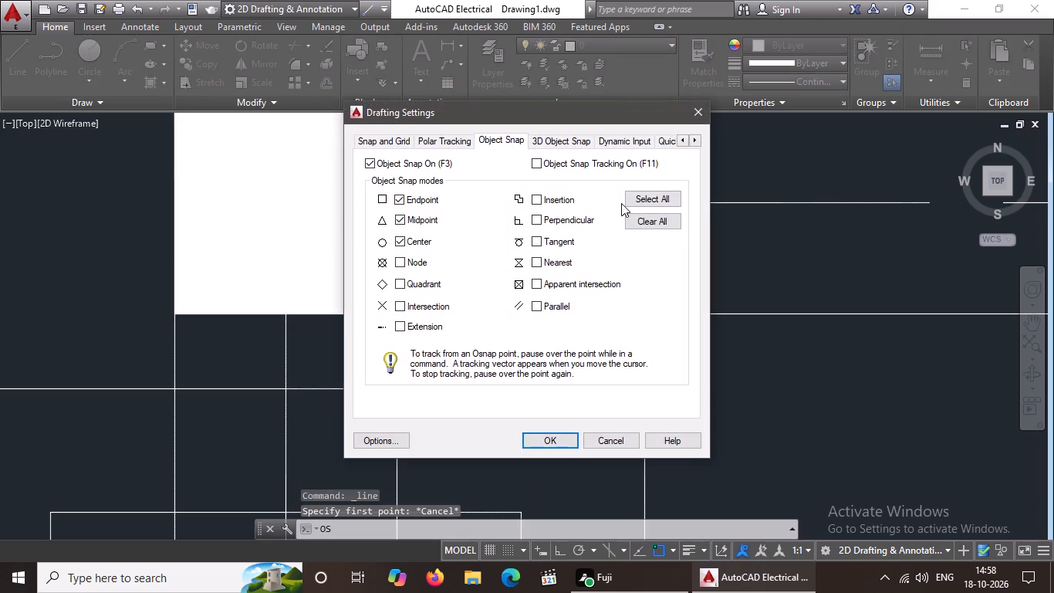
{"action": "left_click", "coordinate": [644, 198]}
{"action": "left_click", "coordinate": [559, 442]}
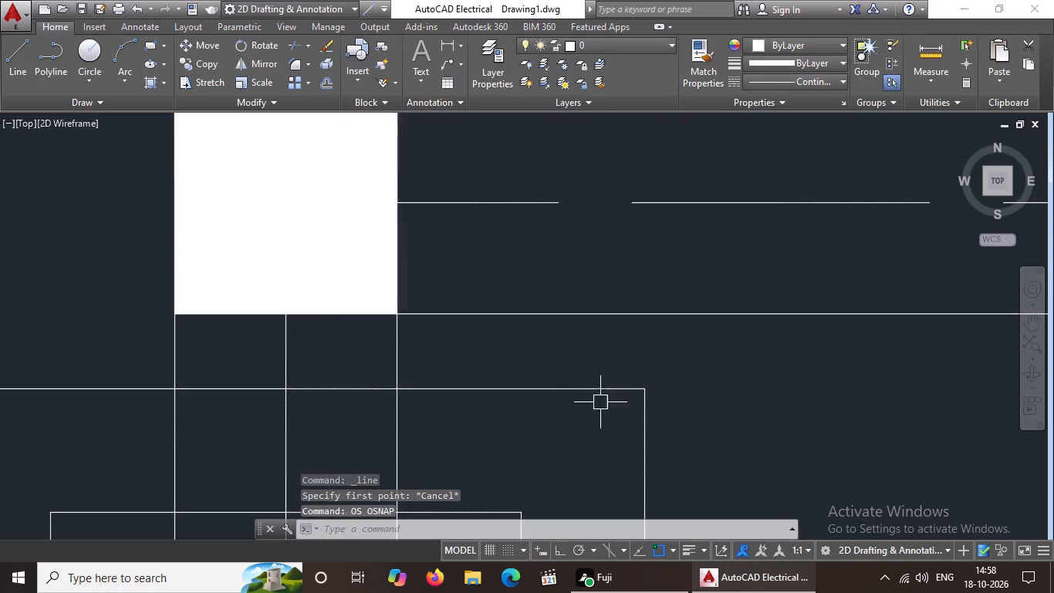
Draw the crossing diagonal in the verandah bay, from the unfooted upper-left column's lower-right corner to the lower-right column's upper-left corner.
{"action": "scroll", "coordinate": [613, 374], "scroll_direction": "down", "scroll_amount": 4}
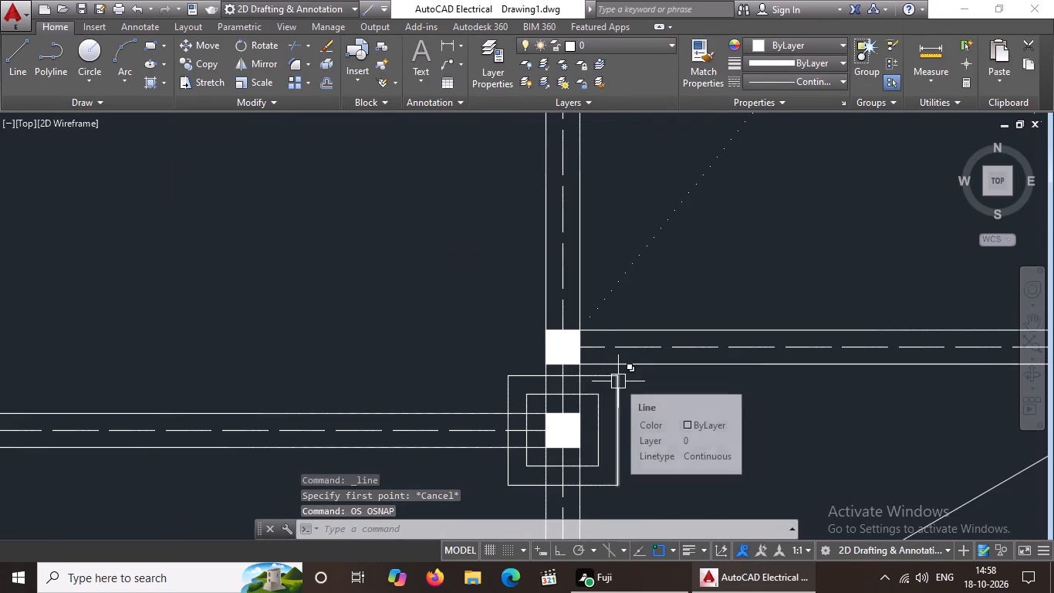
{"action": "scroll", "coordinate": [618, 381], "scroll_direction": "down", "scroll_amount": 2}
{"action": "middle_click_drag", "start_coordinate": [656, 408], "coordinate": [460, 283]}
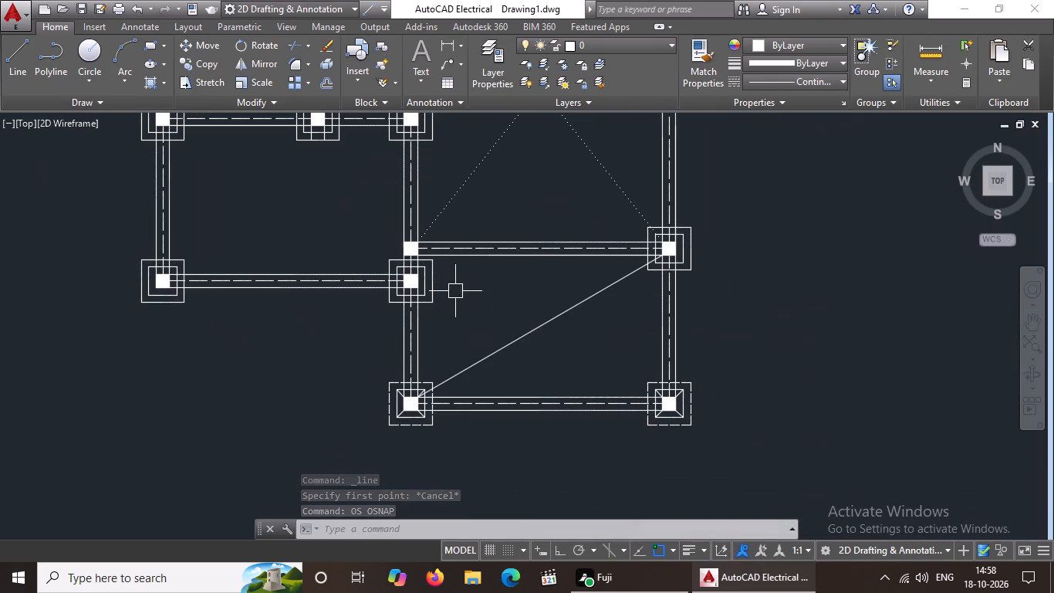
{"action": "left_click", "coordinate": [14, 66]}
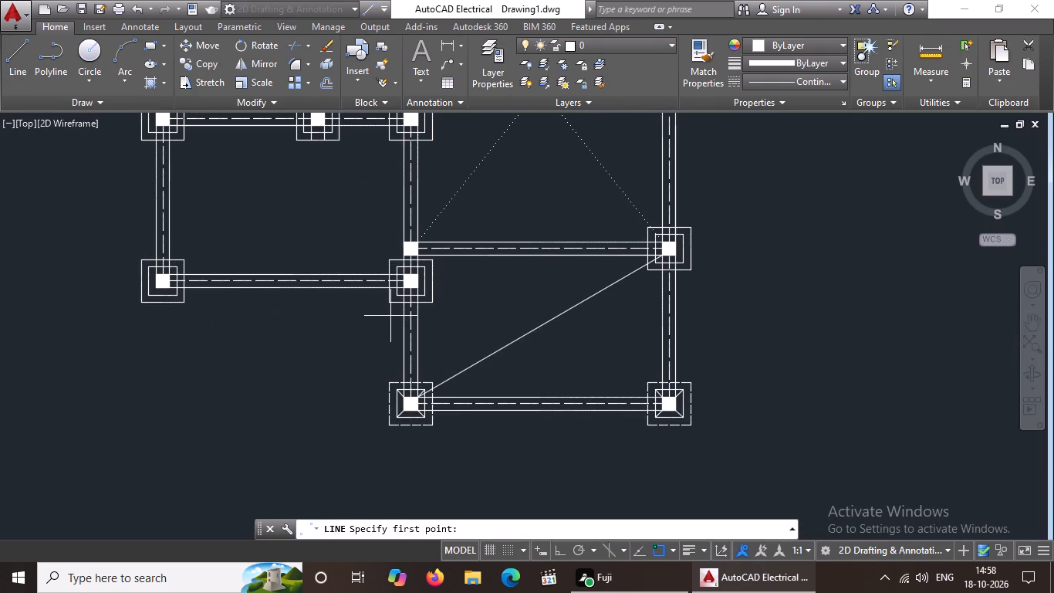
{"action": "scroll", "coordinate": [410, 269], "scroll_direction": "up", "scroll_amount": 3}
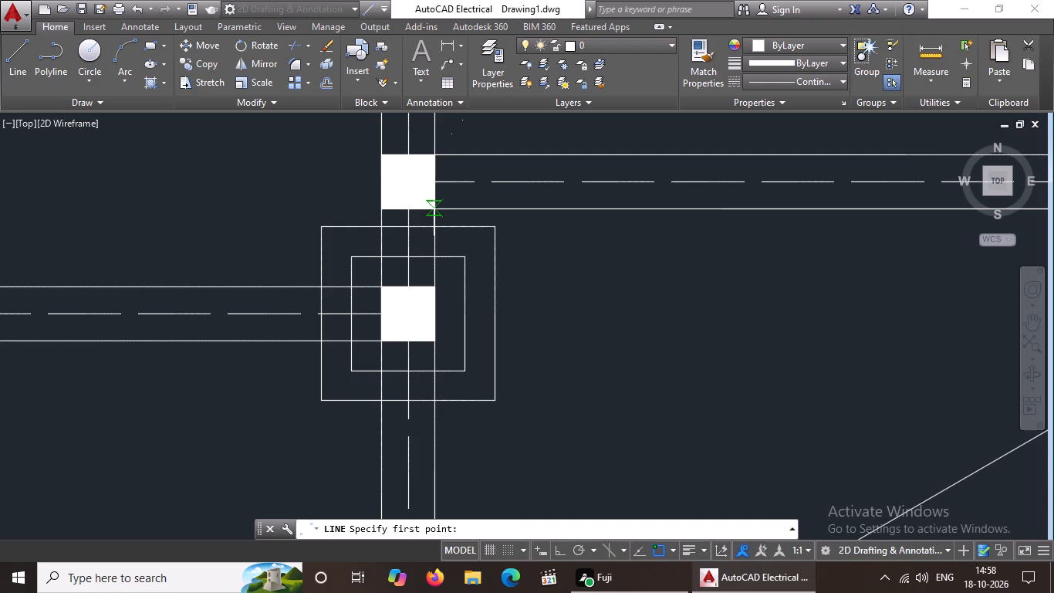
{"action": "left_click", "coordinate": [434, 208]}
{"action": "scroll", "coordinate": [495, 284], "scroll_direction": "down", "scroll_amount": 2}
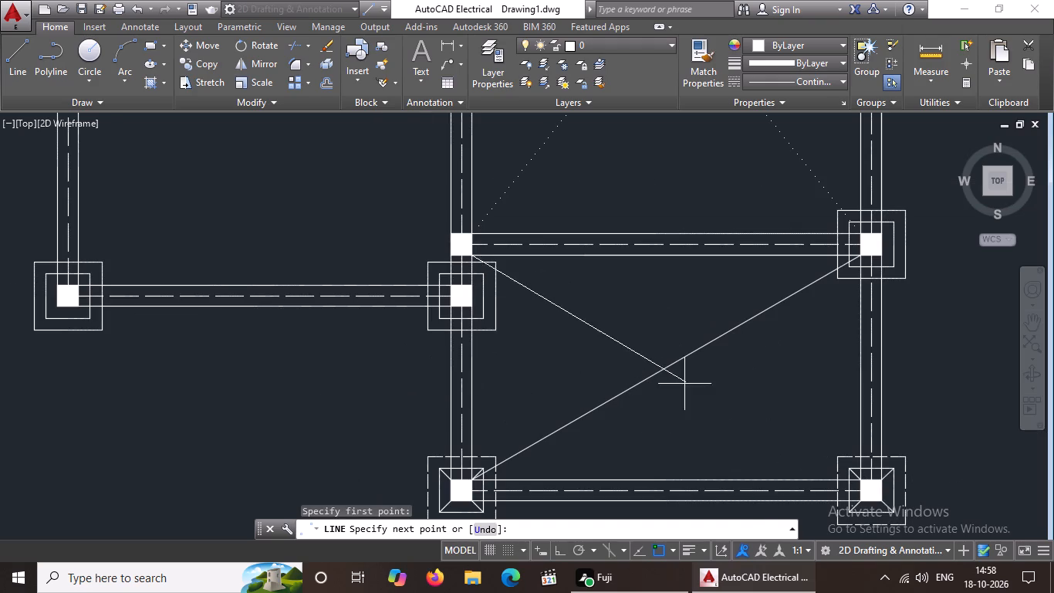
{"action": "scroll", "coordinate": [861, 482], "scroll_direction": "up", "scroll_amount": 3}
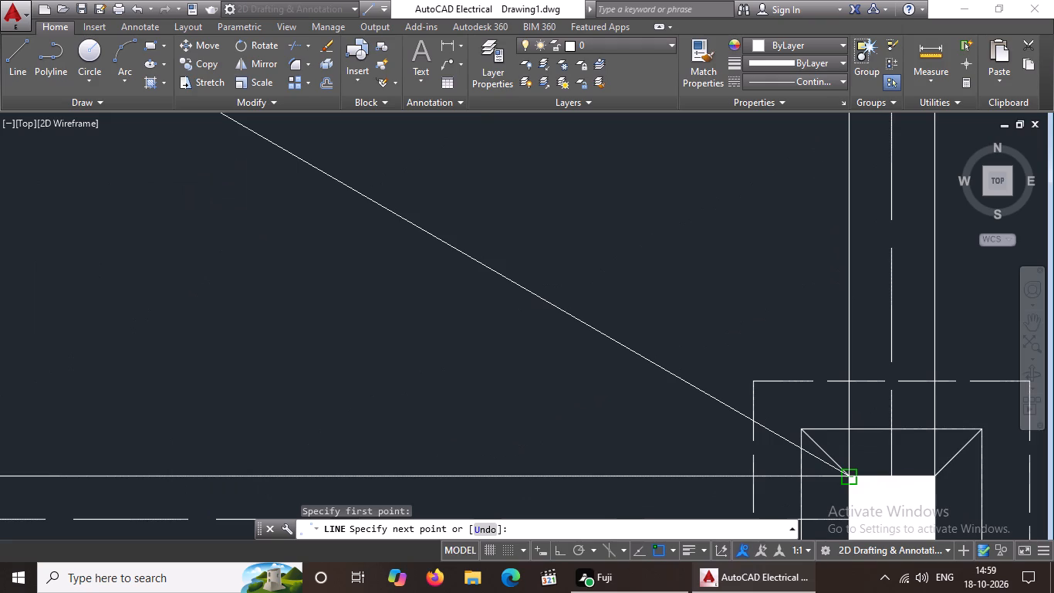
{"action": "left_click", "coordinate": [849, 477]}
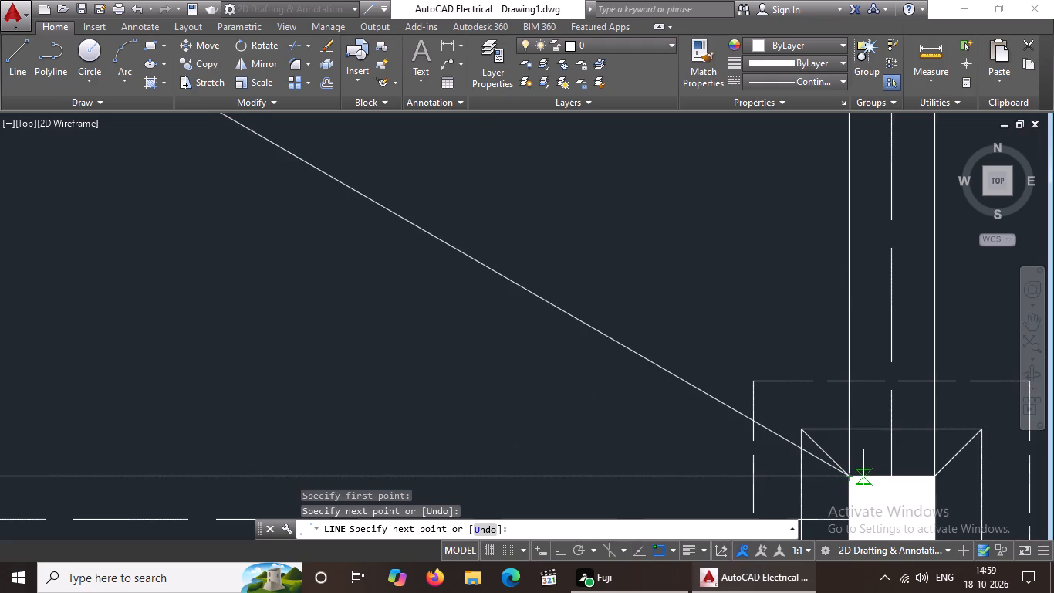
{"action": "key", "text": "Escape"}
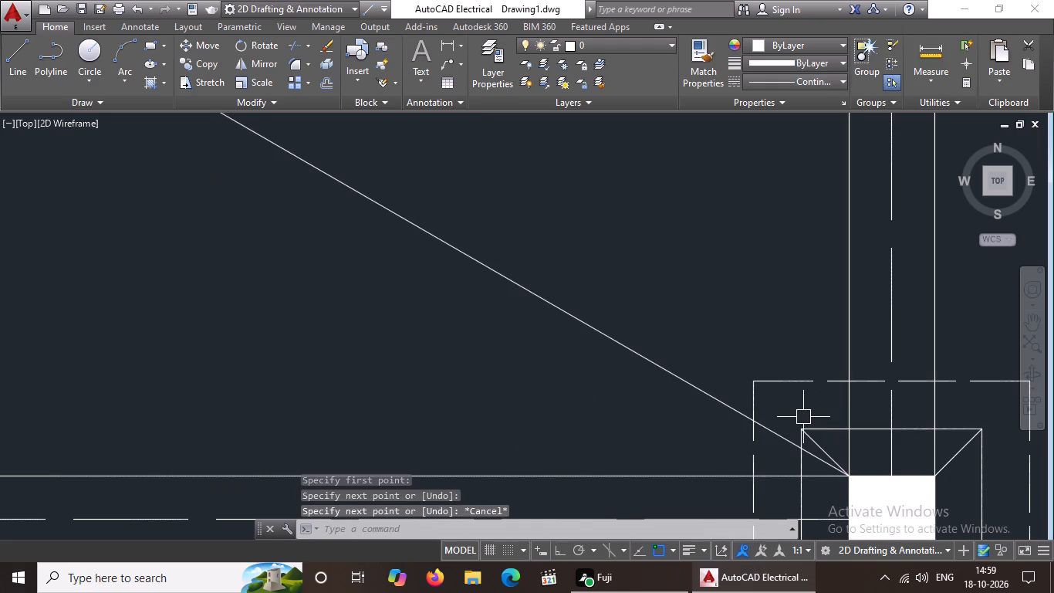
Change both crossing diagonals in the verandah bay to the ACAD_ISO07W100 dotted linetype.
{"action": "scroll", "coordinate": [803, 417], "scroll_direction": "down", "scroll_amount": 2}
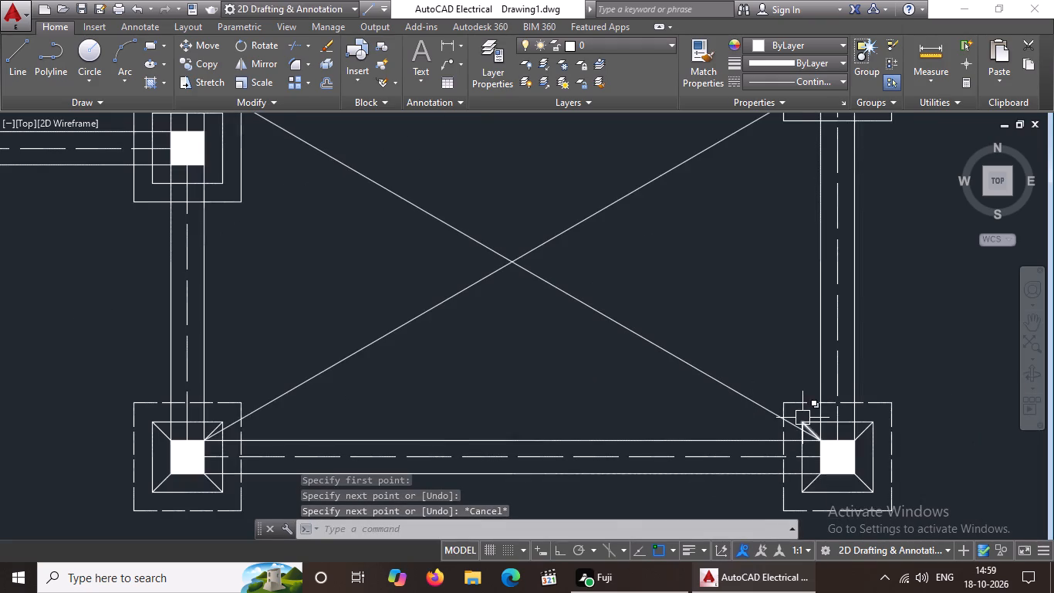
{"action": "scroll", "coordinate": [781, 411], "scroll_direction": "down", "scroll_amount": 1}
{"action": "left_click", "coordinate": [652, 337]}
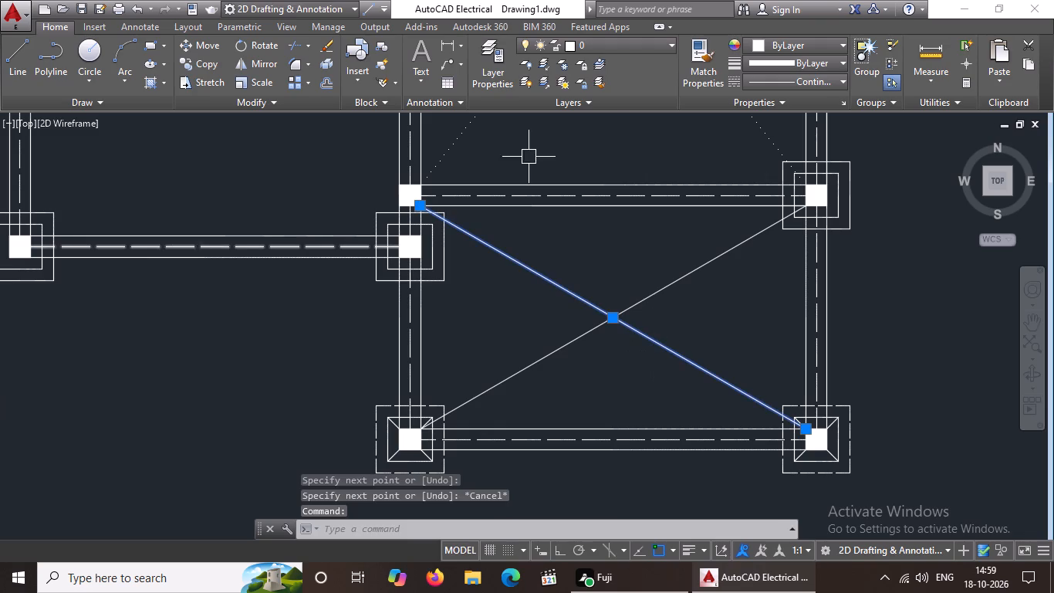
{"action": "left_click", "coordinate": [789, 79]}
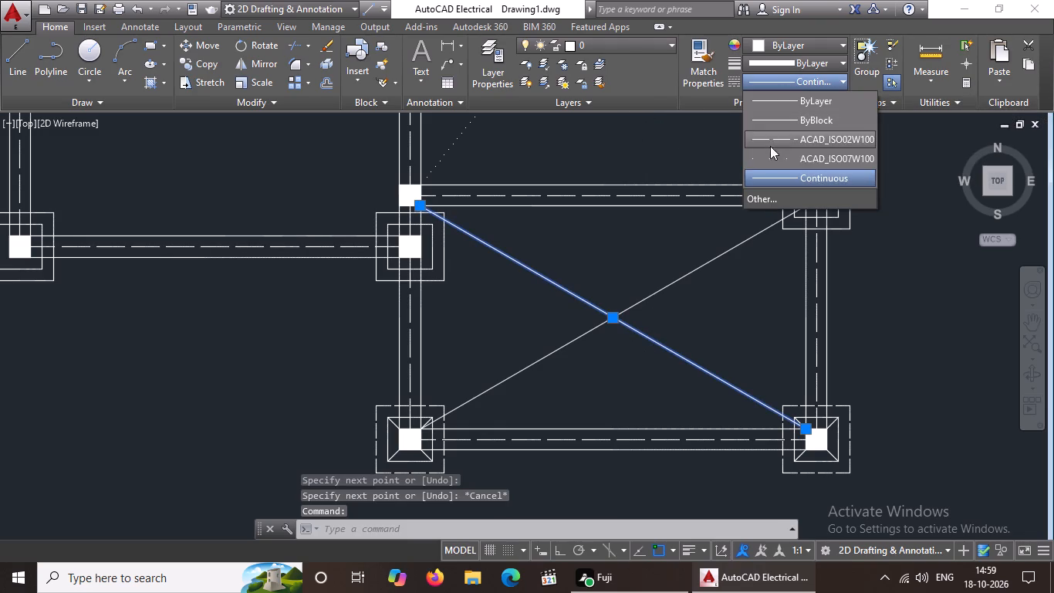
{"action": "left_click", "coordinate": [775, 158]}
{"action": "key", "text": "Escape"}
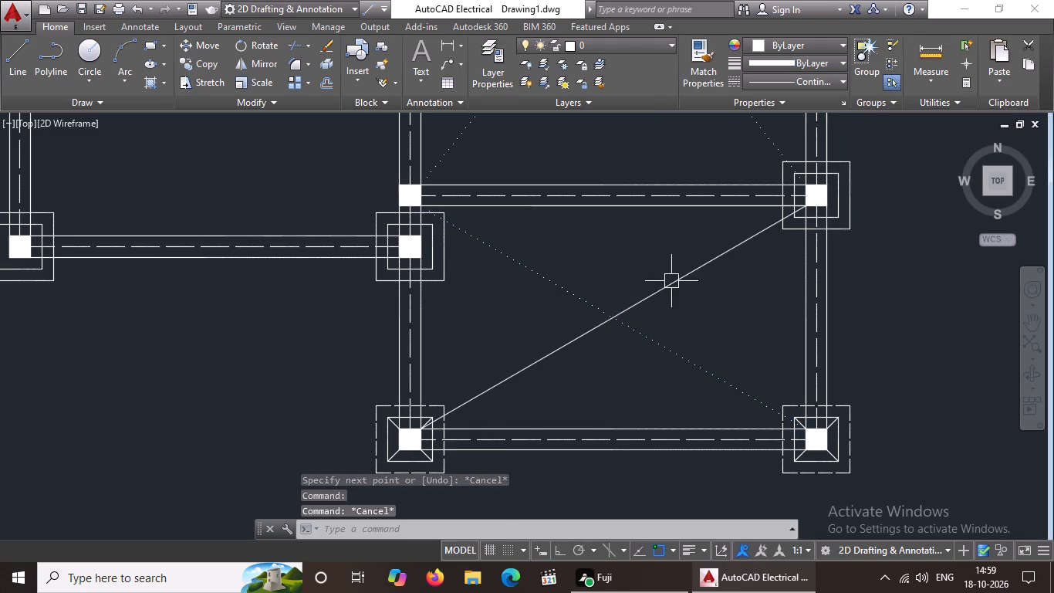
{"action": "left_click", "coordinate": [672, 286]}
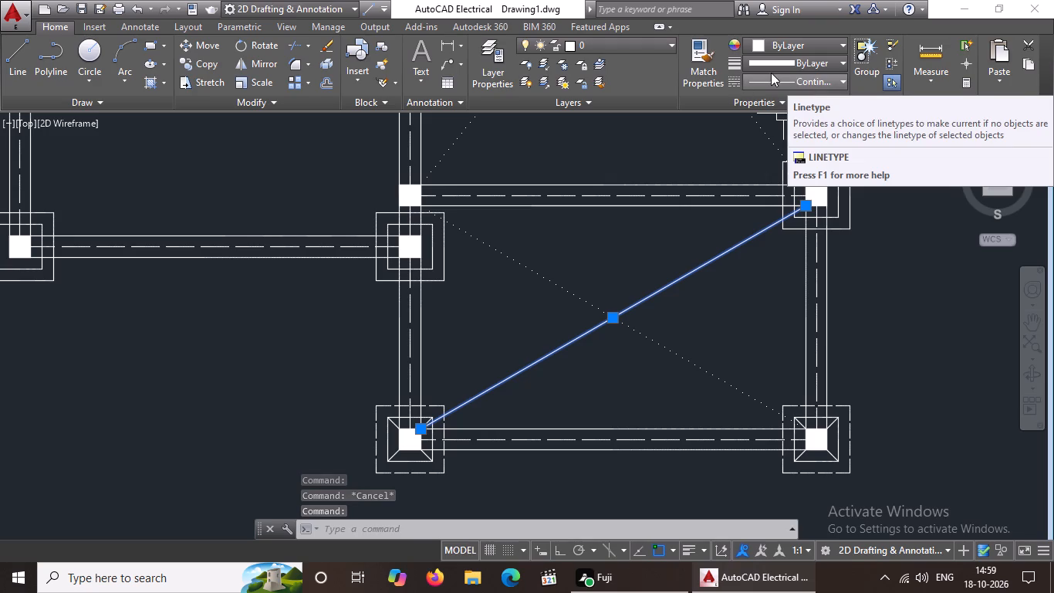
{"action": "left_click", "coordinate": [782, 77]}
{"action": "left_click", "coordinate": [775, 156]}
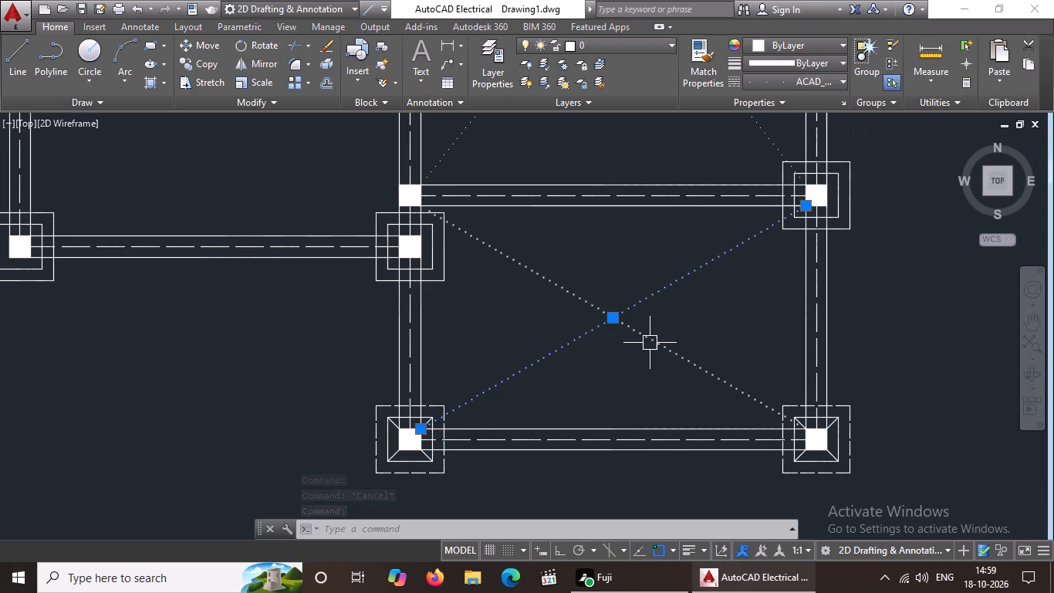
{"action": "key", "text": "Escape"}
Draw a diagonal across the toilet bay, from the upper-left column's lower-right corner to the lower-right column's upper-left corner.
{"action": "scroll", "coordinate": [660, 341], "scroll_direction": "down", "scroll_amount": 3}
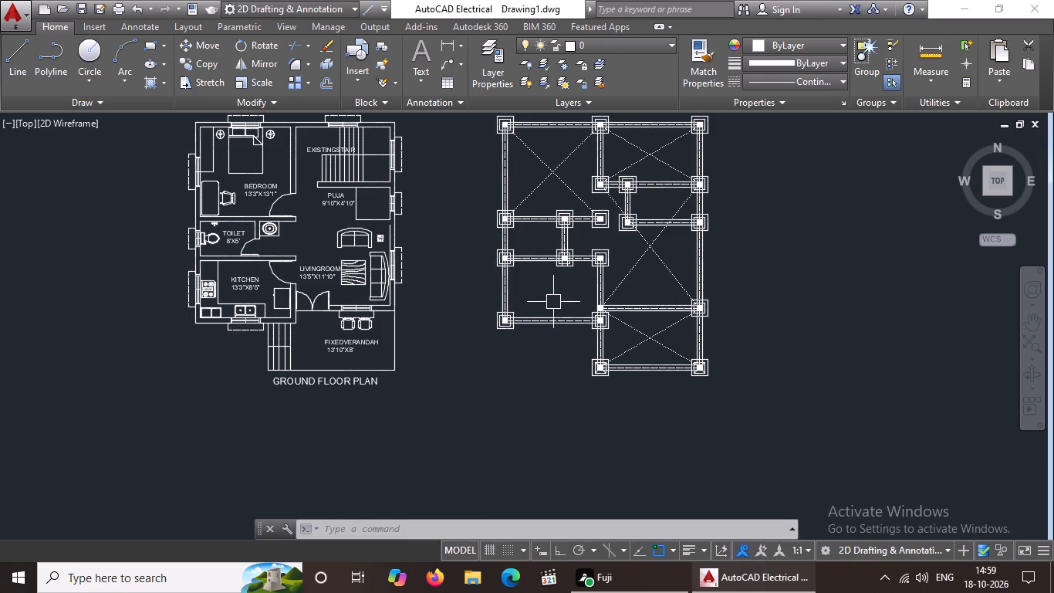
{"action": "scroll", "coordinate": [557, 300], "scroll_direction": "up", "scroll_amount": 1}
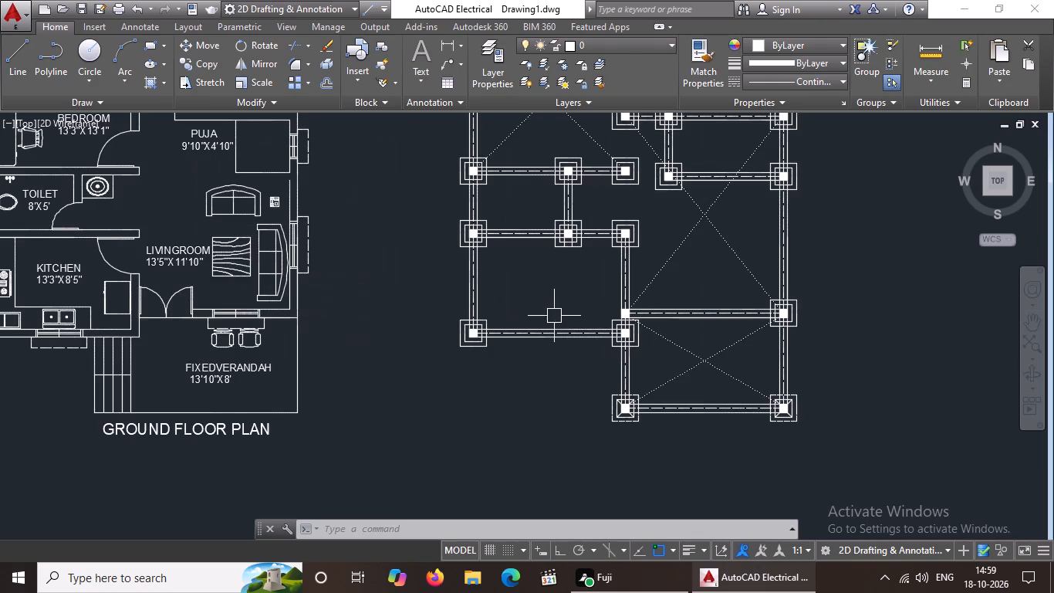
{"action": "middle_click_drag", "start_coordinate": [547, 354], "coordinate": [528, 434]}
{"action": "scroll", "coordinate": [493, 253], "scroll_direction": "up", "scroll_amount": 1}
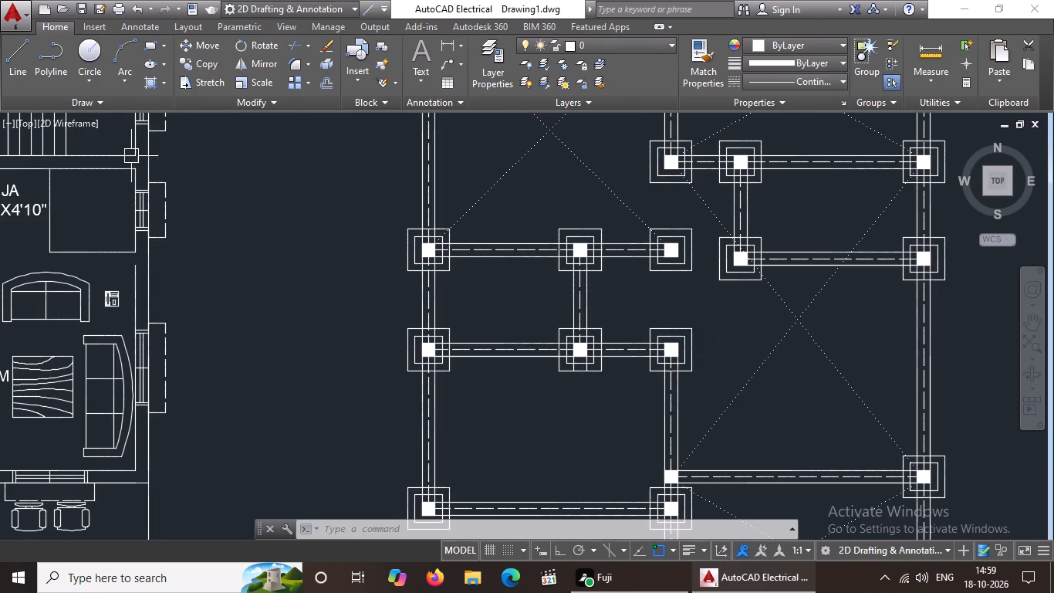
{"action": "left_click_drag", "start_coordinate": [17, 53], "coordinate": [19, 59]}
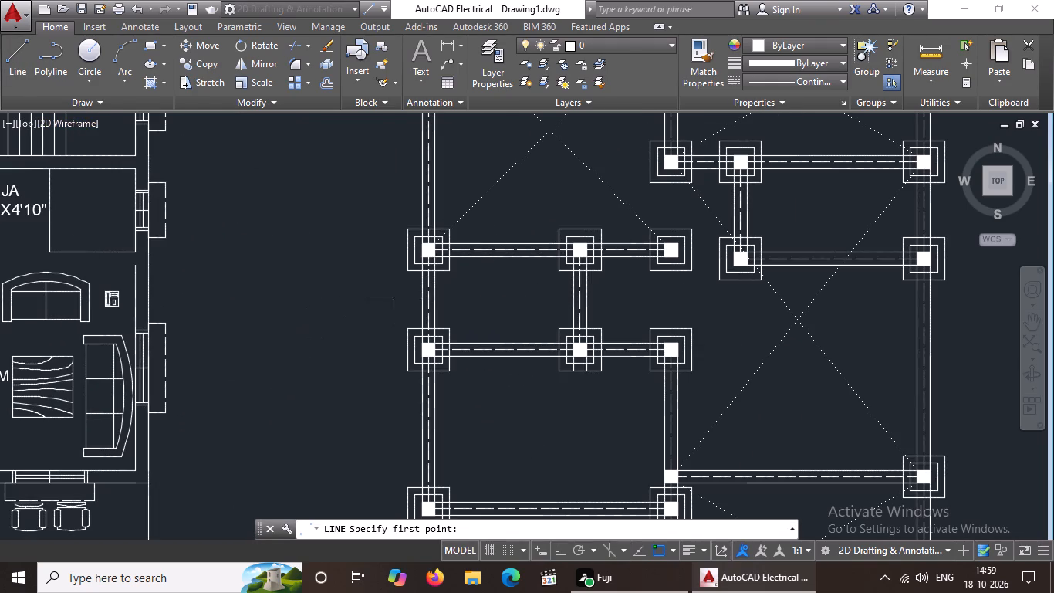
{"action": "scroll", "coordinate": [458, 289], "scroll_direction": "up", "scroll_amount": 2}
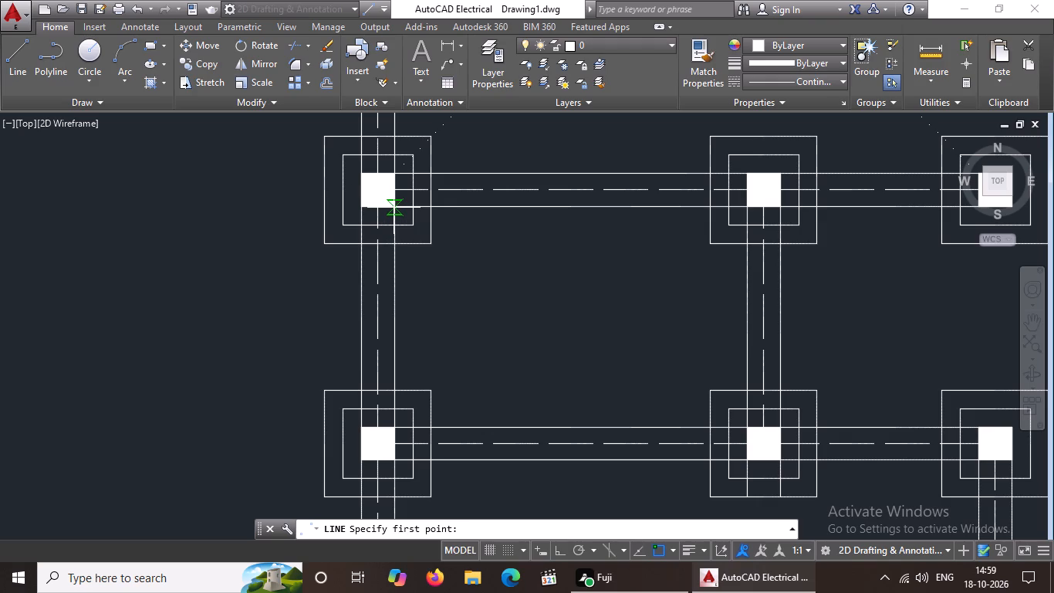
{"action": "scroll", "coordinate": [390, 214], "scroll_direction": "up", "scroll_amount": 2}
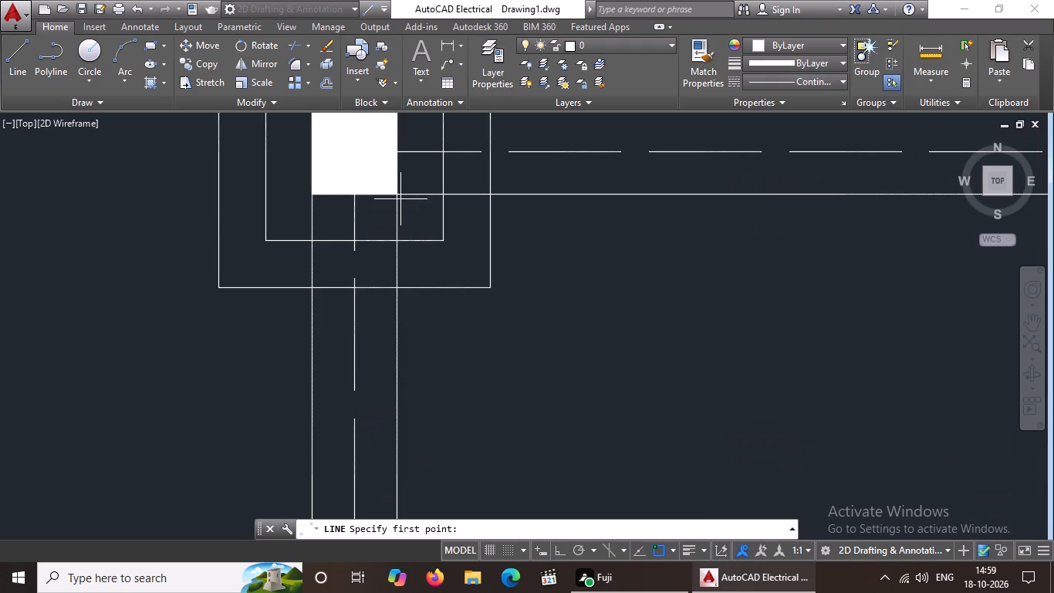
{"action": "left_click_drag", "start_coordinate": [396, 195], "coordinate": [400, 208]}
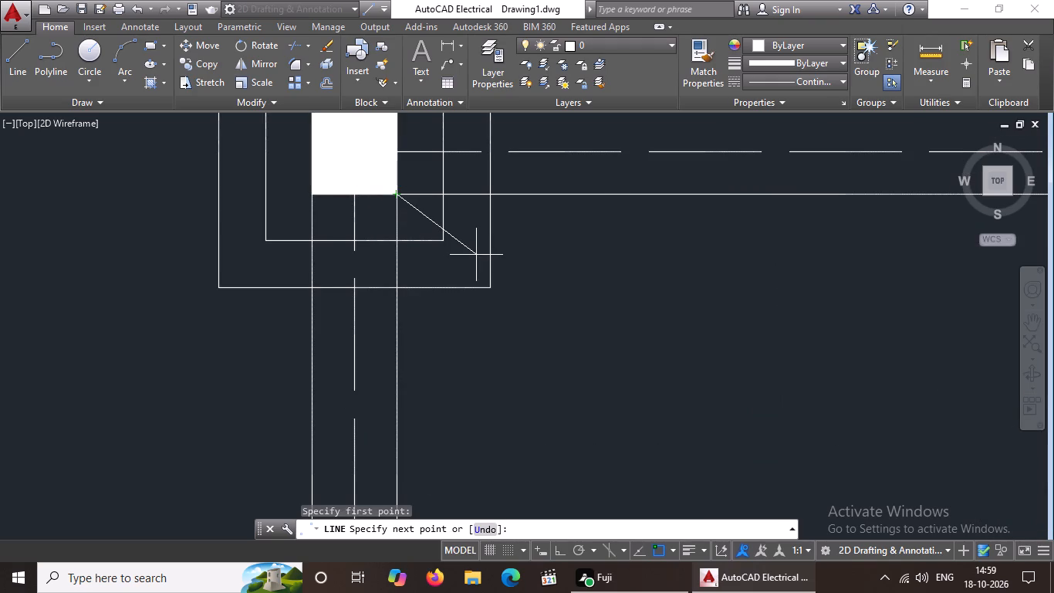
{"action": "scroll", "coordinate": [476, 255], "scroll_direction": "down", "scroll_amount": 2}
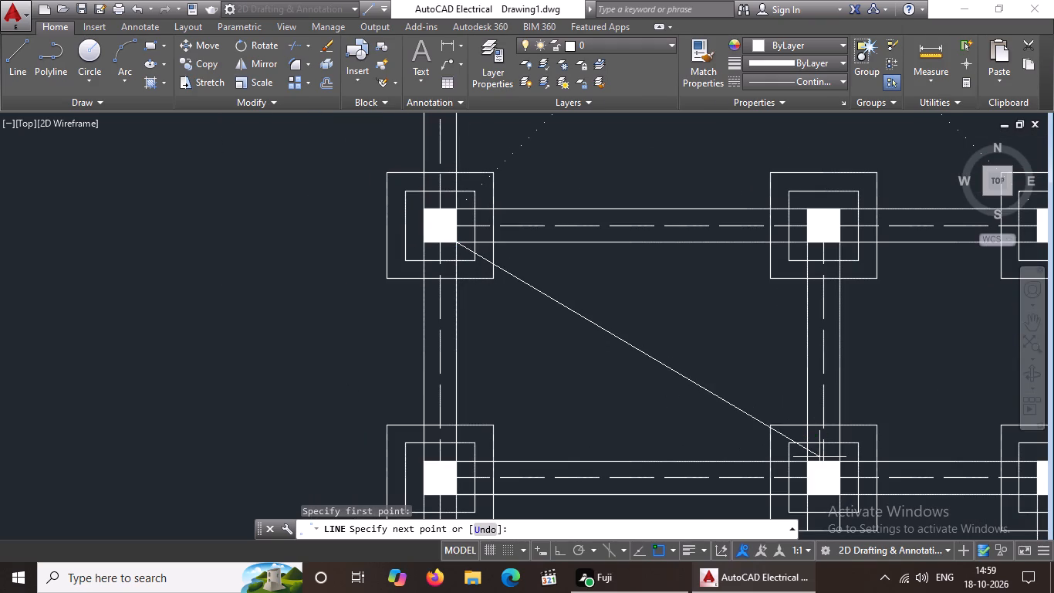
{"action": "scroll", "coordinate": [816, 473], "scroll_direction": "up", "scroll_amount": 2}
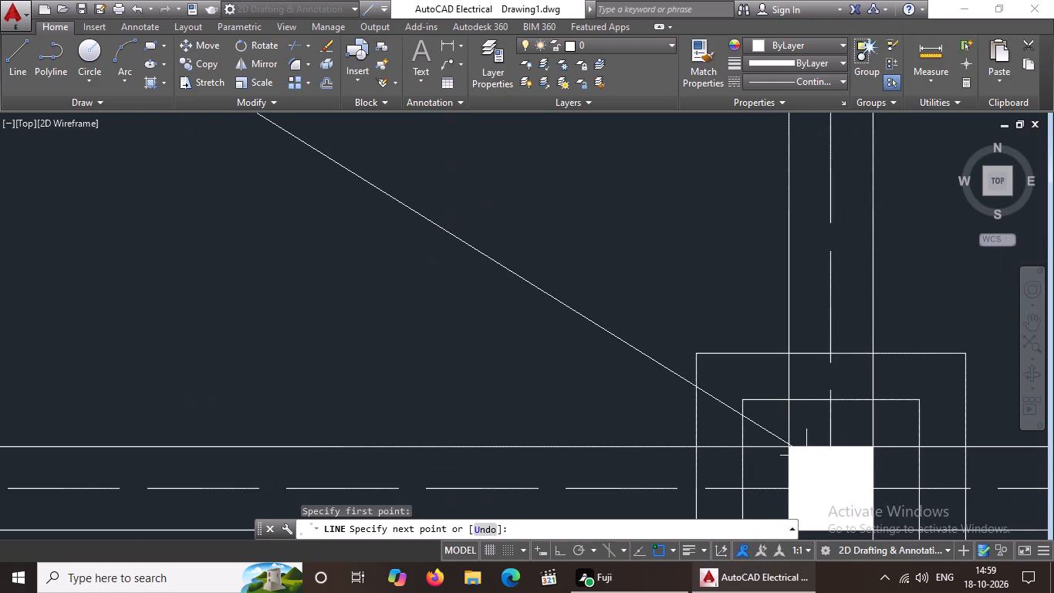
{"action": "left_click", "coordinate": [783, 446]}
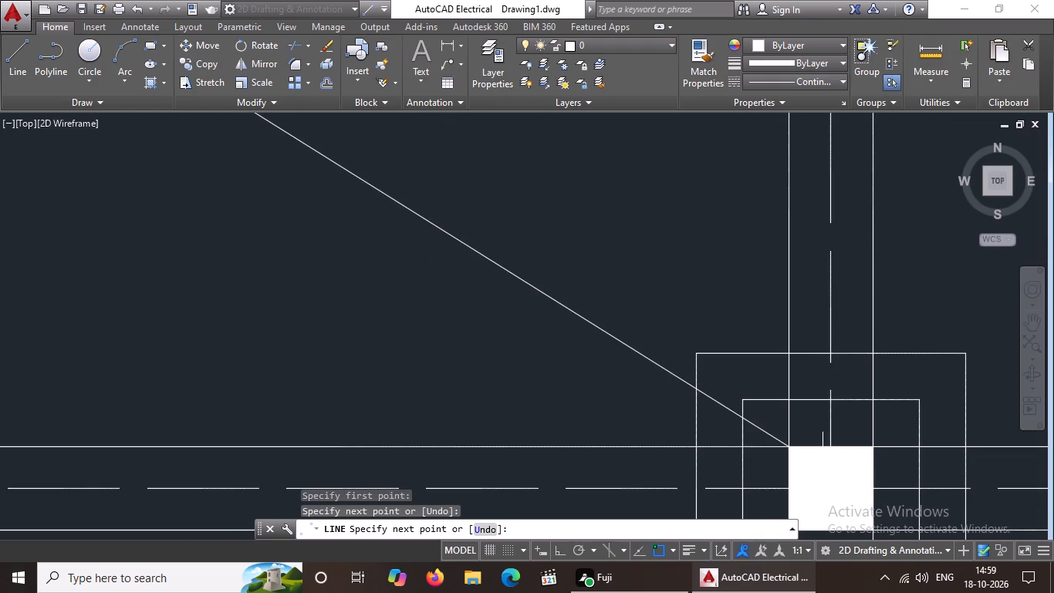
Draw the crossing diagonal in the toilet bay, from the lower-left column's upper-right corner to the upper-right column's lower-left corner.
{"action": "key", "text": "Escape"}
{"action": "scroll", "coordinate": [762, 442], "scroll_direction": "down", "scroll_amount": 2}
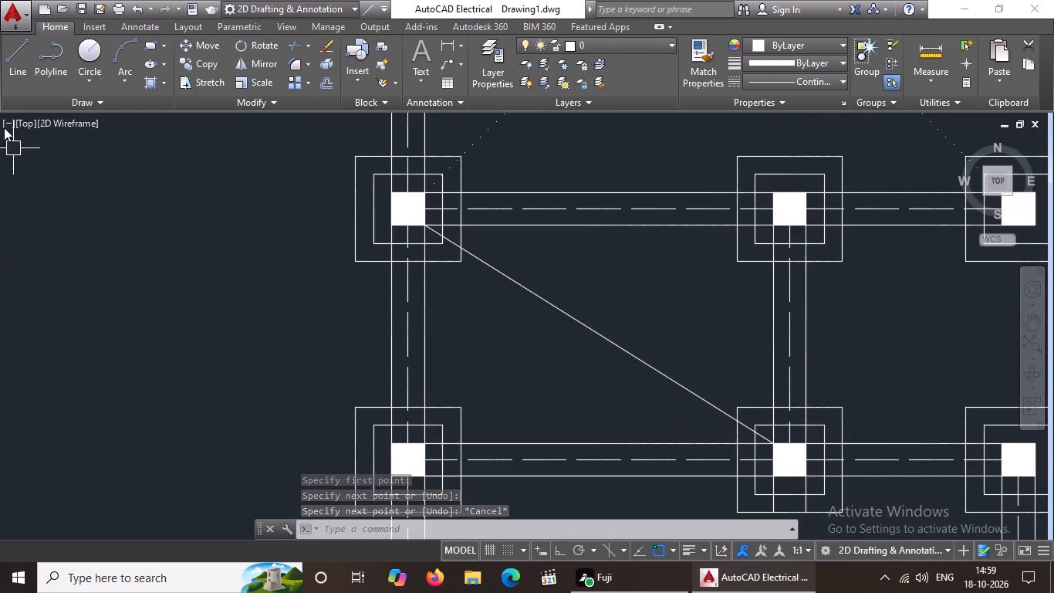
{"action": "left_click", "coordinate": [11, 67]}
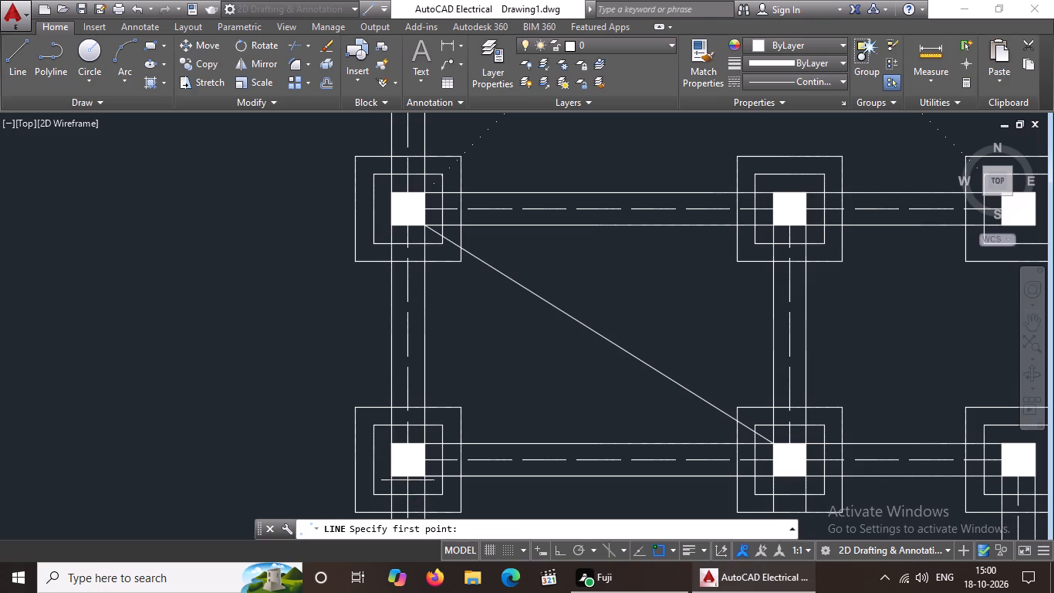
{"action": "left_click", "coordinate": [424, 443]}
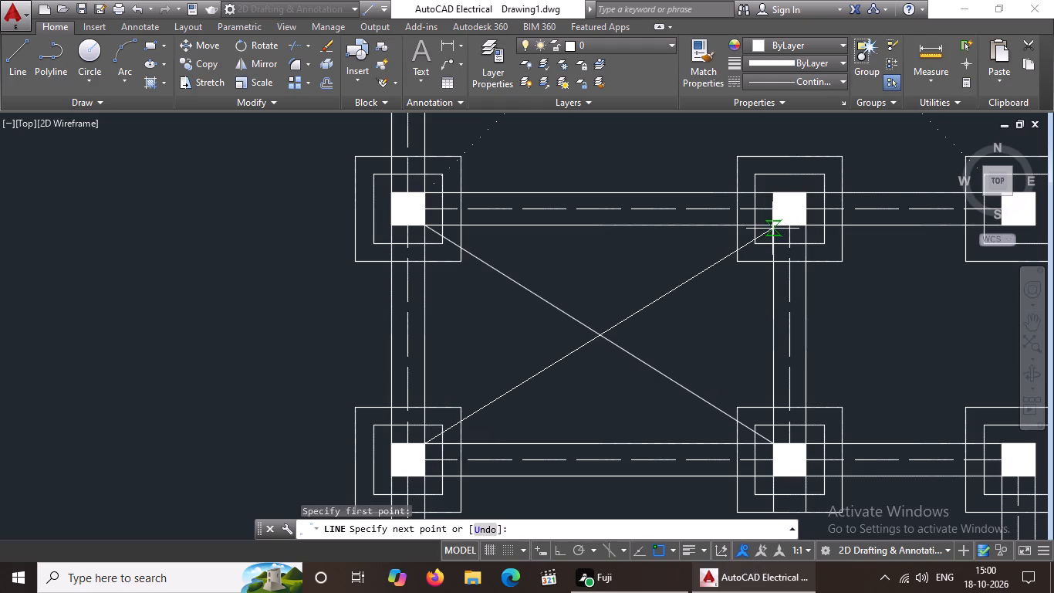
{"action": "middle_click_drag", "start_coordinate": [758, 232], "coordinate": [695, 270]}
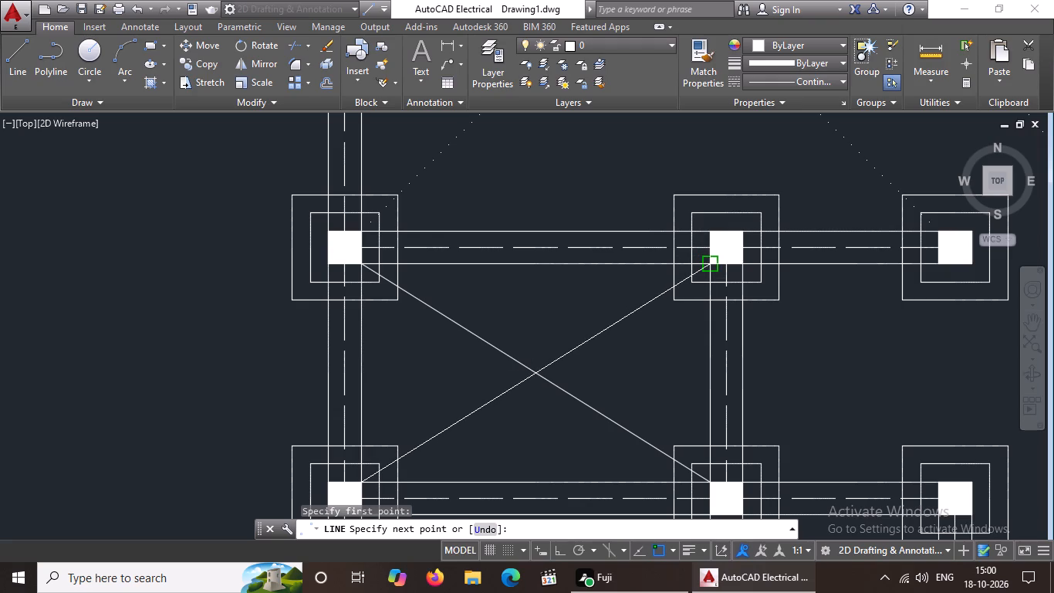
{"action": "left_click", "coordinate": [711, 266]}
{"action": "key", "text": "Escape"}
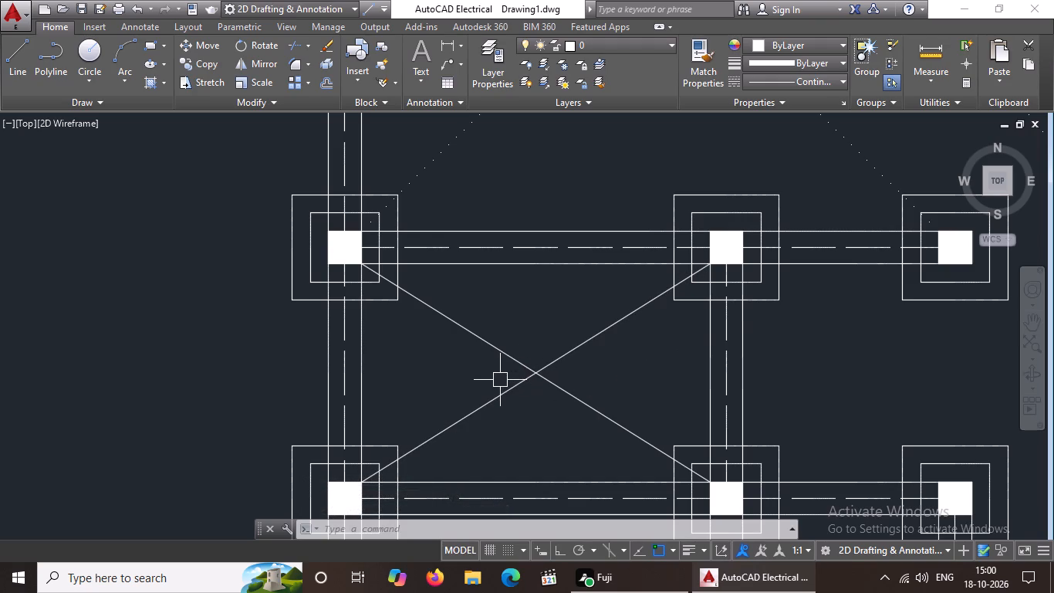
Change both crossing diagonals in the toilet bay to the ACAD_ISO07W100 dotted linetype.
{"action": "left_click", "coordinate": [469, 335]}
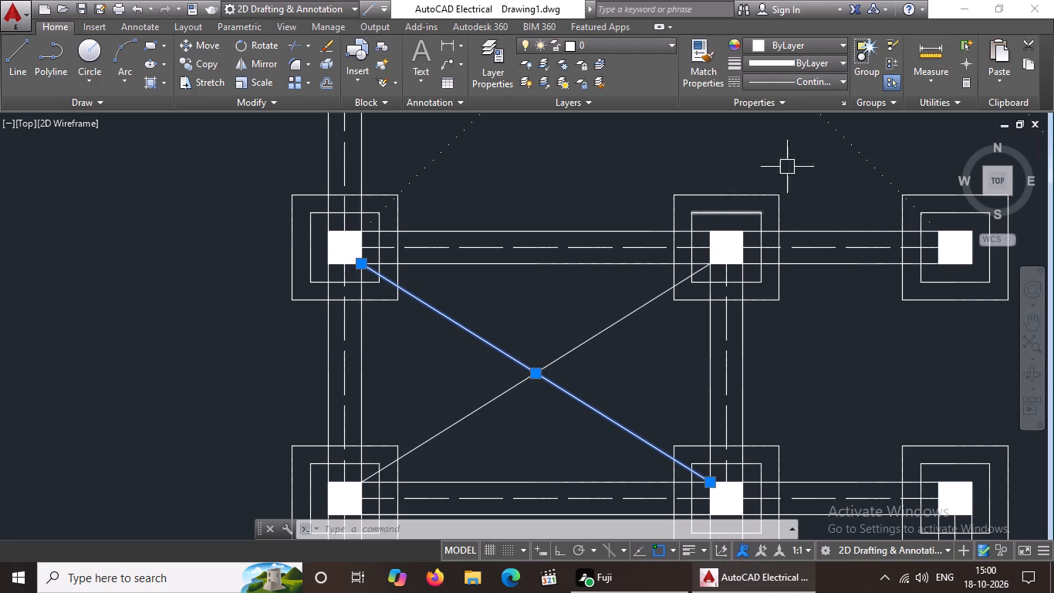
{"action": "left_click", "coordinate": [809, 78]}
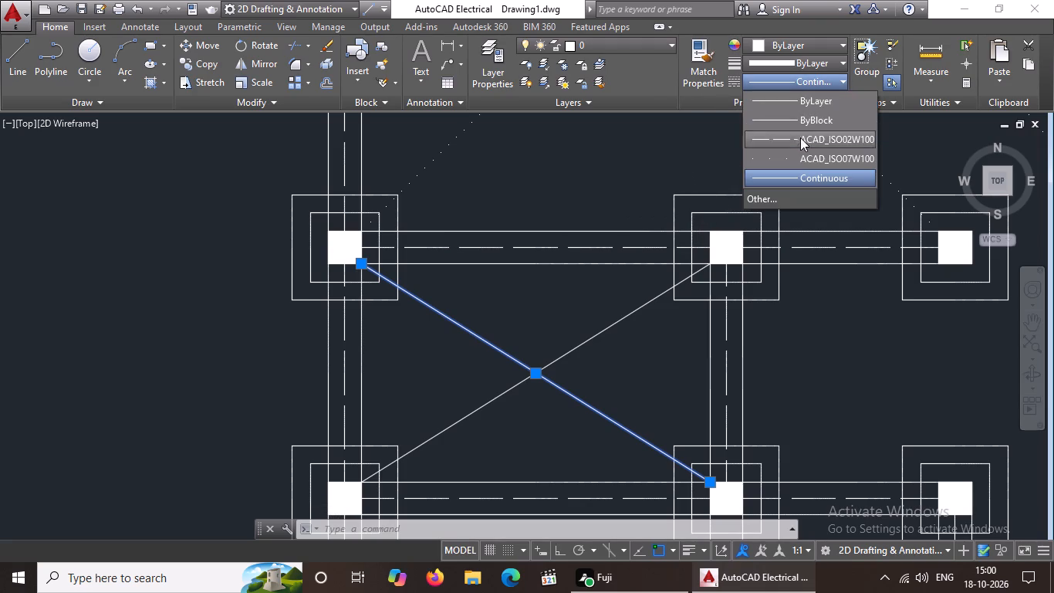
{"action": "left_click", "coordinate": [797, 154]}
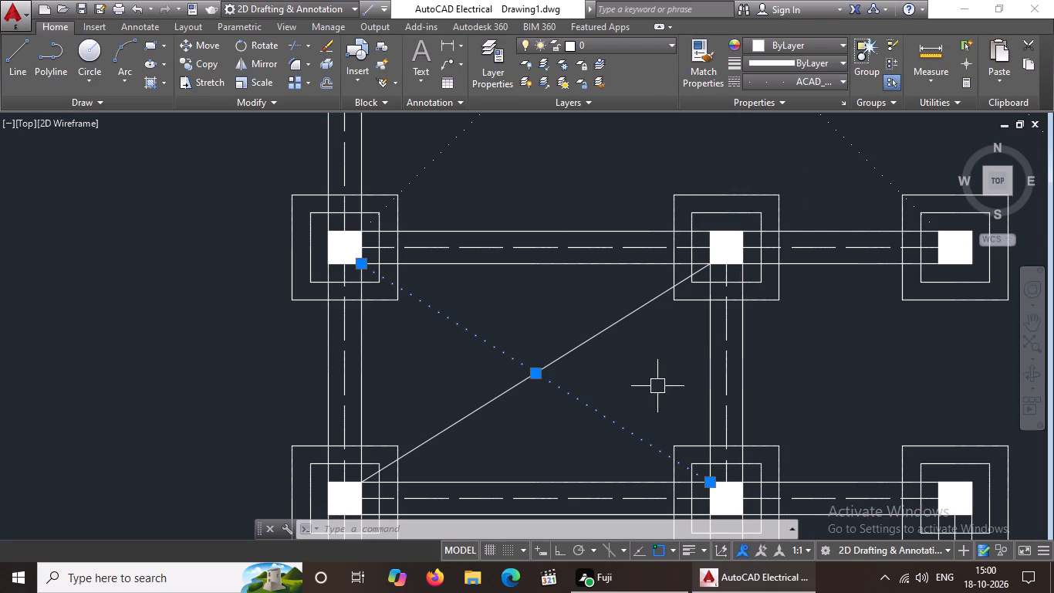
{"action": "left_click", "coordinate": [617, 317]}
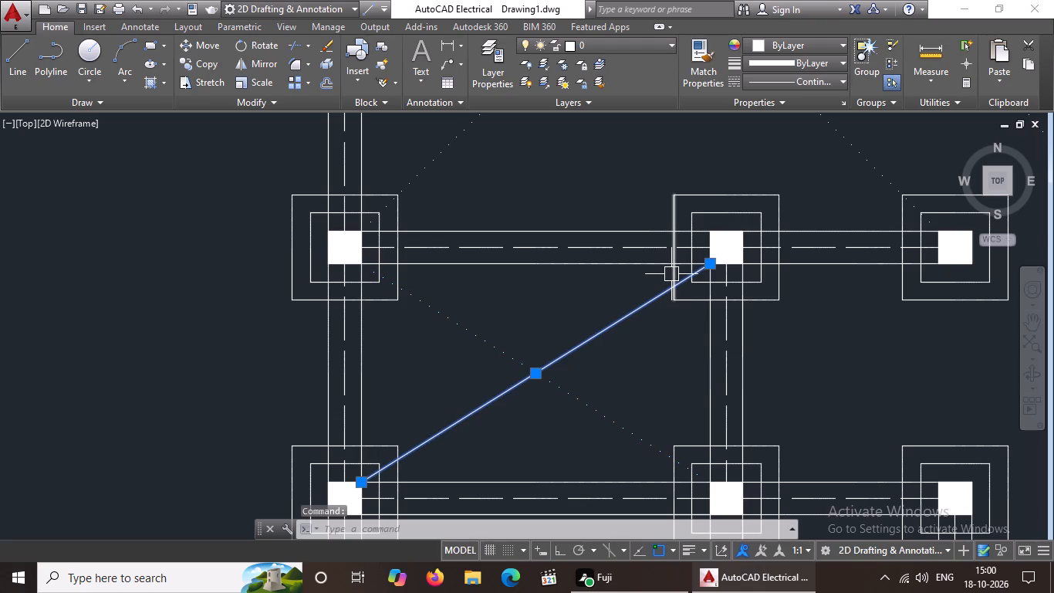
{"action": "left_click", "coordinate": [825, 78]}
{"action": "left_click", "coordinate": [814, 154]}
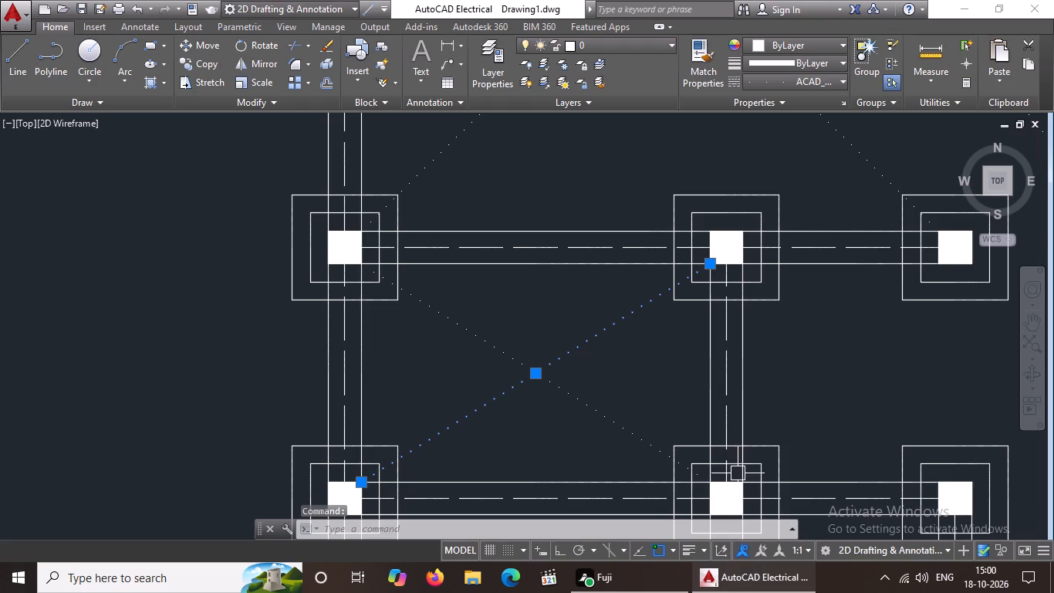
{"action": "key", "text": "Escape"}
Draw a diagonal across the kitchen bay, from the upper-left column's lower-right corner to the lower-right column's upper-left corner.
{"action": "scroll", "coordinate": [796, 389], "scroll_direction": "down", "scroll_amount": 2}
{"action": "middle_click_drag", "start_coordinate": [778, 371], "coordinate": [715, 276]}
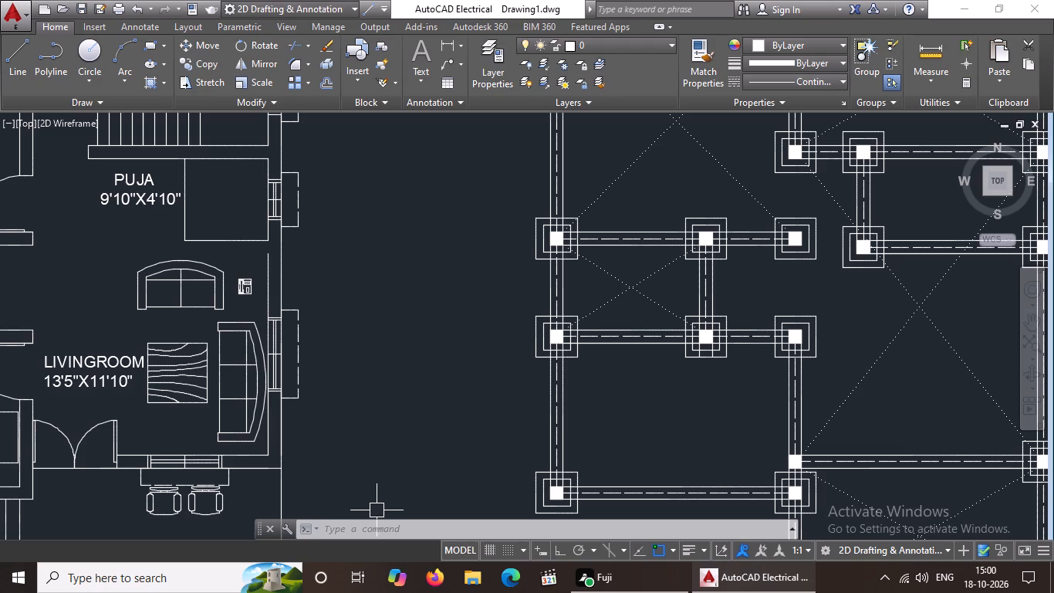
{"action": "left_click", "coordinate": [11, 71]}
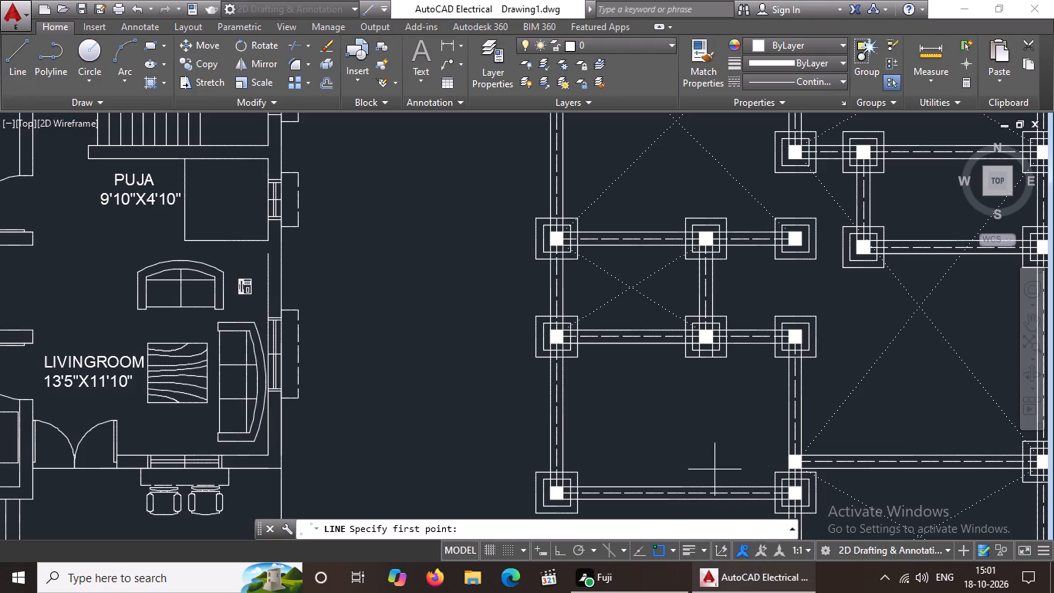
{"action": "middle_click_drag", "start_coordinate": [626, 444], "coordinate": [537, 448]}
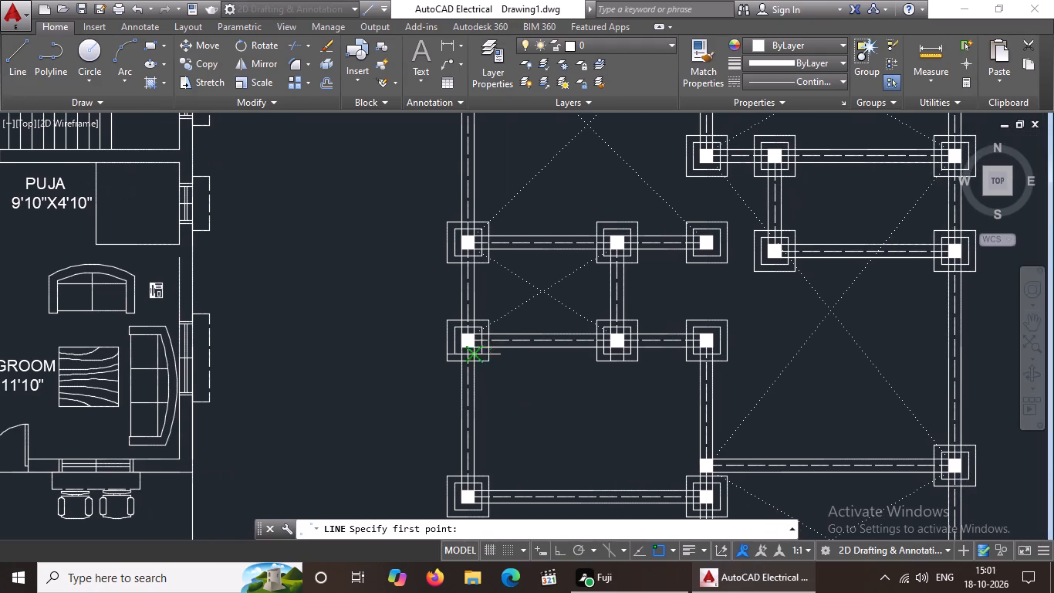
{"action": "scroll", "coordinate": [497, 364], "scroll_direction": "up", "scroll_amount": 2}
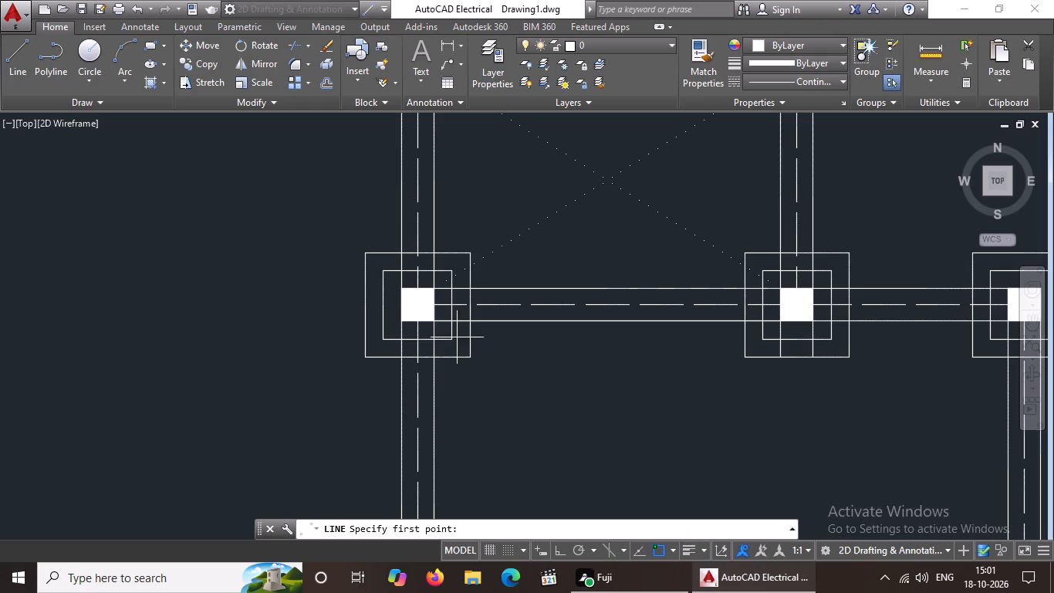
{"action": "left_click_drag", "start_coordinate": [429, 318], "coordinate": [437, 334]}
{"action": "scroll", "coordinate": [549, 415], "scroll_direction": "down", "scroll_amount": 3}
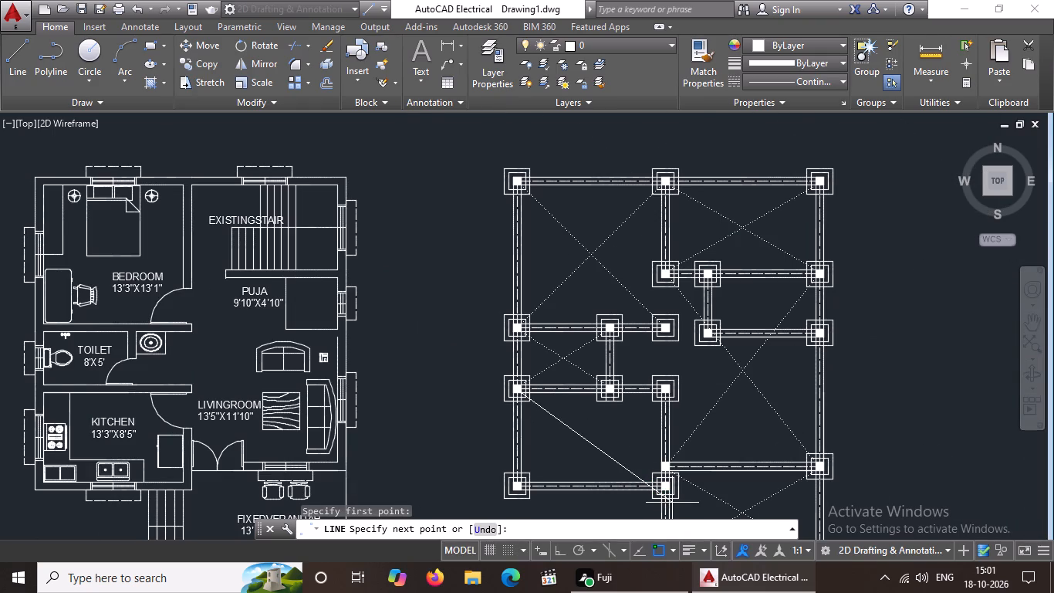
{"action": "middle_click_drag", "start_coordinate": [647, 467], "coordinate": [632, 454]}
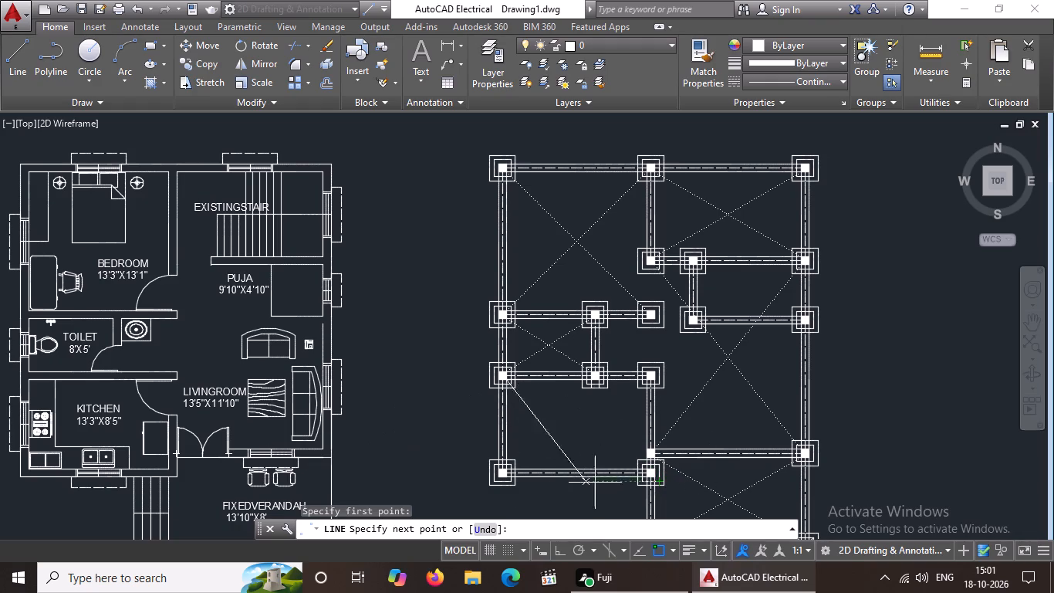
{"action": "scroll", "coordinate": [603, 485], "scroll_direction": "up", "scroll_amount": 2}
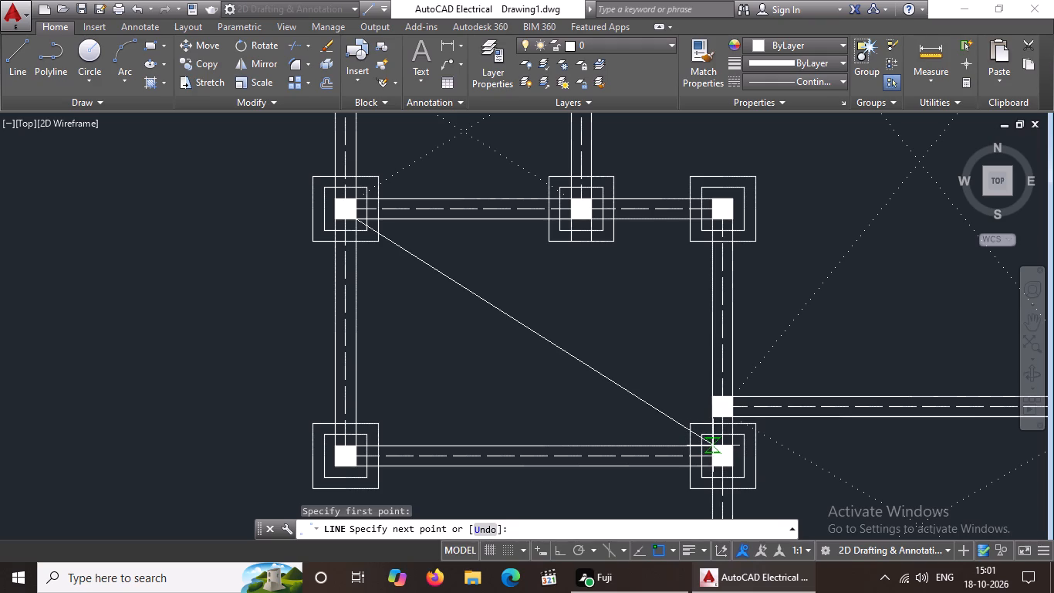
{"action": "left_click", "coordinate": [713, 448]}
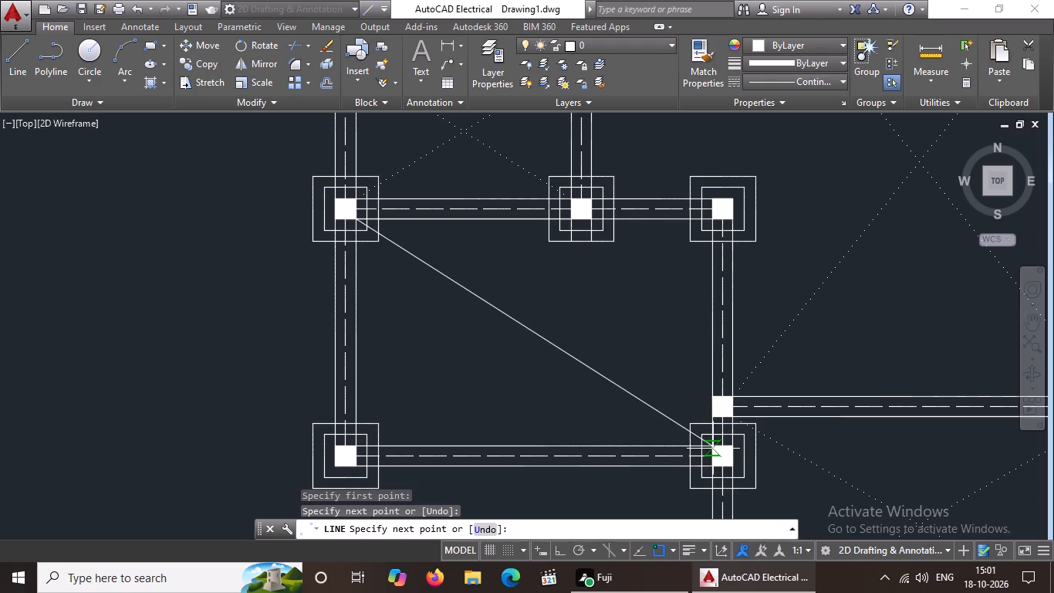
{"action": "key", "text": "Escape"}
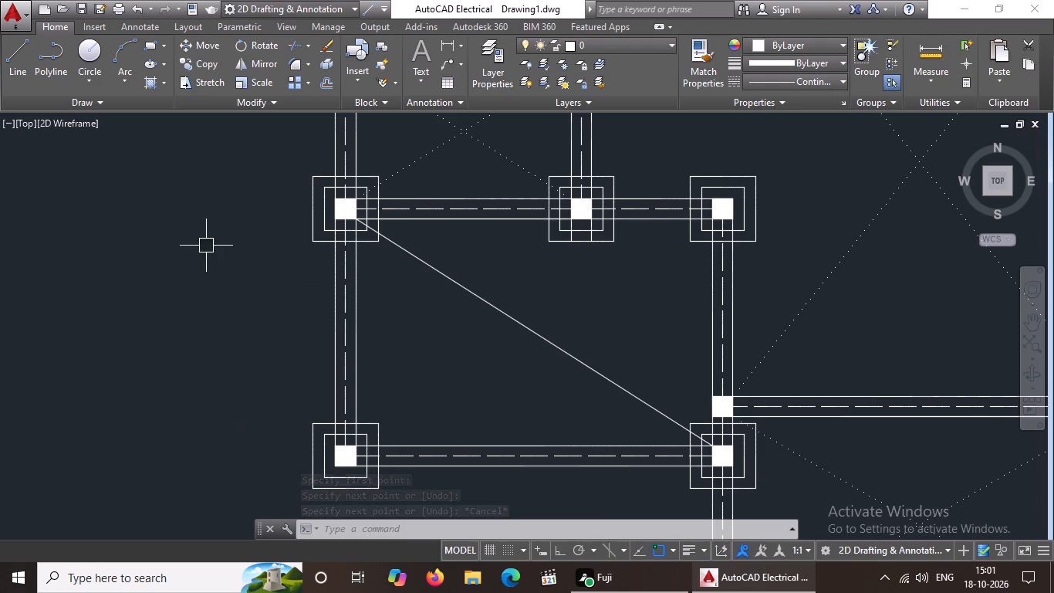
Draw the crossing diagonal in the kitchen bay, from the lower-left column's upper-right corner to the upper-right column's lower-left corner.
{"action": "left_click", "coordinate": [25, 56]}
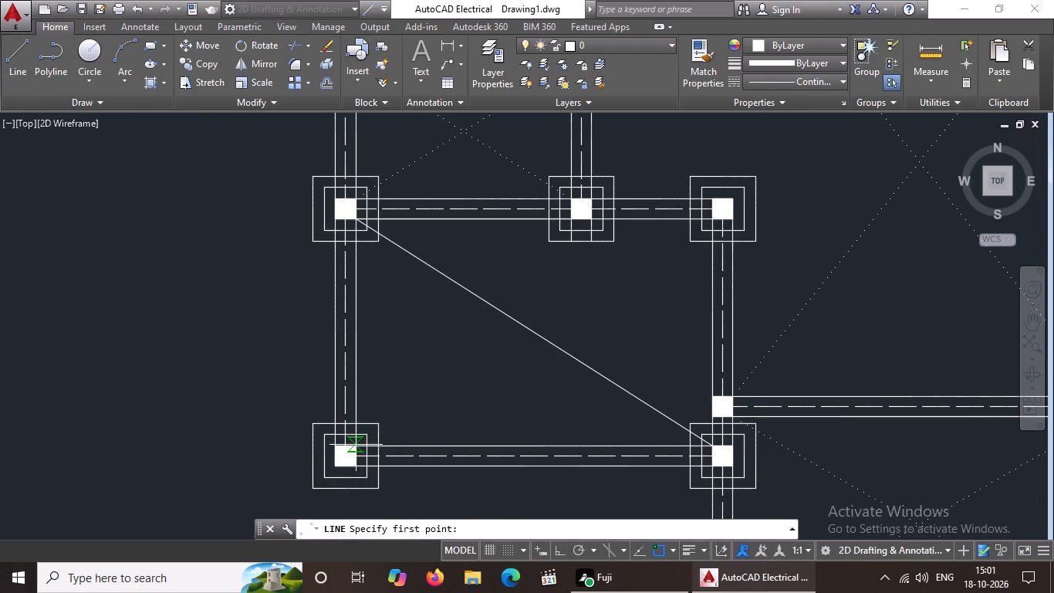
{"action": "left_click_drag", "start_coordinate": [356, 446], "coordinate": [363, 437]}
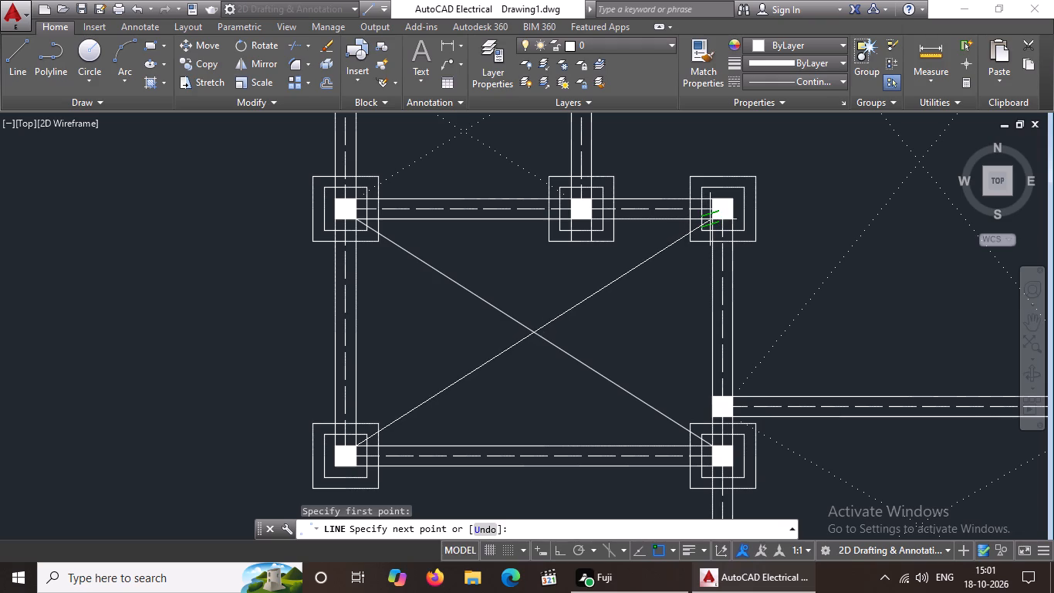
{"action": "left_click", "coordinate": [713, 219]}
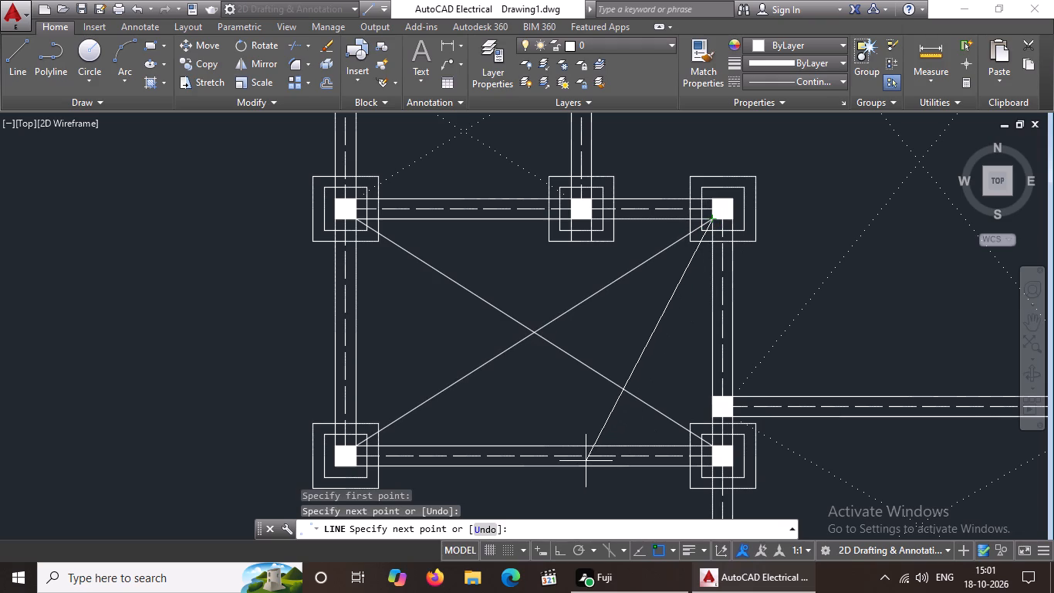
{"action": "key", "text": "Escape"}
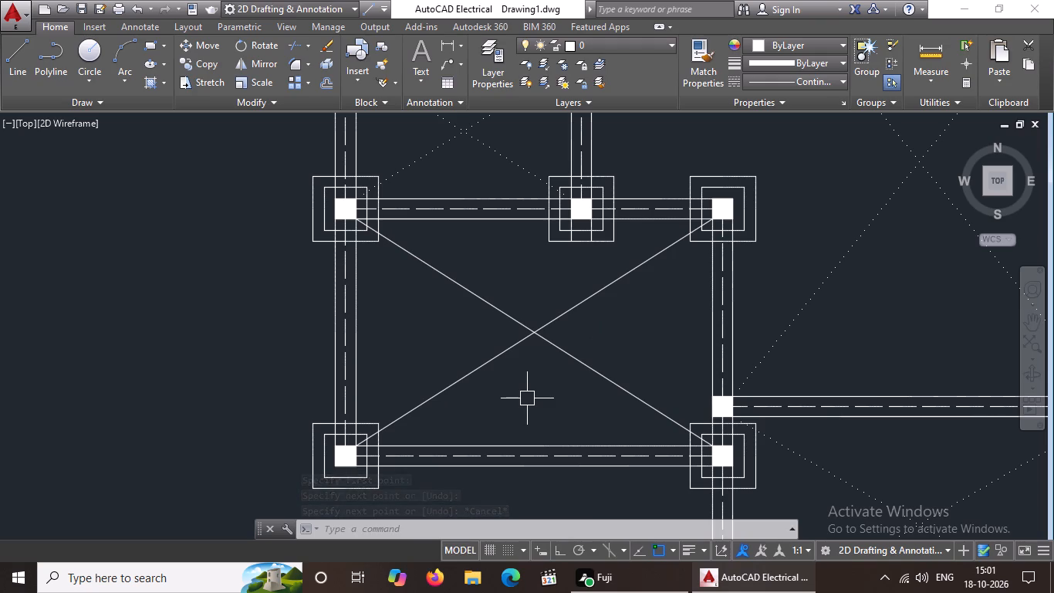
Change both crossing diagonals in the kitchen bay to the ACAD_ISO07W100 dotted linetype.
{"action": "scroll", "coordinate": [527, 396], "scroll_direction": "down", "scroll_amount": 2}
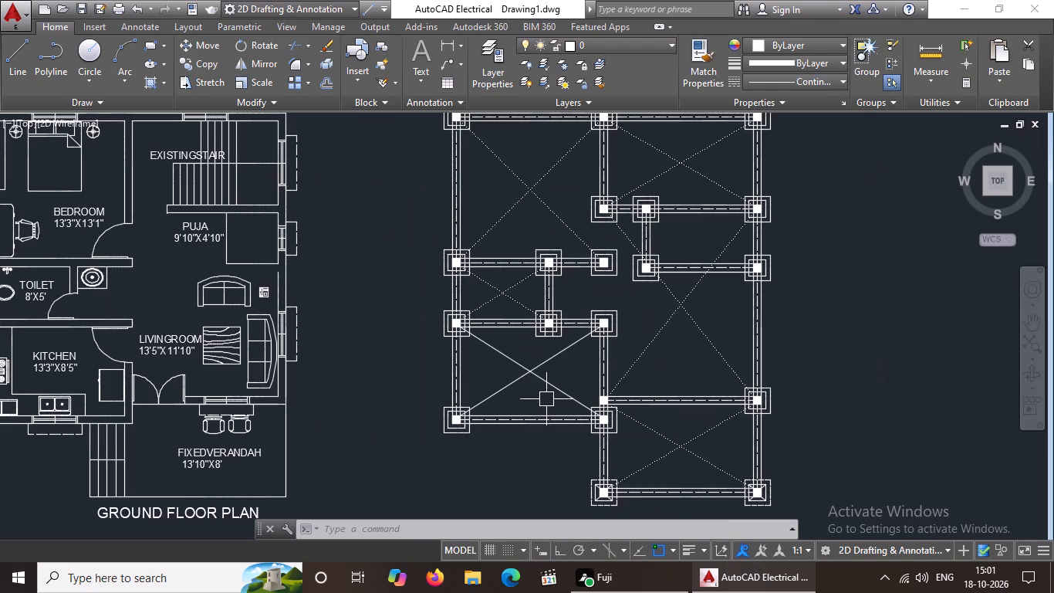
{"action": "scroll", "coordinate": [535, 381], "scroll_direction": "up", "scroll_amount": 1}
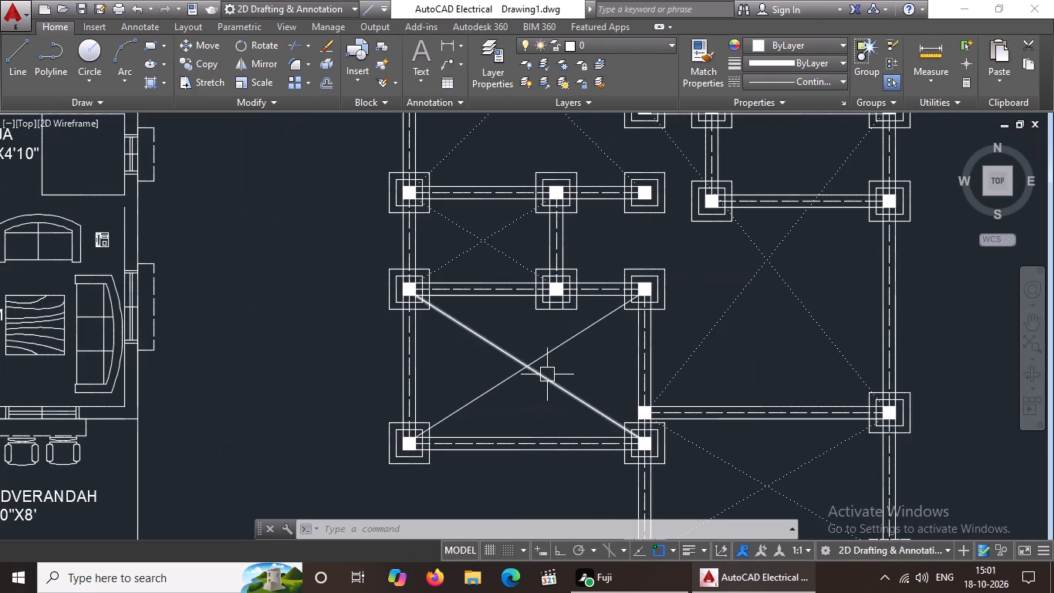
{"action": "left_click", "coordinate": [547, 374]}
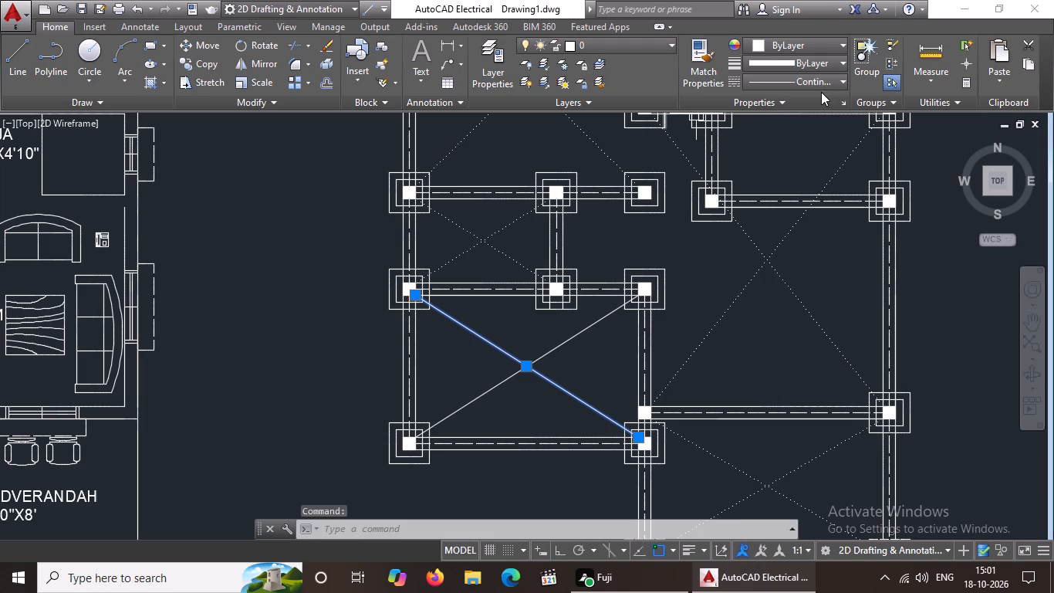
{"action": "left_click", "coordinate": [808, 80]}
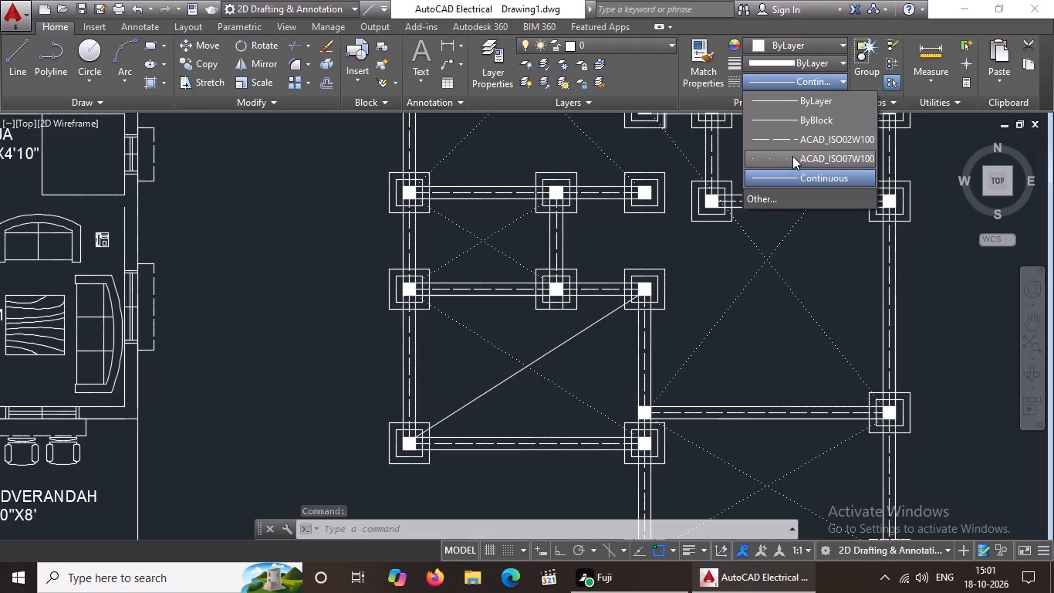
{"action": "left_click", "coordinate": [792, 160]}
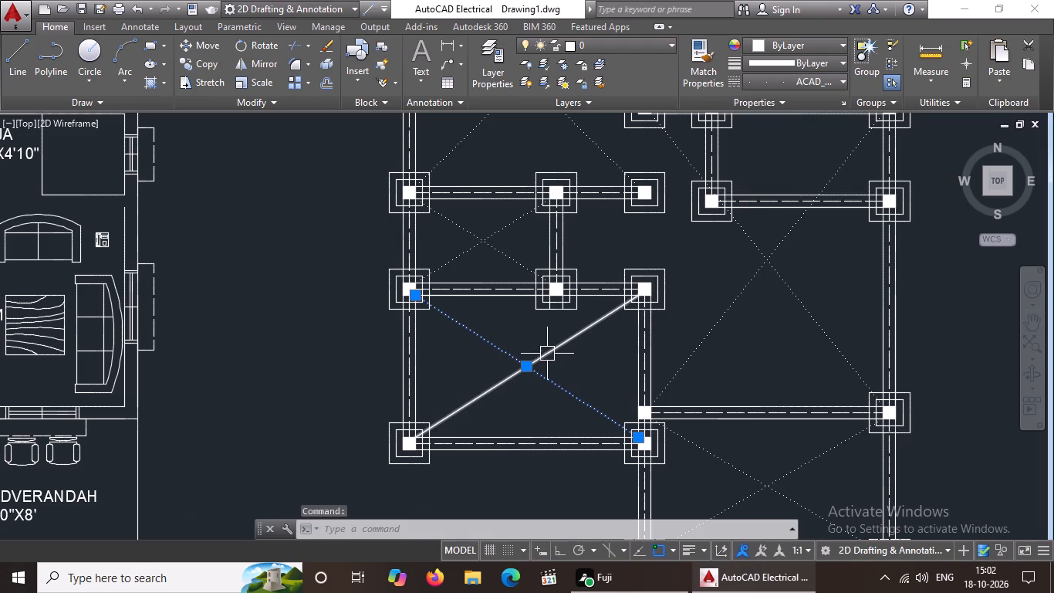
{"action": "left_click", "coordinate": [549, 351]}
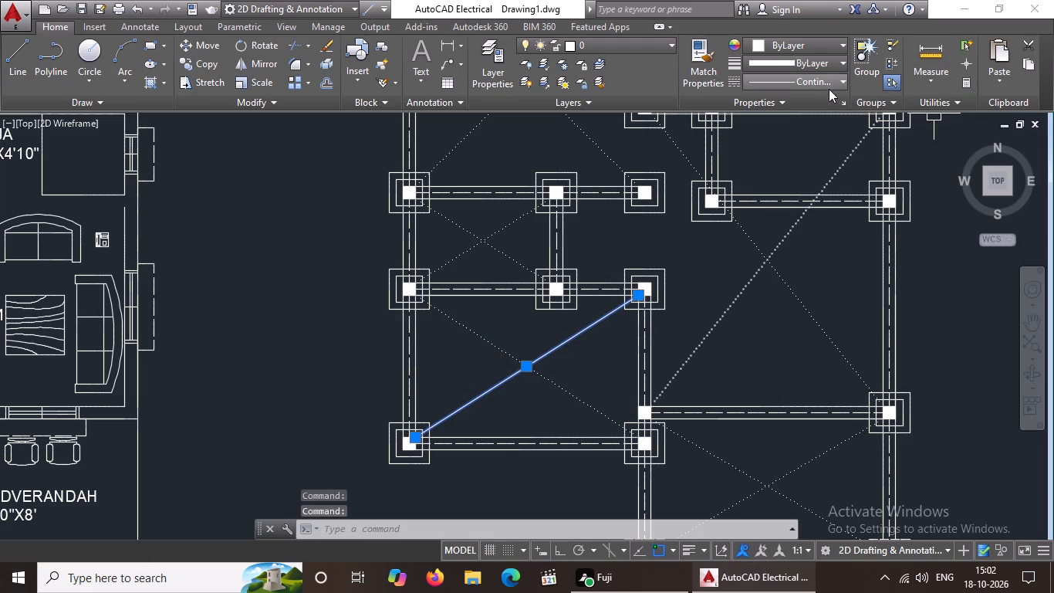
{"action": "left_click", "coordinate": [823, 82]}
{"action": "left_click", "coordinate": [791, 155]}
{"action": "key", "text": "Escape"}
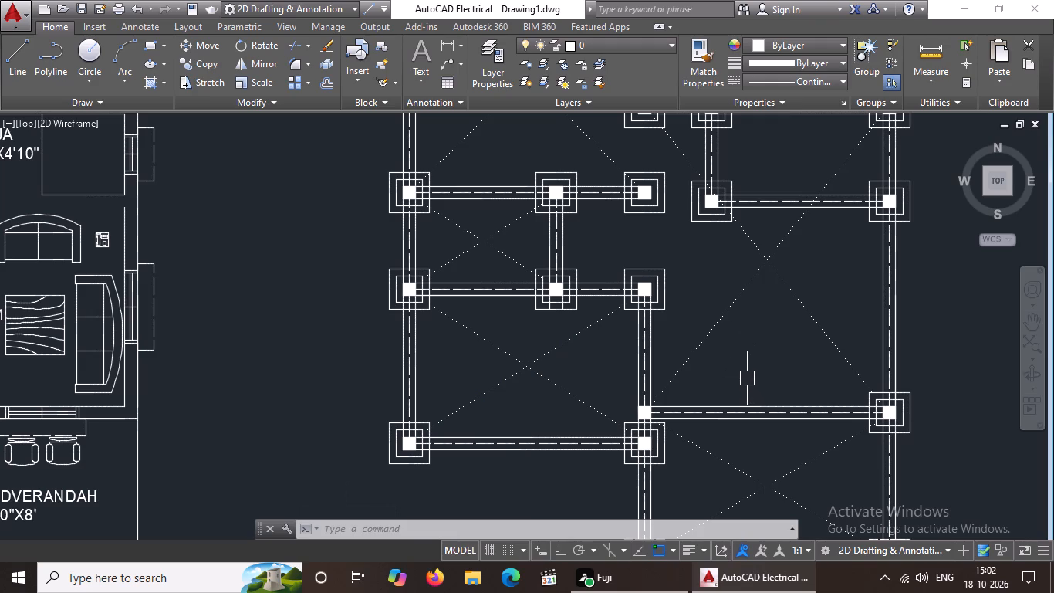
Draw a diagonal across the puja bay, from the upper-left column's lower-right corner to the lower-right column's upper-left corner.
{"action": "middle_click_drag", "start_coordinate": [746, 378], "coordinate": [714, 419]}
{"action": "scroll", "coordinate": [714, 420], "scroll_direction": "down", "scroll_amount": 2}
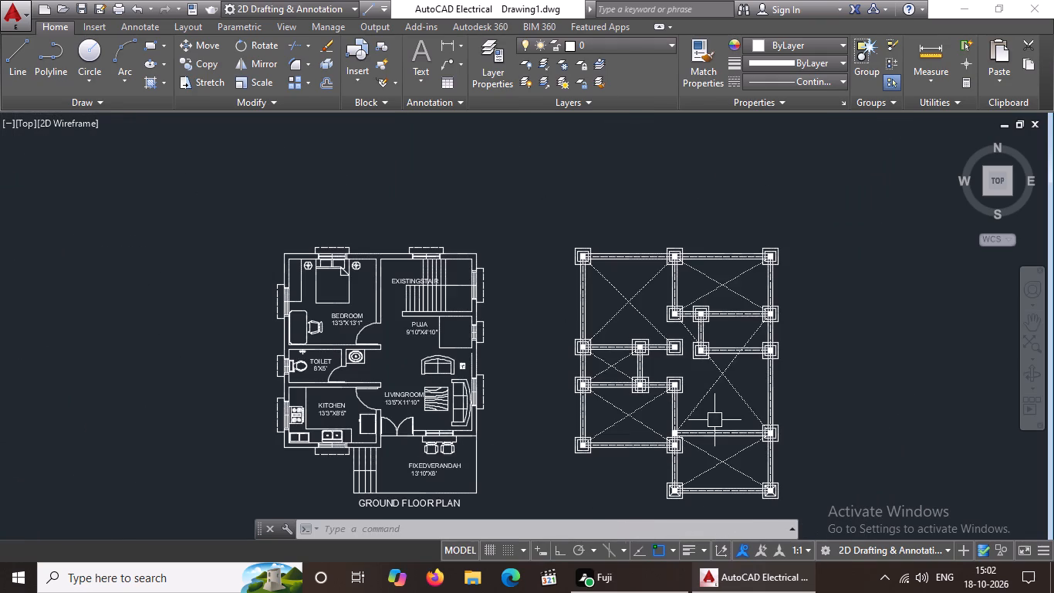
{"action": "middle_click_drag", "start_coordinate": [715, 327], "coordinate": [664, 351]}
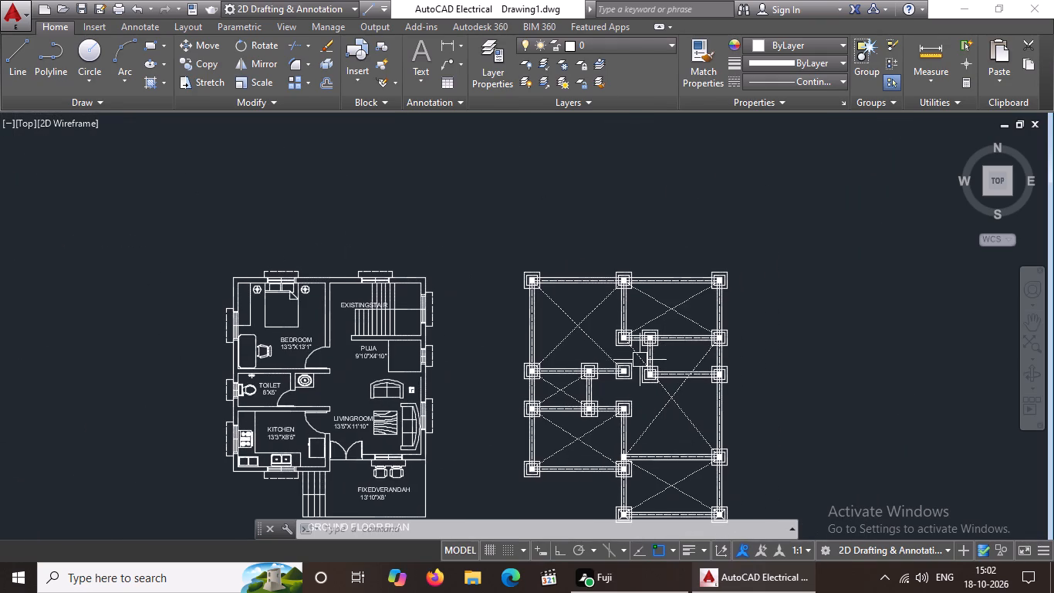
{"action": "left_click", "coordinate": [9, 62]}
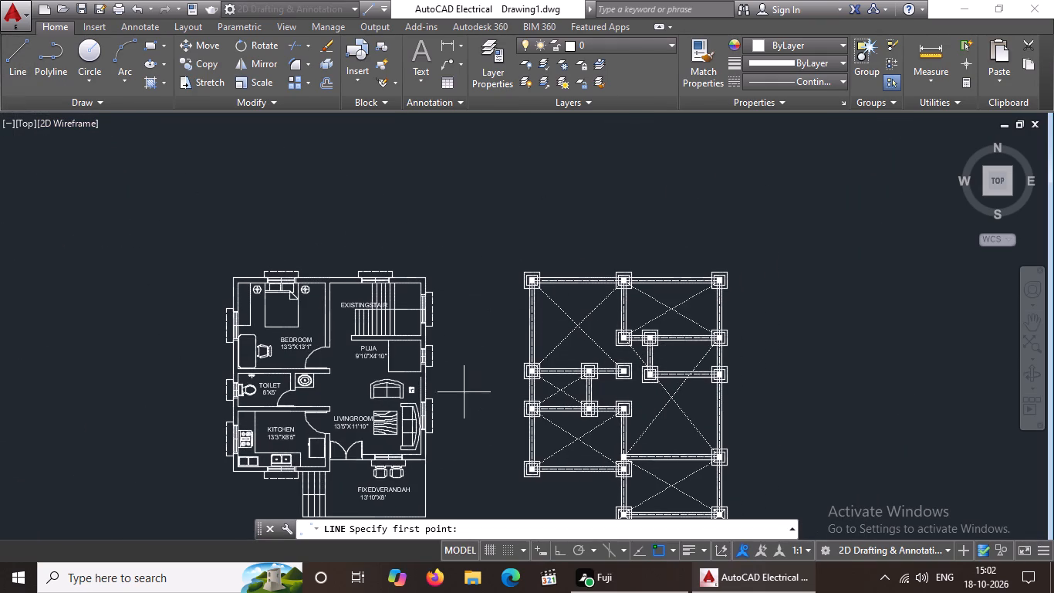
{"action": "scroll", "coordinate": [656, 341], "scroll_direction": "up", "scroll_amount": 4}
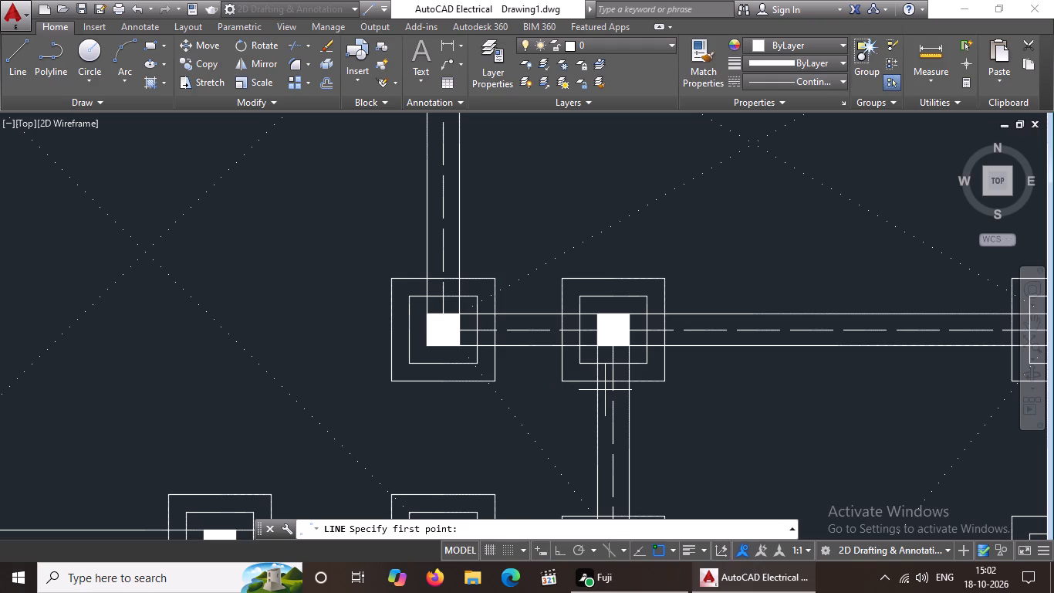
{"action": "left_click", "coordinate": [623, 344]}
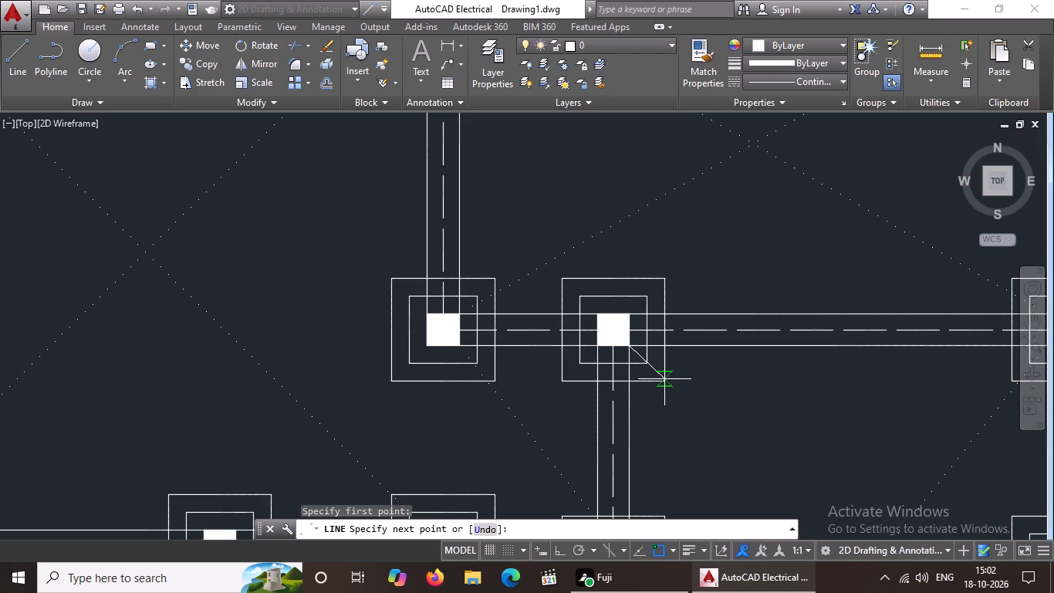
{"action": "scroll", "coordinate": [664, 379], "scroll_direction": "down", "scroll_amount": 2}
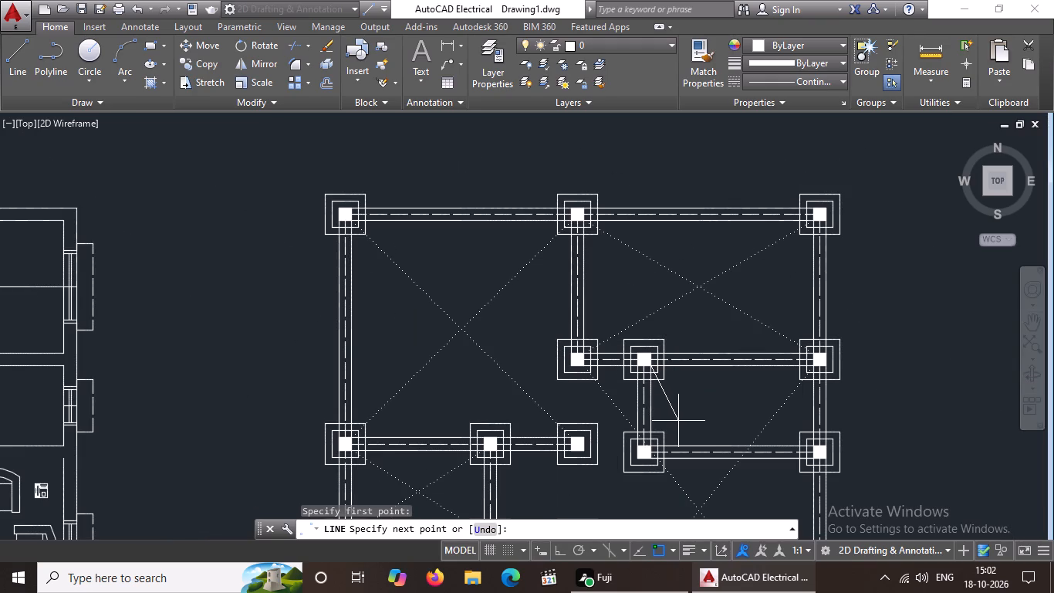
{"action": "middle_click_drag", "start_coordinate": [676, 418], "coordinate": [632, 391]}
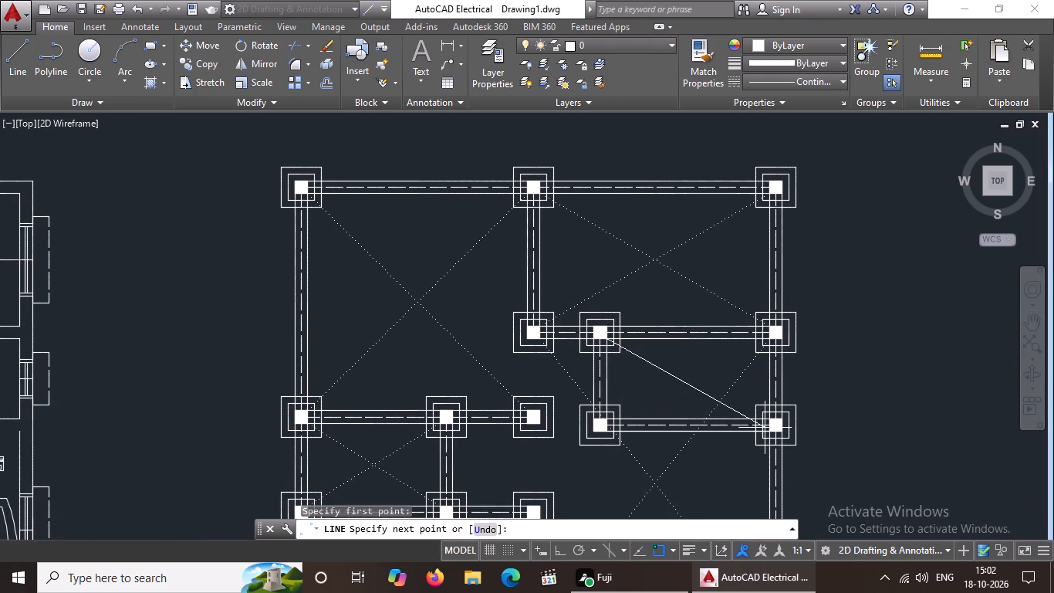
{"action": "scroll", "coordinate": [812, 445], "scroll_direction": "up", "scroll_amount": 2}
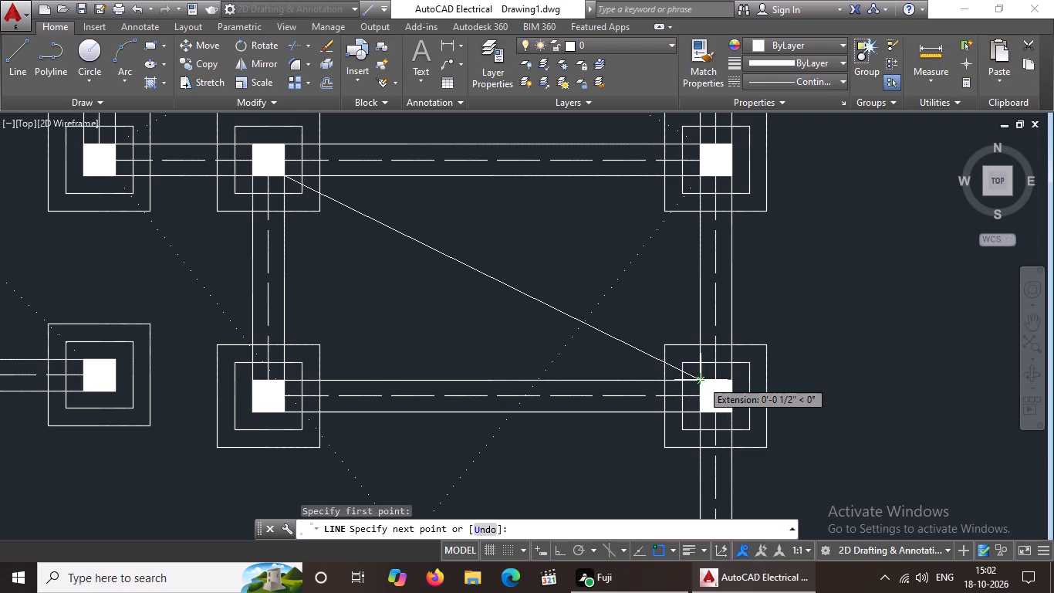
{"action": "left_click", "coordinate": [698, 377]}
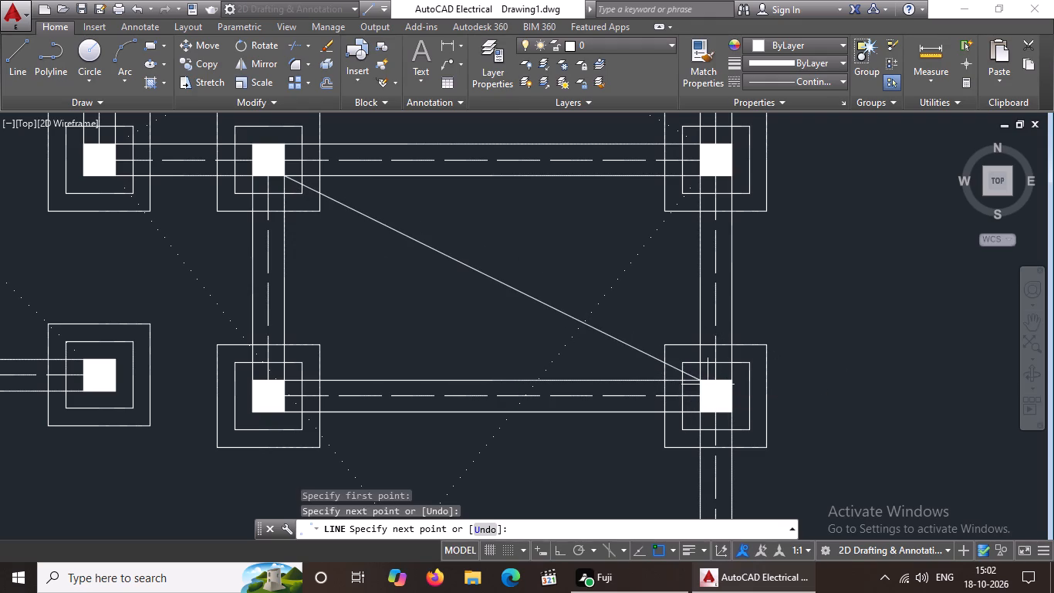
{"action": "key", "text": "Escape"}
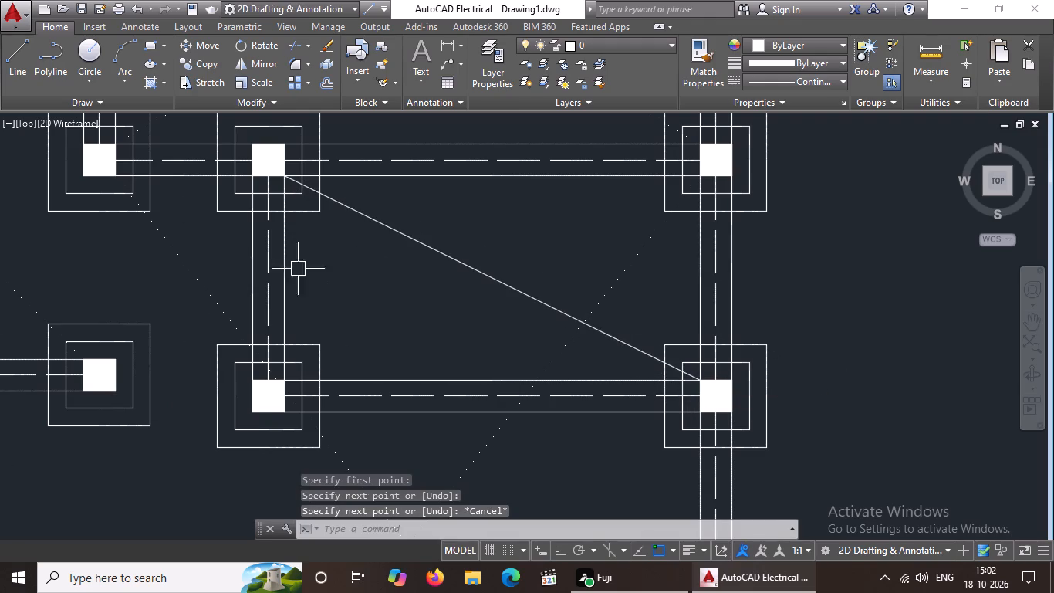
Draw the crossing diagonal in the puja bay, from the lower-left column's upper-right corner to the upper-right column's lower-left corner.
{"action": "left_click", "coordinate": [19, 67]}
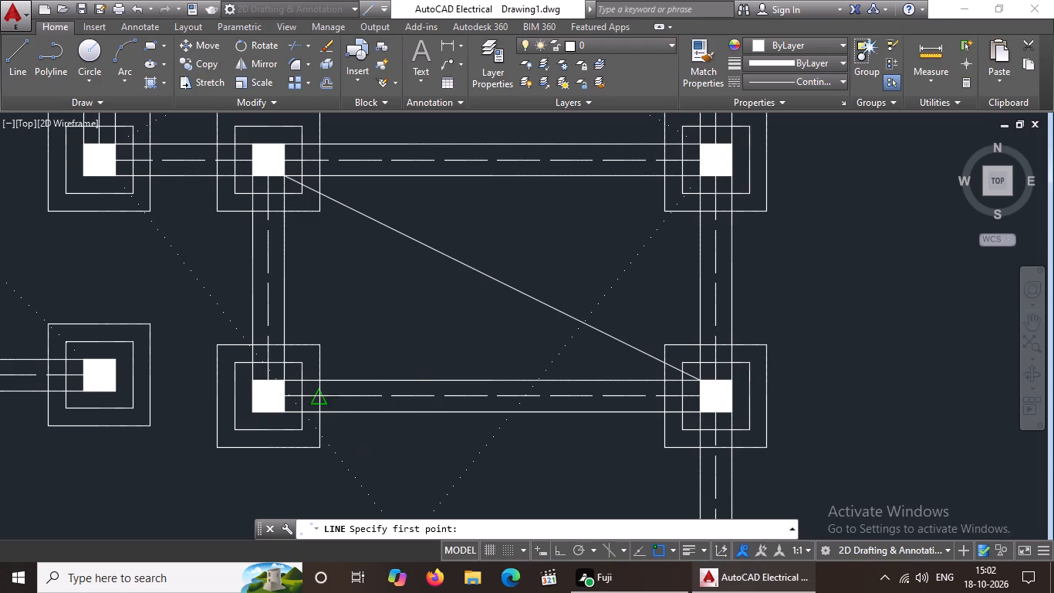
{"action": "left_click", "coordinate": [283, 381]}
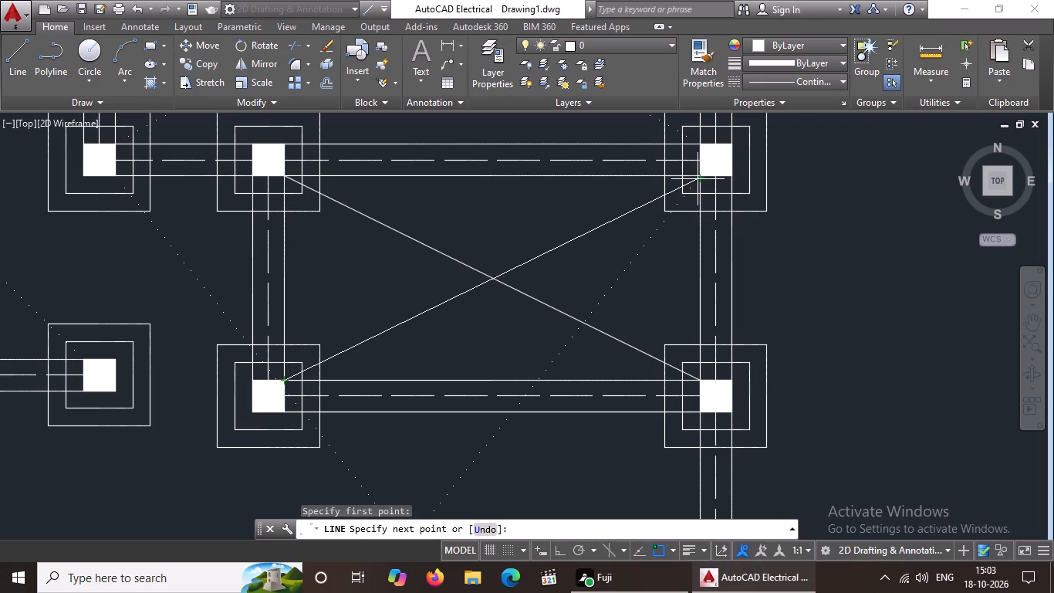
{"action": "left_click", "coordinate": [700, 175]}
{"action": "key", "text": "Escape"}
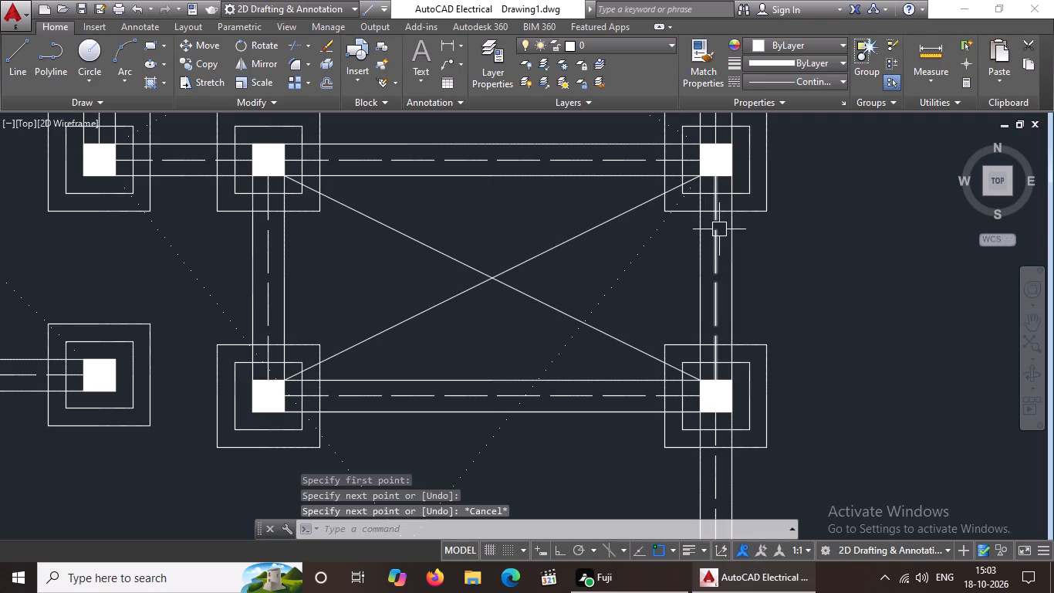
Change both crossing diagonals in the puja bay to the ACAD_ISO07W100 dotted linetype.
{"action": "left_click", "coordinate": [525, 296]}
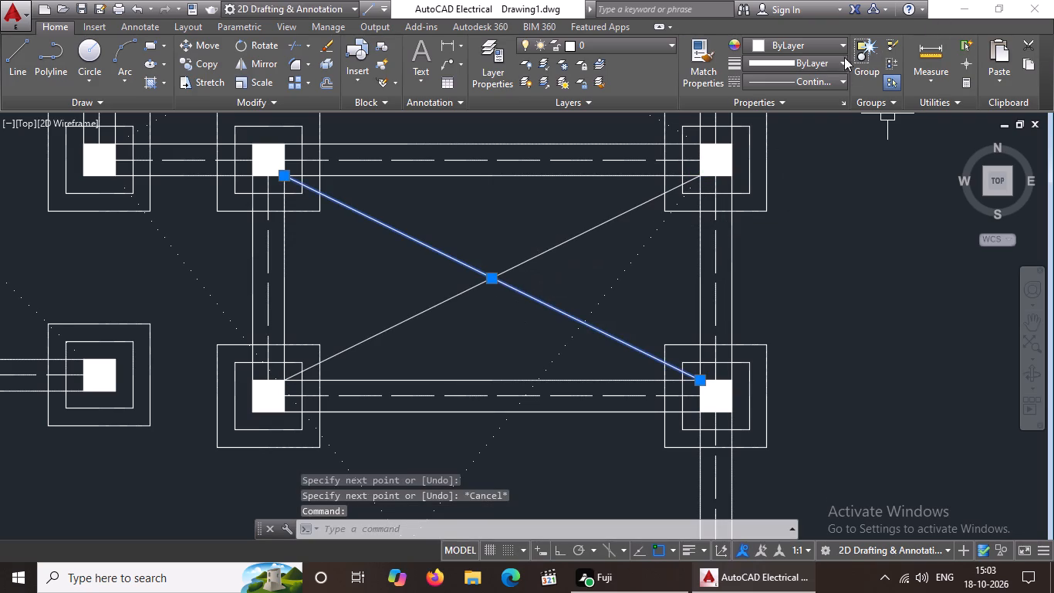
{"action": "left_click", "coordinate": [836, 80]}
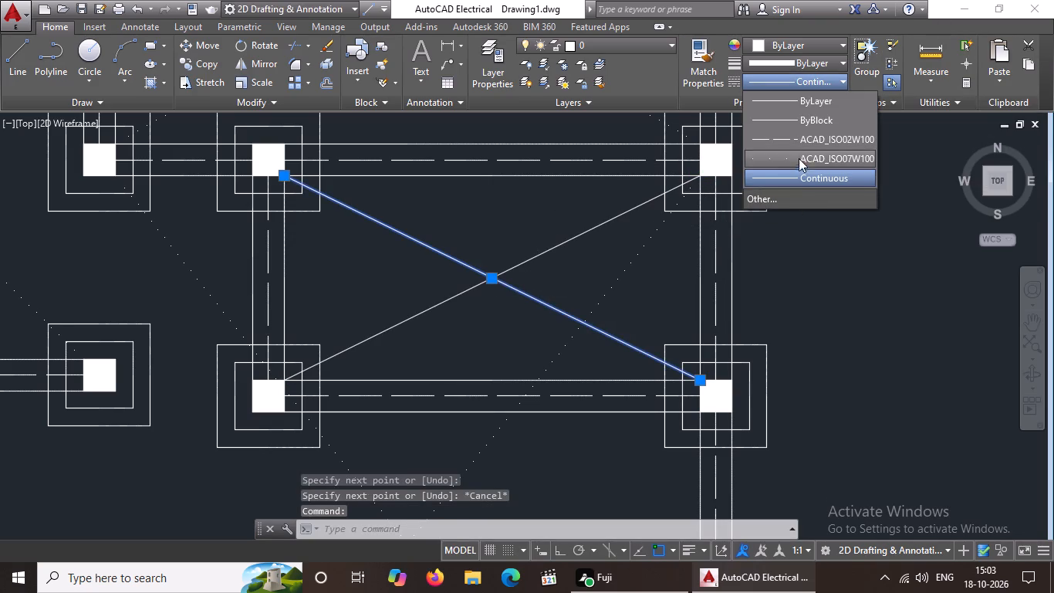
{"action": "left_click", "coordinate": [782, 156]}
{"action": "left_click", "coordinate": [589, 228]}
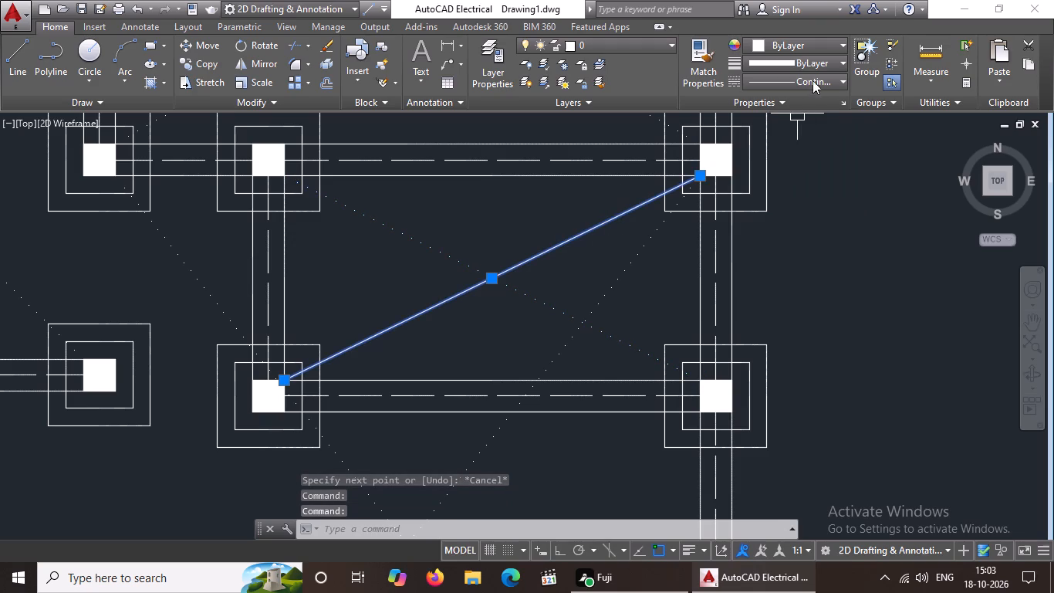
{"action": "left_click", "coordinate": [813, 76]}
{"action": "left_click", "coordinate": [805, 158]}
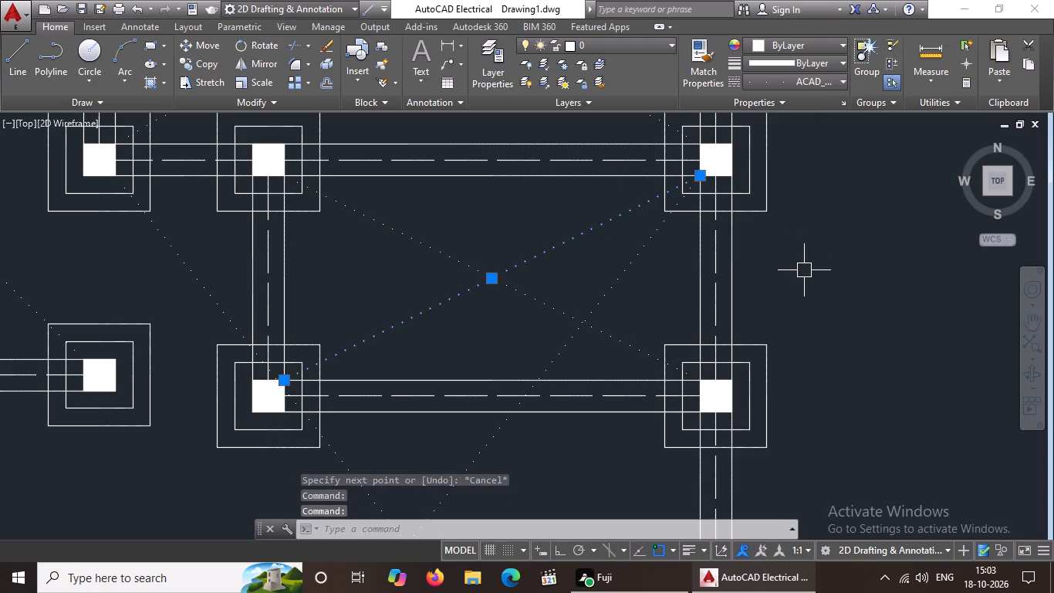
{"action": "key", "text": "Escape"}
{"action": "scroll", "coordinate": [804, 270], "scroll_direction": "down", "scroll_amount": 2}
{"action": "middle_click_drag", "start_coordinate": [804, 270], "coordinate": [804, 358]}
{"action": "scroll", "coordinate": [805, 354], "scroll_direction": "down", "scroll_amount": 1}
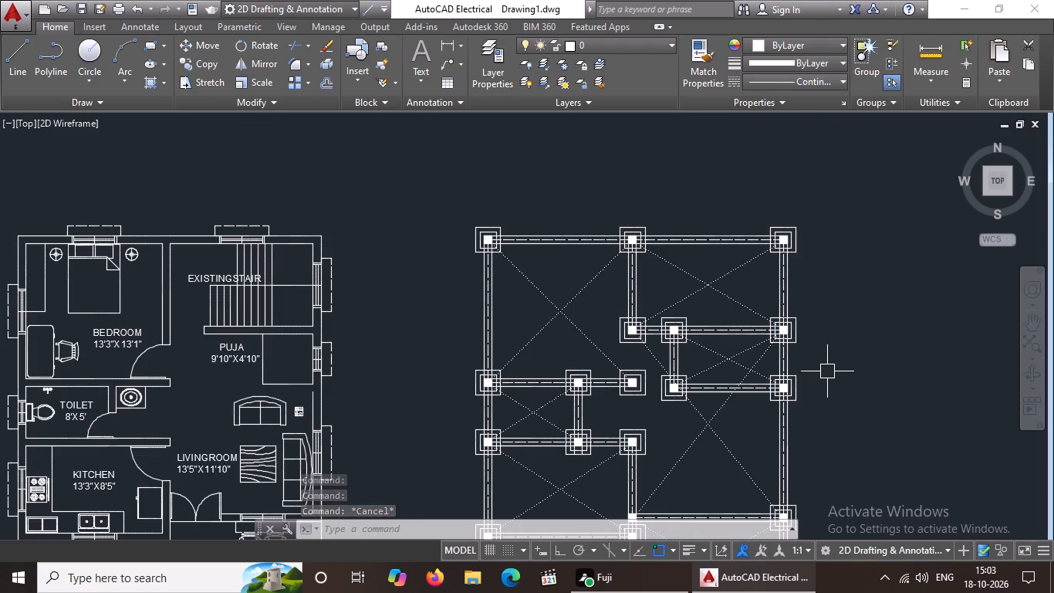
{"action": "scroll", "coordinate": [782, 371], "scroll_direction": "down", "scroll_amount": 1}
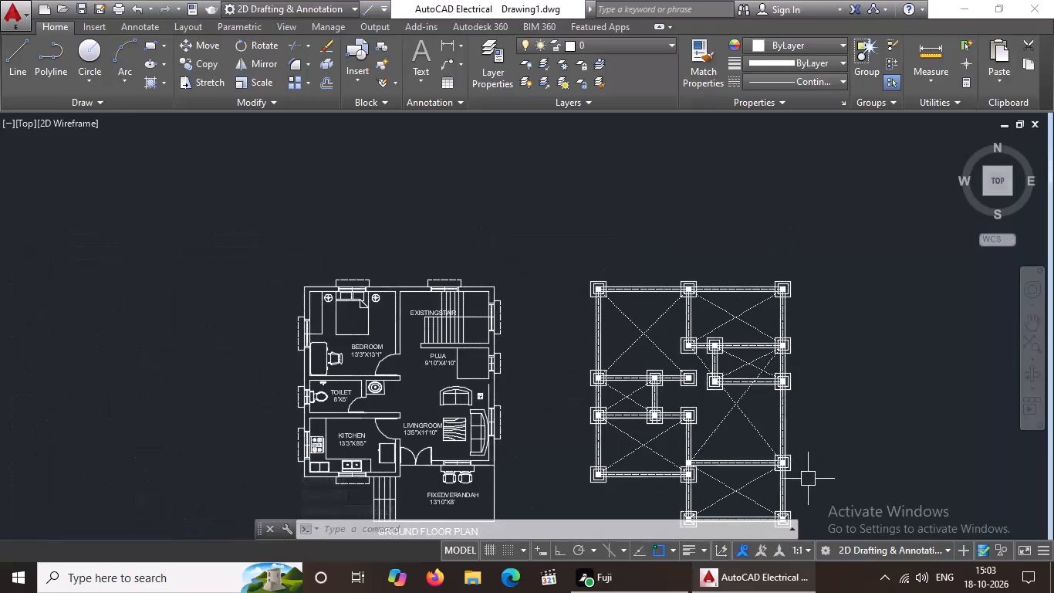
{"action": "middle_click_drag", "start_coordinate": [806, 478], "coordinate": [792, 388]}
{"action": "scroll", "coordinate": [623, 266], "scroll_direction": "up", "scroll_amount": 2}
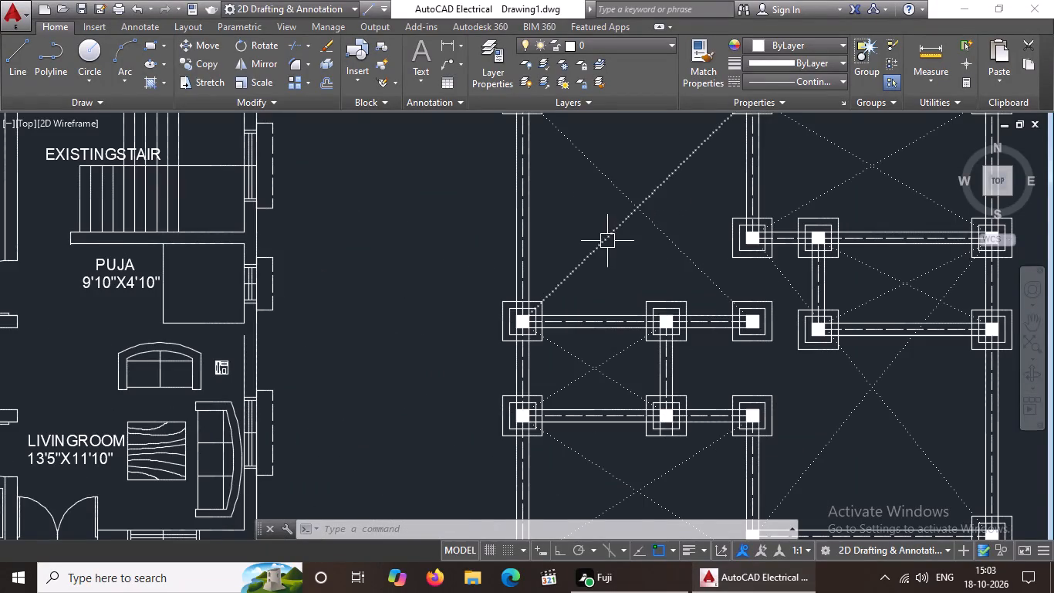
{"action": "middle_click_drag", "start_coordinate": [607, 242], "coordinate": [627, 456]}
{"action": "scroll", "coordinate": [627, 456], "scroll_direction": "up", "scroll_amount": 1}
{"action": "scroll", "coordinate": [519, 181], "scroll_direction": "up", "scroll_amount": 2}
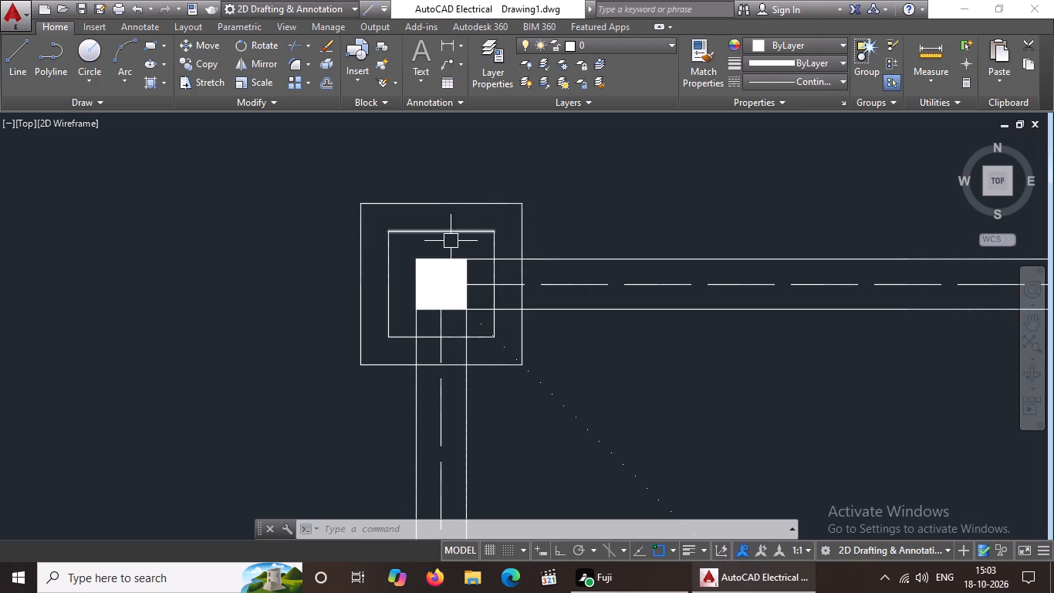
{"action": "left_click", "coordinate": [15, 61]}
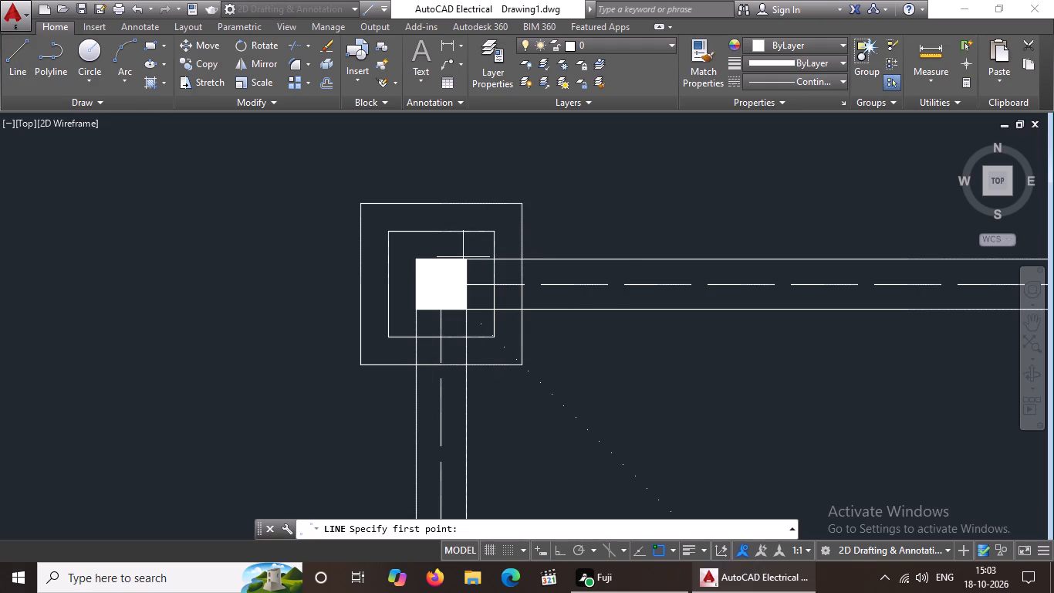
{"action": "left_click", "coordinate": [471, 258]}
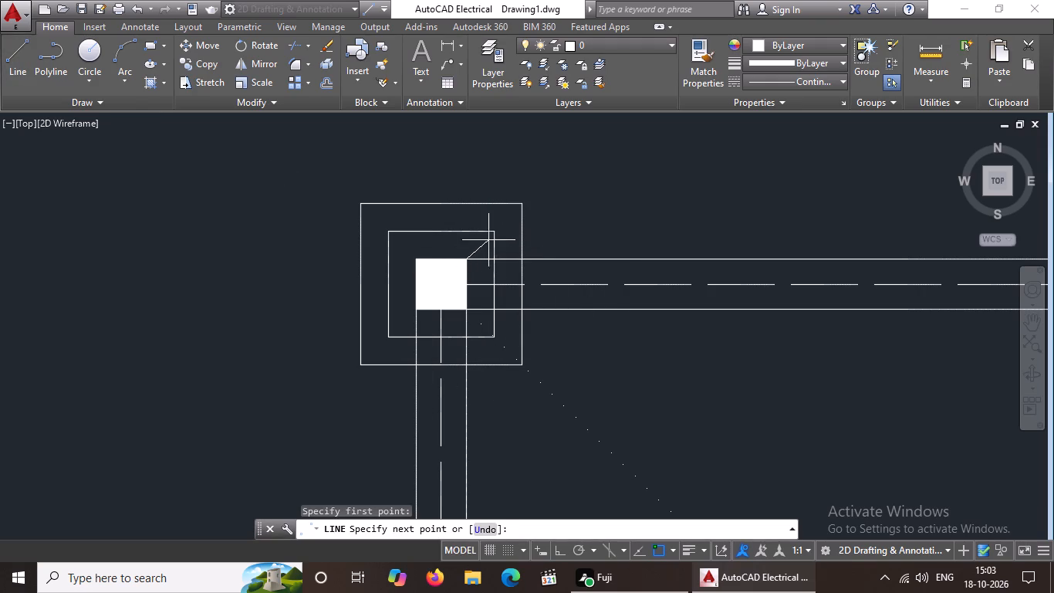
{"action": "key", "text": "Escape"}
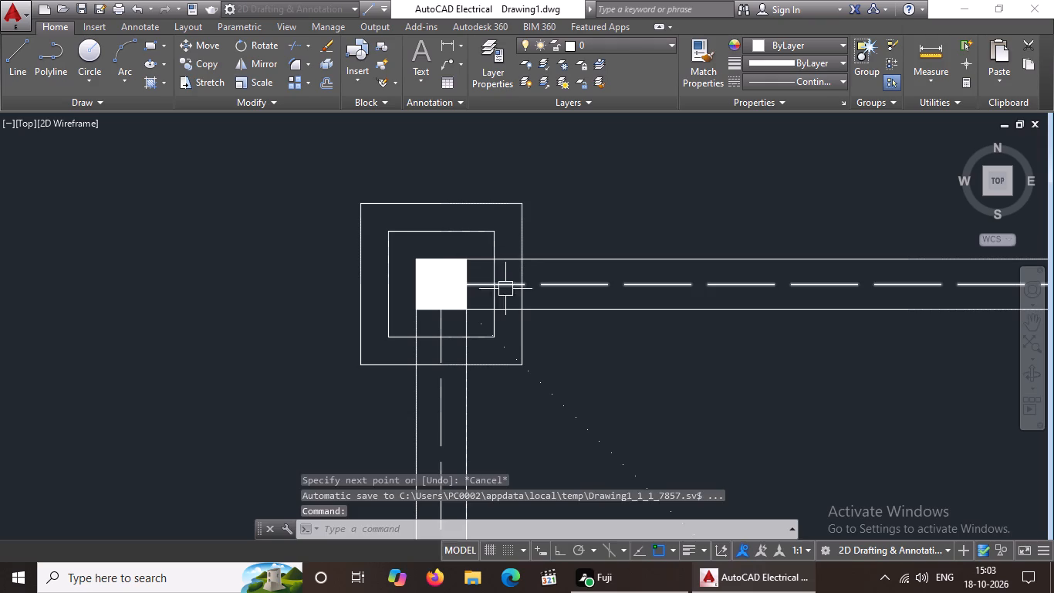
Limit the object snap modes to Endpoint, Midpoint and Center only.
{"action": "type", "text": "OS"}
{"action": "key", "text": "space"}
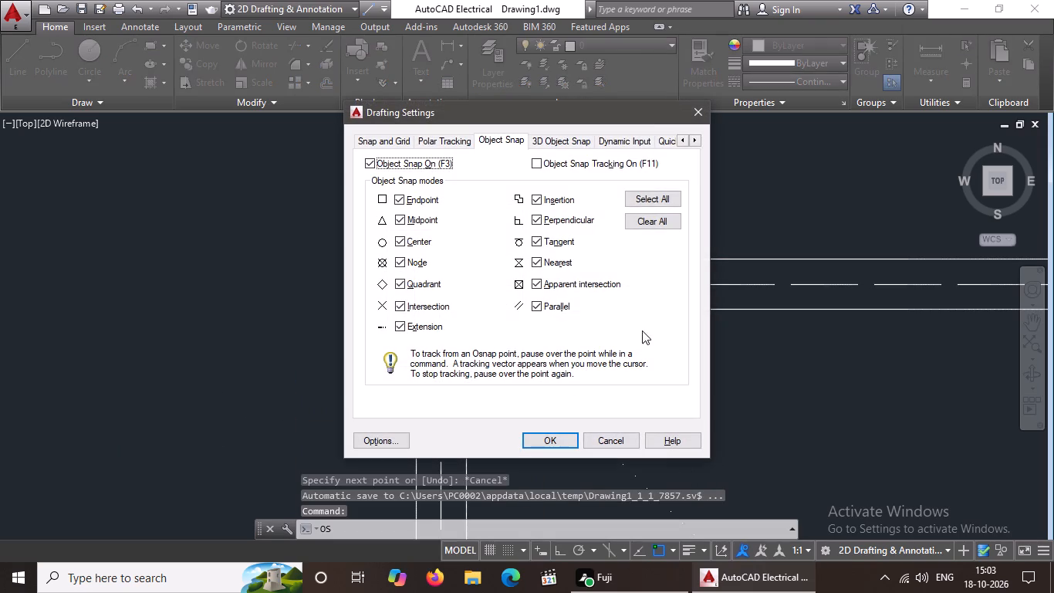
{"action": "left_click", "coordinate": [648, 198]}
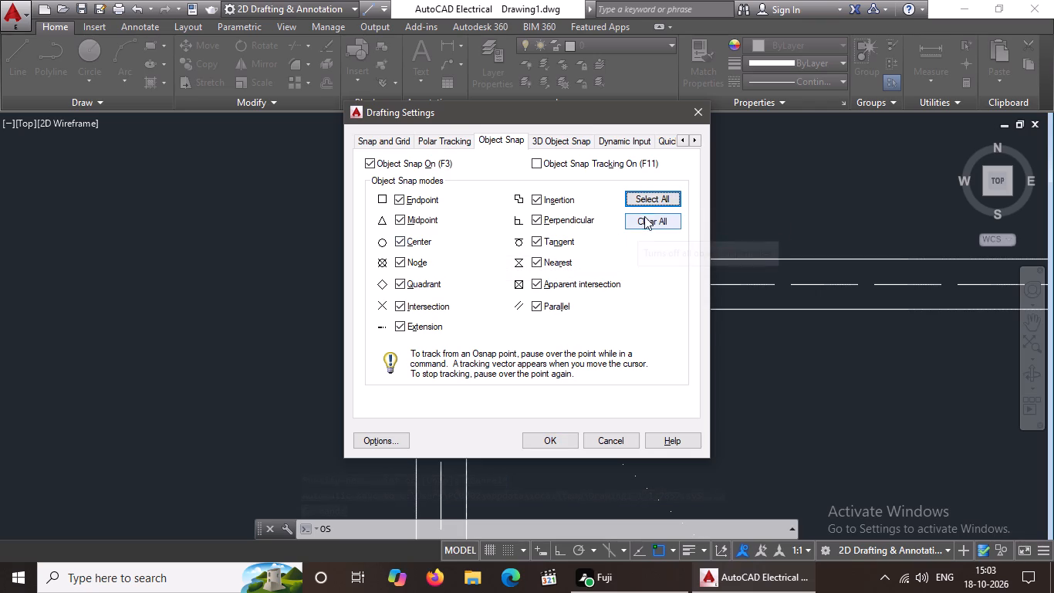
{"action": "left_click", "coordinate": [645, 215]}
{"action": "left_click", "coordinate": [421, 243]}
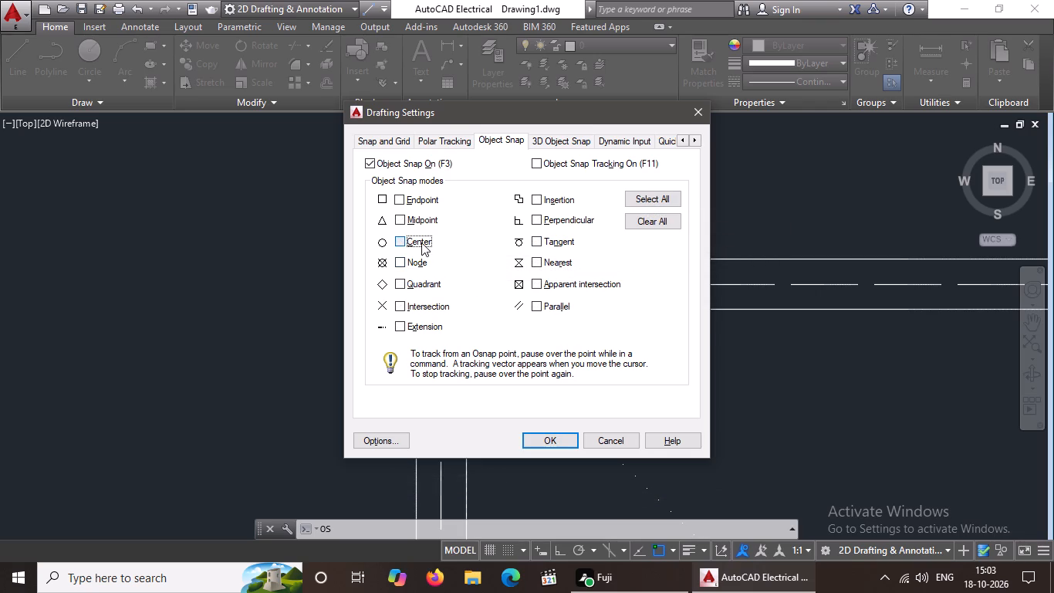
{"action": "left_click", "coordinate": [424, 216]}
{"action": "left_click", "coordinate": [421, 198]}
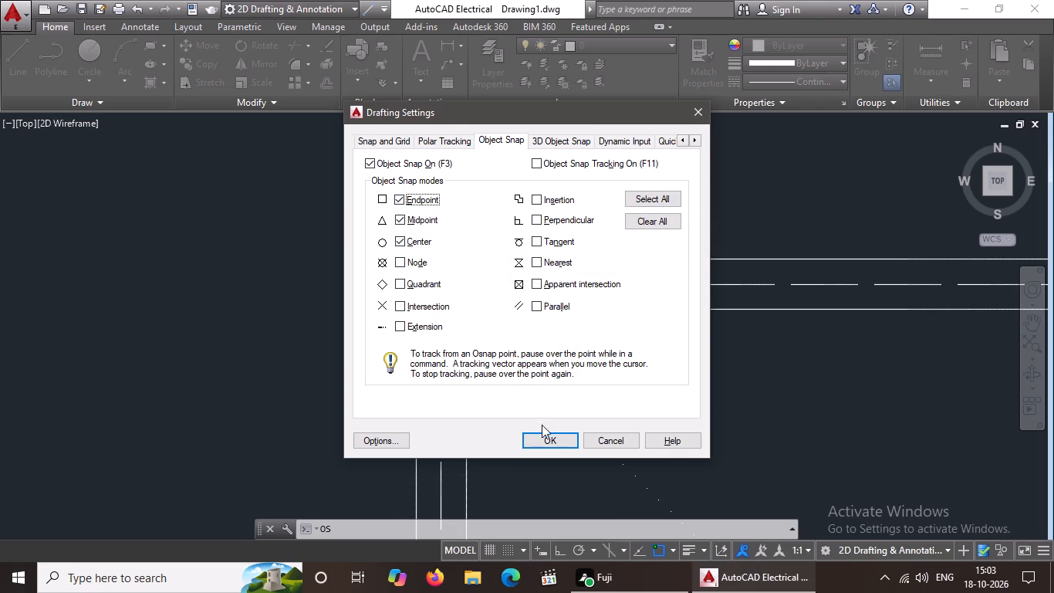
{"action": "left_click", "coordinate": [549, 437]}
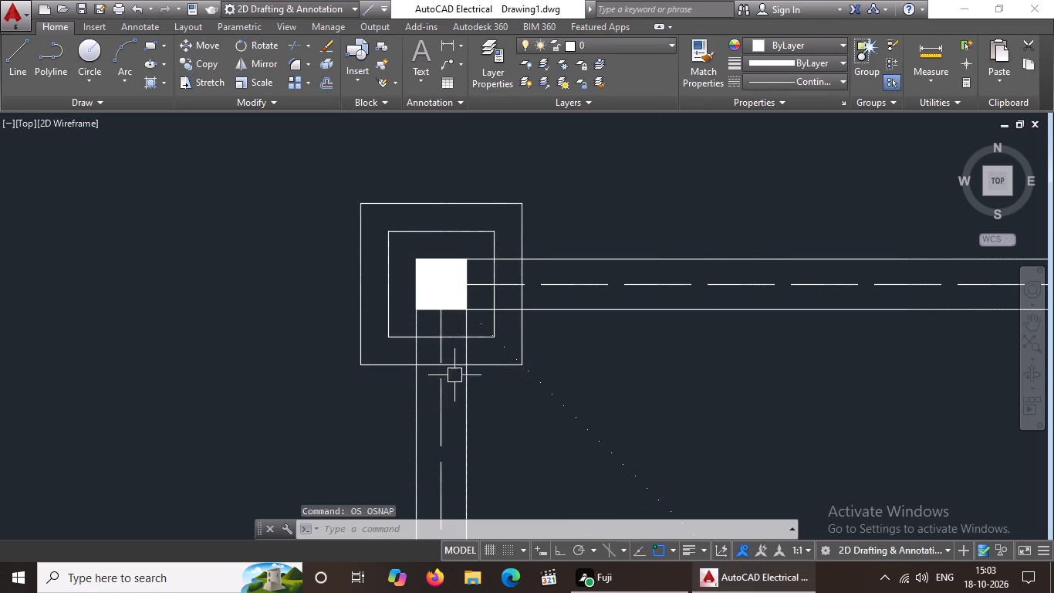
At the foundation plan's top-left footing, draw a line from the column's upper-right corner to the inner square's upper-right corner.
{"action": "left_click", "coordinate": [8, 63]}
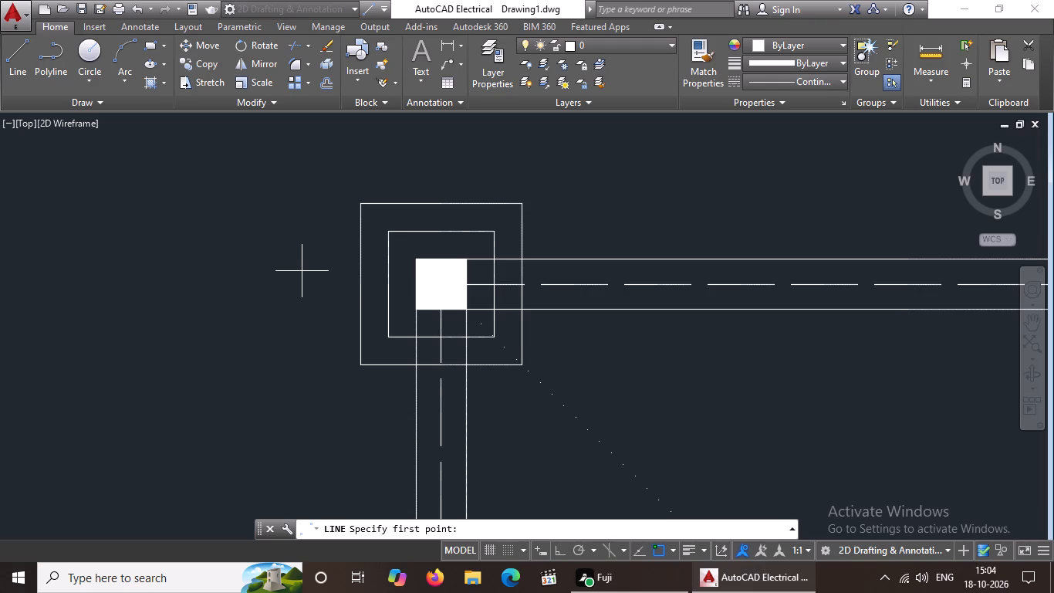
{"action": "left_click", "coordinate": [465, 261]}
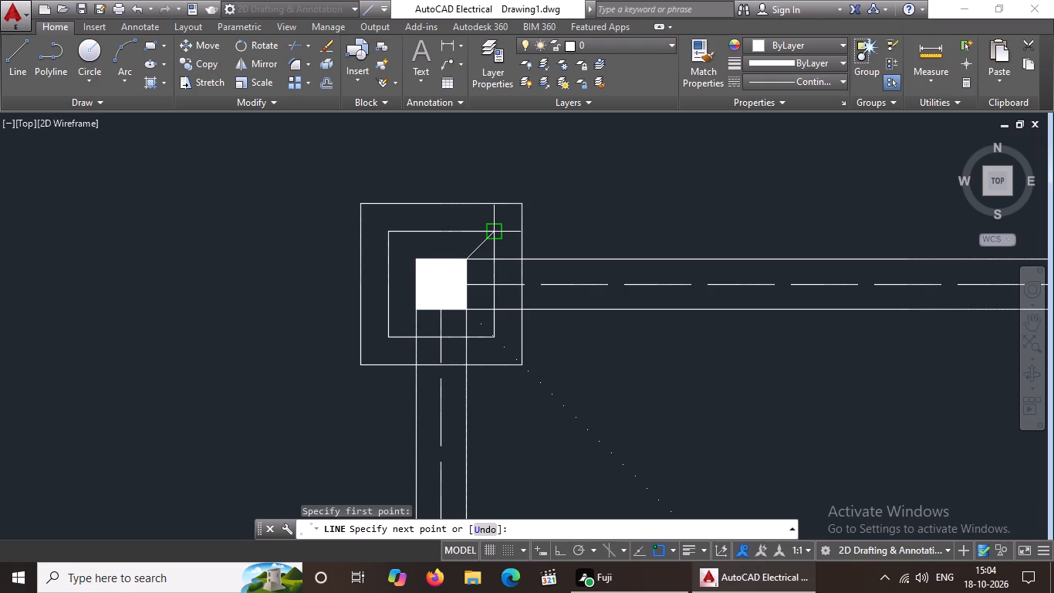
{"action": "left_click", "coordinate": [492, 232]}
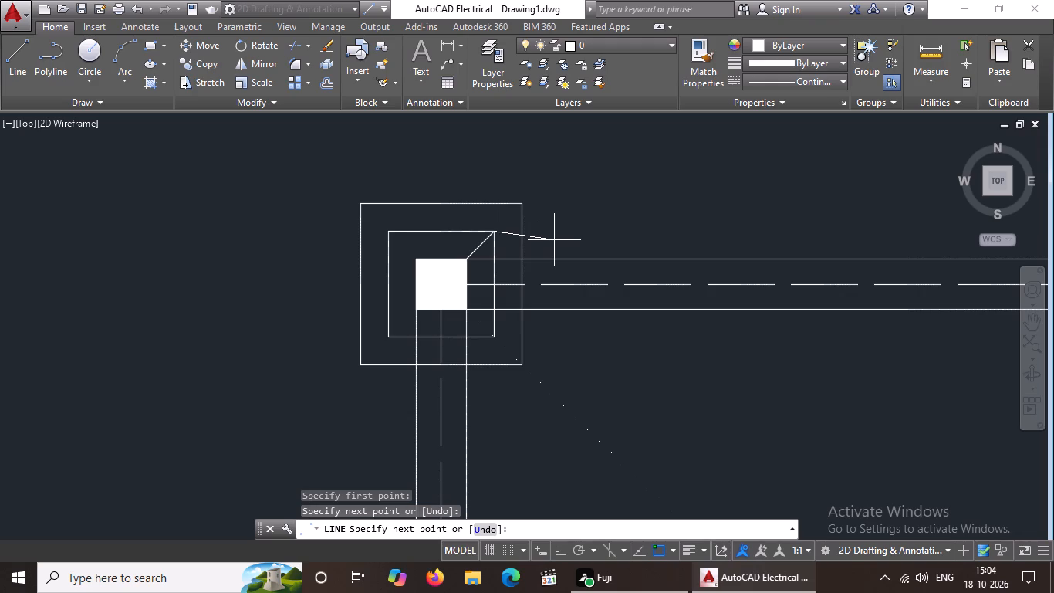
{"action": "key", "text": "Escape"}
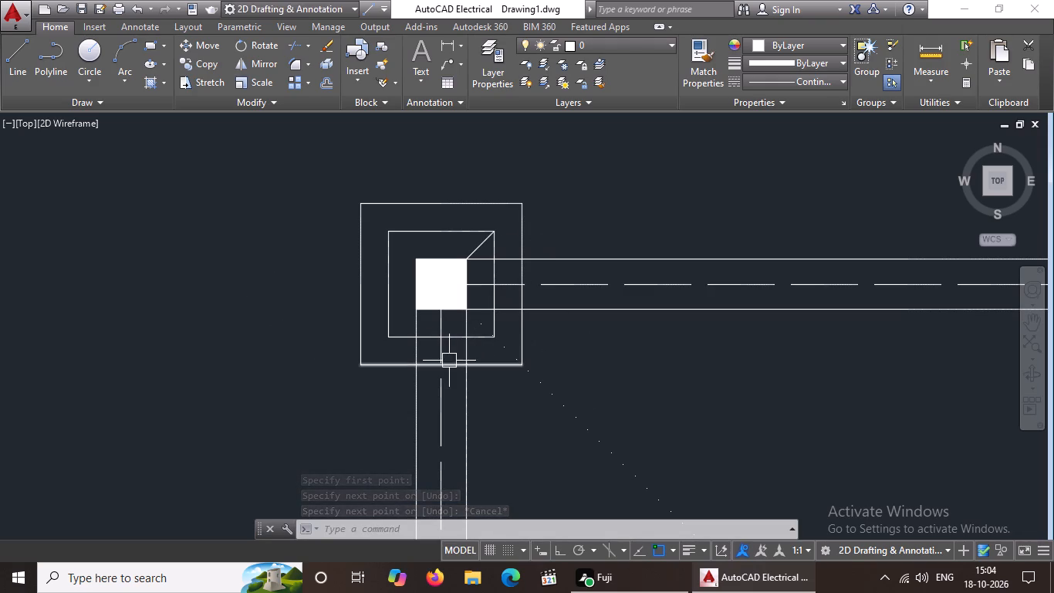
Draw three more corner lines in the top-left footing, joining the column's lower-right, upper-left and lower-left corners to the inner square's matching corners.
{"action": "left_click", "coordinate": [22, 63]}
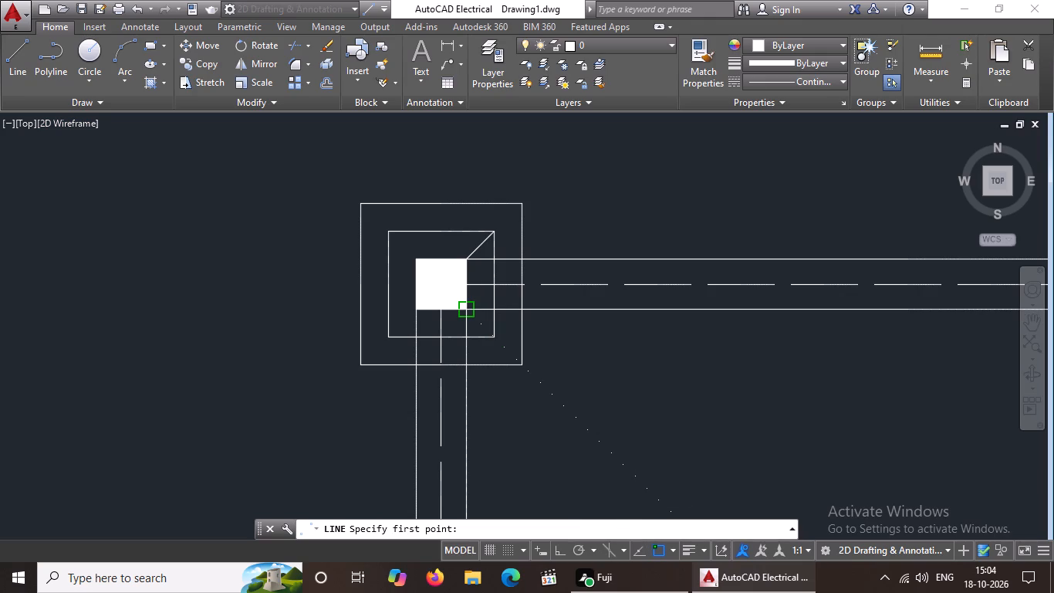
{"action": "left_click_drag", "start_coordinate": [468, 315], "coordinate": [471, 316]}
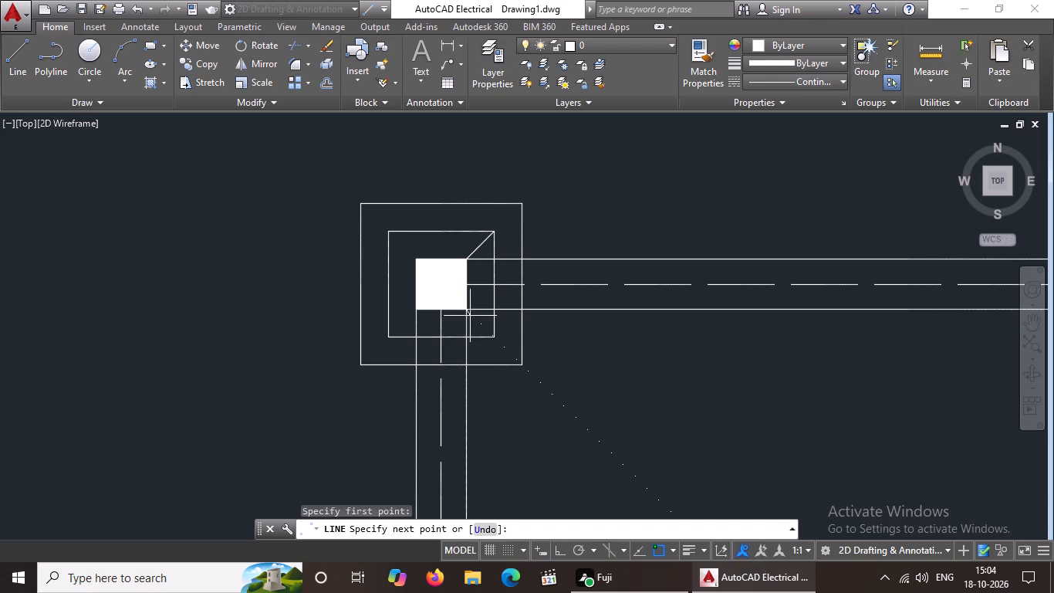
{"action": "left_click_drag", "start_coordinate": [471, 316], "coordinate": [480, 320]}
{"action": "left_click", "coordinate": [494, 336]}
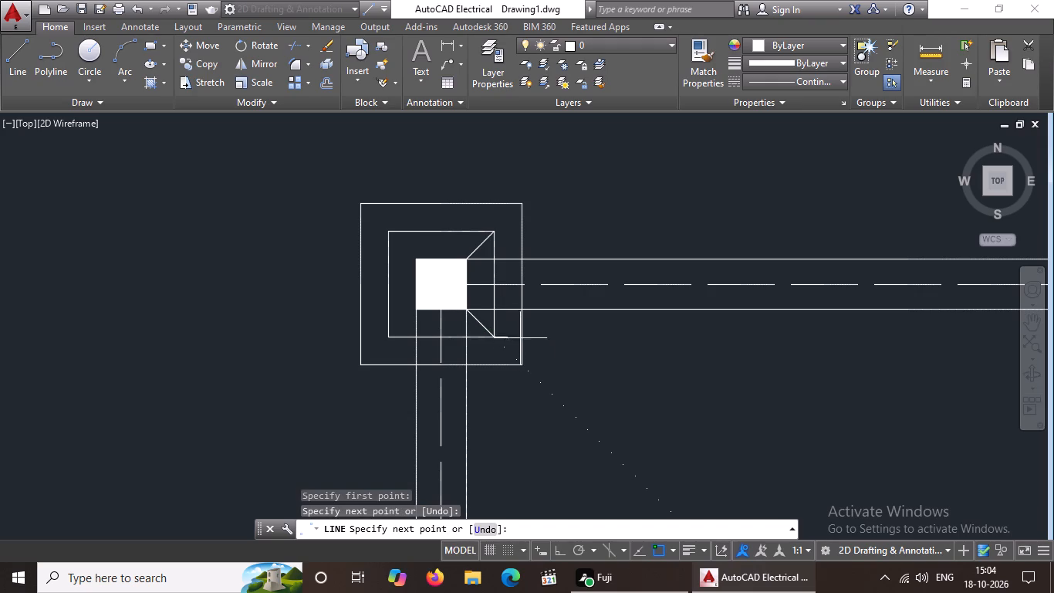
{"action": "key", "text": "Escape"}
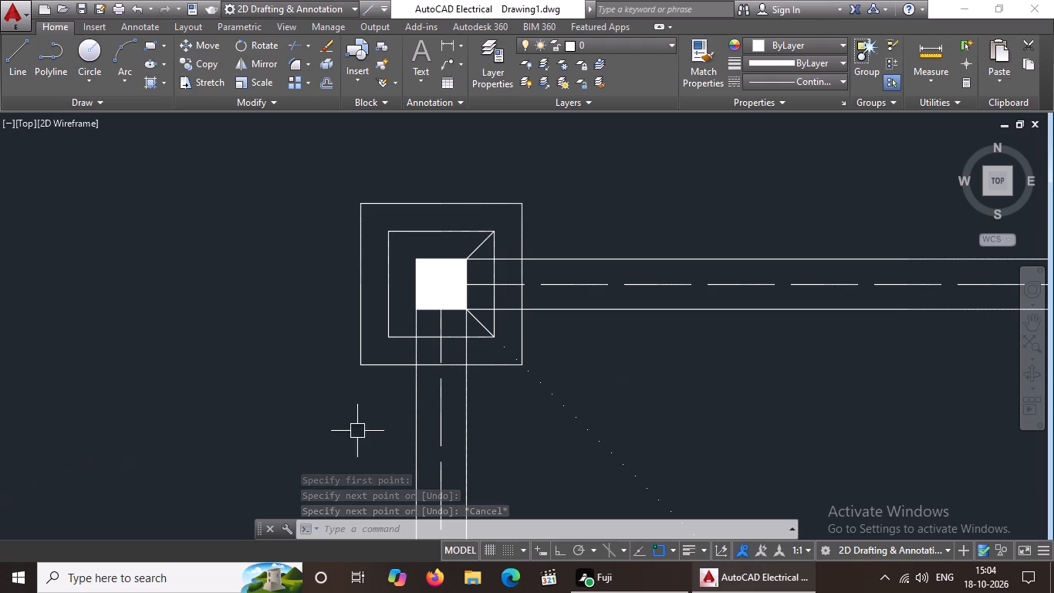
{"action": "left_click", "coordinate": [7, 66]}
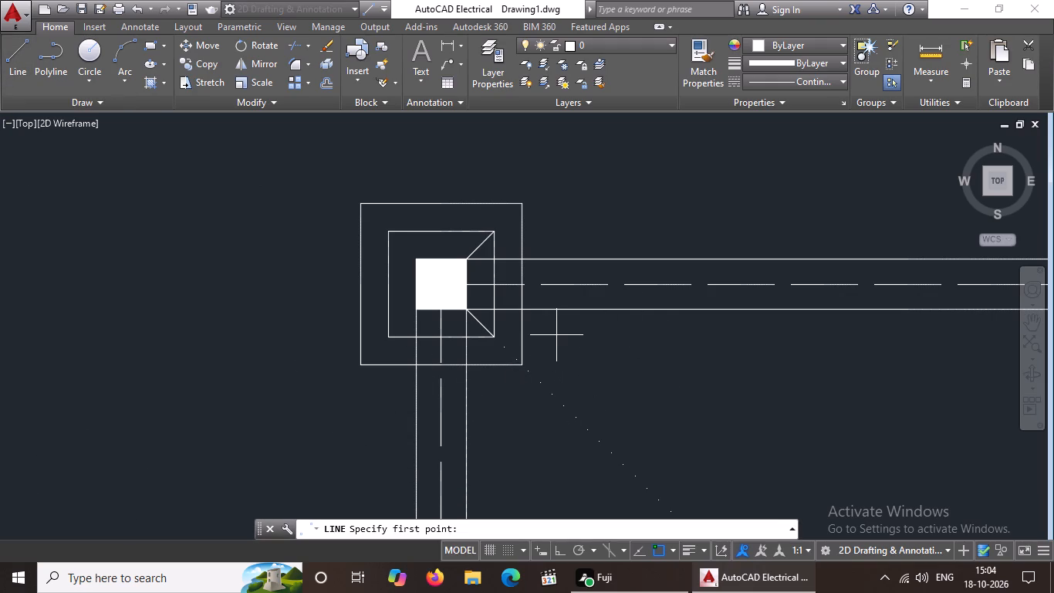
{"action": "left_click", "coordinate": [388, 234]}
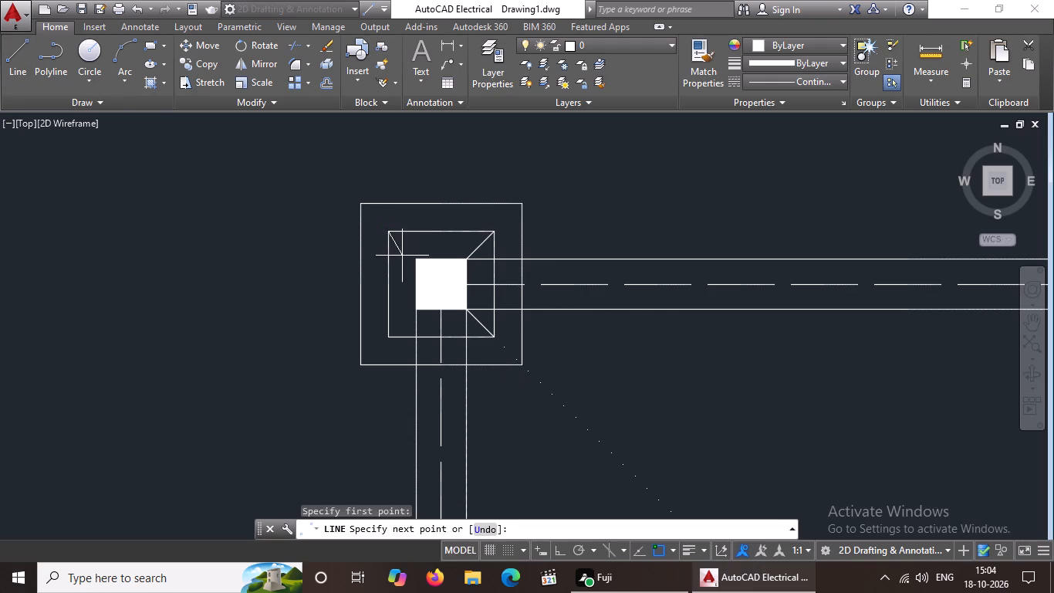
{"action": "left_click", "coordinate": [418, 259]}
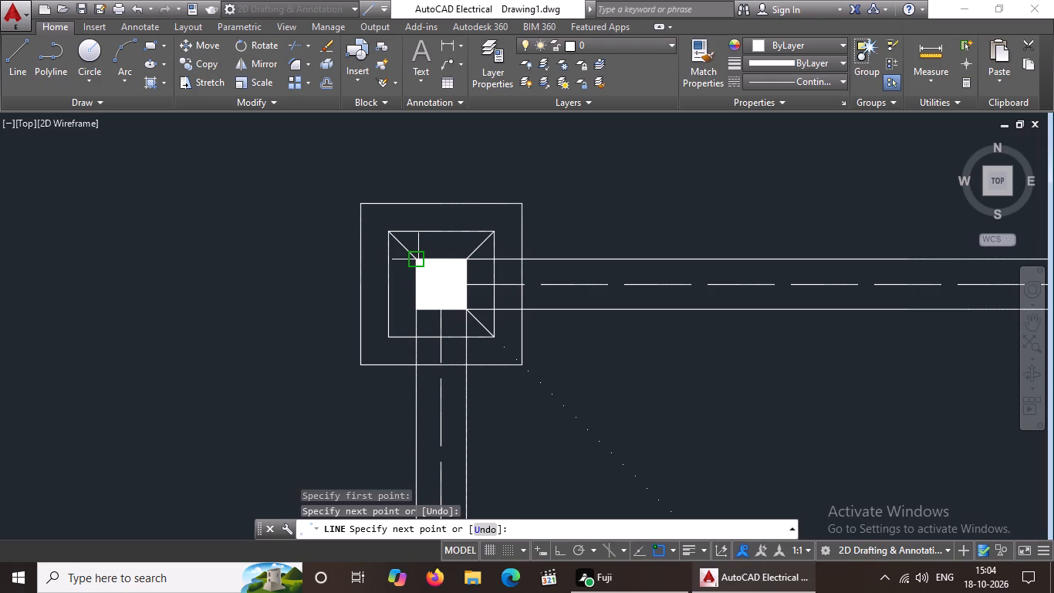
{"action": "key", "text": "Escape"}
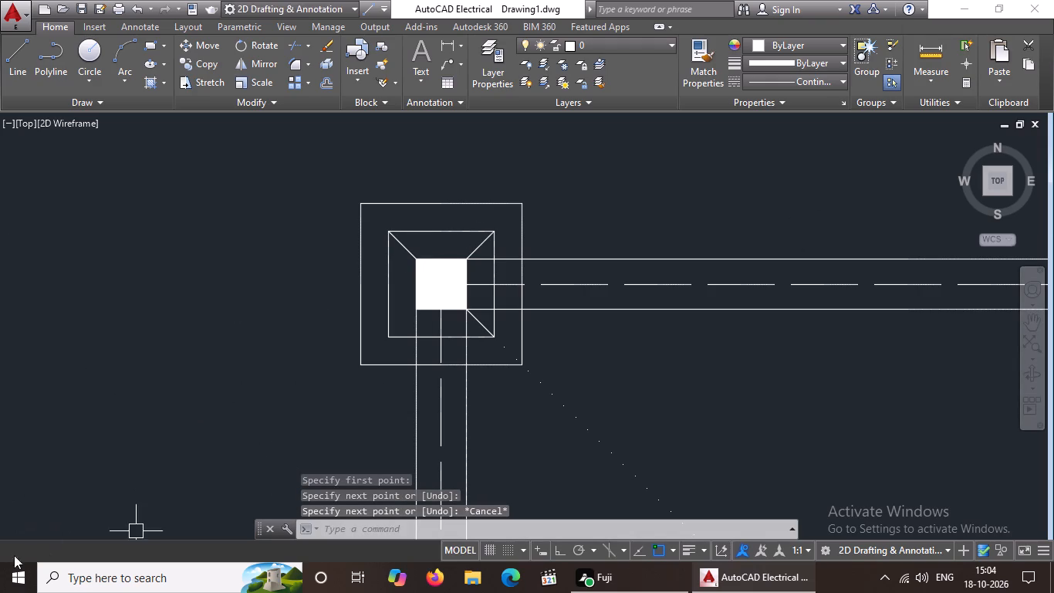
{"action": "left_click", "coordinate": [17, 66]}
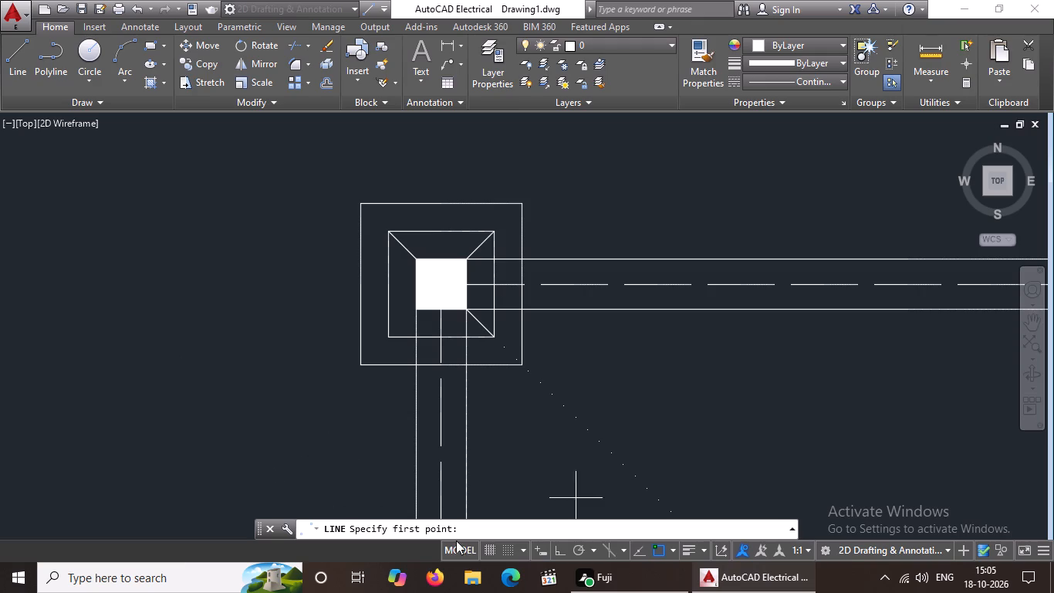
{"action": "left_click", "coordinate": [387, 338]}
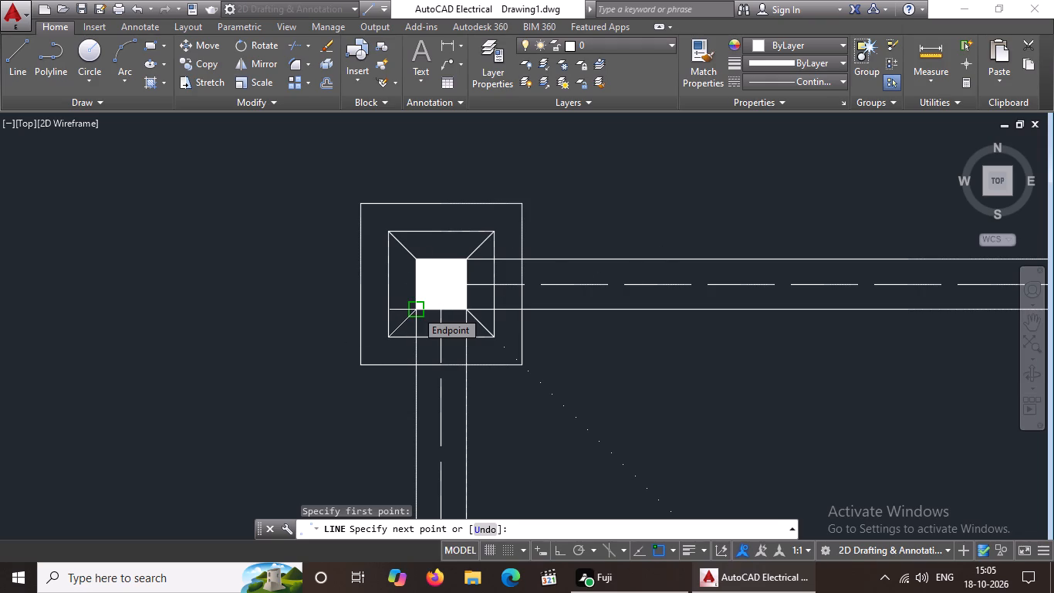
{"action": "left_click", "coordinate": [416, 310]}
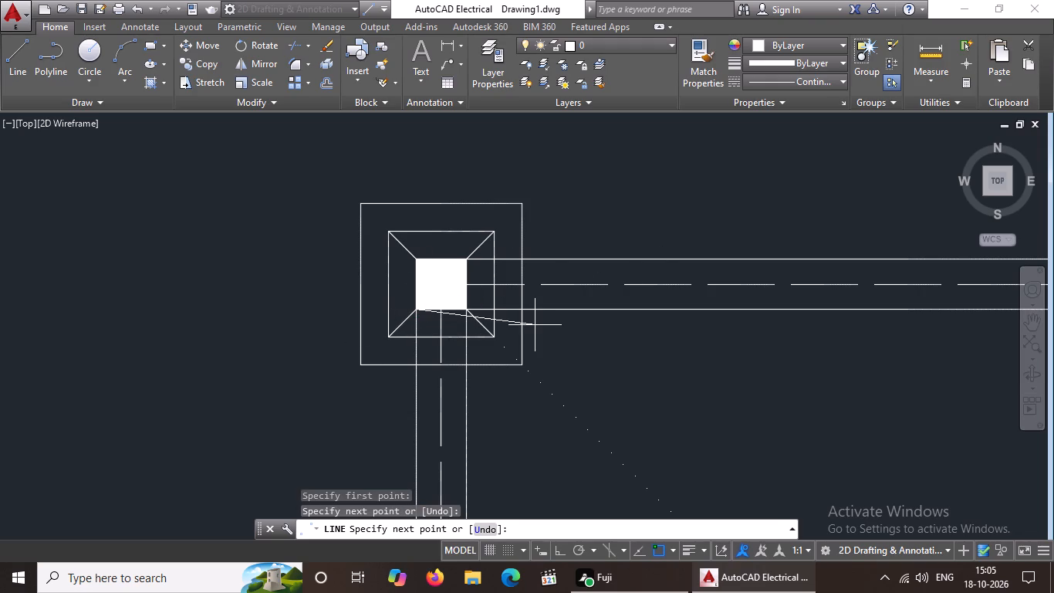
{"action": "key", "text": "Escape"}
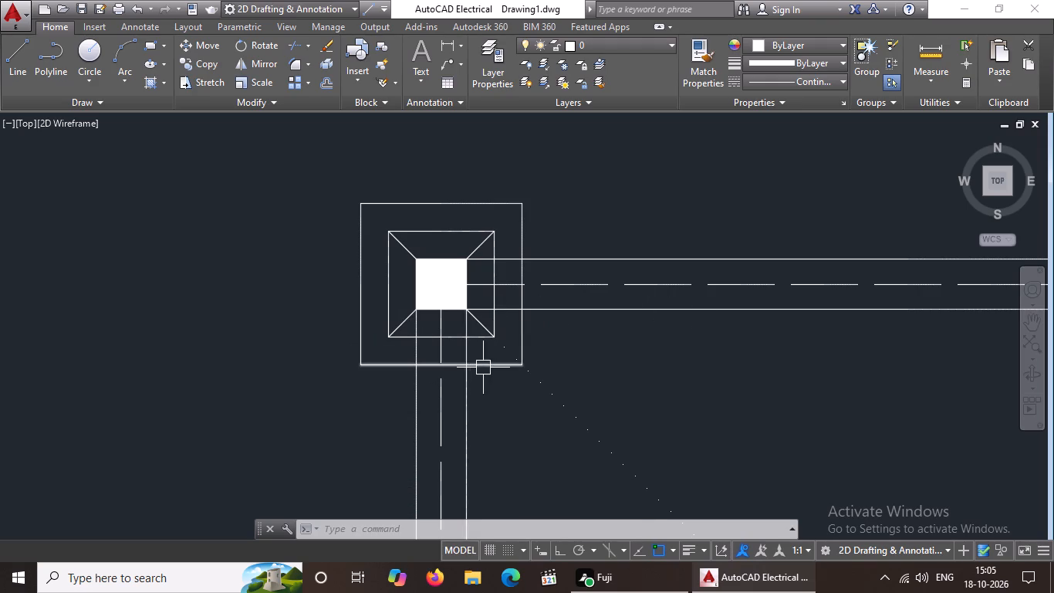
Change the bottom edge of the top-left footing's outer square to the ACAD_ISO02W100 linetype with a linetype scale of 0.5.
{"action": "scroll", "coordinate": [491, 364], "scroll_direction": "down", "scroll_amount": 2}
{"action": "scroll", "coordinate": [468, 361], "scroll_direction": "up", "scroll_amount": 3}
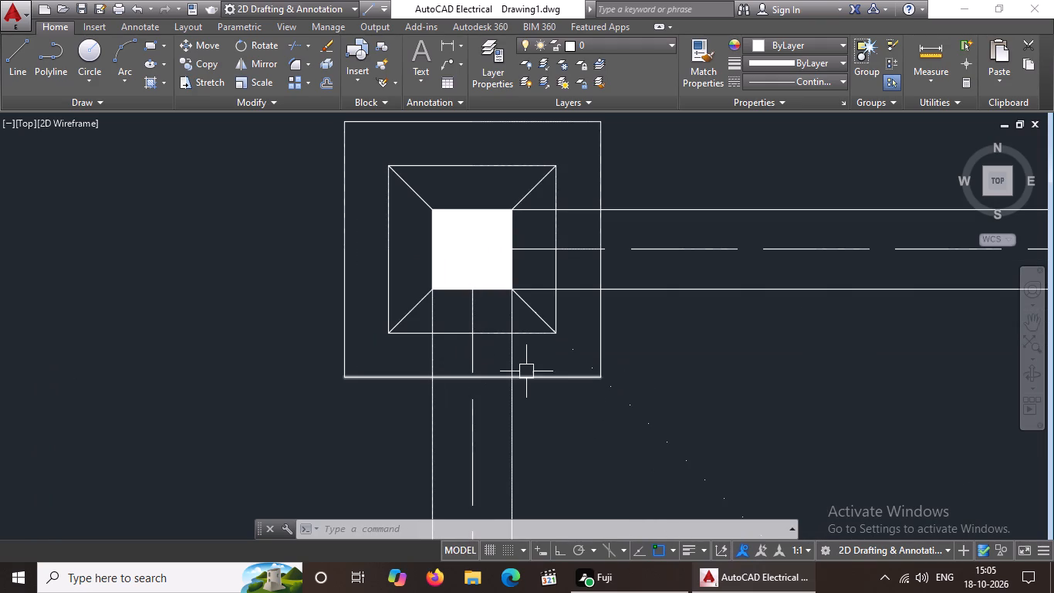
{"action": "left_click", "coordinate": [527, 371]}
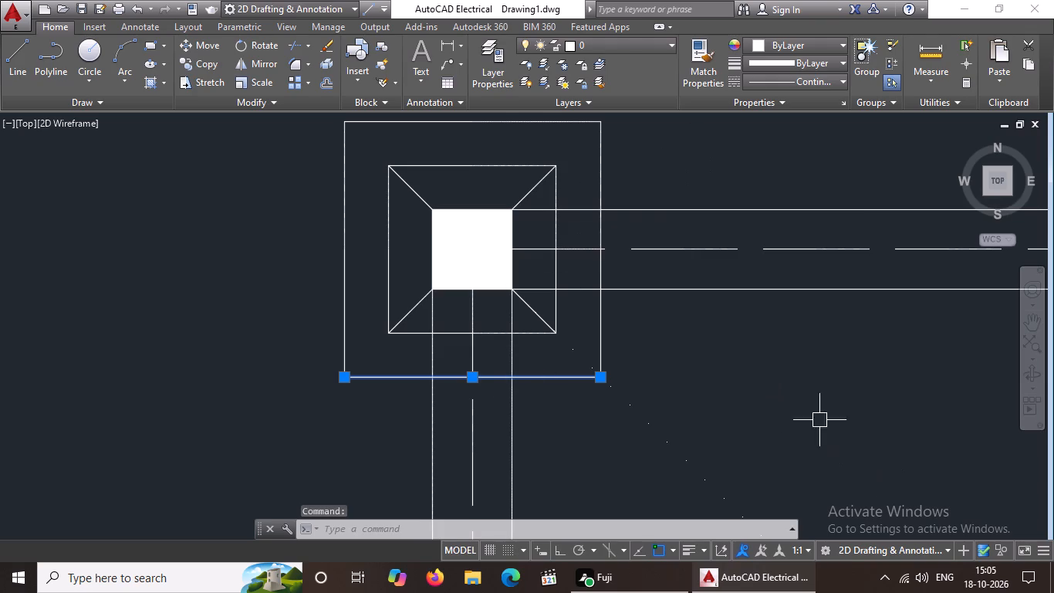
{"action": "left_click", "coordinate": [782, 81]}
{"action": "left_click", "coordinate": [782, 141]}
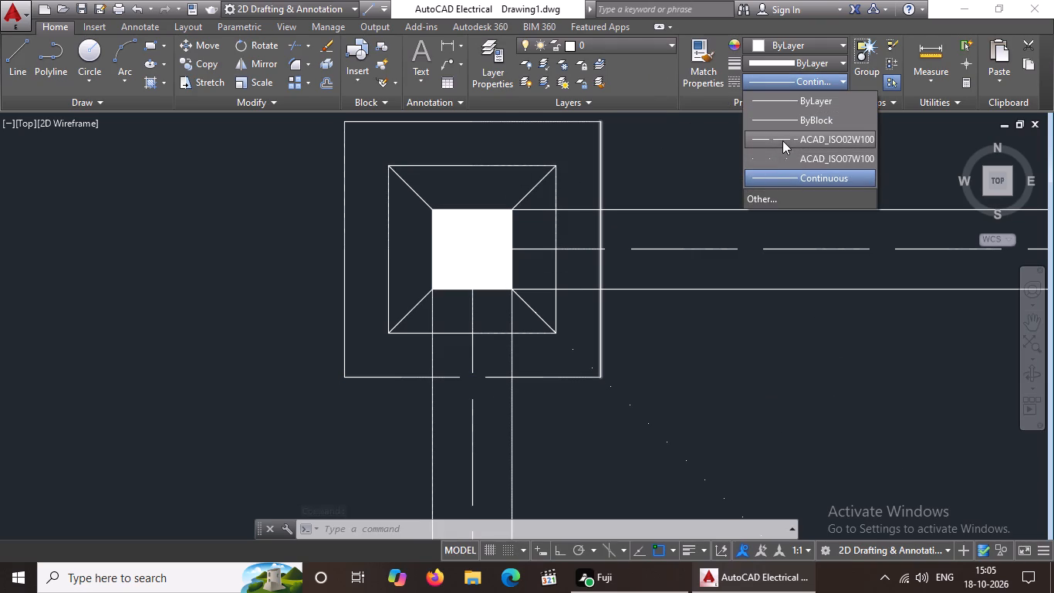
{"action": "right_click", "coordinate": [723, 323]}
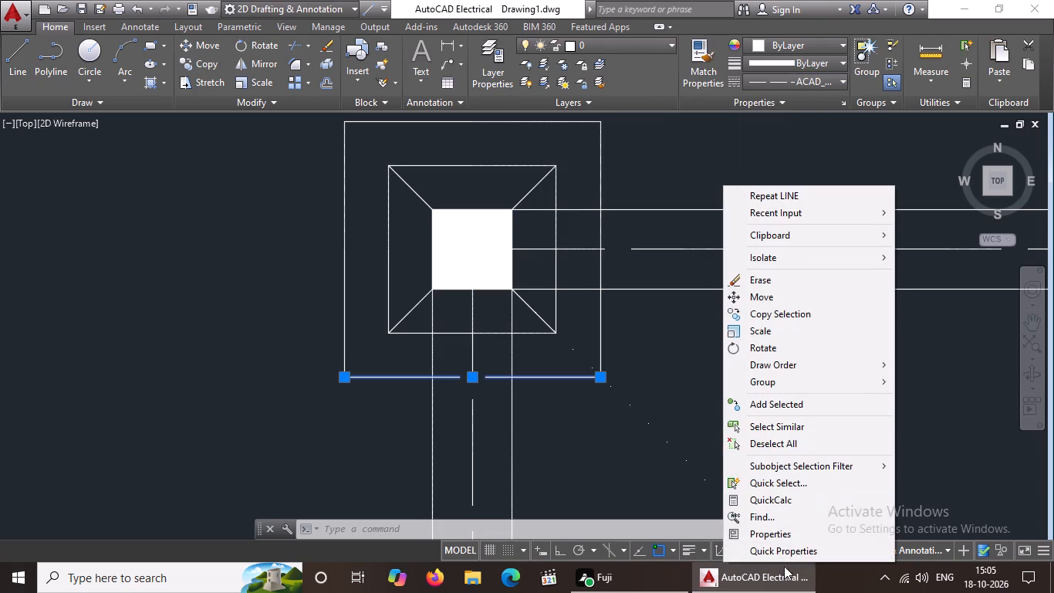
{"action": "left_click", "coordinate": [789, 532]}
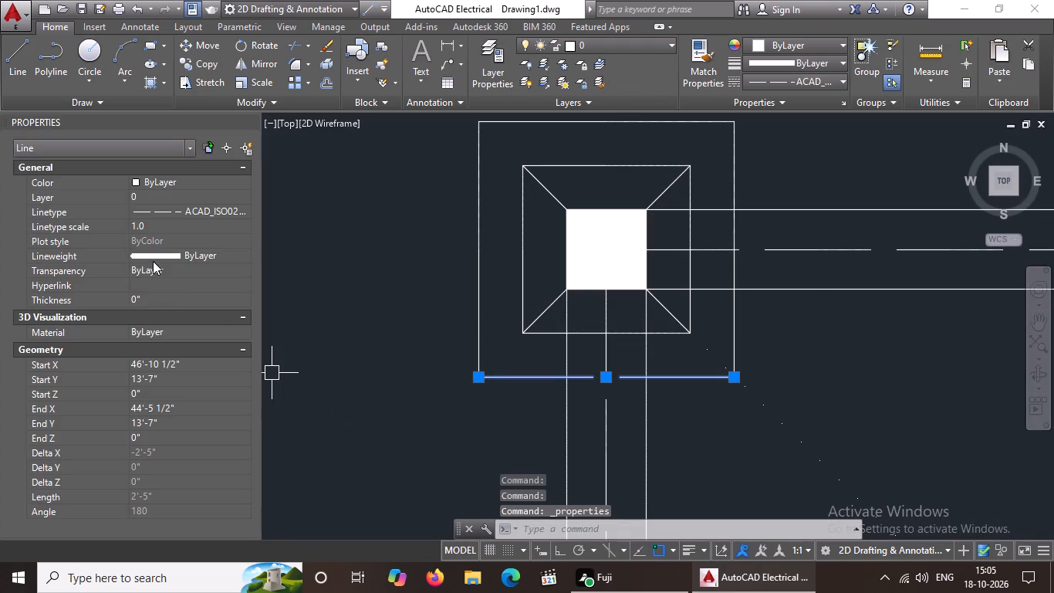
{"action": "left_click", "coordinate": [161, 224]}
{"action": "key", "text": "BackSpace"}
{"action": "key", "text": "BackSpace"}
{"action": "key", "text": "BackSpace"}
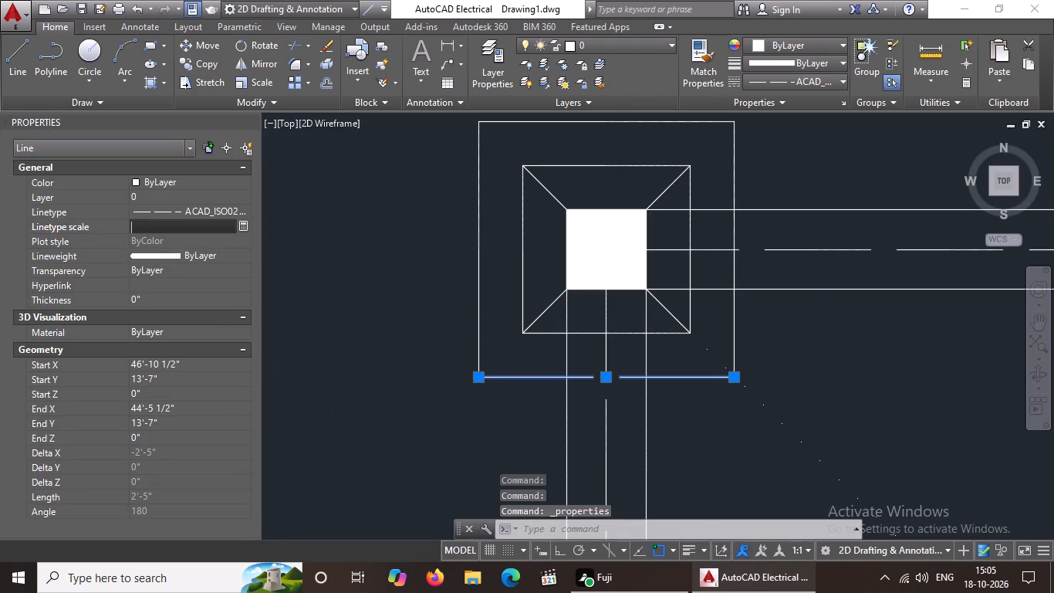
{"action": "key", "text": "BackSpace"}
{"action": "type", "text": "0.5"}
{"action": "key", "text": "Return"}
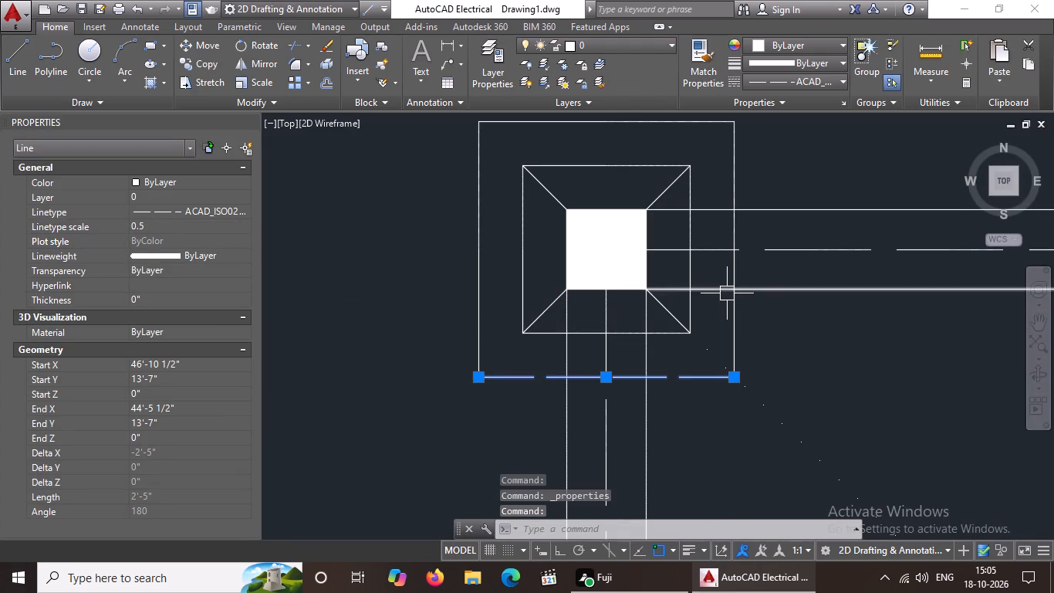
Change the right edge of the same outer footing square to the ACAD_ISO02W100 linetype with a linetype scale of 0.5.
{"action": "left_click", "coordinate": [736, 307]}
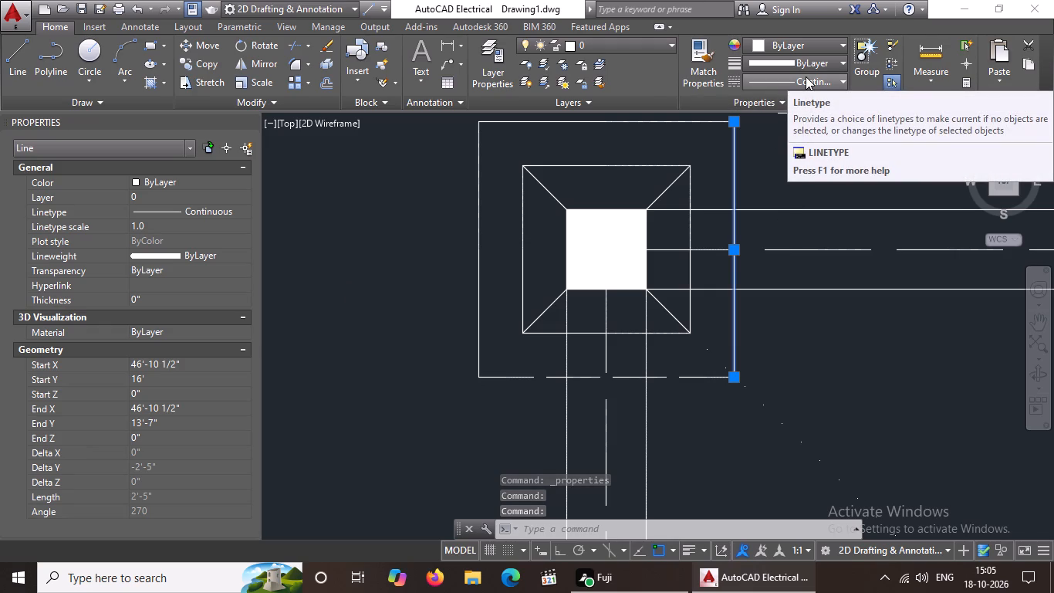
{"action": "left_click", "coordinate": [806, 76]}
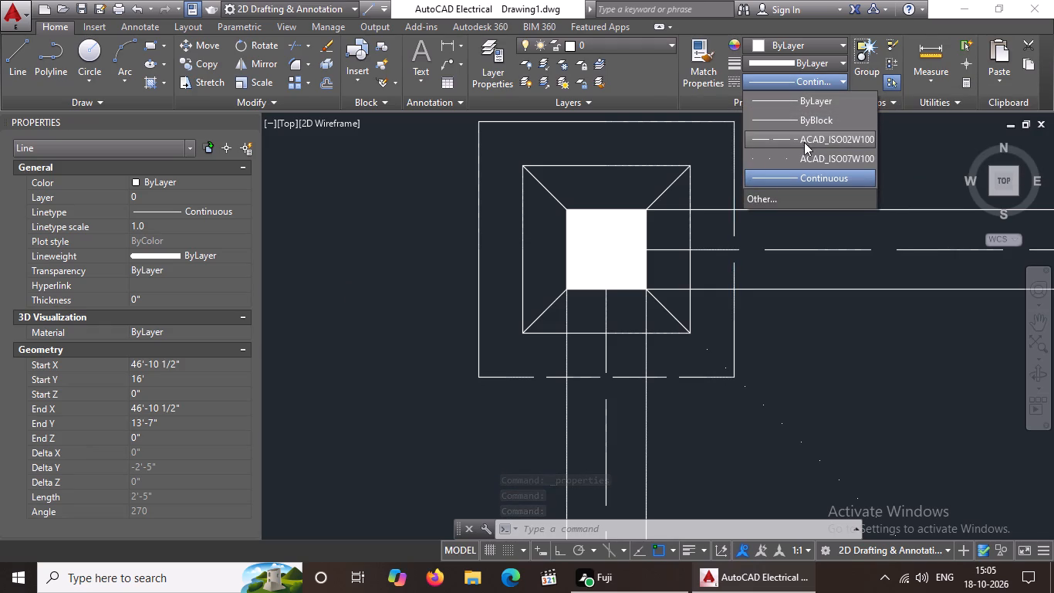
{"action": "left_click", "coordinate": [804, 141]}
{"action": "left_click", "coordinate": [160, 227]}
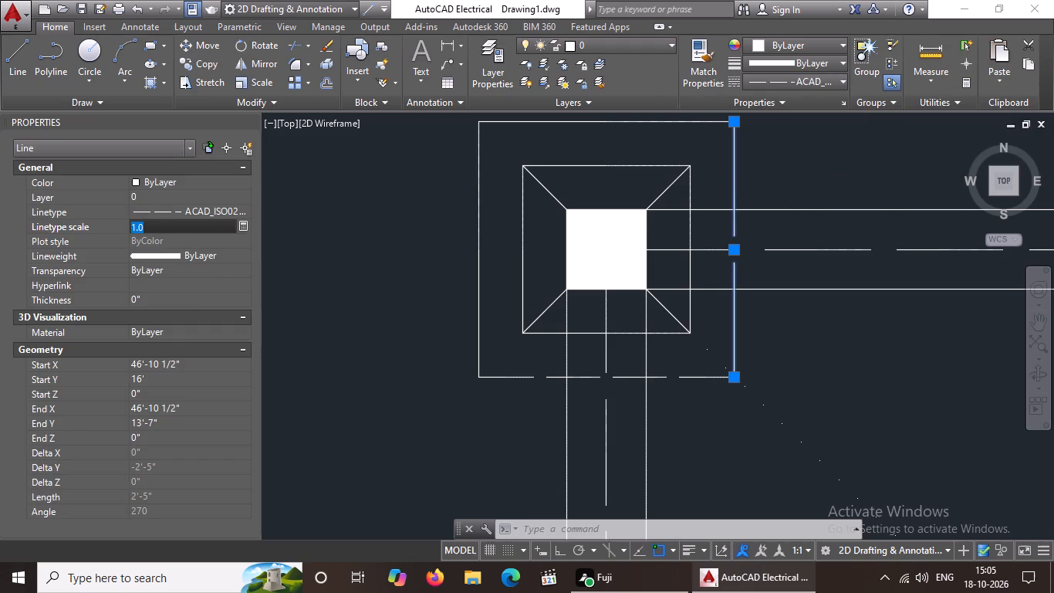
{"action": "key", "text": "BackSpace"}
{"action": "key", "text": "BackSpace"}
{"action": "key", "text": "BackSpace"}
{"action": "key", "text": "BackSpace"}
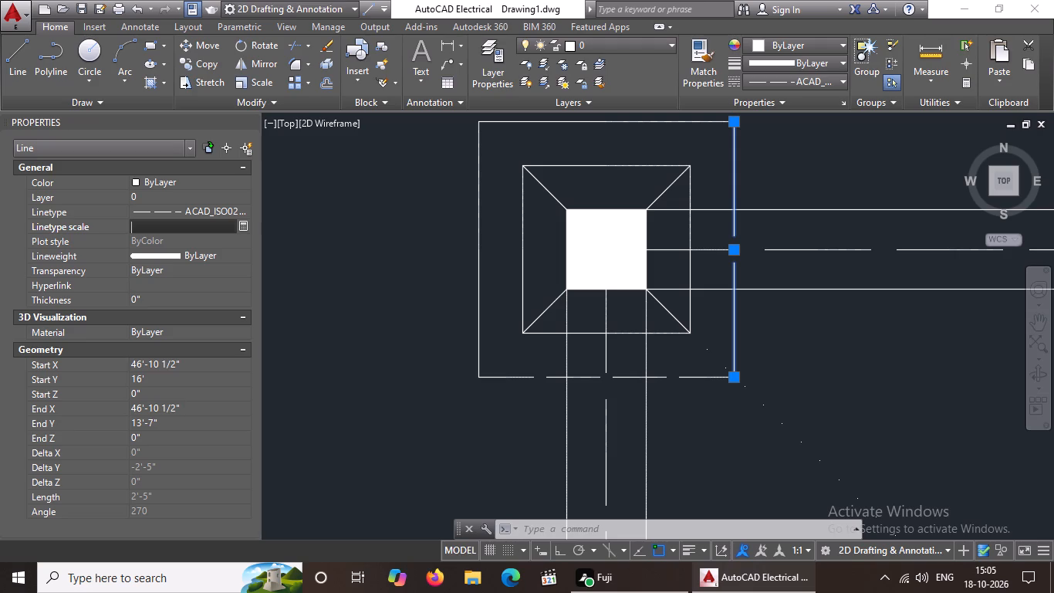
{"action": "type", "text": "0.5"}
{"action": "key", "text": "Return"}
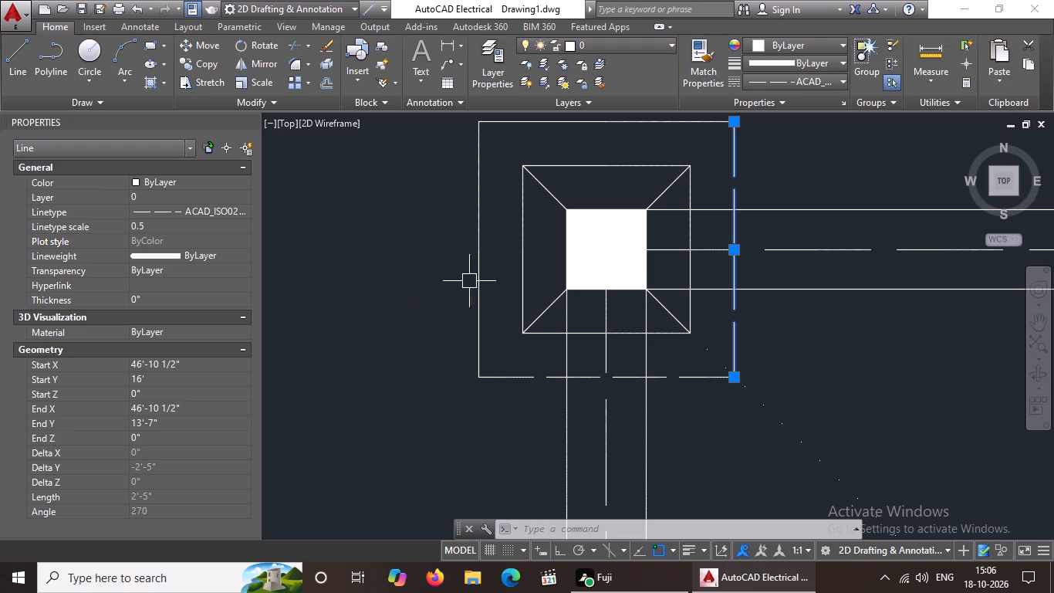
Change the top edge of the outer footing square to the ACAD_ISO02W100 linetype with a linetype scale of 0.5.
{"action": "middle_click_drag", "start_coordinate": [493, 266], "coordinate": [468, 398]}
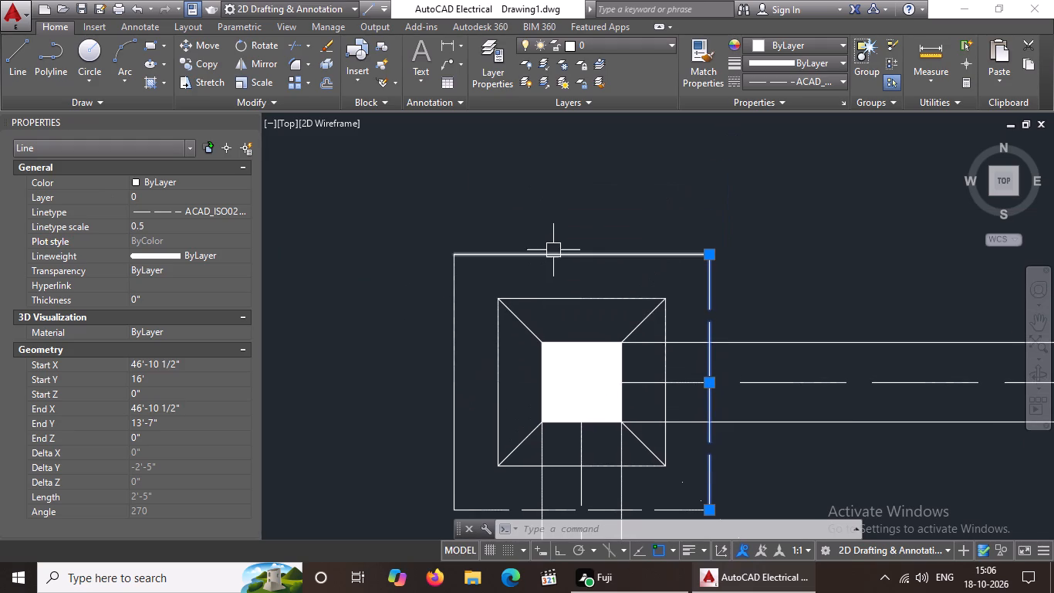
{"action": "left_click", "coordinate": [553, 250]}
{"action": "left_click", "coordinate": [778, 74]}
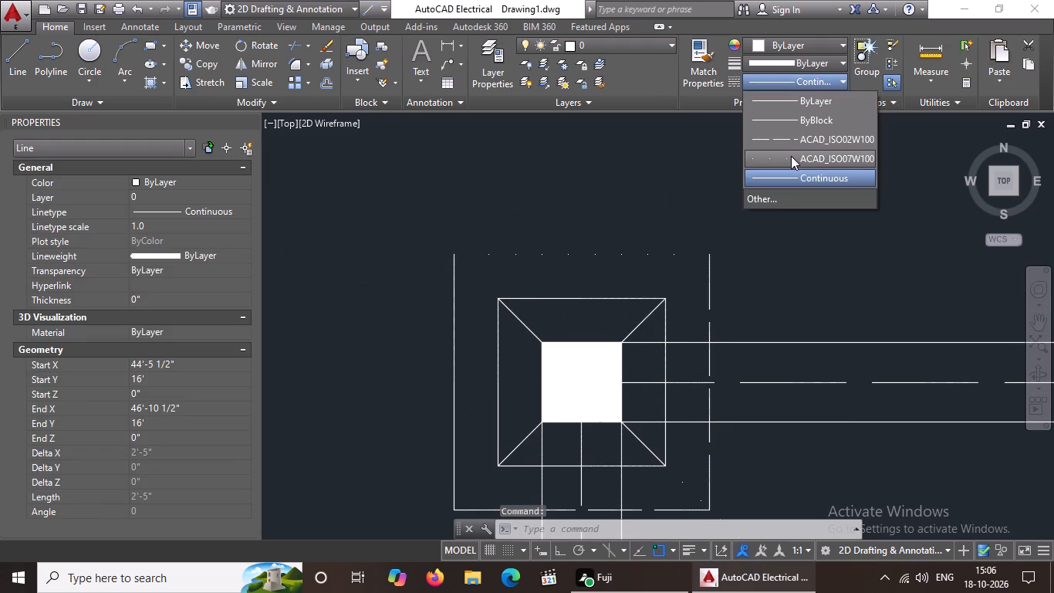
{"action": "left_click", "coordinate": [793, 143]}
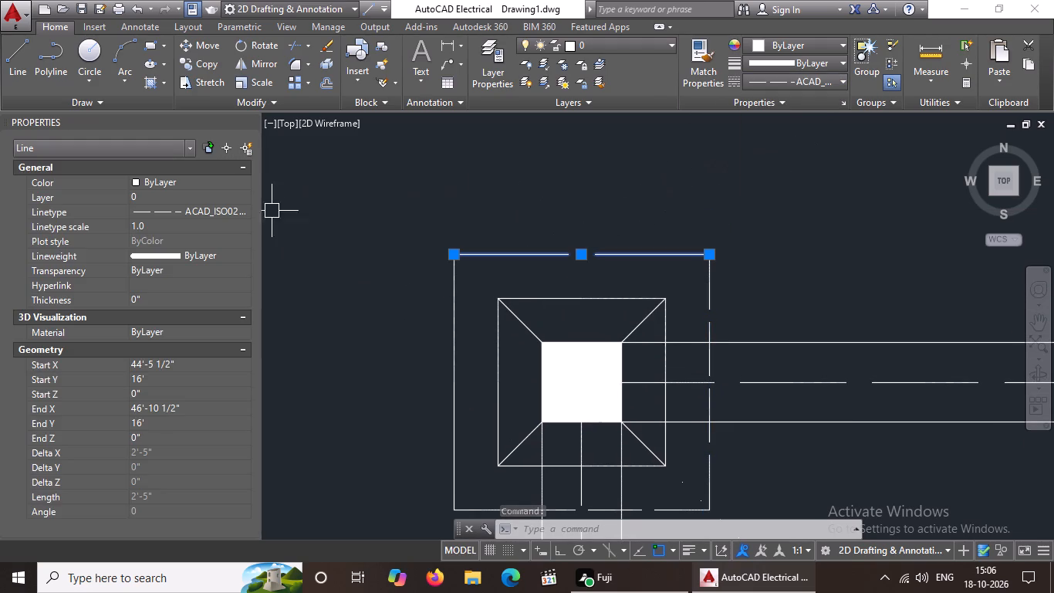
{"action": "left_click", "coordinate": [193, 222]}
{"action": "key", "text": "BackSpace"}
{"action": "key", "text": "BackSpace"}
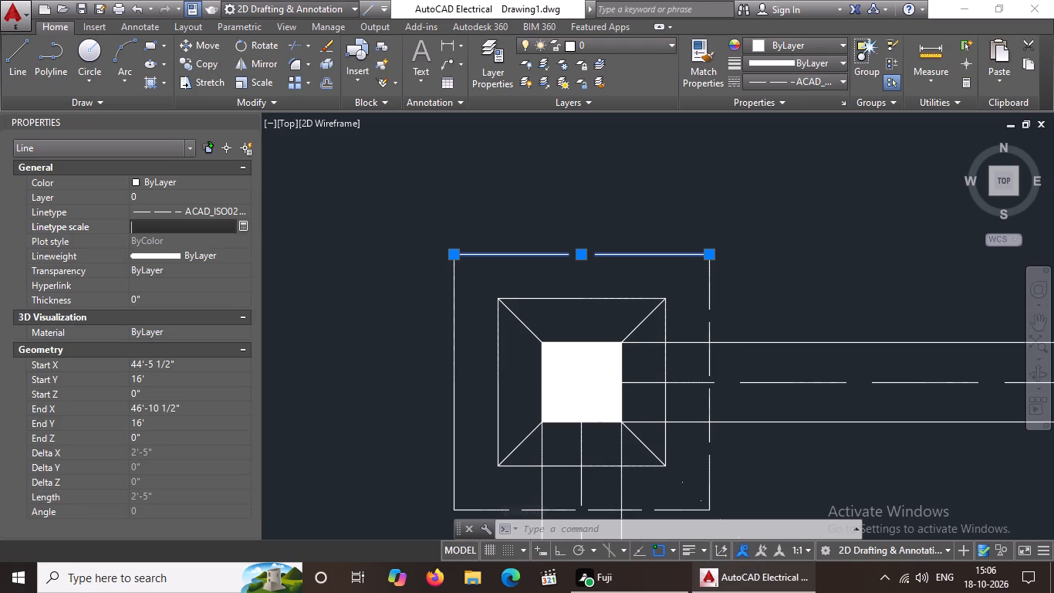
{"action": "key", "text": "BackSpace"}
{"action": "key", "text": "BackSpace"}
{"action": "type", "text": "0.5"}
{"action": "key", "text": "Return"}
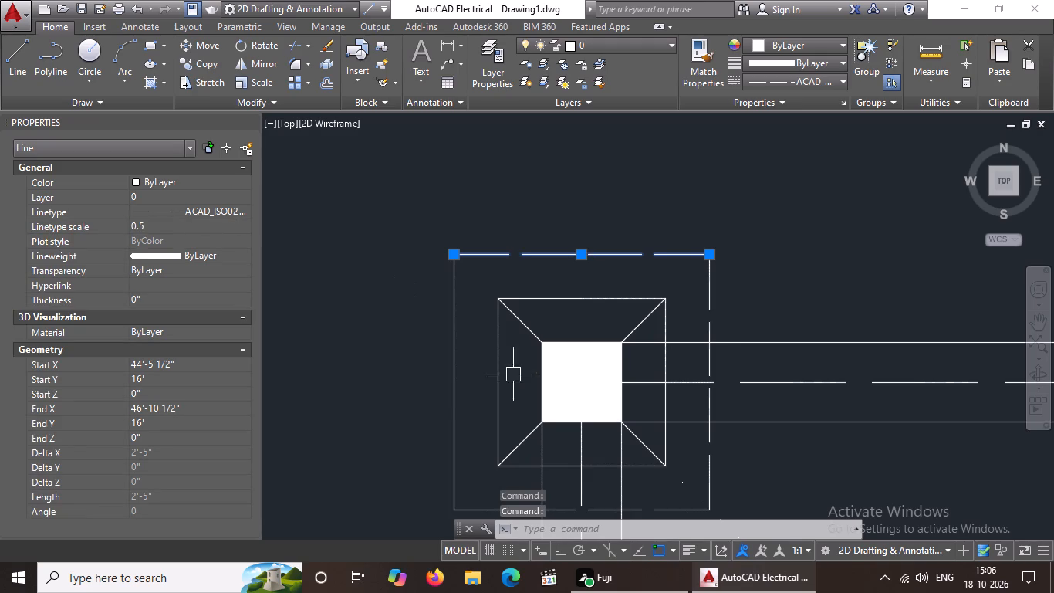
Change the left edge of the outer footing square to the ACAD_ISO02W100 linetype with a linetype scale of 0.5.
{"action": "left_click", "coordinate": [456, 402]}
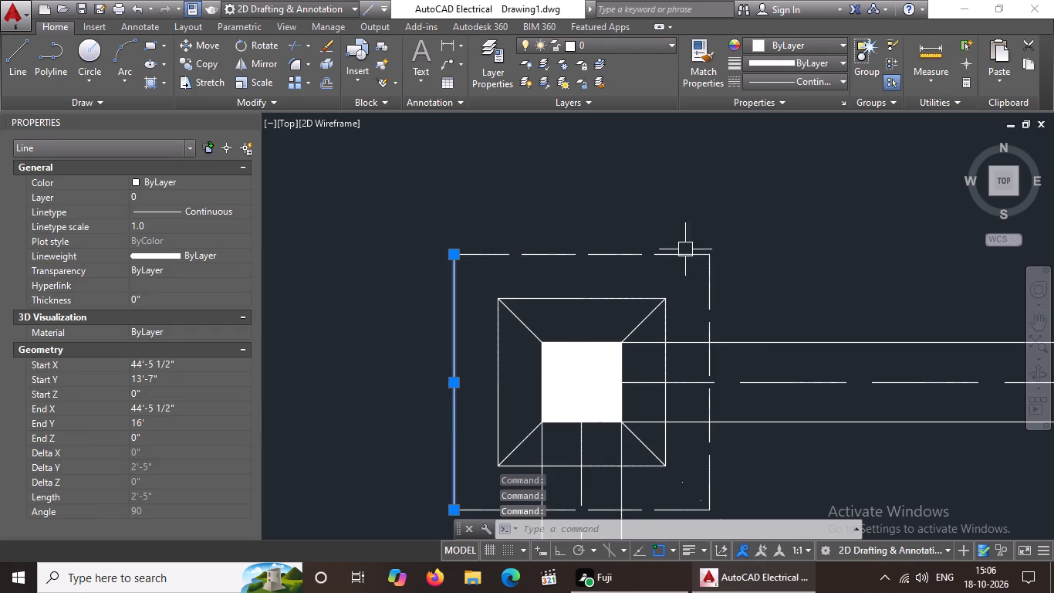
{"action": "left_click", "coordinate": [812, 80]}
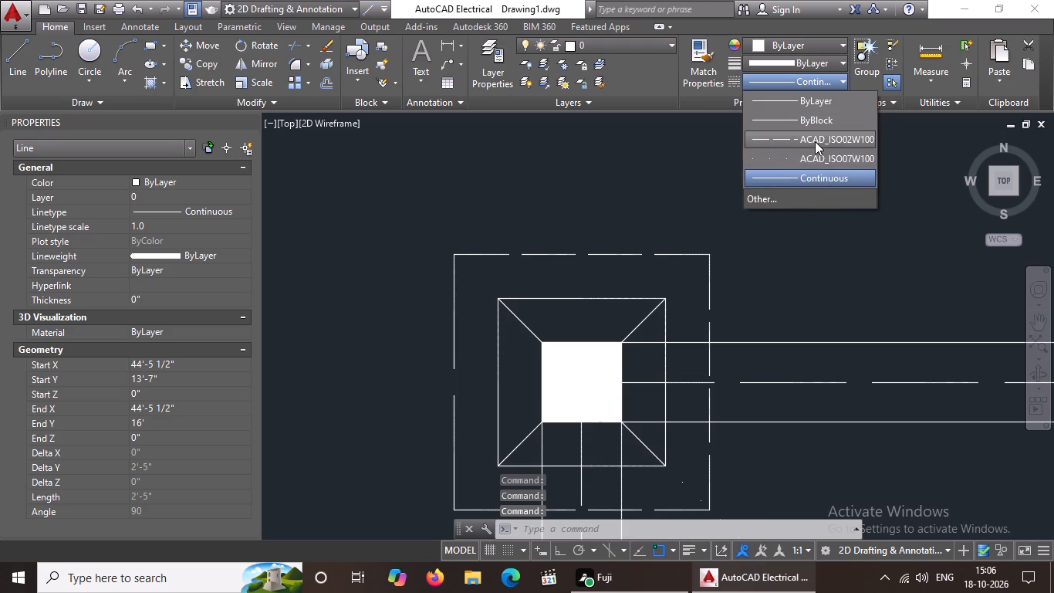
{"action": "left_click", "coordinate": [815, 140]}
{"action": "left_click", "coordinate": [171, 229]}
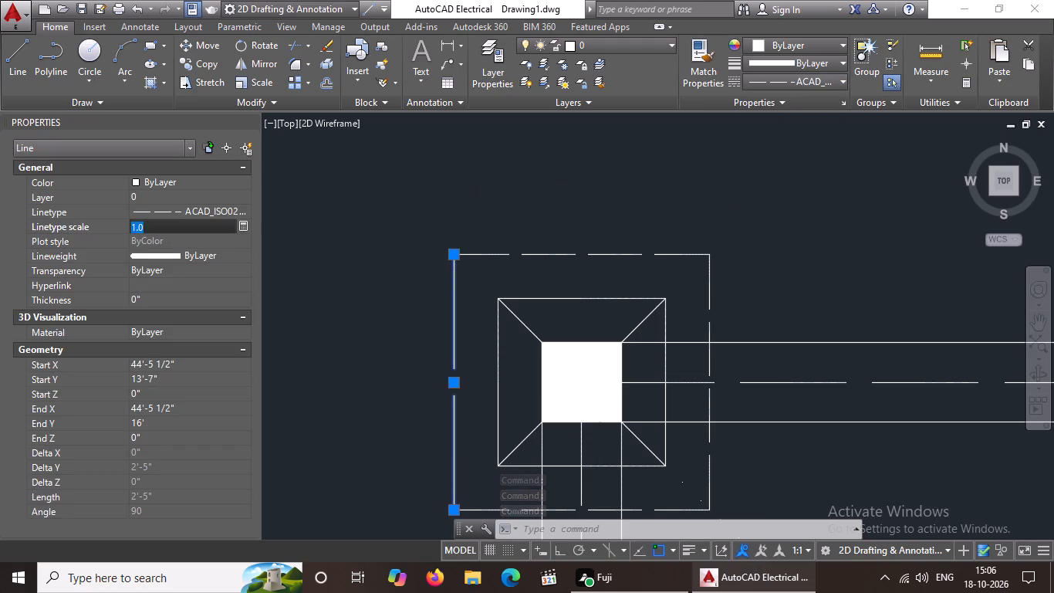
{"action": "key", "text": "BackSpace"}
{"action": "key", "text": "BackSpace"}
{"action": "key", "text": "BackSpace"}
{"action": "type", "text": "0.5"}
{"action": "key", "text": "Return"}
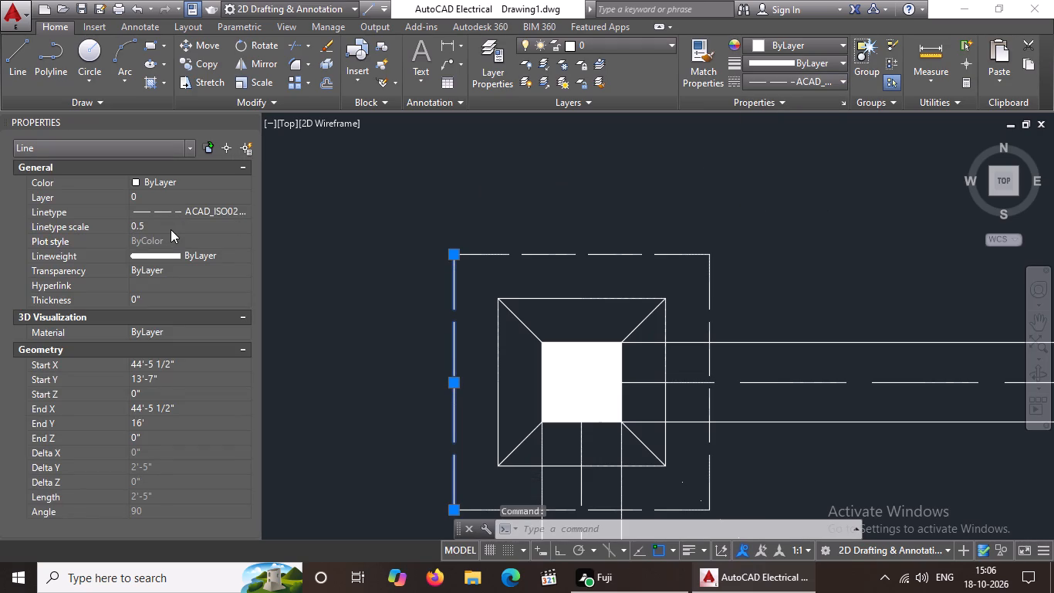
Draw the two lower corner diagonals on the second footing of the top row, joining the inner footing square's corners to the column's corners.
{"action": "scroll", "coordinate": [569, 236], "scroll_direction": "down", "scroll_amount": 1}
{"action": "scroll", "coordinate": [632, 254], "scroll_direction": "down", "scroll_amount": 2}
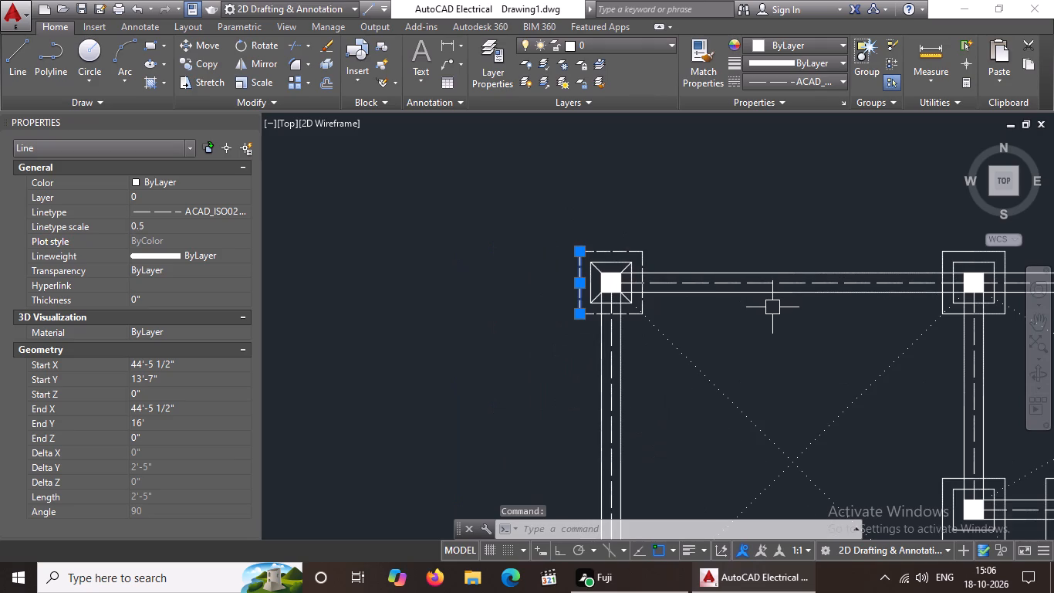
{"action": "middle_click_drag", "start_coordinate": [772, 307], "coordinate": [650, 307]}
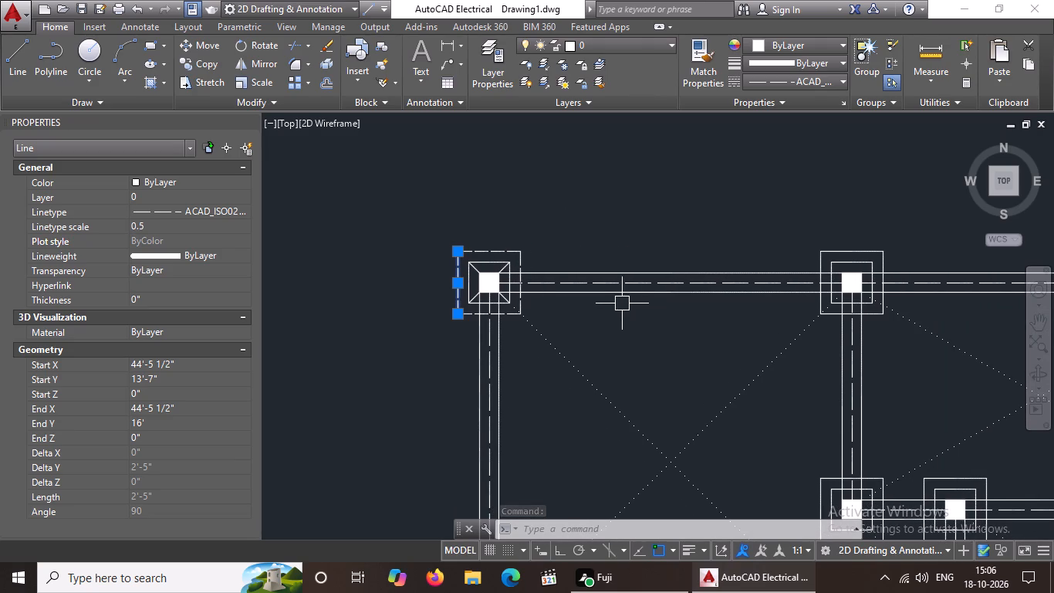
{"action": "middle_click_drag", "start_coordinate": [721, 308], "coordinate": [658, 320]}
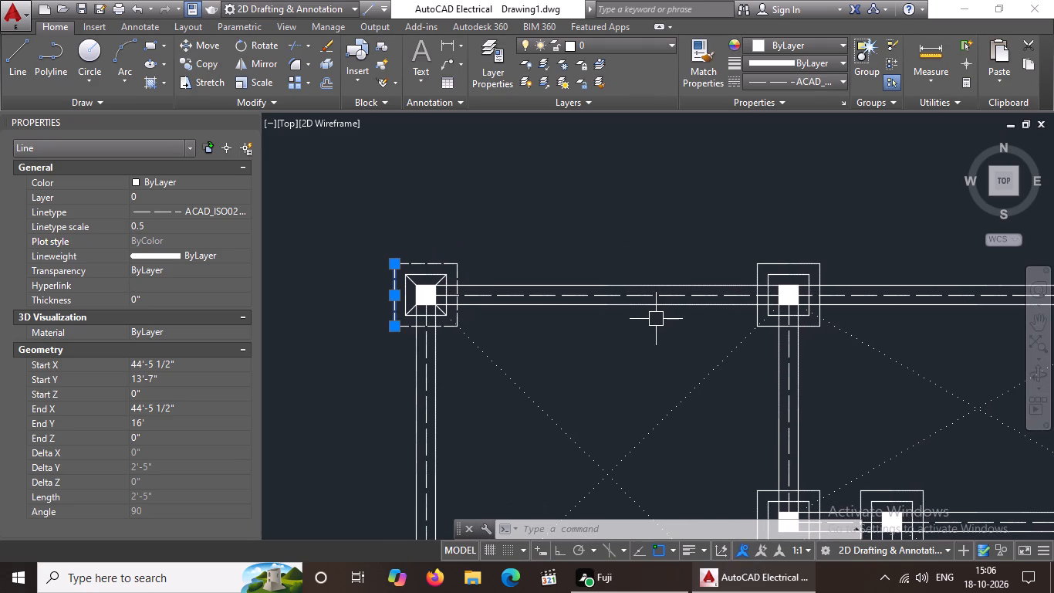
{"action": "key", "text": "Escape"}
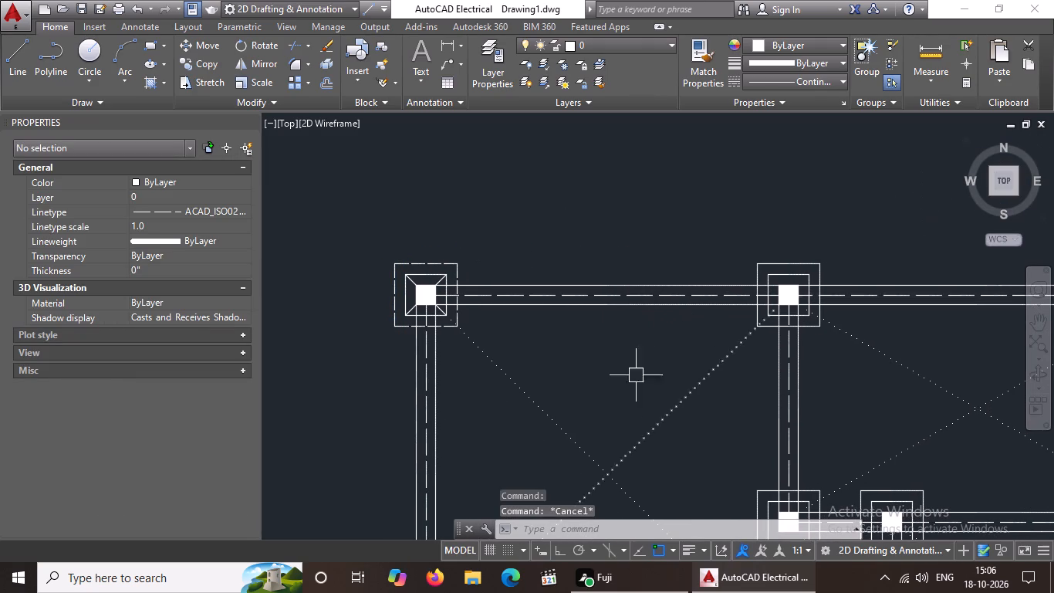
{"action": "left_click", "coordinate": [13, 58]}
{"action": "scroll", "coordinate": [804, 317], "scroll_direction": "up", "scroll_amount": 2}
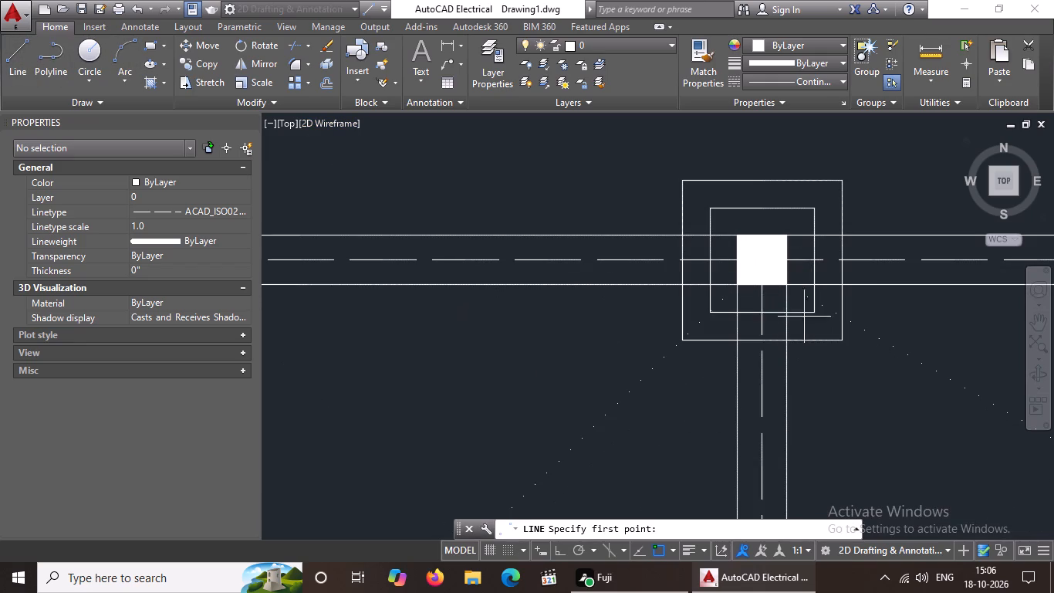
{"action": "left_click", "coordinate": [708, 307]}
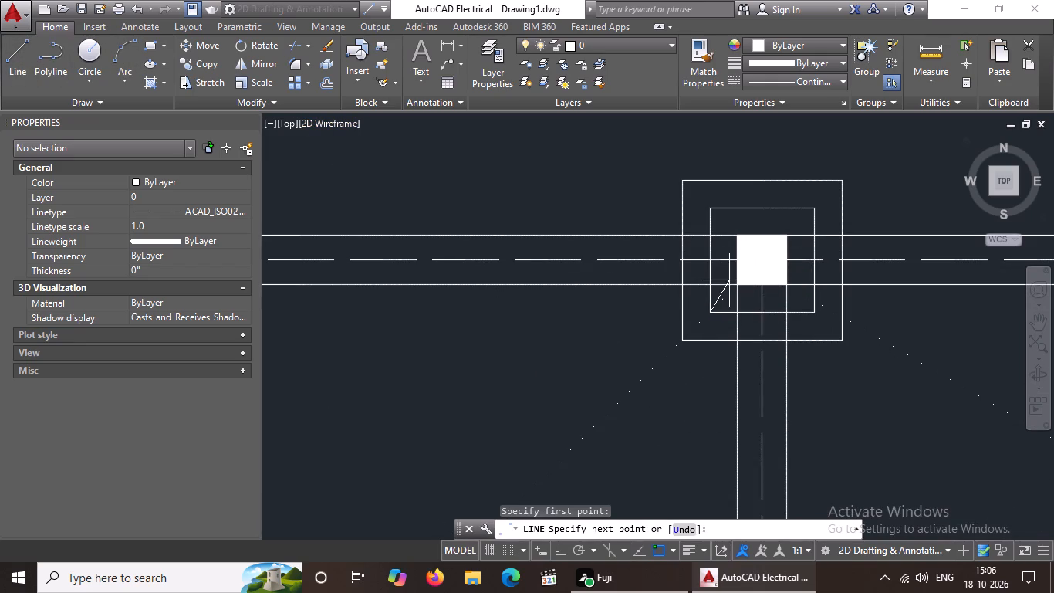
{"action": "left_click", "coordinate": [737, 286]}
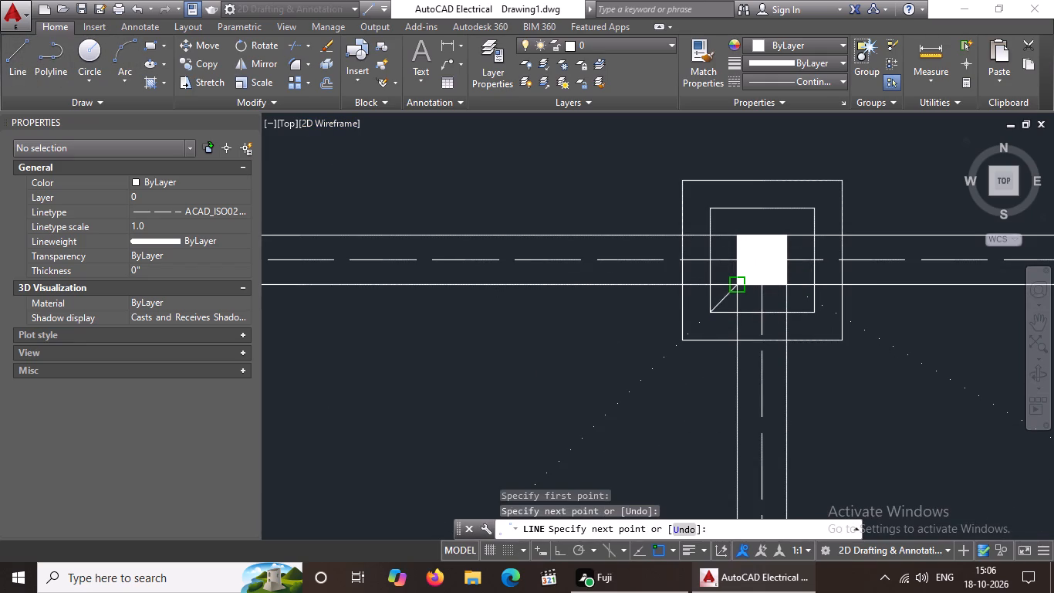
{"action": "key", "text": "Escape"}
{"action": "key", "text": "l"}
{"action": "key", "text": "Return"}
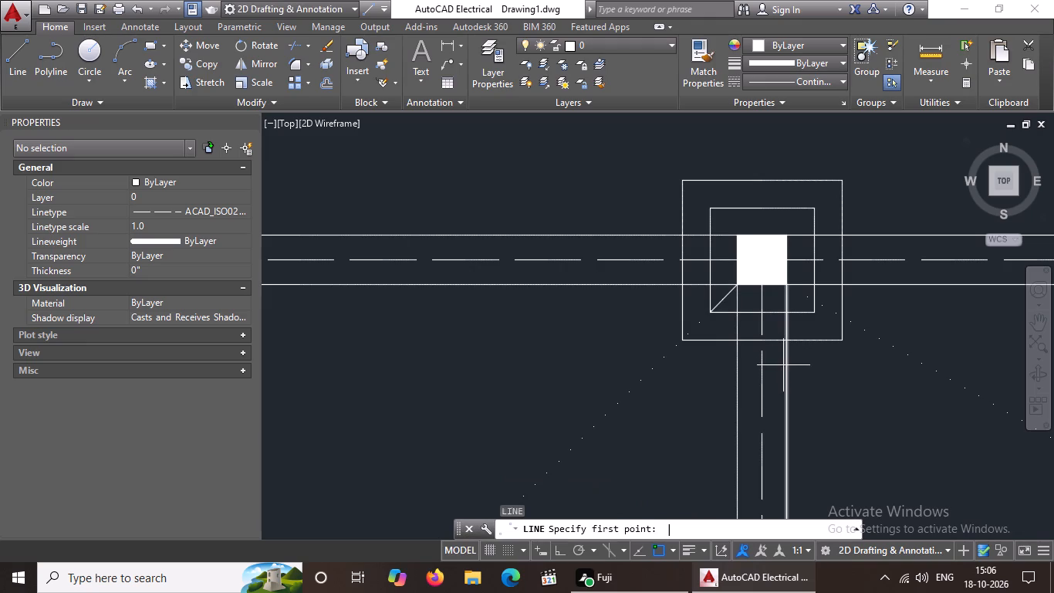
{"action": "left_click", "coordinate": [786, 284]}
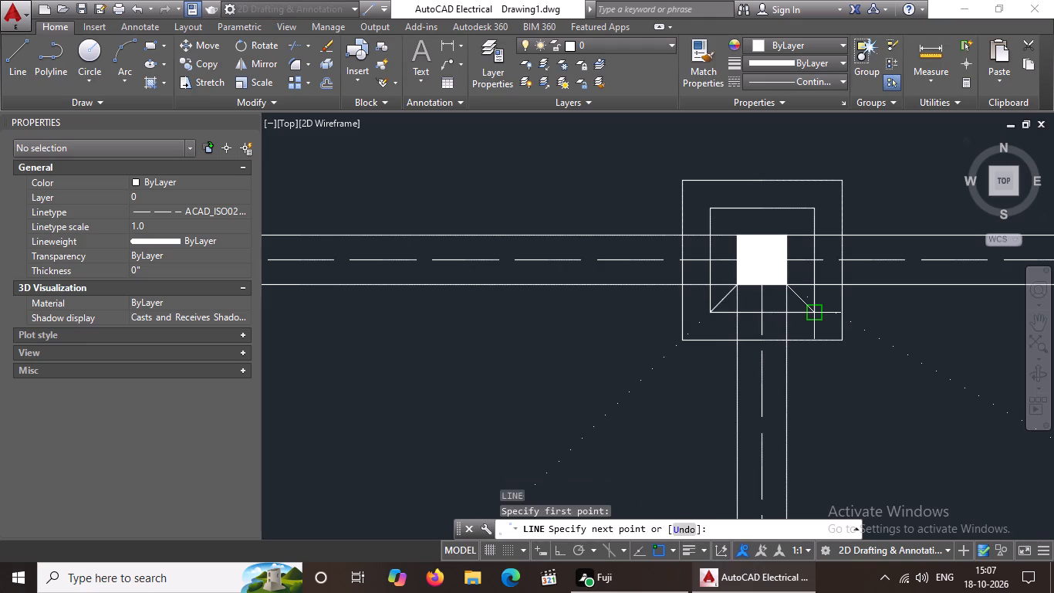
{"action": "left_click", "coordinate": [817, 313]}
{"action": "key", "text": "Escape"}
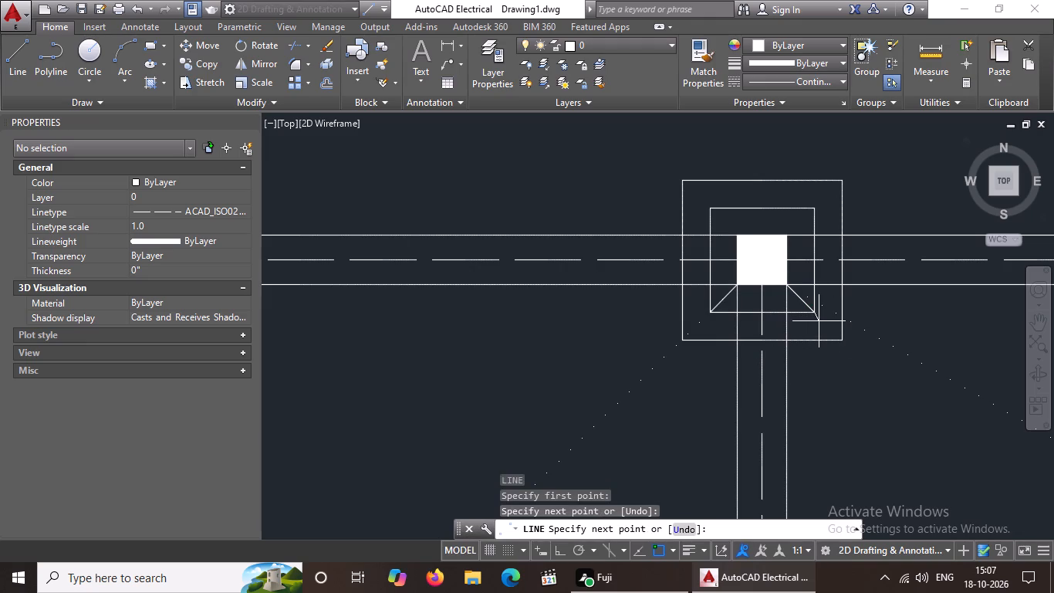
Draw the two upper corner diagonals on the same footing, joining the inner footing square's corners to the column's corners.
{"action": "left_click", "coordinate": [22, 59]}
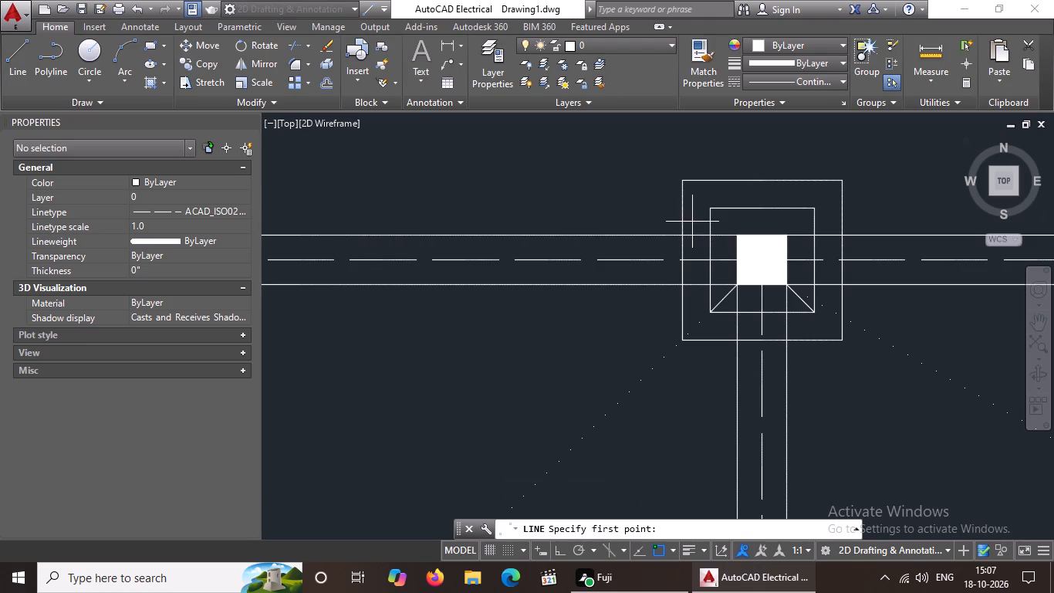
{"action": "left_click", "coordinate": [712, 212]}
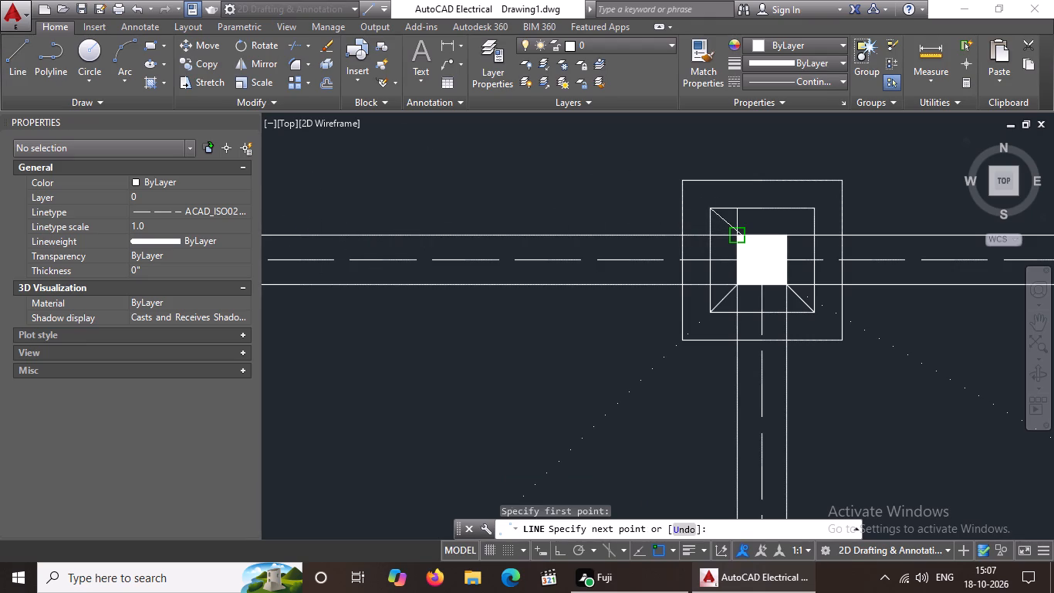
{"action": "left_click", "coordinate": [737, 236]}
{"action": "key", "text": "Escape"}
{"action": "left_click", "coordinate": [7, 58]}
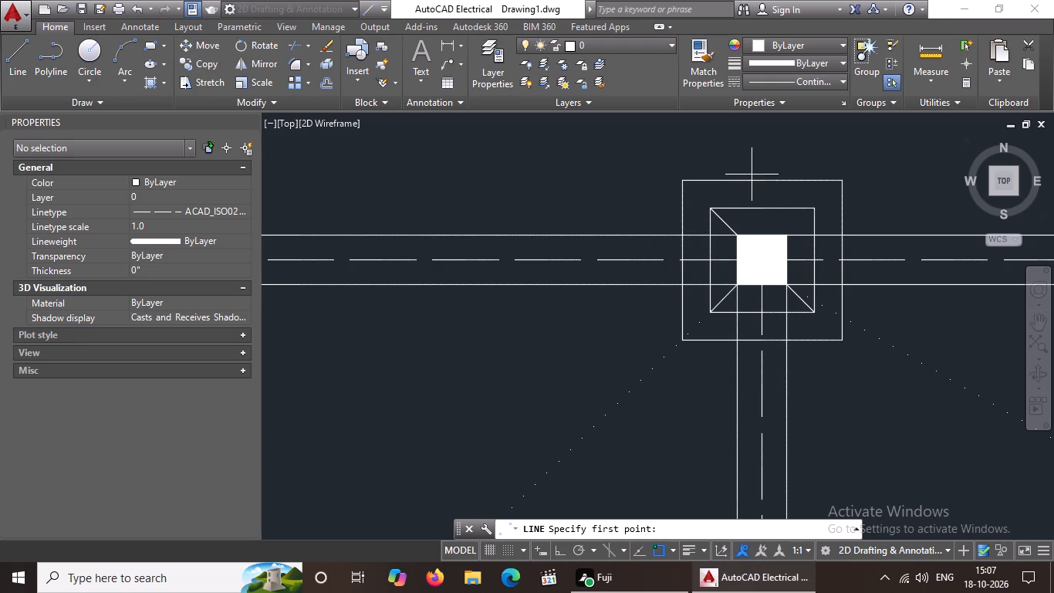
{"action": "left_click", "coordinate": [784, 236]}
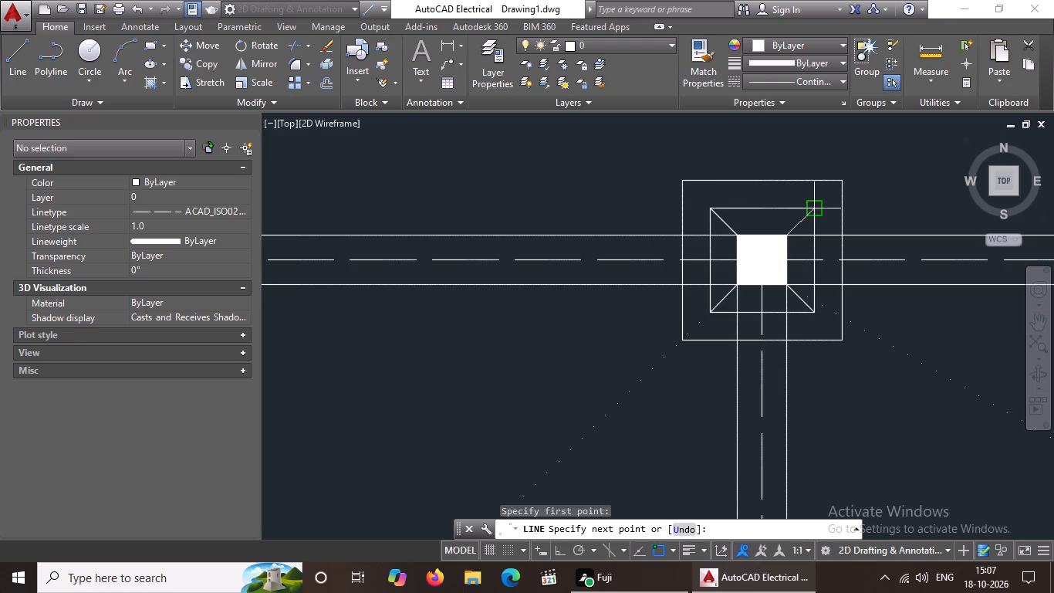
{"action": "left_click", "coordinate": [812, 209]}
{"action": "key", "text": "Escape"}
Change the bottom edge of this footing's outer square to the ACAD_ISO02W100 linetype with a linetype scale of 0.5.
{"action": "scroll", "coordinate": [818, 206], "scroll_direction": "down", "scroll_amount": 2}
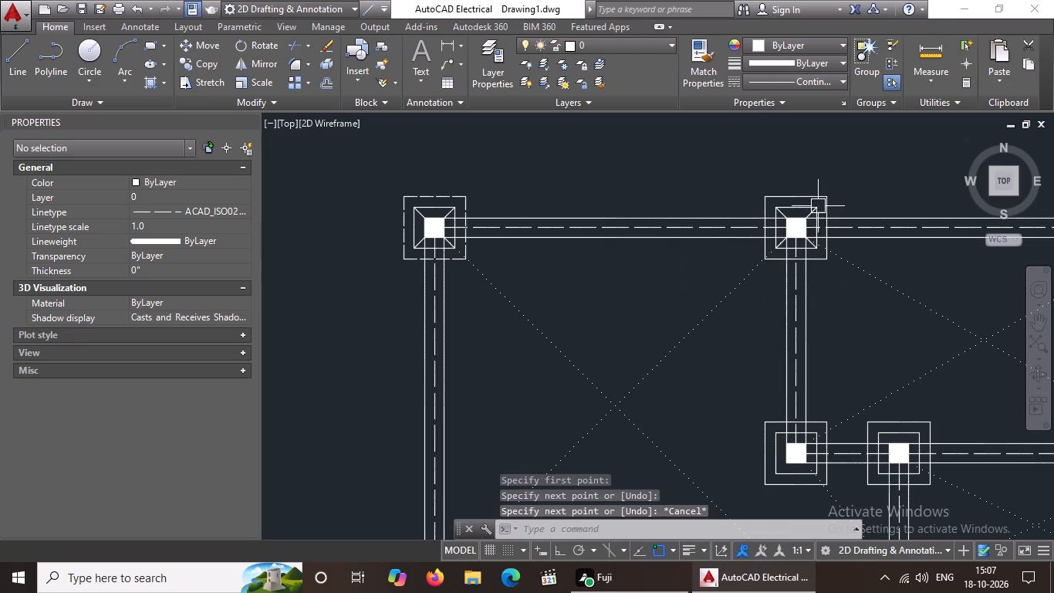
{"action": "scroll", "coordinate": [787, 195], "scroll_direction": "up", "scroll_amount": 2}
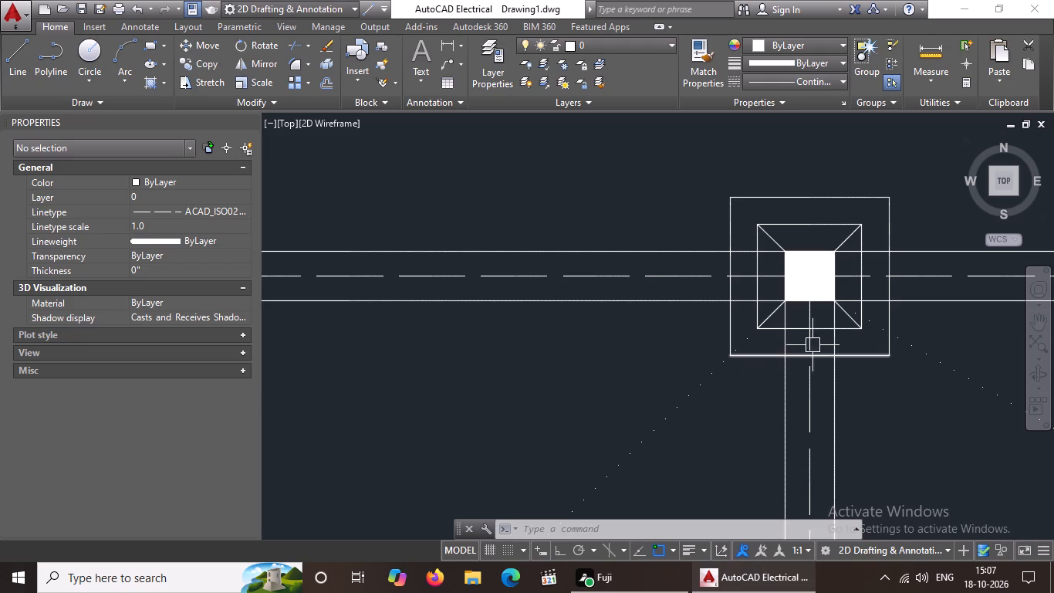
{"action": "left_click", "coordinate": [860, 354]}
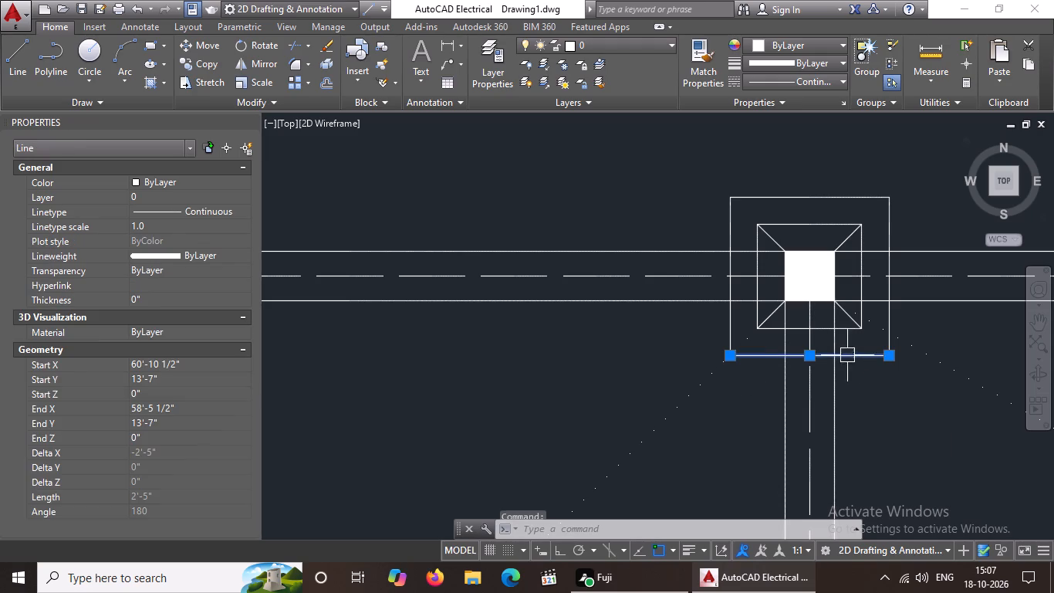
{"action": "left_click", "coordinate": [801, 82]}
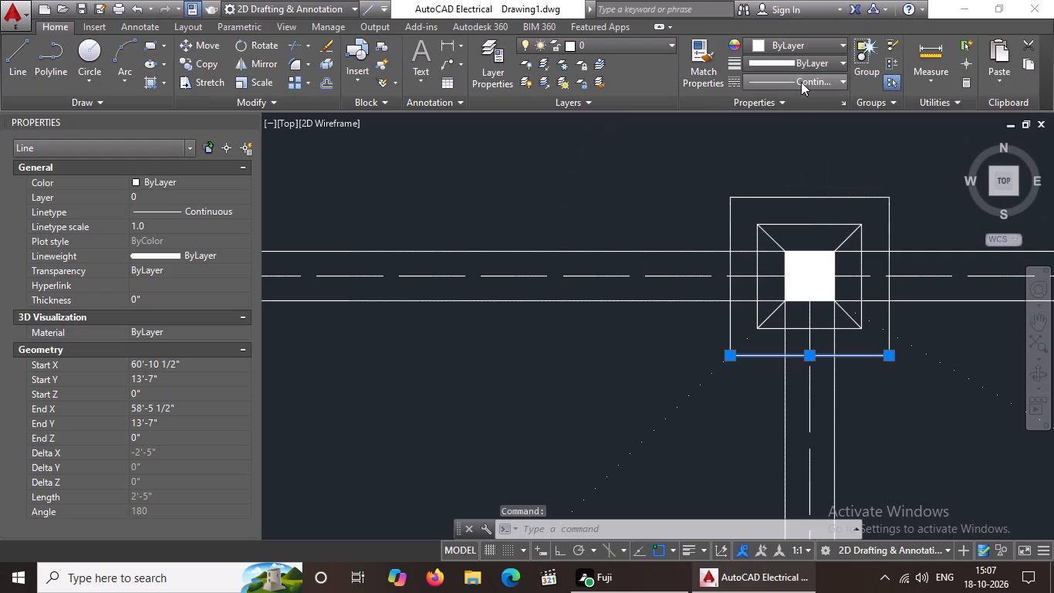
{"action": "left_click", "coordinate": [805, 142]}
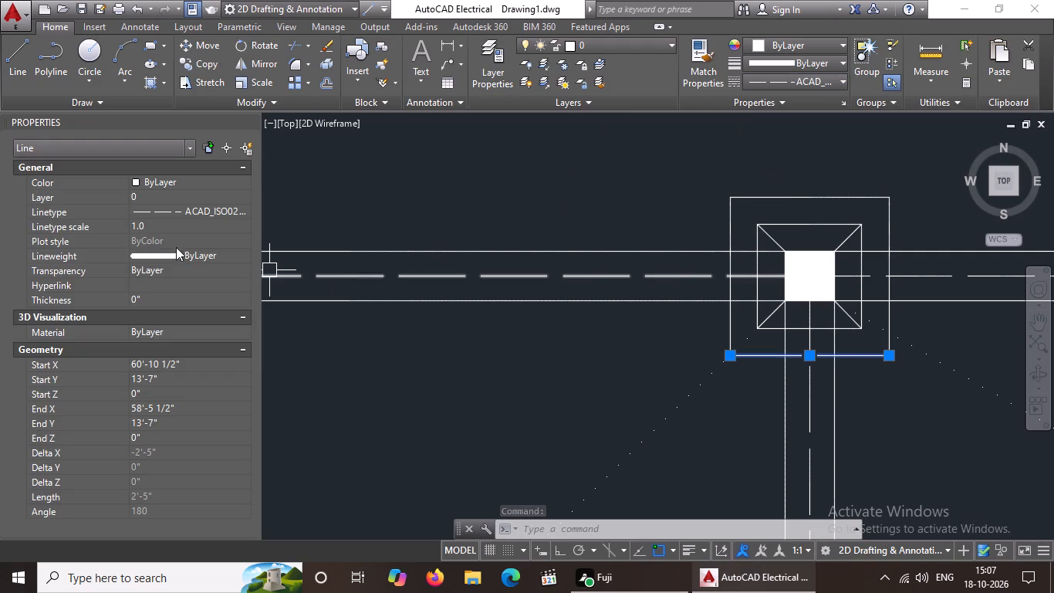
{"action": "left_click", "coordinate": [180, 223]}
{"action": "key", "text": "BackSpace"}
{"action": "key", "text": "BackSpace"}
{"action": "key", "text": "BackSpace"}
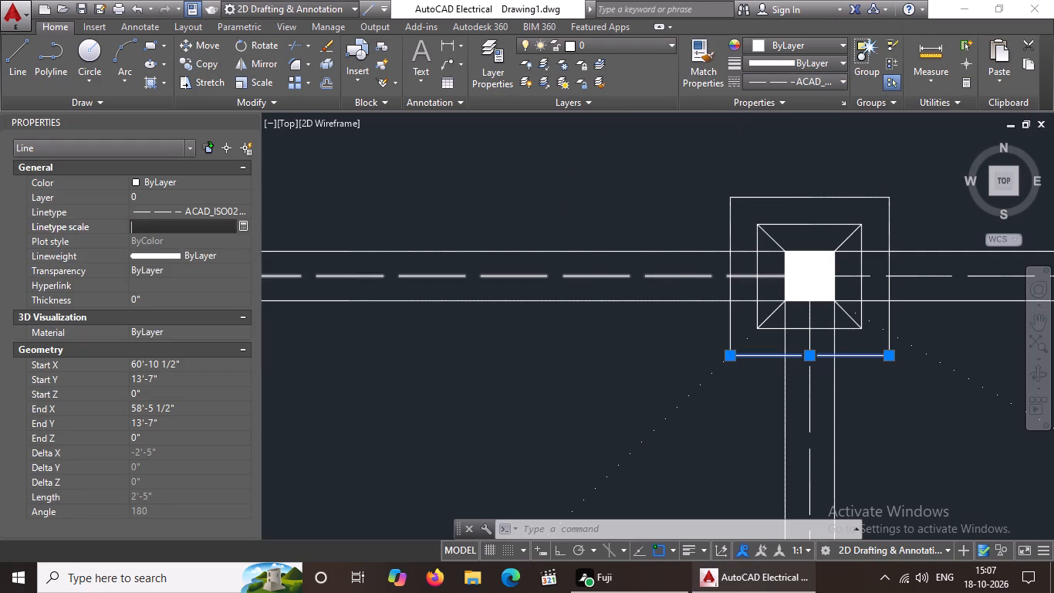
{"action": "key", "text": "BackSpace"}
{"action": "type", "text": "0.5"}
{"action": "key", "text": "Return"}
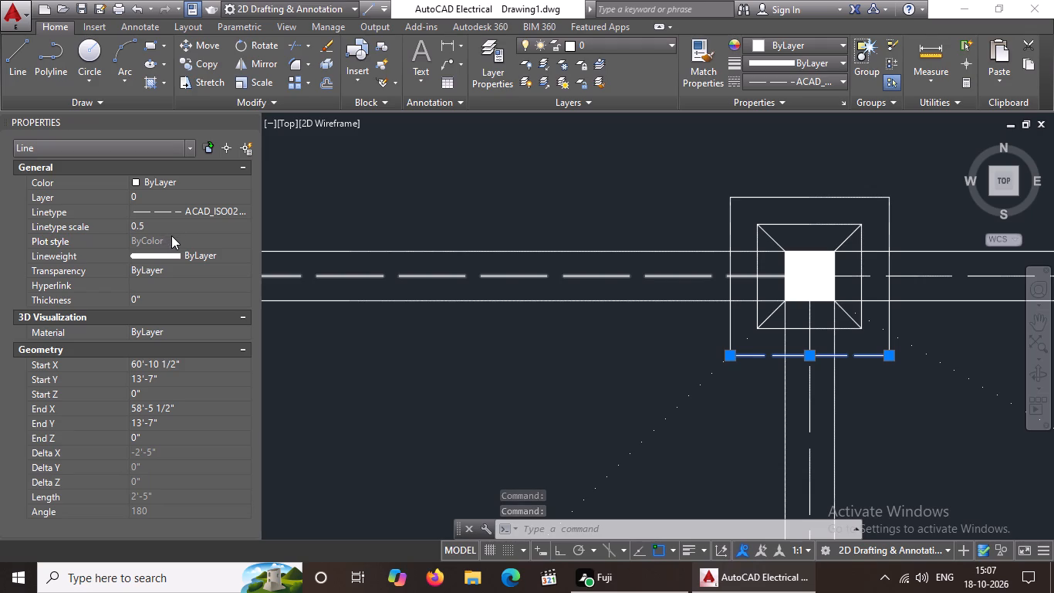
Change the left edge of the same outer footing square to the ACAD_ISO02W100 linetype with a linetype scale of 0.5.
{"action": "left_click", "coordinate": [731, 231]}
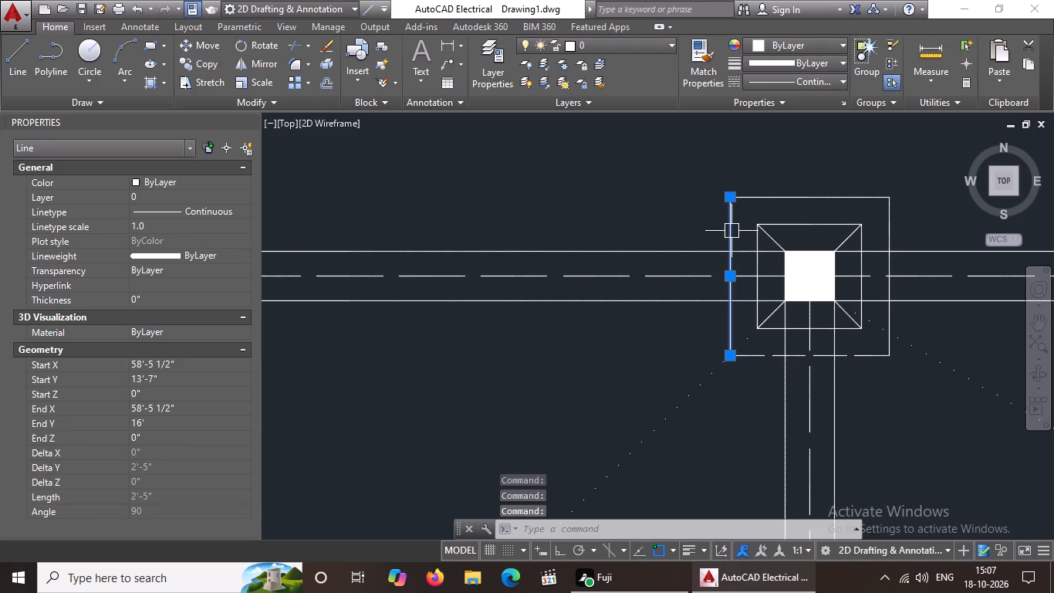
{"action": "left_click", "coordinate": [829, 78]}
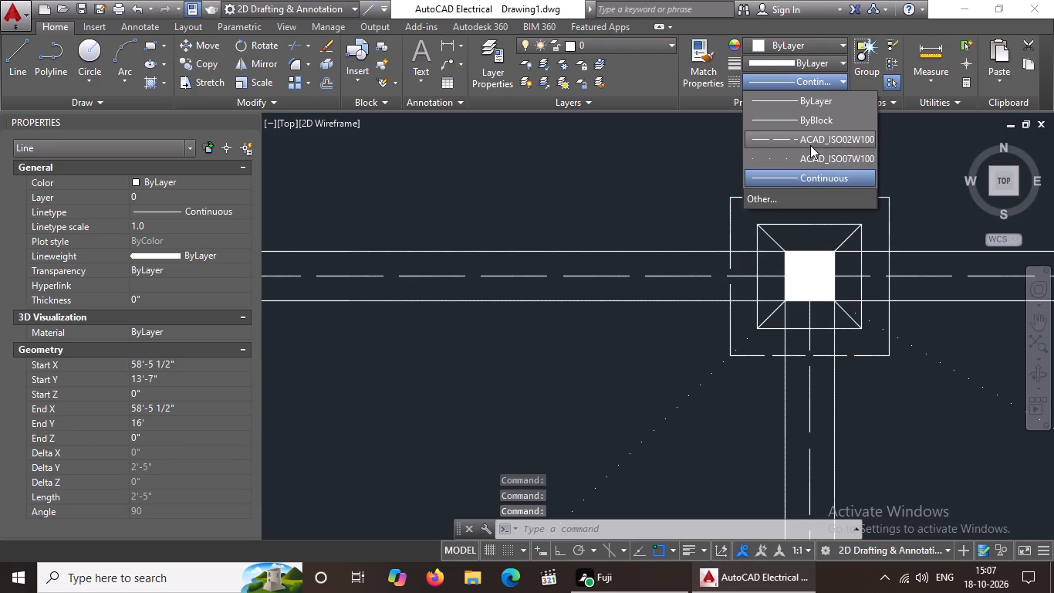
{"action": "left_click", "coordinate": [810, 141]}
{"action": "left_click", "coordinate": [152, 221]}
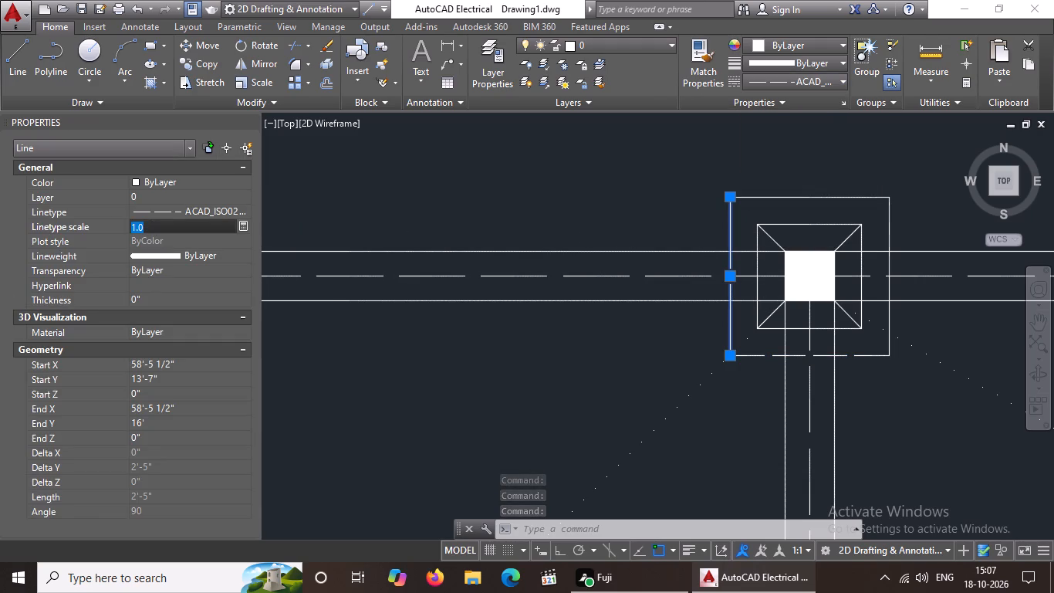
{"action": "key", "text": "BackSpace"}
{"action": "key", "text": "BackSpace"}
{"action": "key", "text": "BackSpace"}
{"action": "key", "text": "BackSpace"}
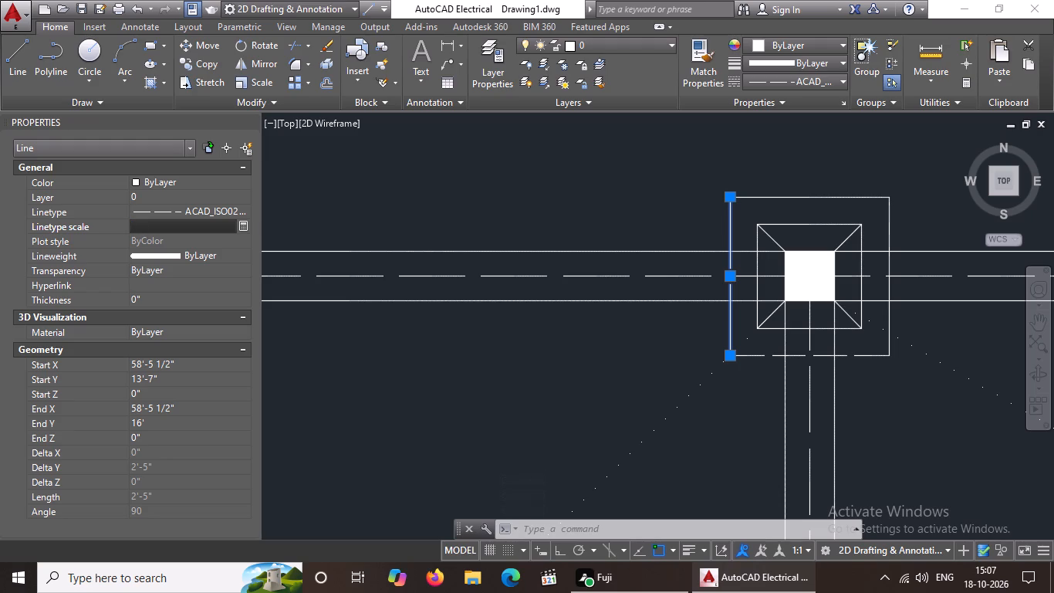
{"action": "type", "text": "0.5"}
{"action": "key", "text": "Return"}
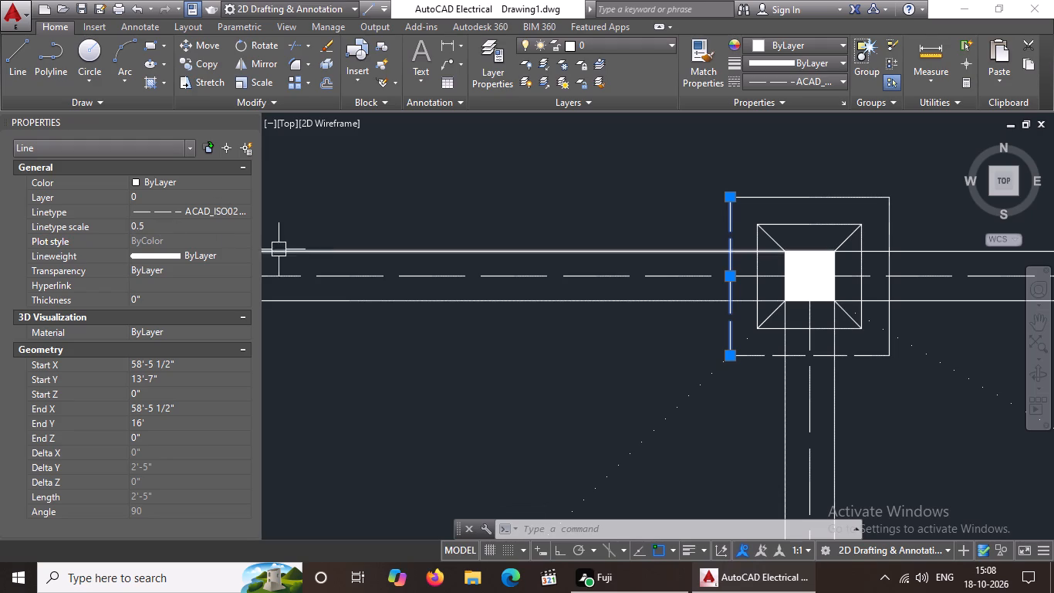
Change the top edge of the same outer footing square to the ACAD_ISO02W100 linetype.
{"action": "left_click", "coordinate": [789, 198]}
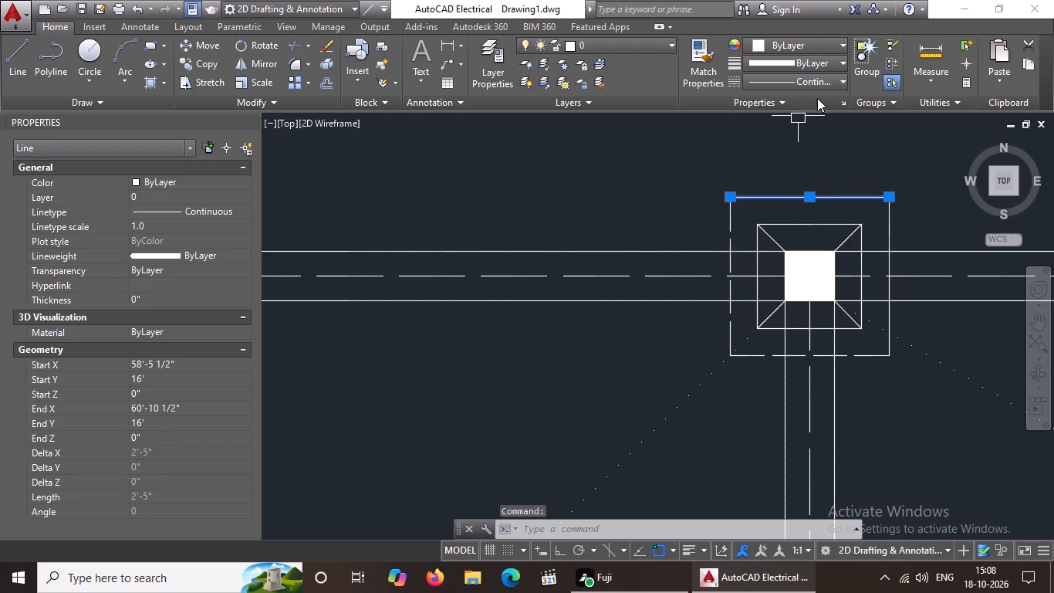
{"action": "left_click", "coordinate": [819, 79]}
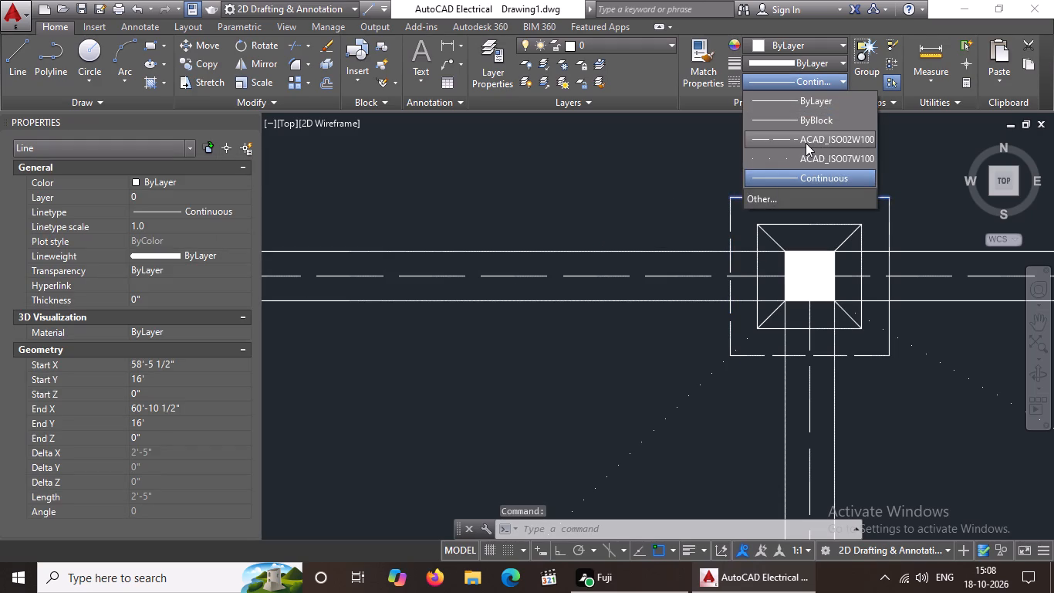
{"action": "left_click", "coordinate": [806, 143]}
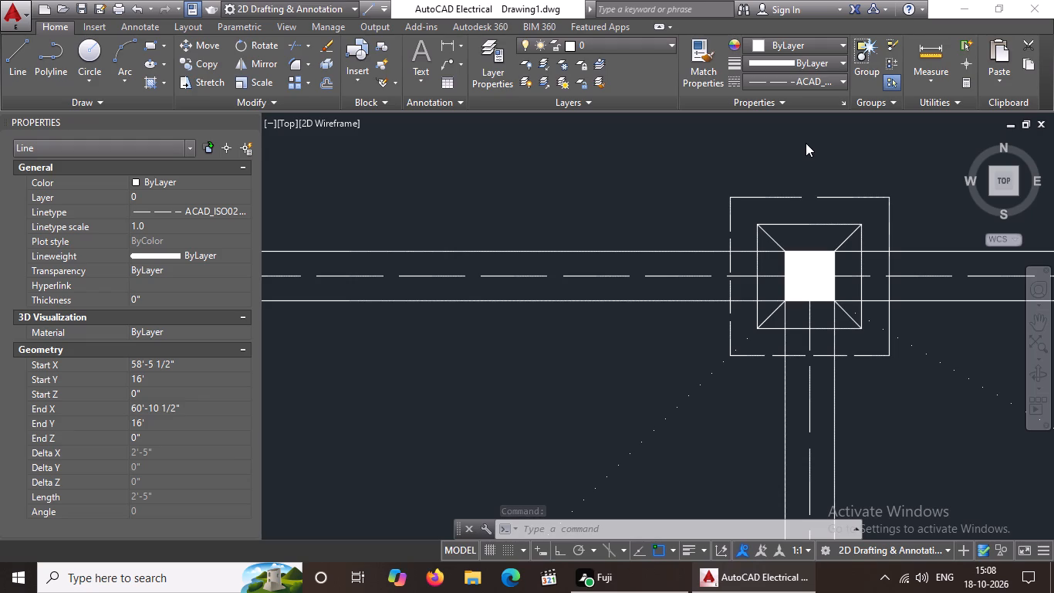
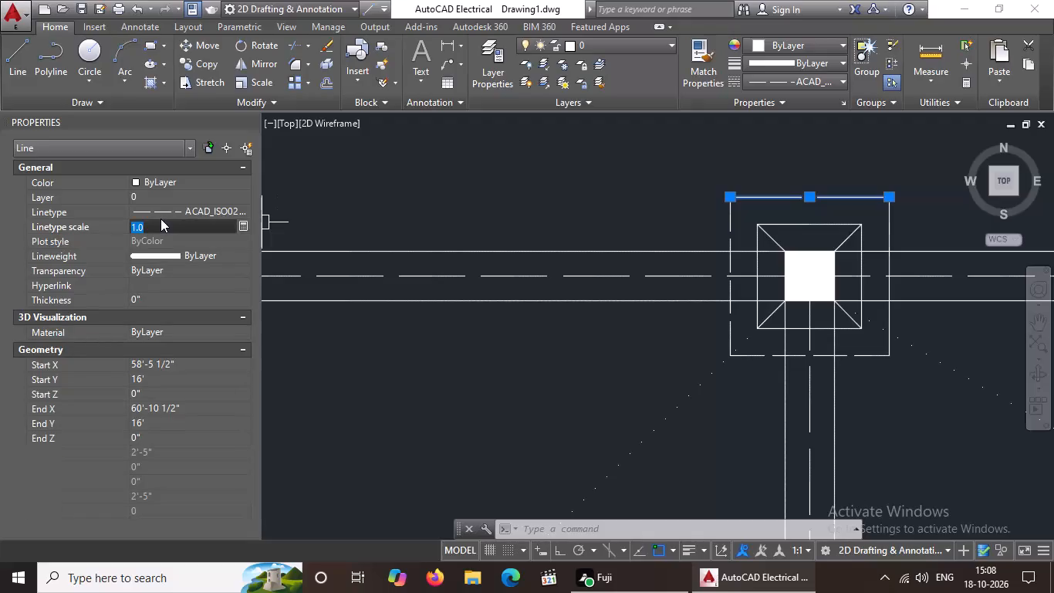
Set the linetype scale of the selected top edge of the outer footing square to 0.5.
{"action": "key", "text": "BackSpace"}
{"action": "key", "text": "BackSpace"}
{"action": "key", "text": "BackSpace"}
{"action": "key", "text": "BackSpace"}
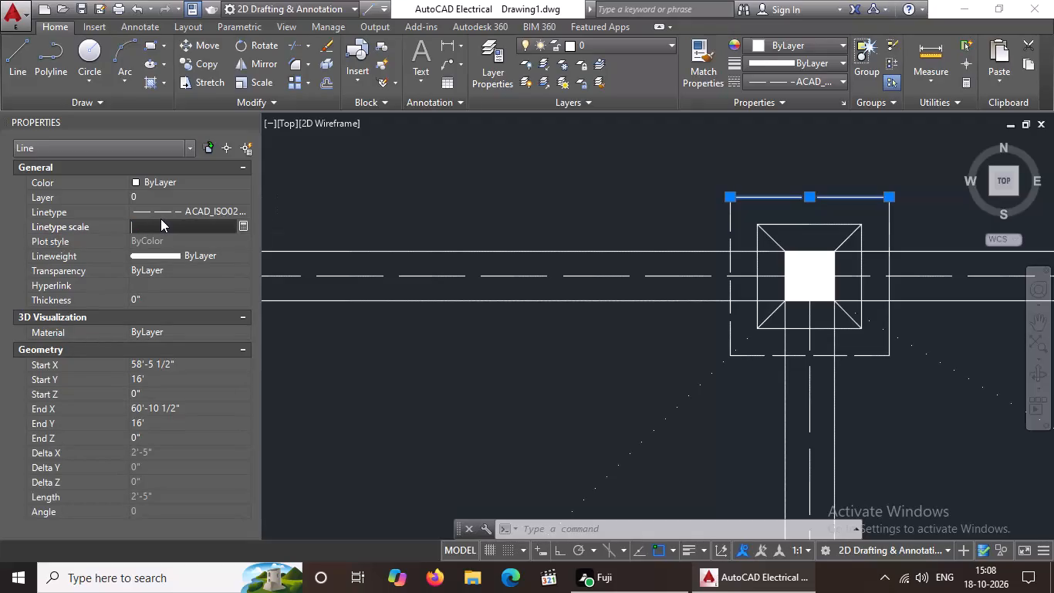
{"action": "type", "text": "0.5"}
{"action": "key", "text": "Return"}
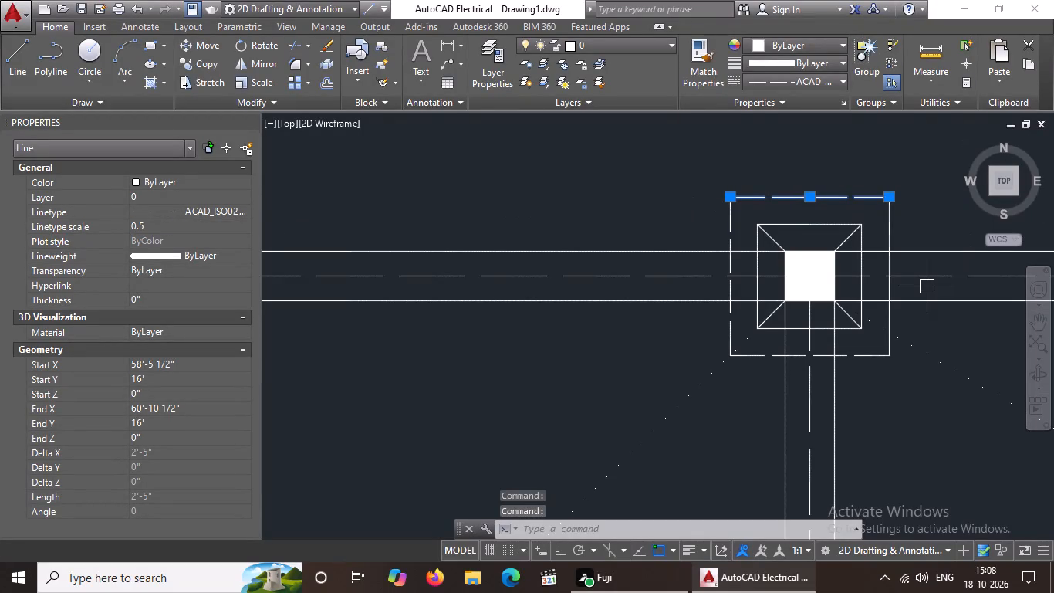
Set the linetype scale of the right edge of the same outer footing square to 0.5.
{"action": "left_click", "coordinate": [892, 309]}
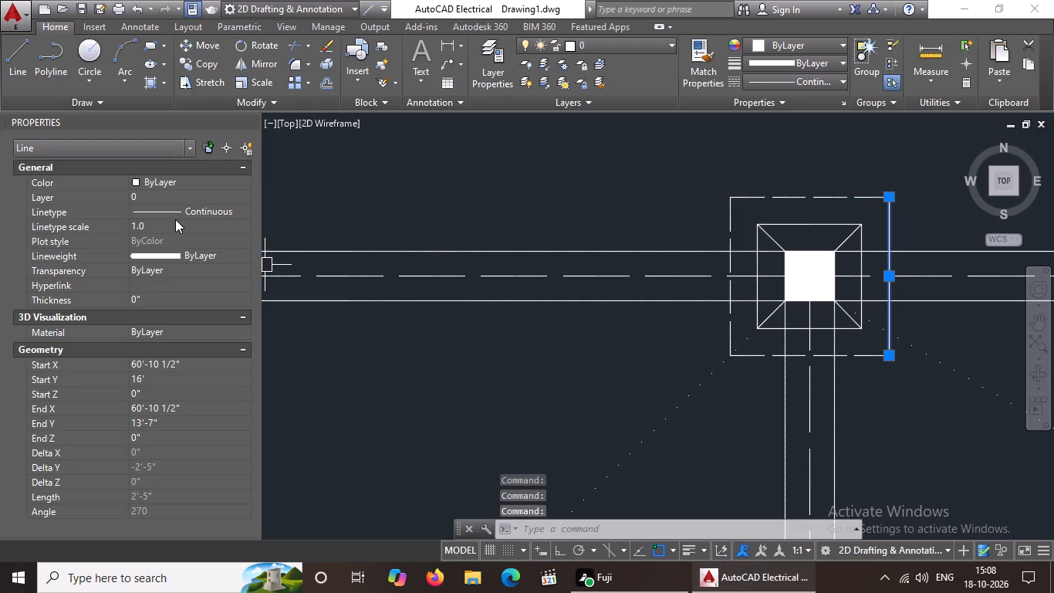
{"action": "left_click", "coordinate": [175, 219]}
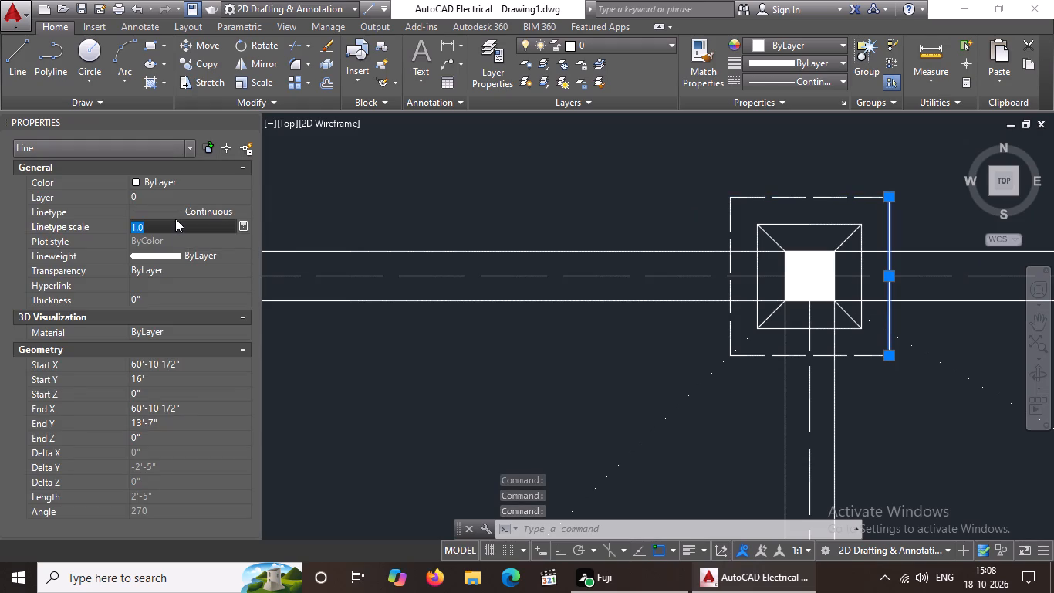
{"action": "key", "text": "BackSpace"}
{"action": "key", "text": "BackSpace"}
{"action": "key", "text": "BackSpace"}
{"action": "key", "text": "BackSpace"}
{"action": "key", "text": "BackSpace"}
{"action": "key", "text": "BackSpace"}
{"action": "key", "text": "BackSpace"}
{"action": "key", "text": "BackSpace"}
{"action": "key", "text": "BackSpace"}
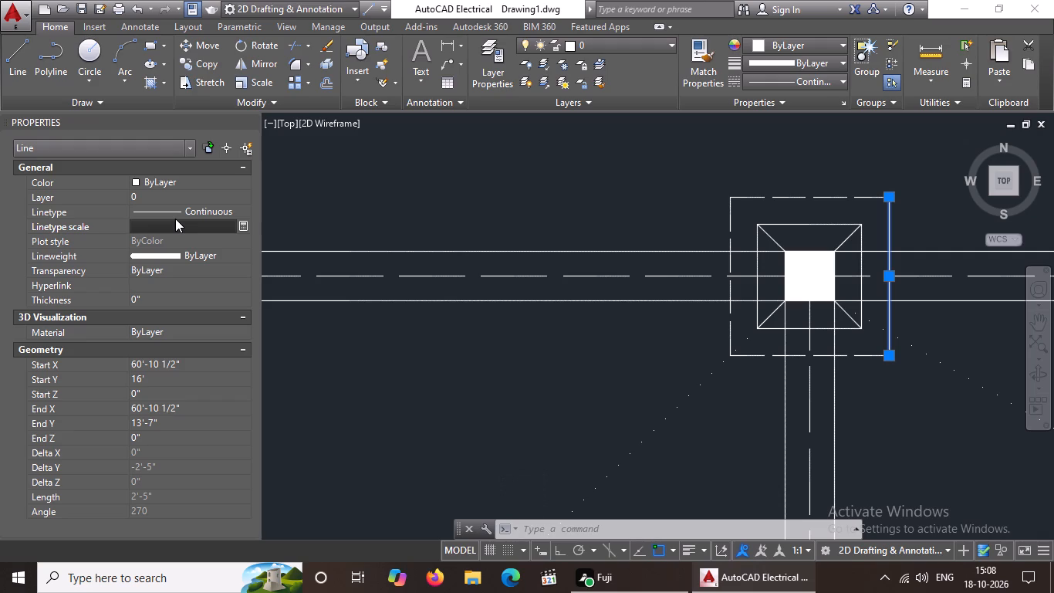
{"action": "type", "text": "0.5"}
{"action": "key", "text": "Return"}
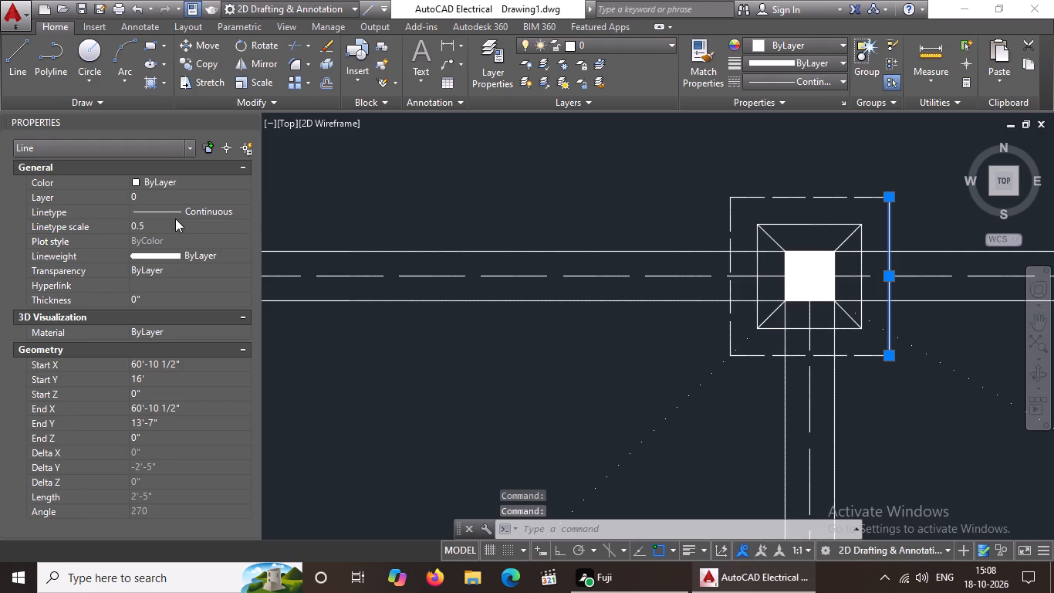
Draw the two left corner diagonals on the next footing to the right along the top beam, joining the inner square's corners to the column's corners.
{"action": "scroll", "coordinate": [829, 316], "scroll_direction": "down", "scroll_amount": 2}
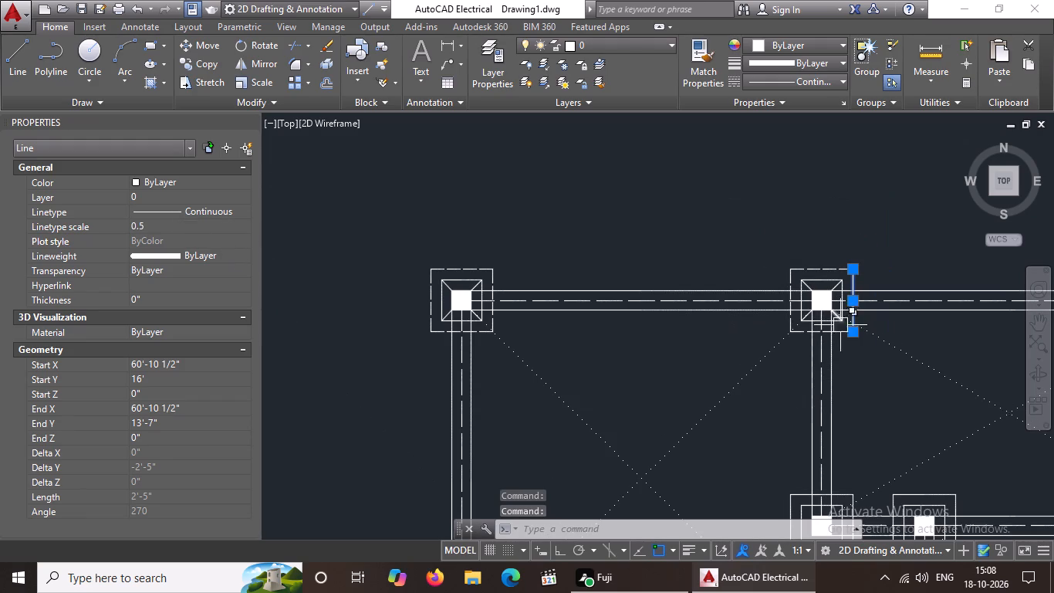
{"action": "middle_click_drag", "start_coordinate": [907, 327], "coordinate": [566, 331]}
{"action": "key", "text": "Escape"}
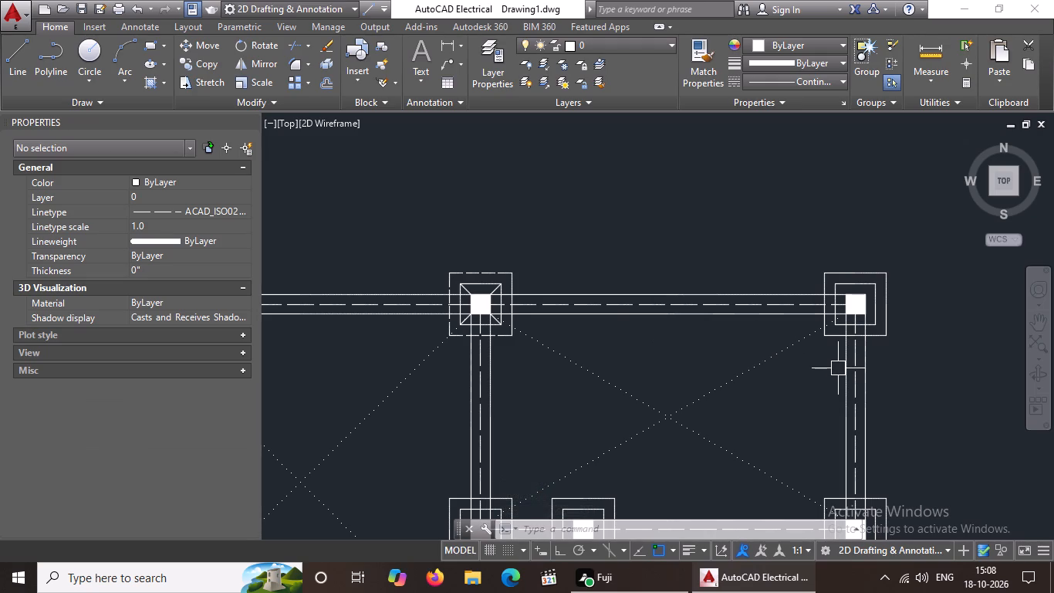
{"action": "left_click", "coordinate": [19, 65]}
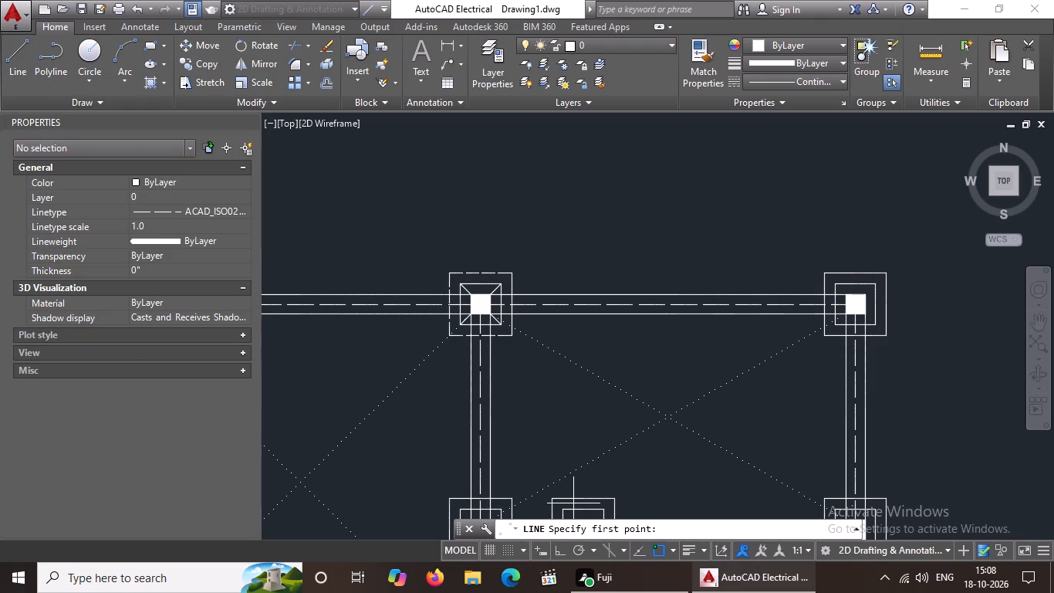
{"action": "scroll", "coordinate": [857, 330], "scroll_direction": "up", "scroll_amount": 2}
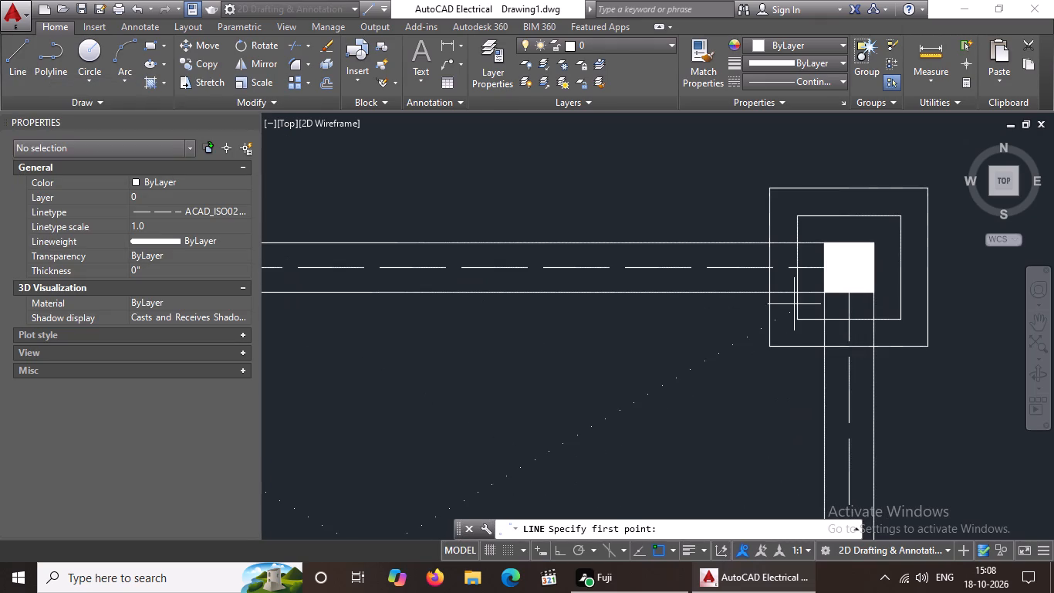
{"action": "left_click", "coordinate": [801, 320]}
{"action": "left_click", "coordinate": [826, 293]}
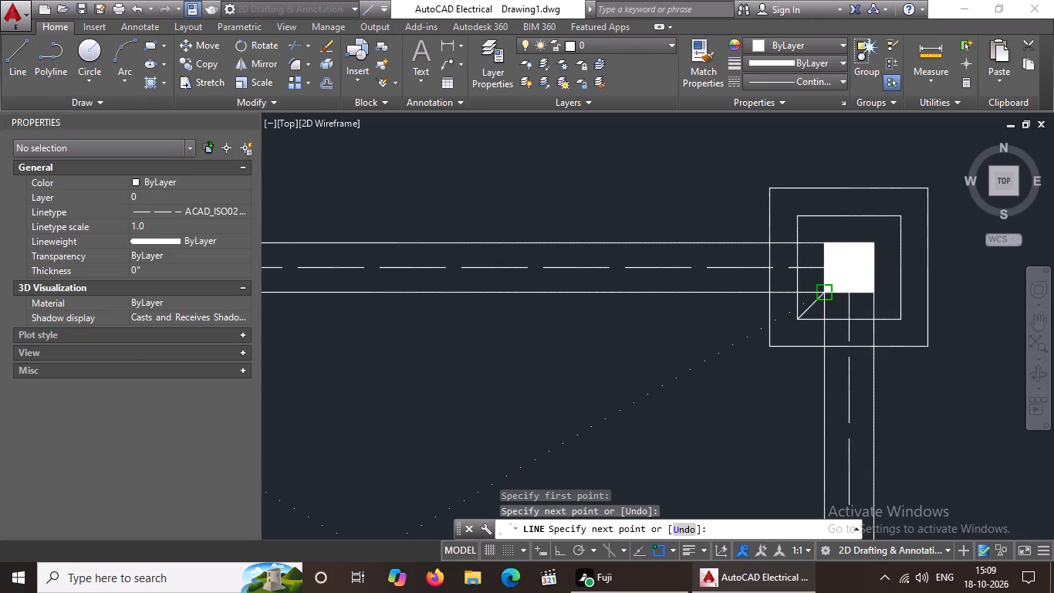
{"action": "key", "text": "Escape"}
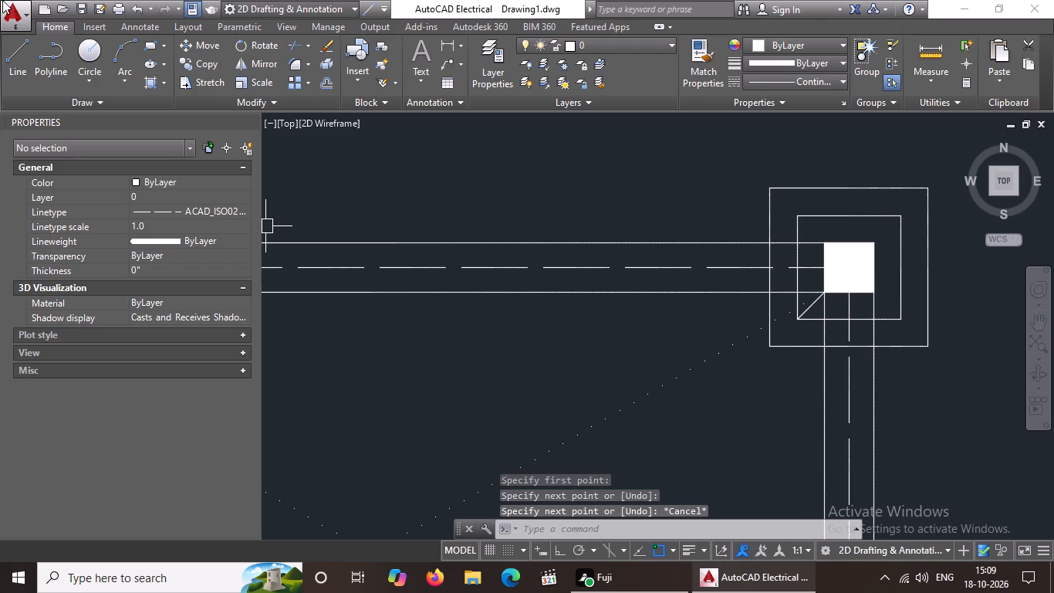
{"action": "left_click", "coordinate": [16, 57]}
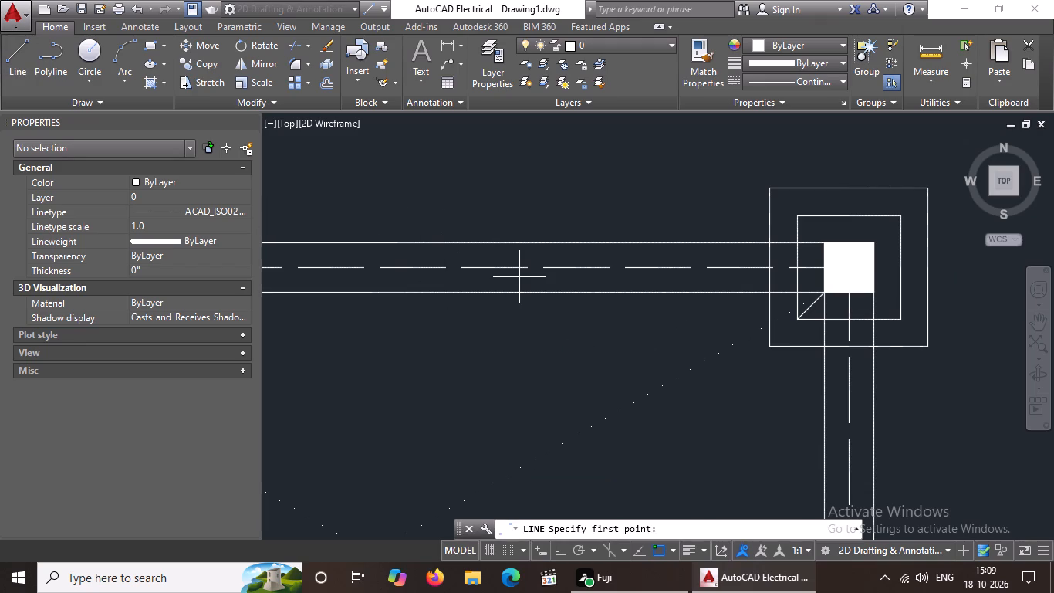
{"action": "left_click", "coordinate": [802, 219]}
{"action": "left_click", "coordinate": [824, 246]}
{"action": "key", "text": "Escape"}
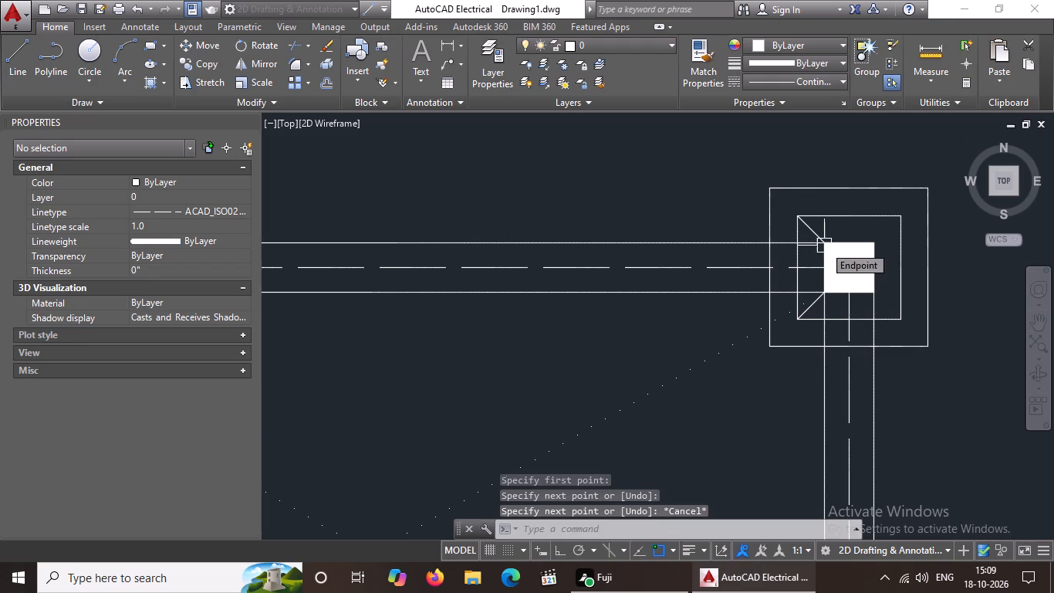
Draw the two right corner diagonals on the same footing, joining the column's corners to the inner footing square's corners.
{"action": "left_click", "coordinate": [16, 57]}
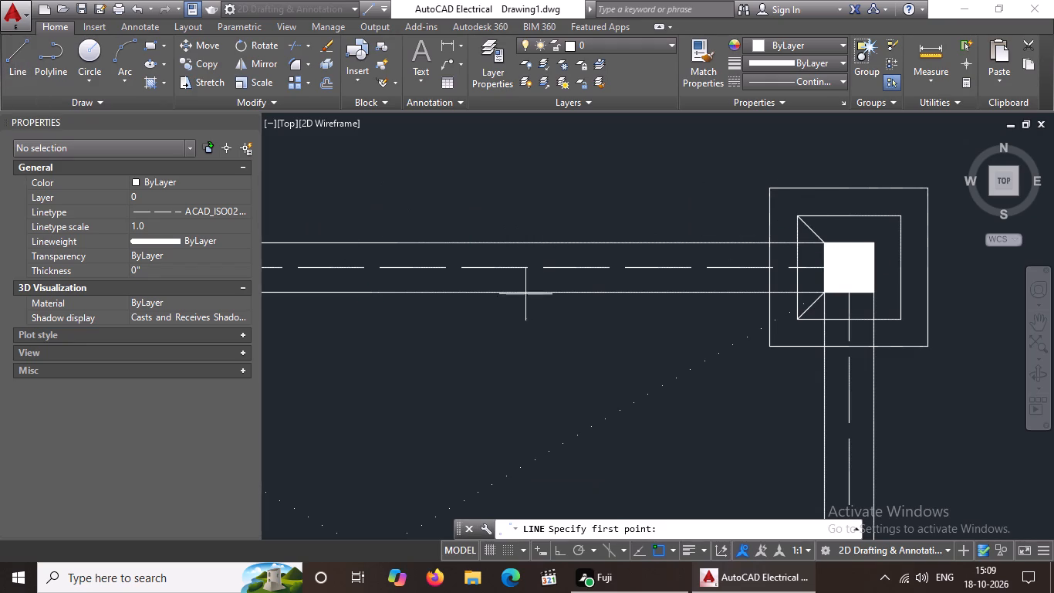
{"action": "left_click", "coordinate": [873, 242]}
{"action": "left_click", "coordinate": [902, 219]}
{"action": "key", "text": "Escape"}
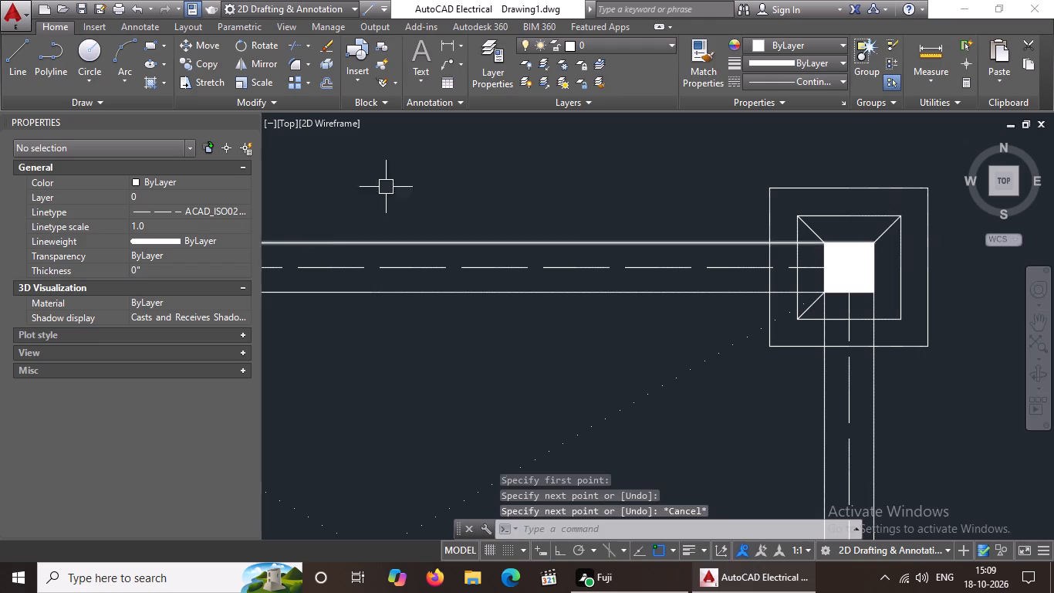
{"action": "left_click", "coordinate": [15, 56]}
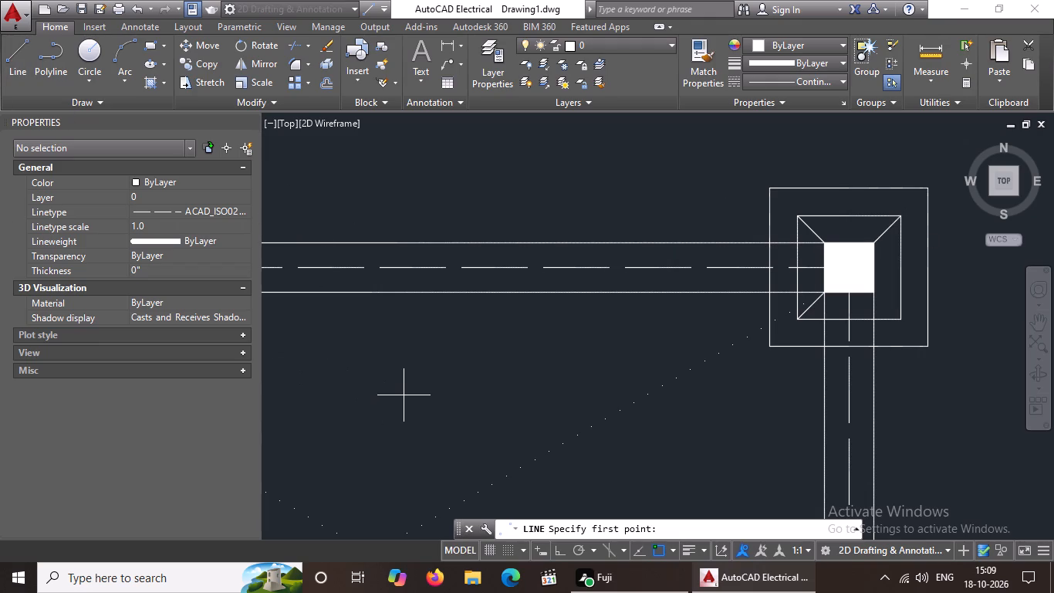
{"action": "left_click", "coordinate": [875, 296]}
{"action": "left_click", "coordinate": [902, 320]}
{"action": "key", "text": "Escape"}
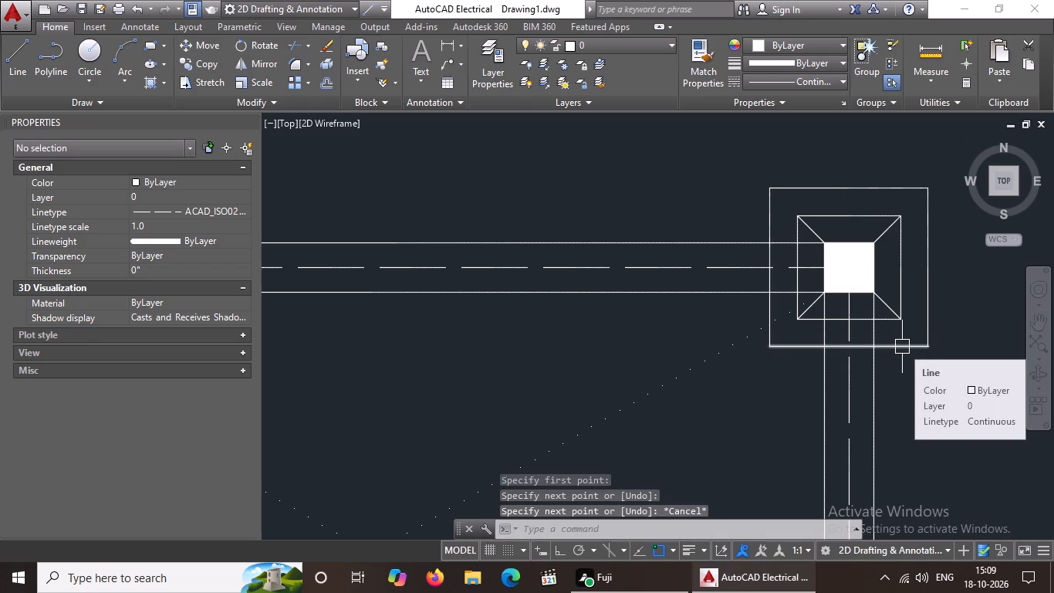
Change the bottom edge of this footing's outer square to the ACAD_ISO02W100 linetype with a linetype scale of 0.5.
{"action": "left_click", "coordinate": [903, 347]}
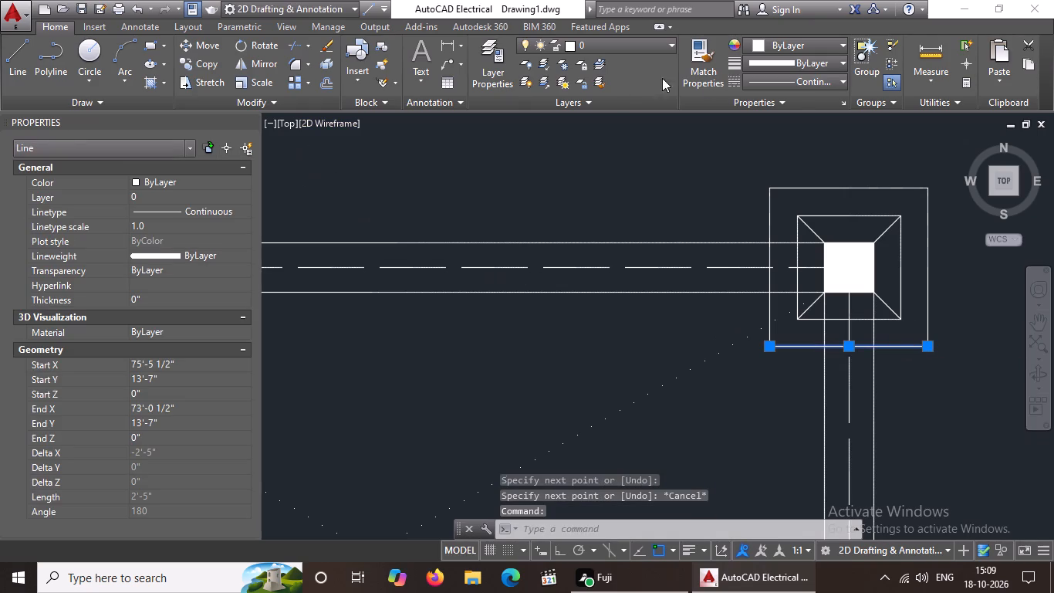
{"action": "left_click", "coordinate": [805, 80]}
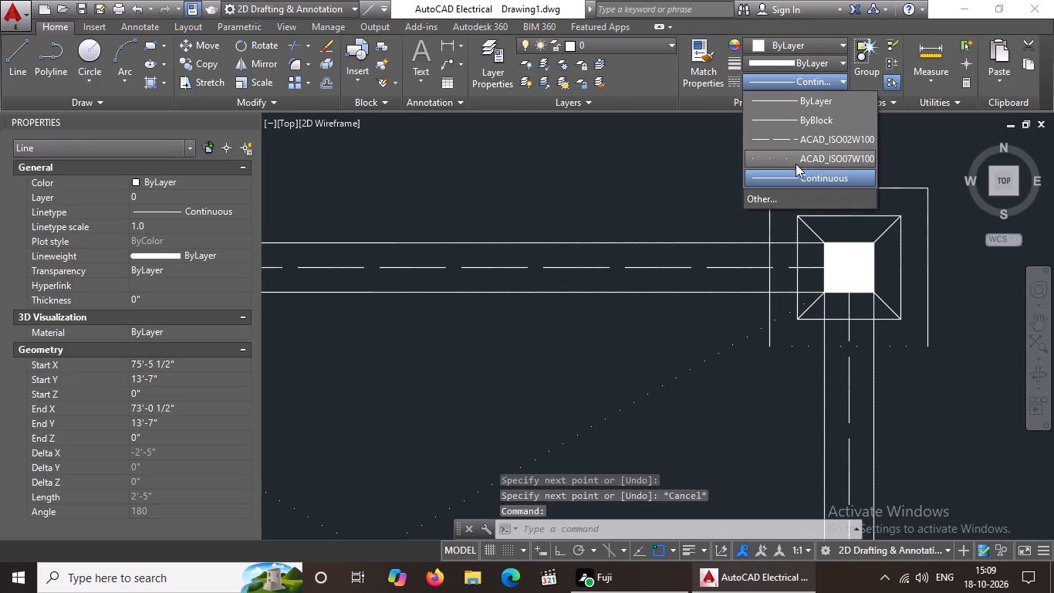
{"action": "left_click", "coordinate": [801, 134]}
{"action": "left_click", "coordinate": [176, 220]}
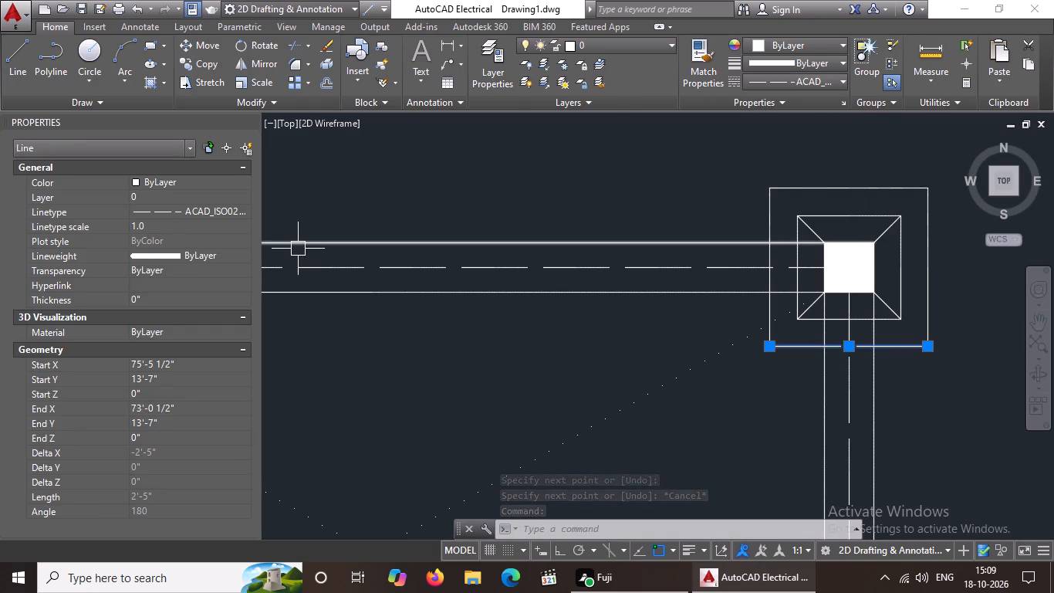
{"action": "key", "text": "BackSpace"}
{"action": "key", "text": "BackSpace"}
{"action": "key", "text": "BackSpace"}
{"action": "key", "text": "BackSpace"}
{"action": "key", "text": "BackSpace"}
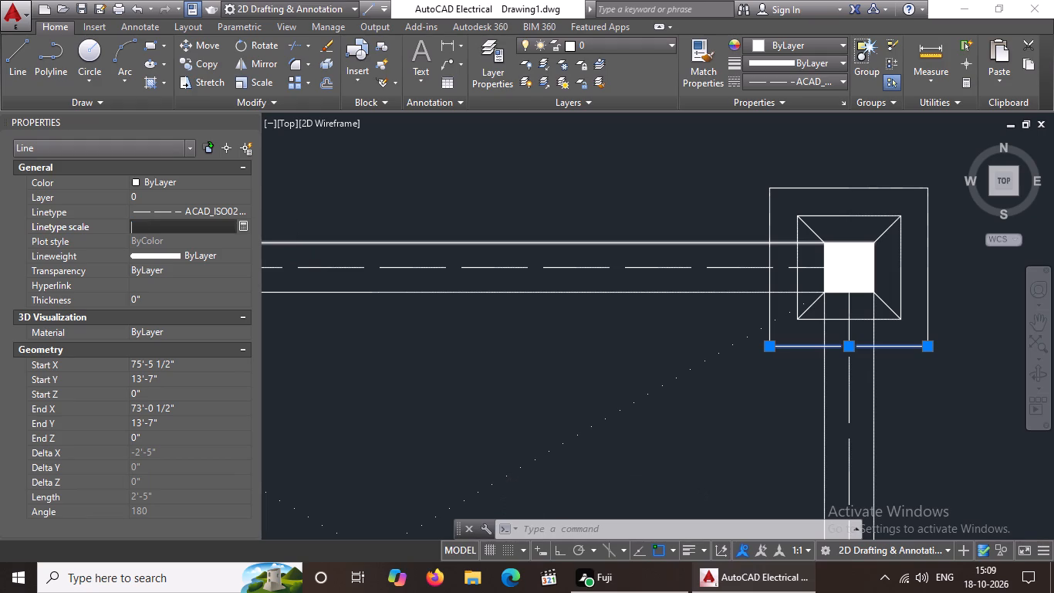
{"action": "type", "text": "0.5"}
{"action": "key", "text": "Return"}
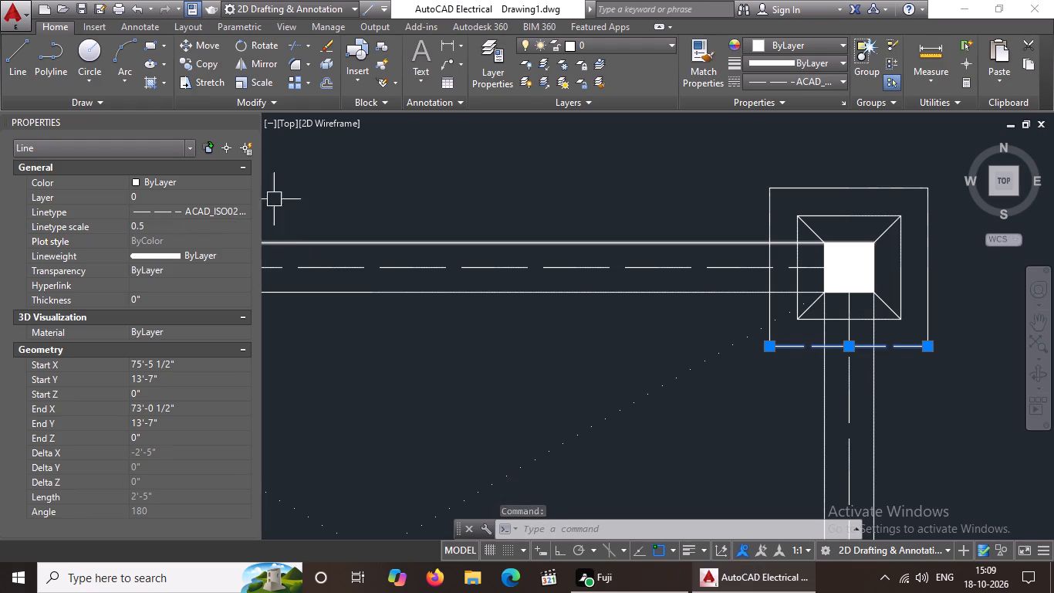
Change the left edge of the same outer footing square to the ACAD_ISO02W100 linetype with a linetype scale of 0.5.
{"action": "left_click", "coordinate": [769, 303]}
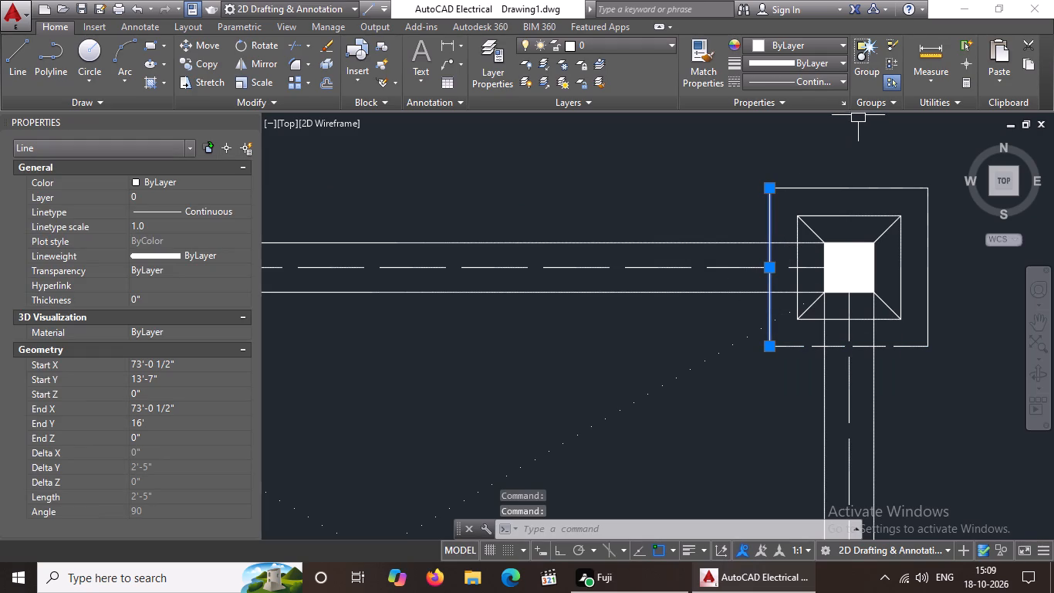
{"action": "left_click", "coordinate": [766, 81]}
{"action": "left_click", "coordinate": [786, 142]}
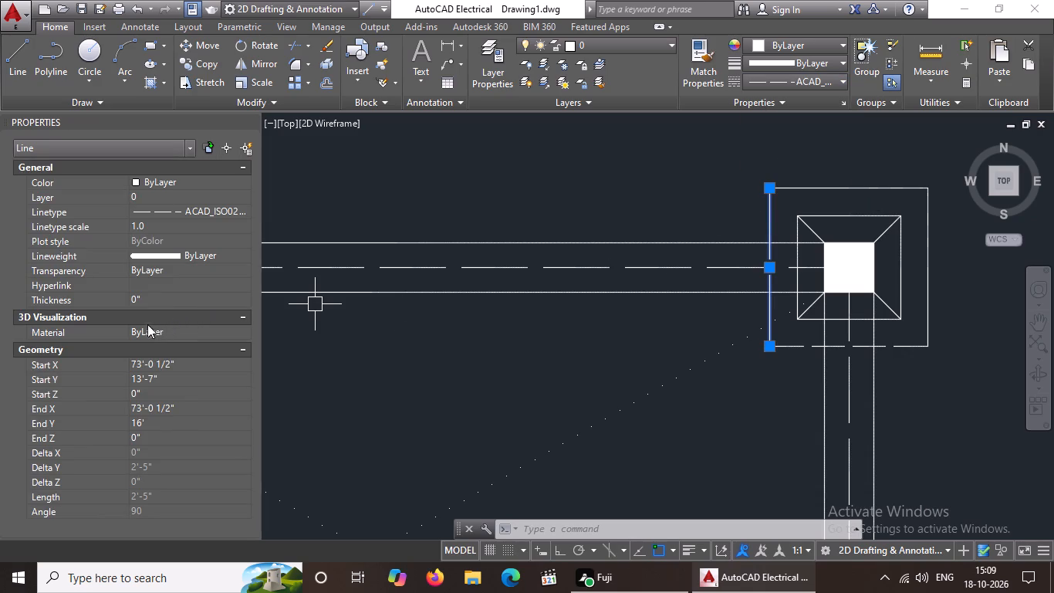
{"action": "left_click", "coordinate": [176, 228]}
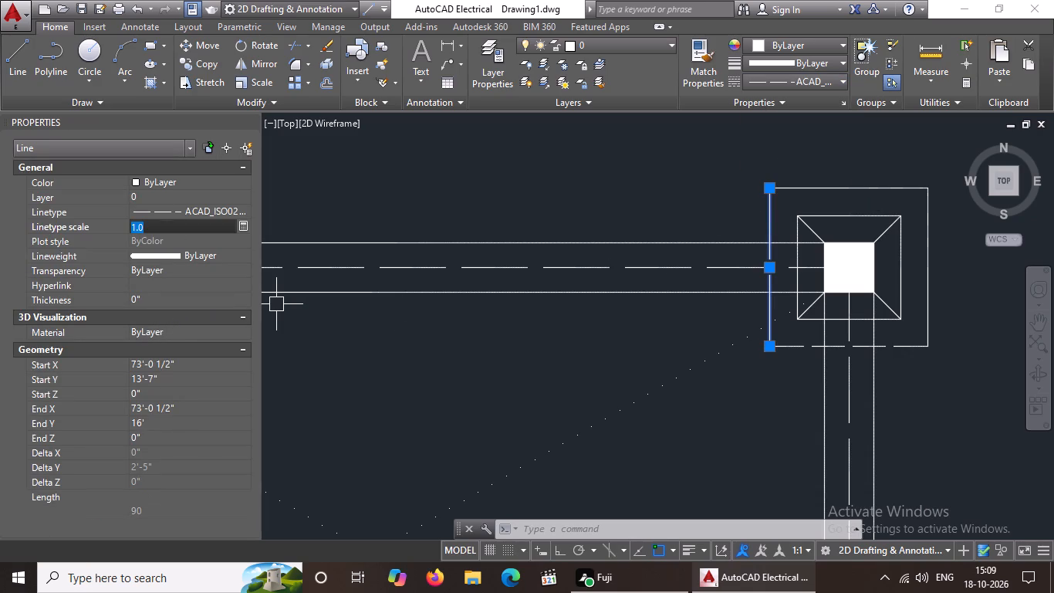
{"action": "key", "text": "BackSpace"}
{"action": "key", "text": "BackSpace"}
{"action": "key", "text": "BackSpace"}
{"action": "key", "text": "BackSpace"}
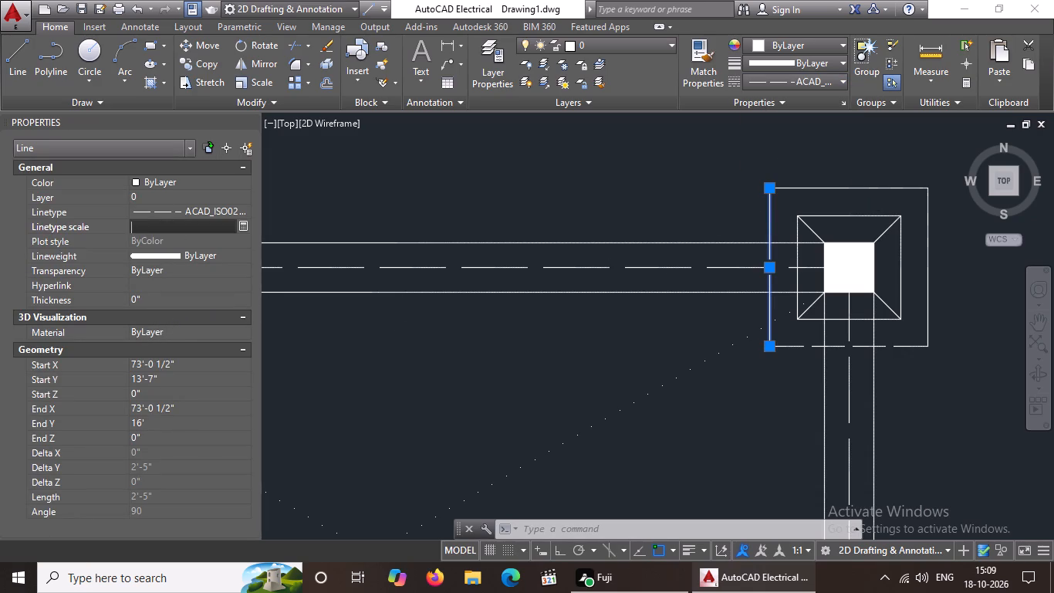
{"action": "key", "text": "BackSpace"}
{"action": "key", "text": "BackSpace"}
{"action": "key", "text": "0"}
{"action": "type", "text": ".5"}
{"action": "key", "text": "Return"}
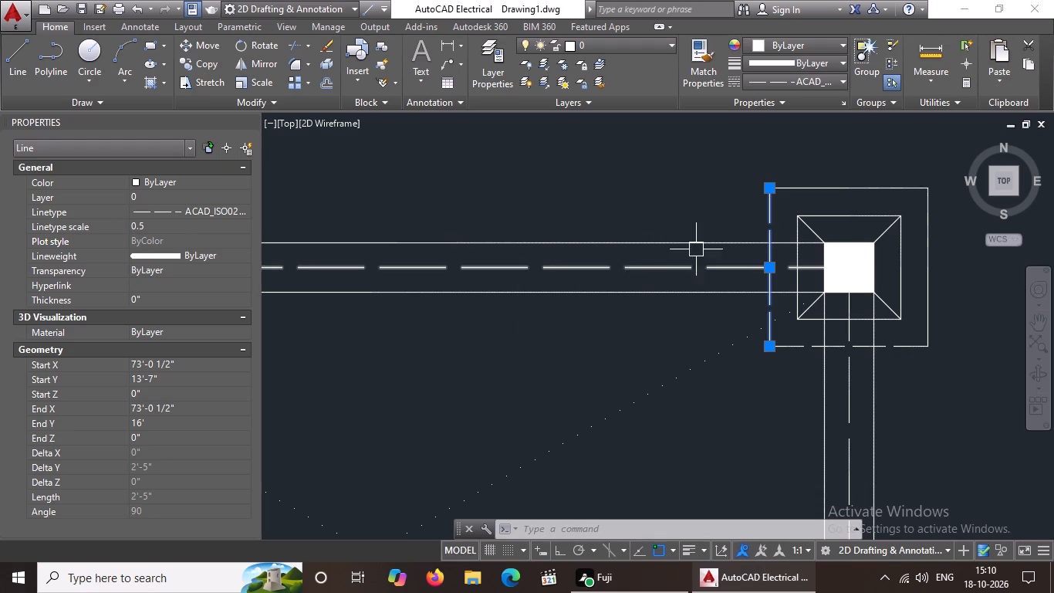
Change the top edge of the top-right corner footing's outer square to the ACAD_ISO02W100 linetype with a linetype scale of 0.5.
{"action": "left_click", "coordinate": [838, 181]}
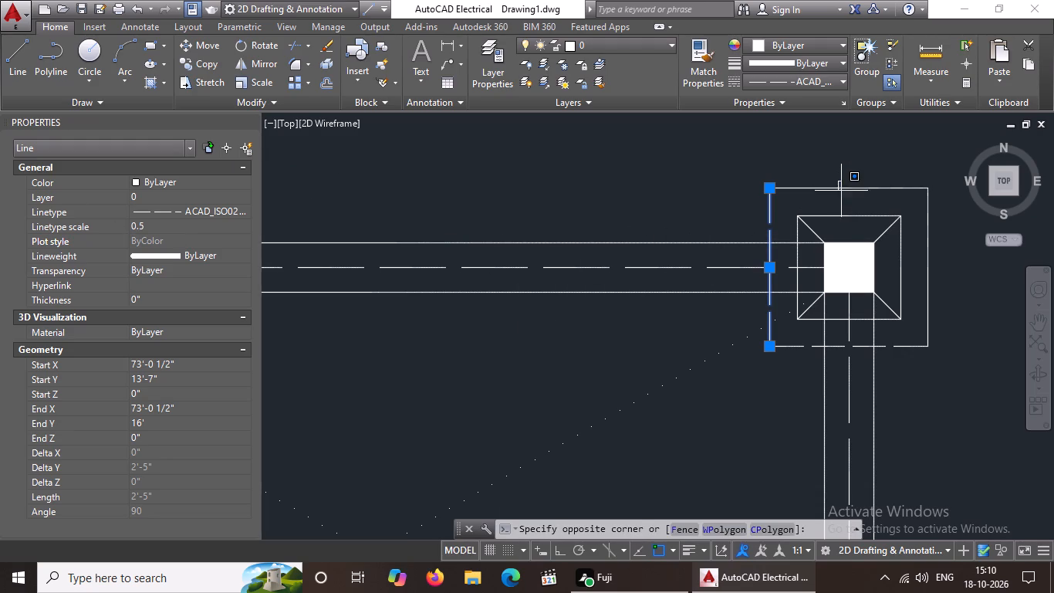
{"action": "left_click", "coordinate": [843, 188]}
{"action": "left_click", "coordinate": [843, 188]}
{"action": "left_click", "coordinate": [842, 190]}
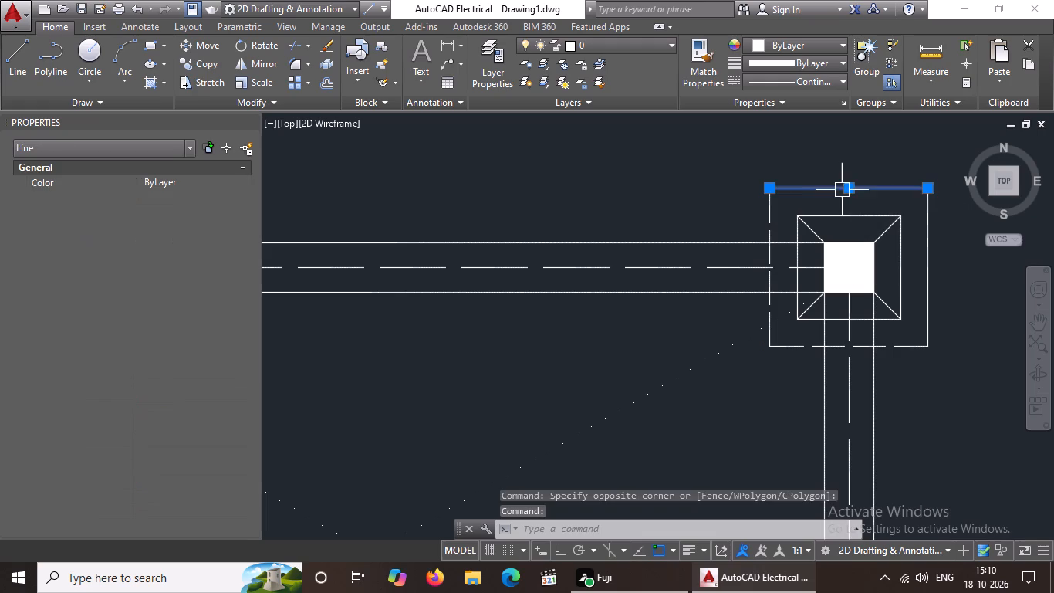
{"action": "left_click", "coordinate": [816, 81]}
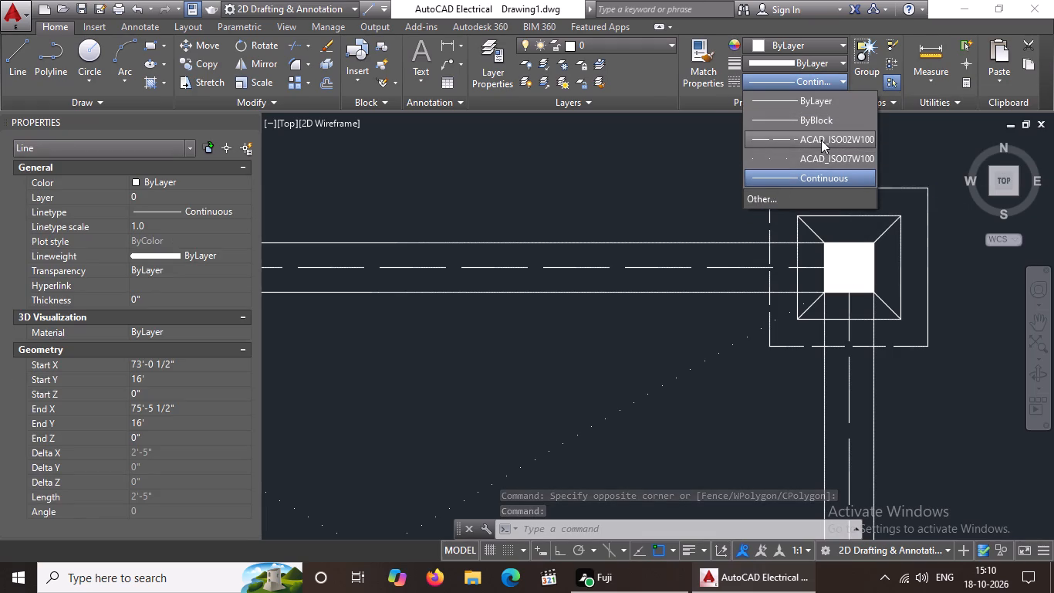
{"action": "left_click", "coordinate": [821, 139]}
{"action": "left_click", "coordinate": [179, 229]}
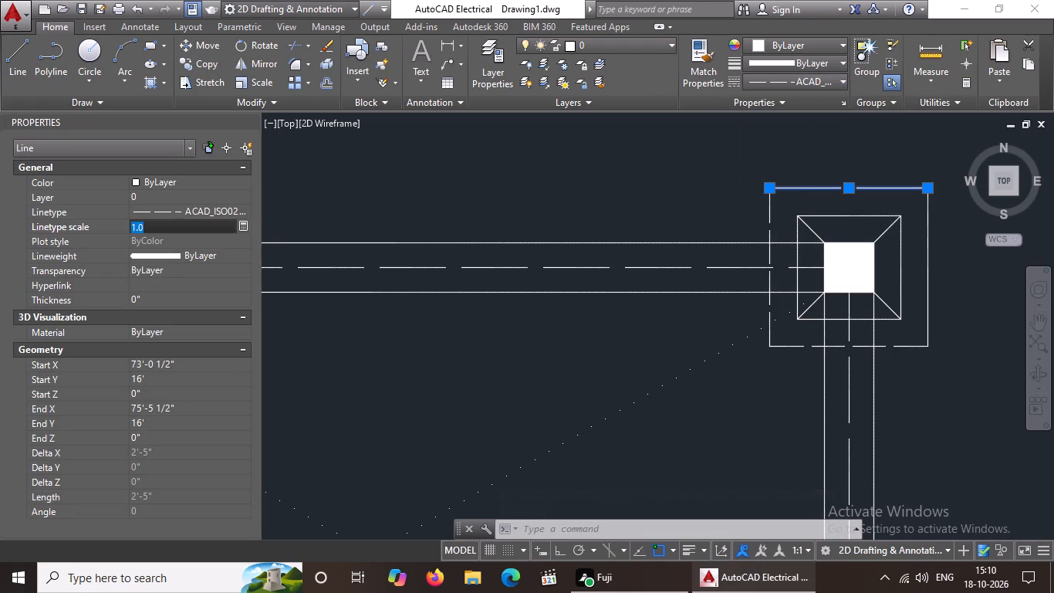
{"action": "key", "text": "BackSpace"}
{"action": "key", "text": "BackSpace"}
{"action": "key", "text": "BackSpace"}
{"action": "key", "text": "BackSpace"}
{"action": "type", "text": "0.5"}
{"action": "key", "text": "Return"}
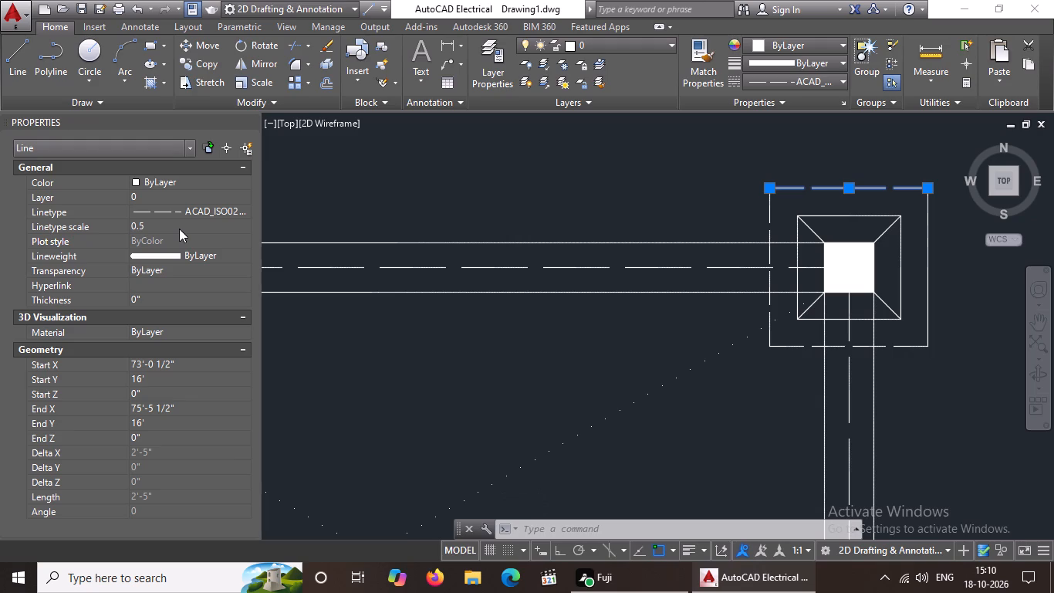
Change the right edge of the same outer footing square to the ACAD_ISO02W100 linetype with a linetype scale of 0.5.
{"action": "left_click", "coordinate": [926, 285]}
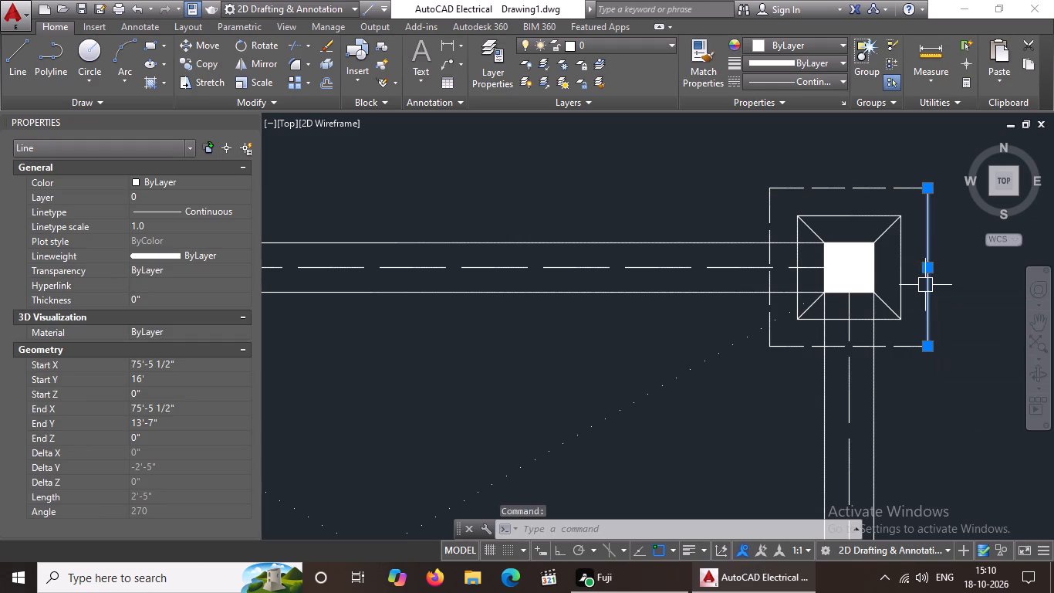
{"action": "left_click", "coordinate": [808, 83]}
{"action": "left_click", "coordinate": [820, 144]}
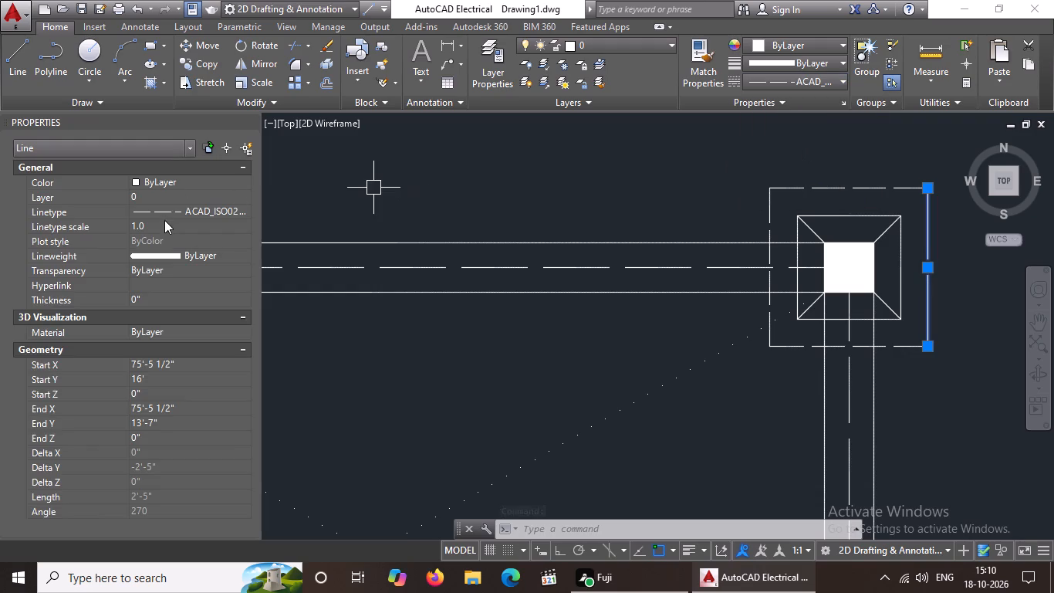
{"action": "left_click", "coordinate": [164, 220]}
{"action": "key", "text": "BackSpace"}
{"action": "key", "text": "BackSpace"}
{"action": "key", "text": "BackSpace"}
{"action": "key", "text": "BackSpace"}
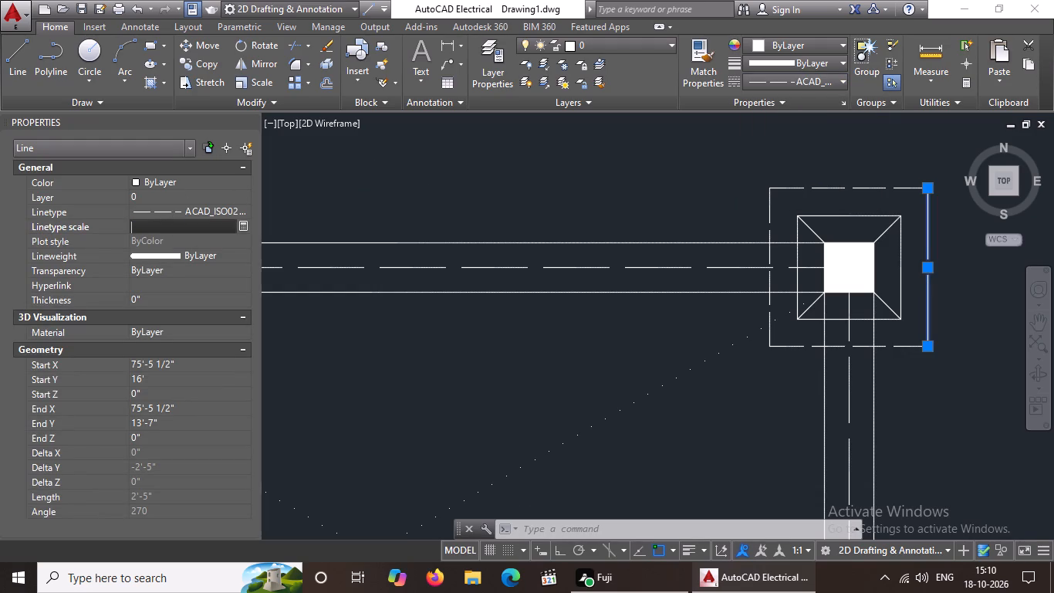
{"action": "type", "text": "0.5"}
{"action": "key", "text": "Return"}
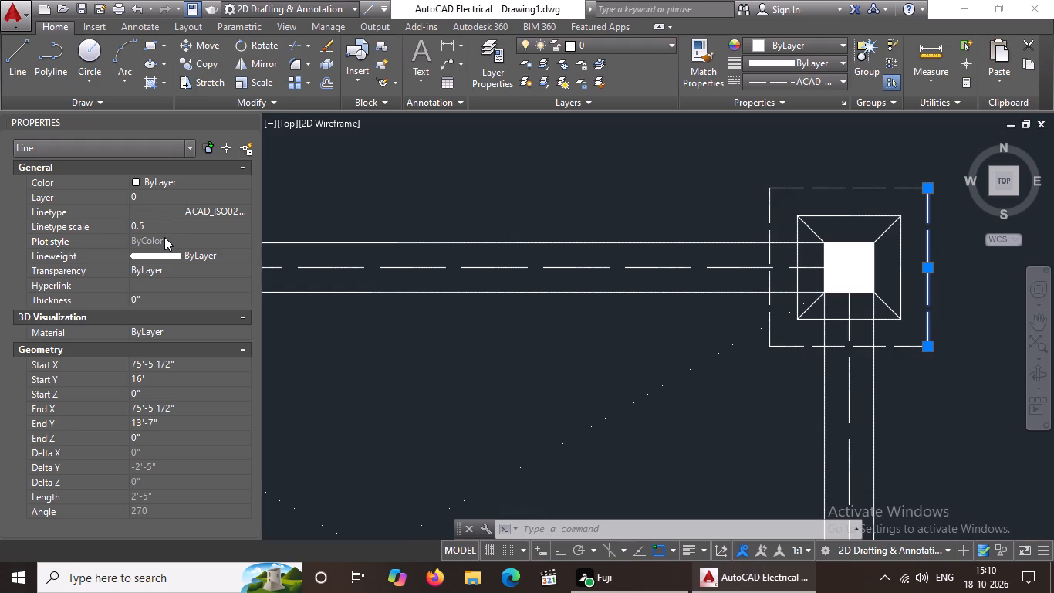
{"action": "scroll", "coordinate": [164, 237], "scroll_direction": "down", "scroll_amount": 3}
{"action": "key", "text": "Escape"}
{"action": "key", "text": "Escape"}
Draw the two left corner diagonals on the footing directly below the top-middle one, joining the inner square's corners to the column's corners.
{"action": "scroll", "coordinate": [658, 359], "scroll_direction": "down", "scroll_amount": 4}
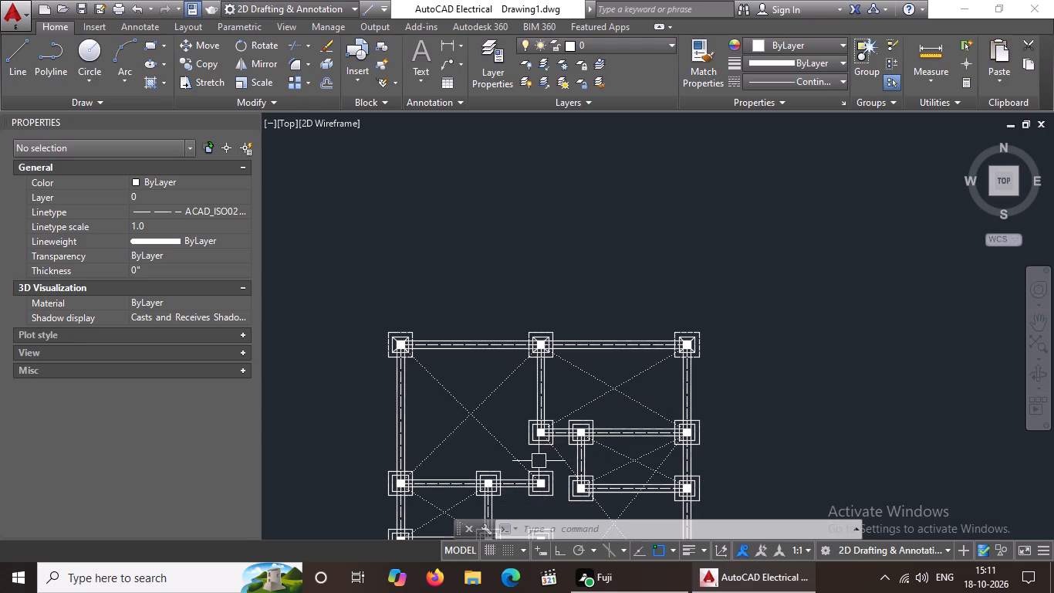
{"action": "scroll", "coordinate": [643, 457], "scroll_direction": "up", "scroll_amount": 2}
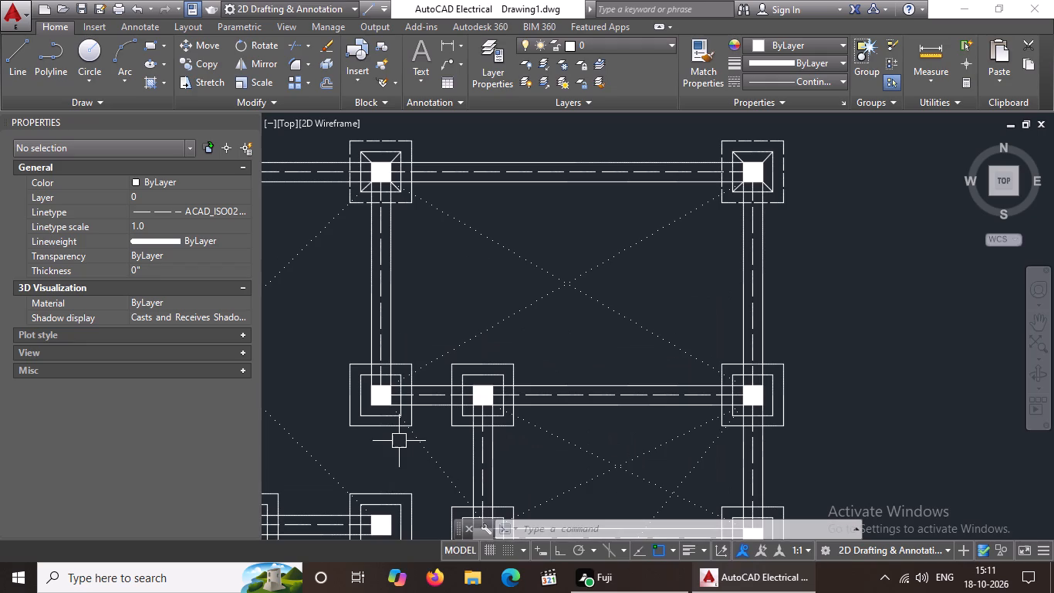
{"action": "middle_click_drag", "start_coordinate": [398, 441], "coordinate": [428, 423]}
{"action": "scroll", "coordinate": [428, 423], "scroll_direction": "up", "scroll_amount": 2}
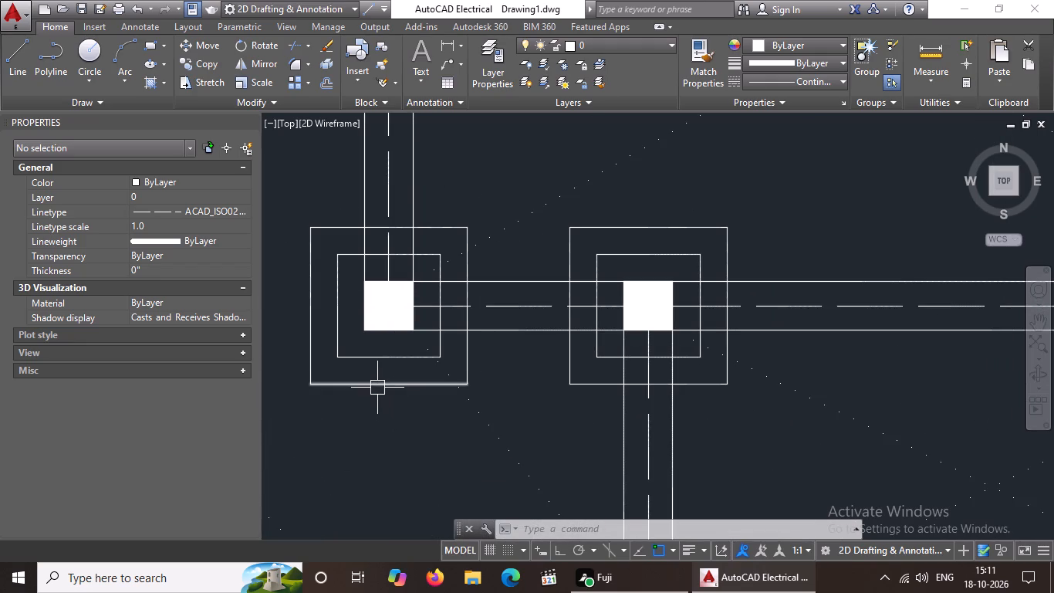
{"action": "scroll", "coordinate": [434, 395], "scroll_direction": "down", "scroll_amount": 2}
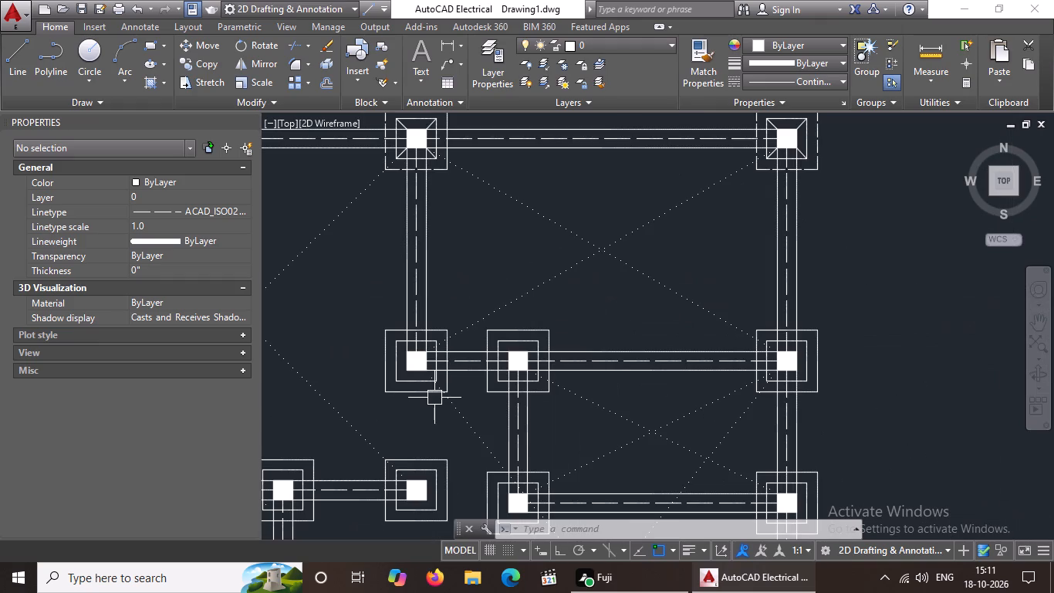
{"action": "scroll", "coordinate": [434, 398], "scroll_direction": "down", "scroll_amount": 2}
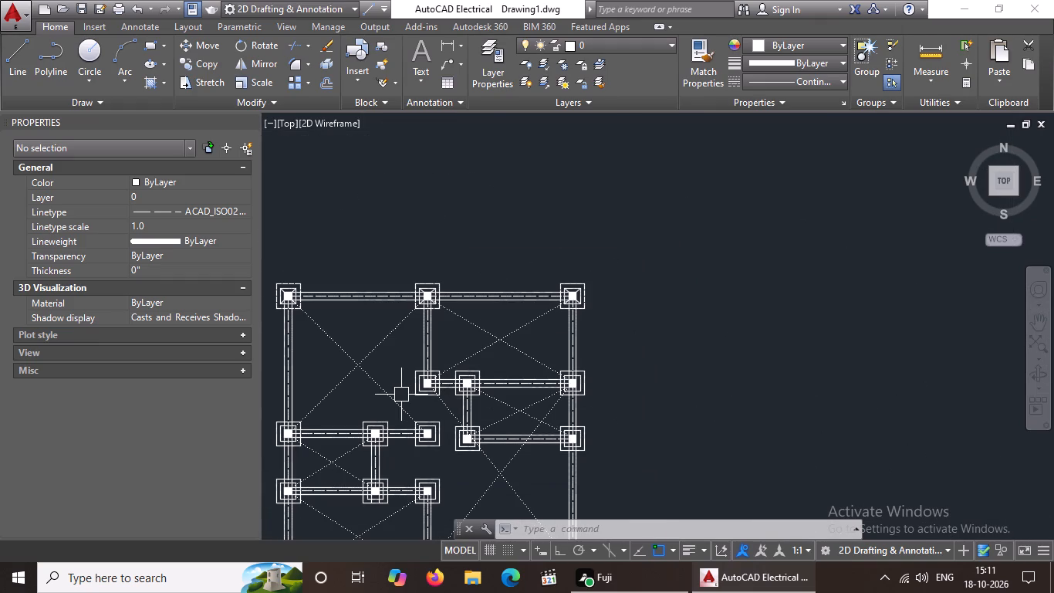
{"action": "scroll", "coordinate": [412, 392], "scroll_direction": "up", "scroll_amount": 3}
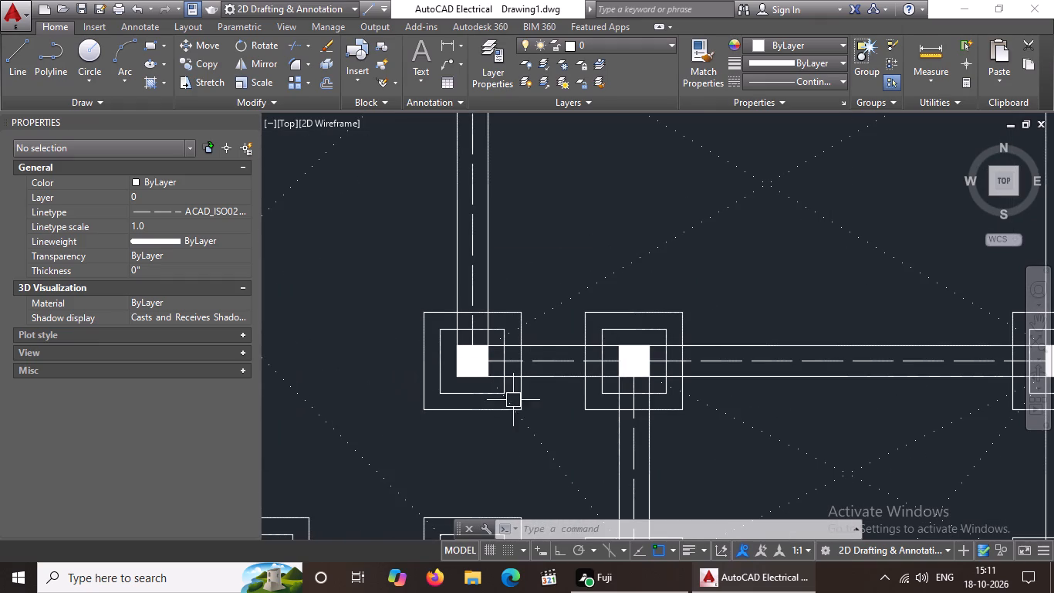
{"action": "left_click", "coordinate": [12, 68]}
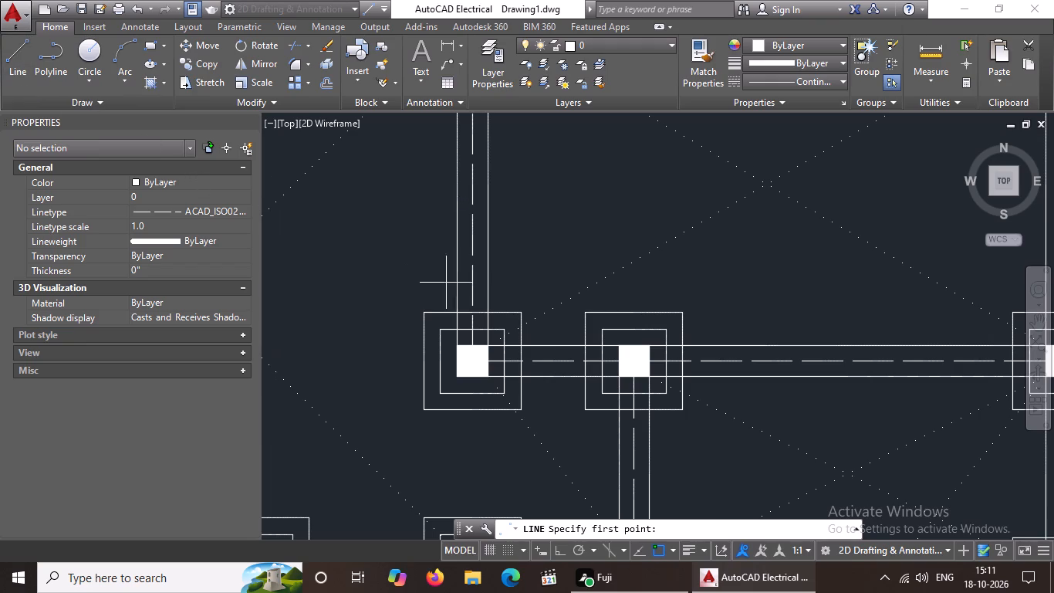
{"action": "left_click", "coordinate": [437, 329]}
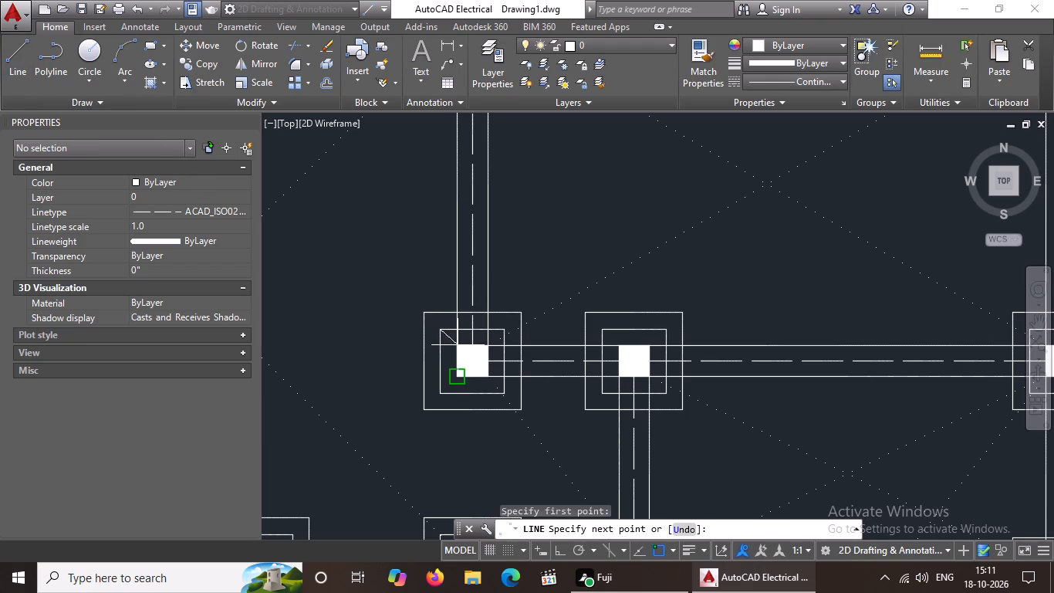
{"action": "left_click", "coordinate": [457, 351]}
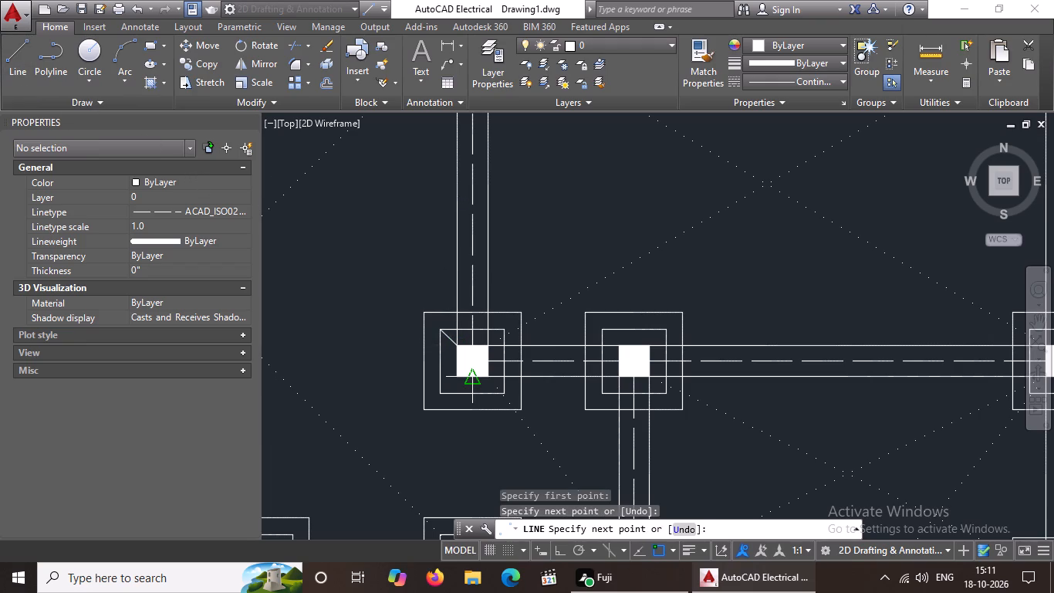
{"action": "key", "text": "Escape"}
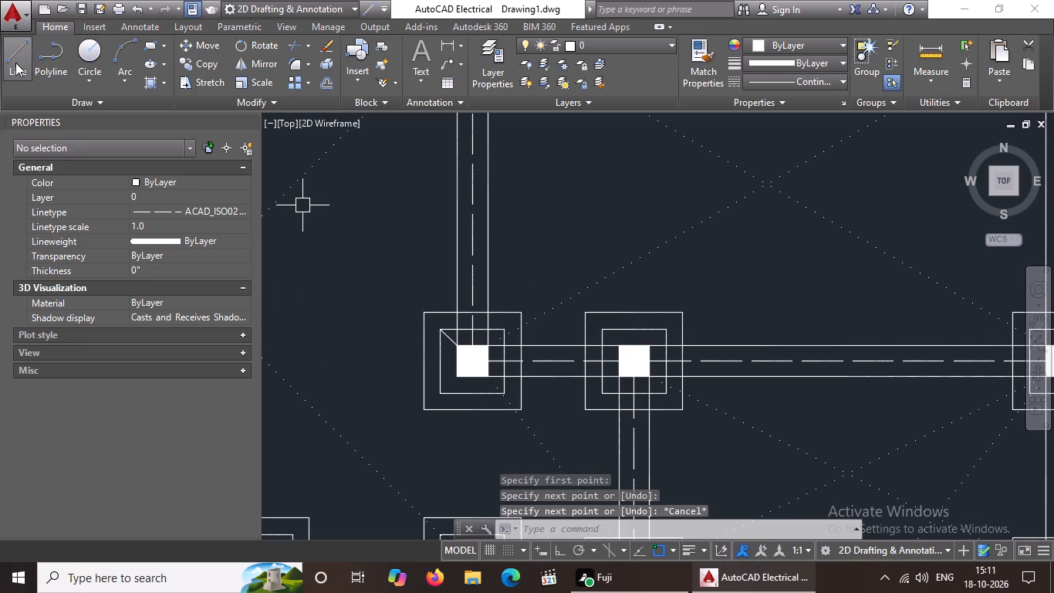
{"action": "left_click", "coordinate": [15, 60]}
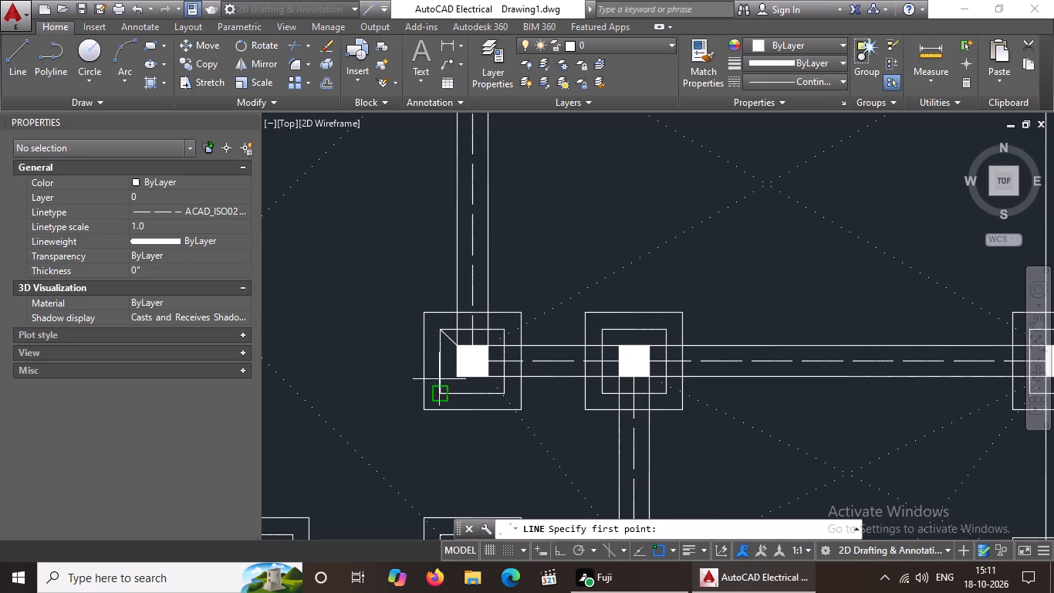
{"action": "left_click", "coordinate": [441, 394]}
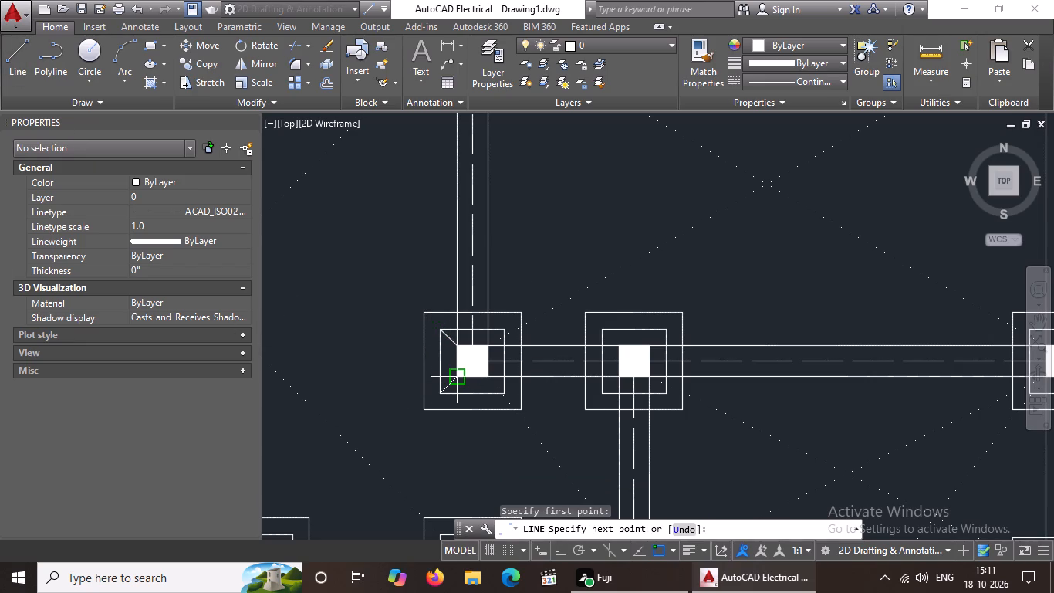
{"action": "left_click", "coordinate": [456, 375]}
{"action": "key", "text": "Escape"}
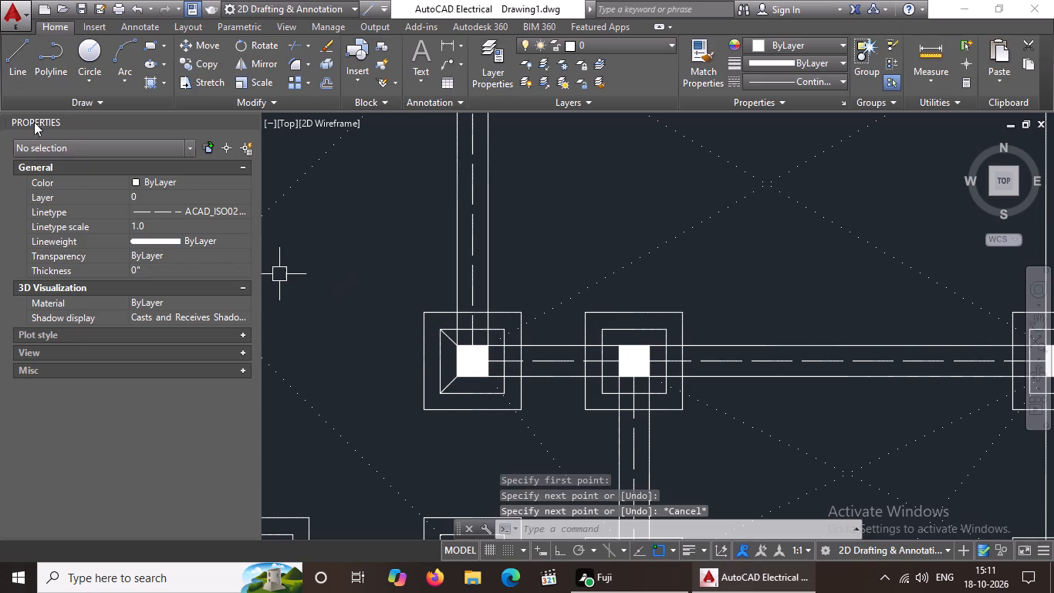
Draw the two right corner diagonals on the same footing, joining the column's corners to the inner square's corners.
{"action": "left_click", "coordinate": [15, 53]}
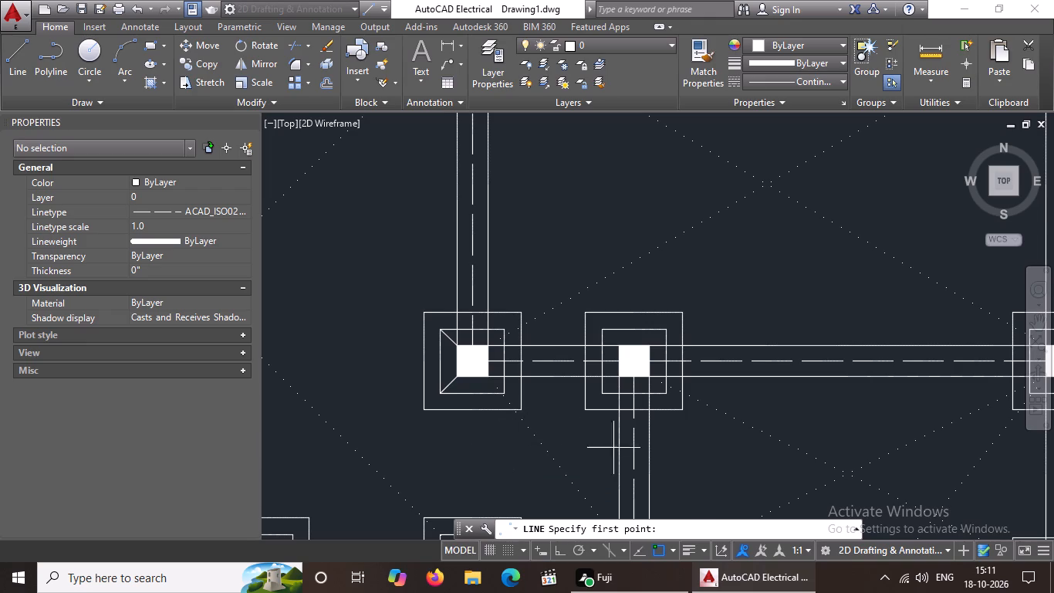
{"action": "left_click", "coordinate": [484, 376]}
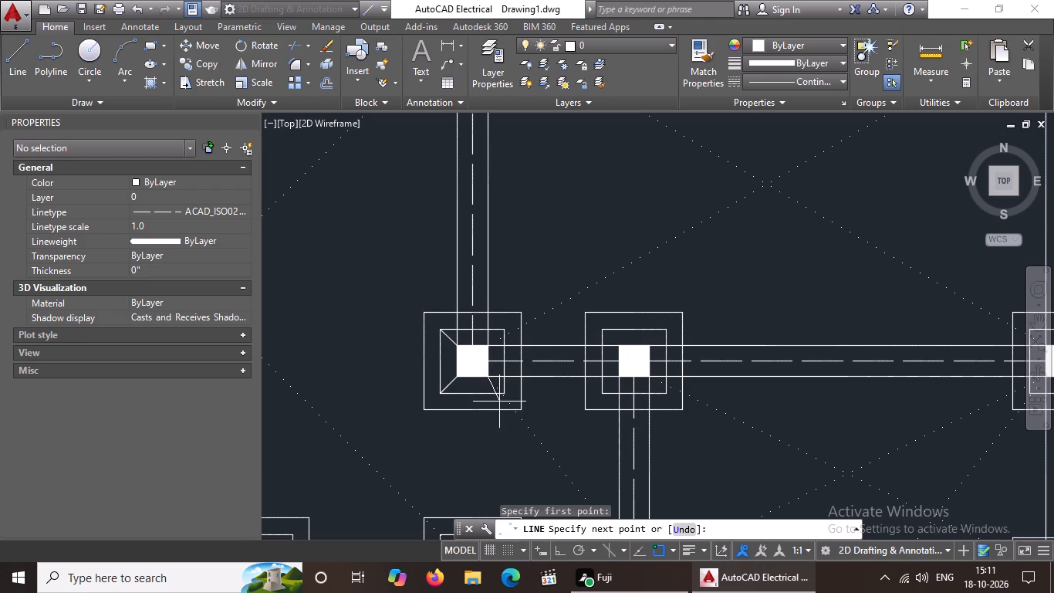
{"action": "left_click", "coordinate": [505, 391]}
{"action": "key", "text": "Escape"}
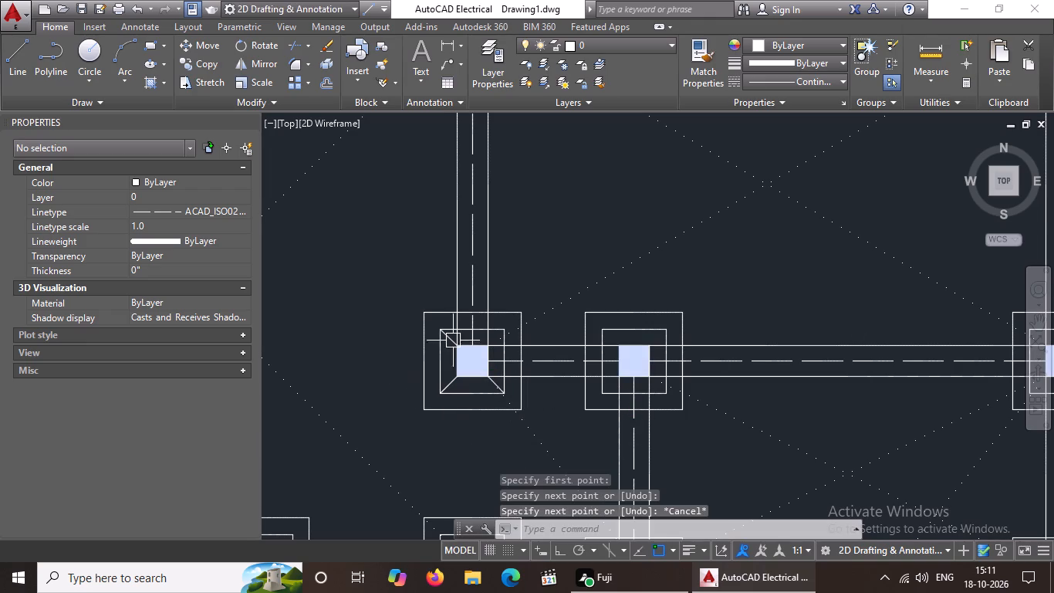
{"action": "left_click", "coordinate": [24, 49]}
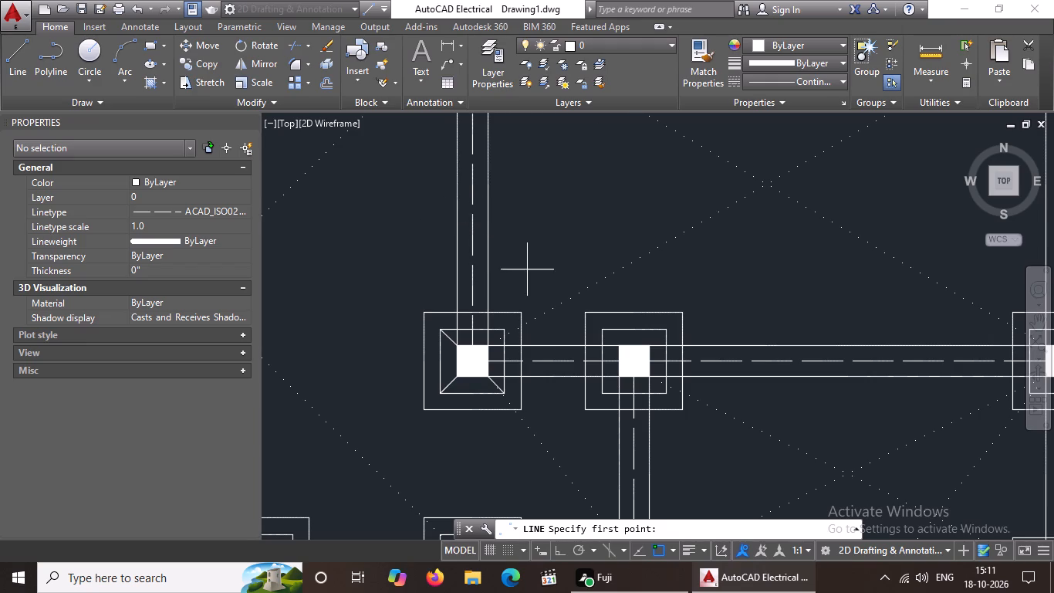
{"action": "left_click", "coordinate": [487, 342]}
{"action": "left_click", "coordinate": [507, 327]}
{"action": "key", "text": "Escape"}
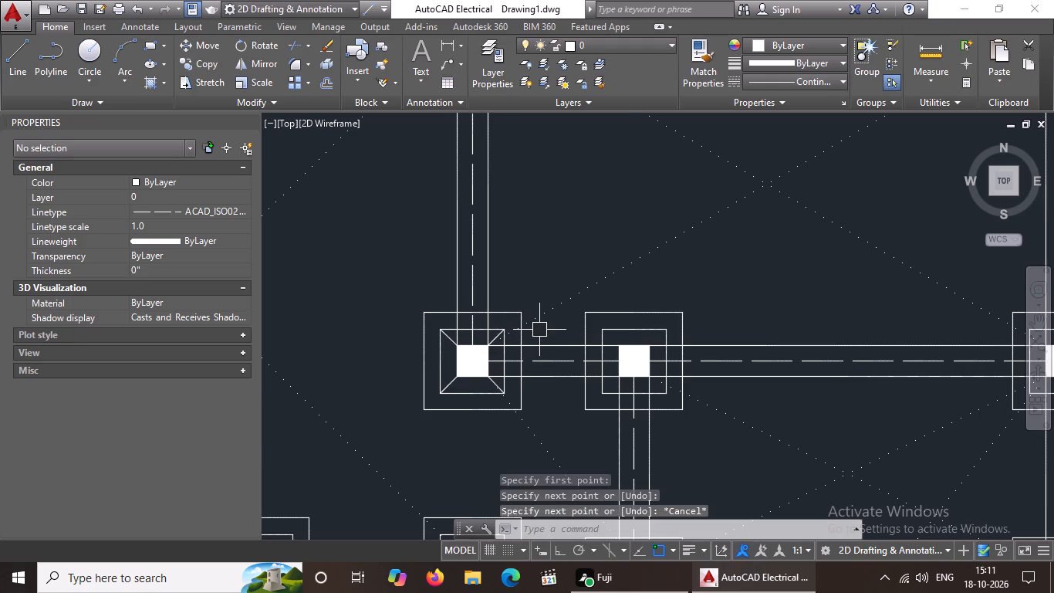
Change the bottom edge of that footing's outer square to the ACAD_ISO02W100 linetype with a linetype scale of 0.5.
{"action": "scroll", "coordinate": [536, 330], "scroll_direction": "down", "scroll_amount": 1}
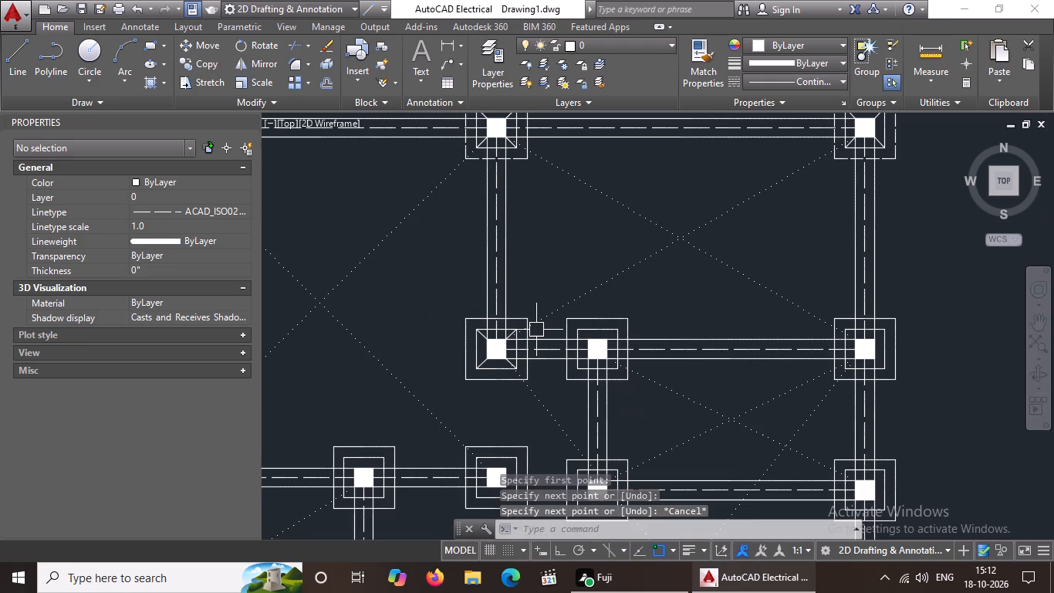
{"action": "left_click", "coordinate": [495, 380]}
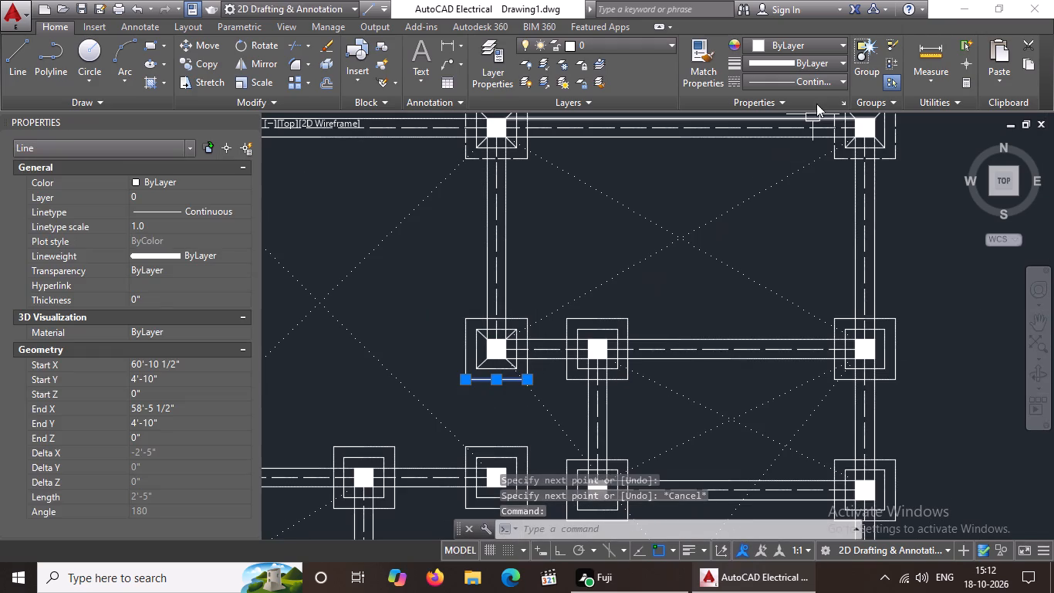
{"action": "left_click", "coordinate": [817, 83]}
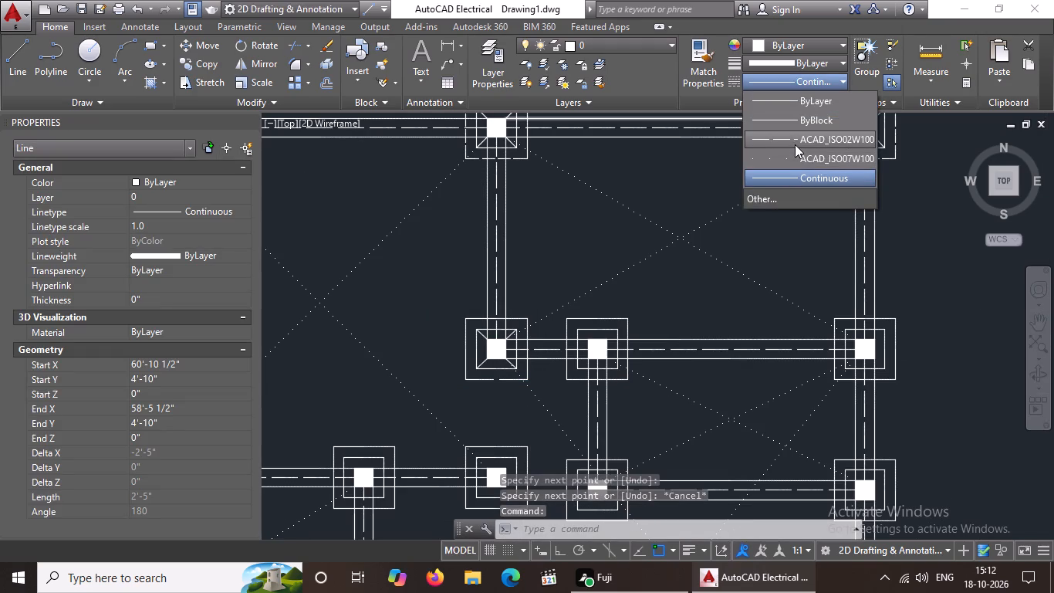
{"action": "left_click", "coordinate": [795, 141]}
{"action": "left_click", "coordinate": [173, 228]}
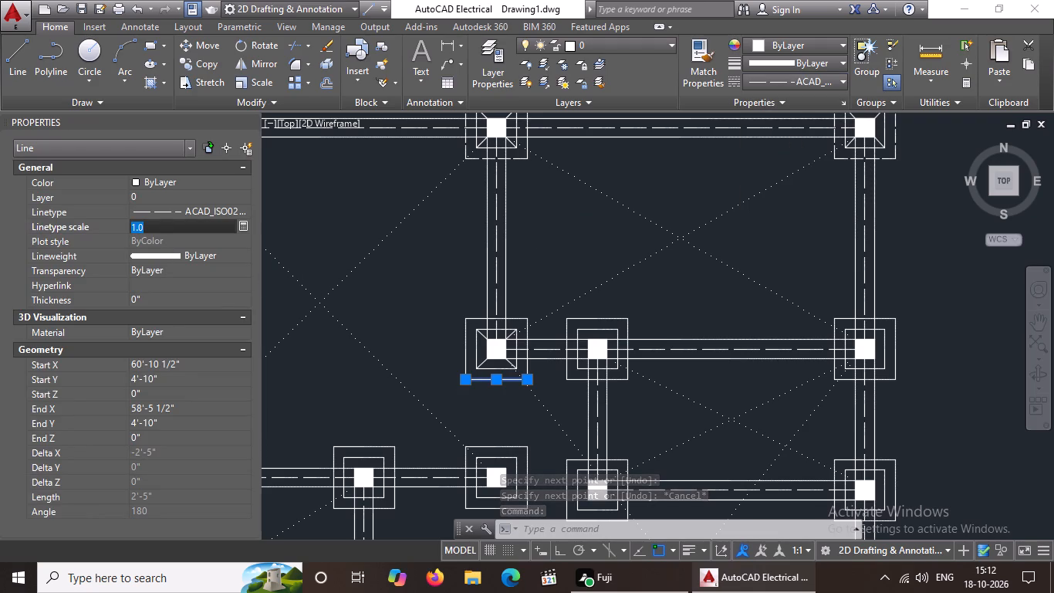
{"action": "key", "text": "BackSpace"}
{"action": "key", "text": "BackSpace"}
{"action": "key", "text": "BackSpace"}
{"action": "key", "text": "BackSpace"}
{"action": "key", "text": "BackSpace"}
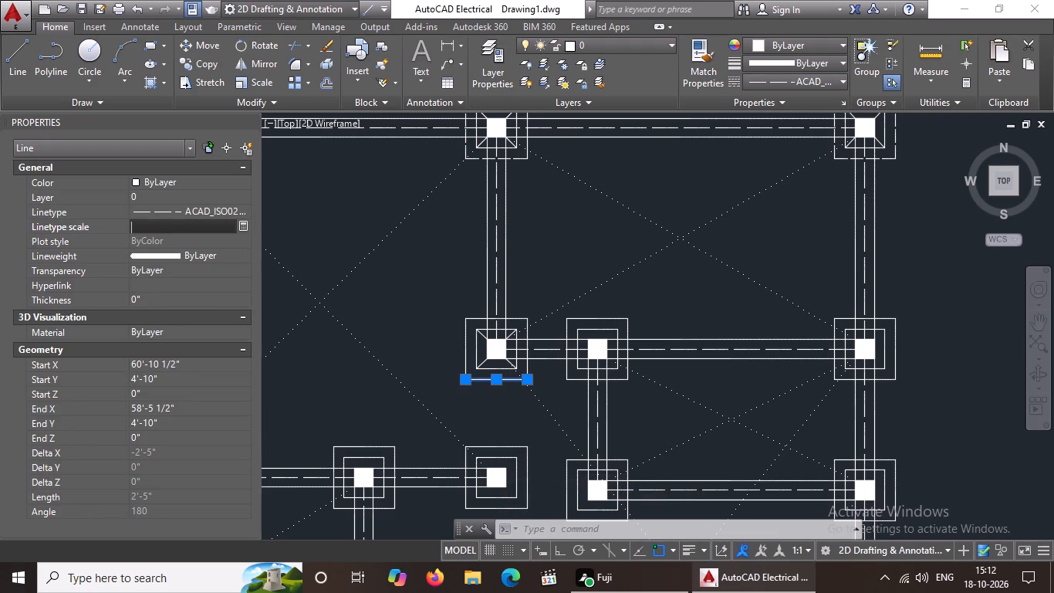
{"action": "type", "text": "0.5"}
{"action": "key", "text": "Return"}
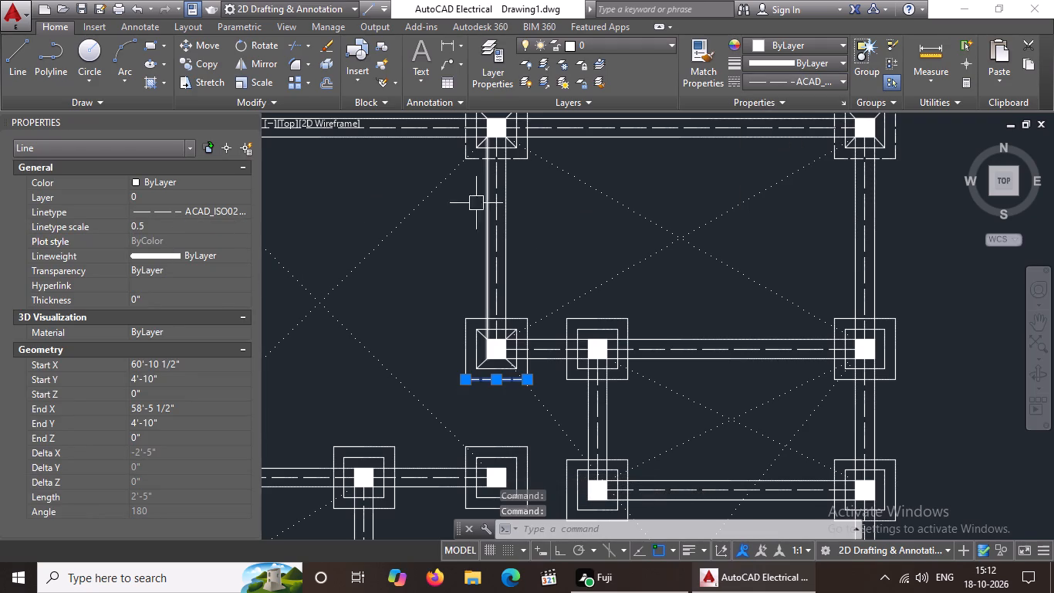
Change the left edge of the same outer footing square to the ACAD_ISO02W100 linetype with a linetype scale of 0.5.
{"action": "left_click", "coordinate": [467, 341]}
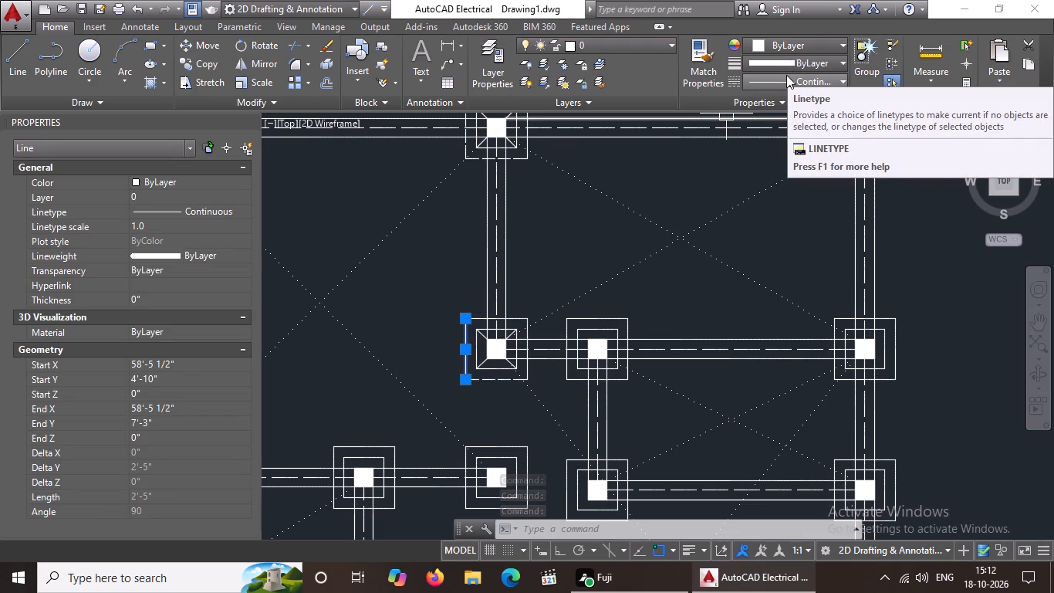
{"action": "left_click", "coordinate": [786, 82]}
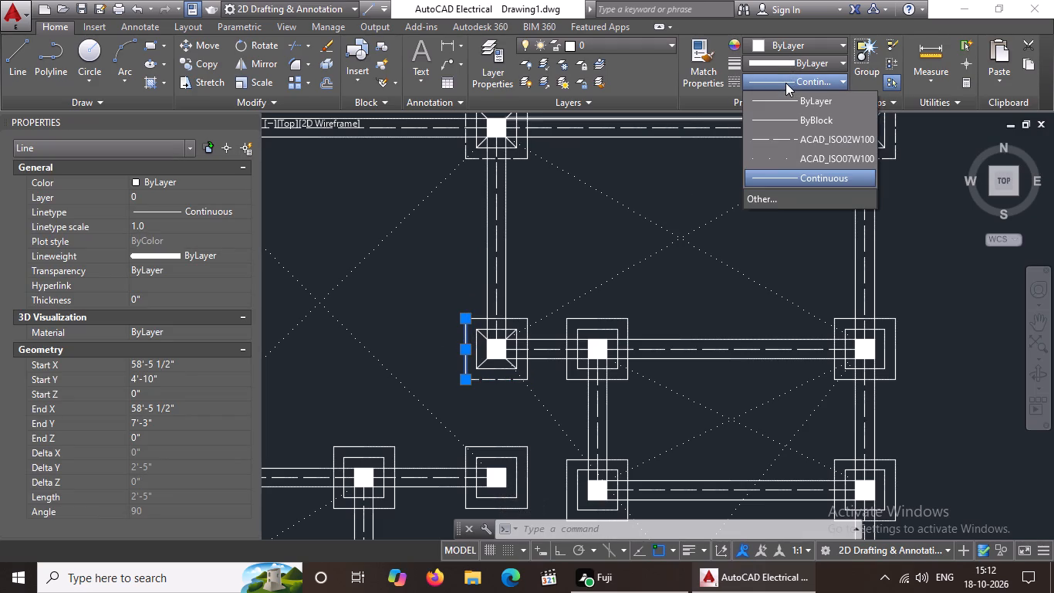
{"action": "left_click", "coordinate": [811, 137]}
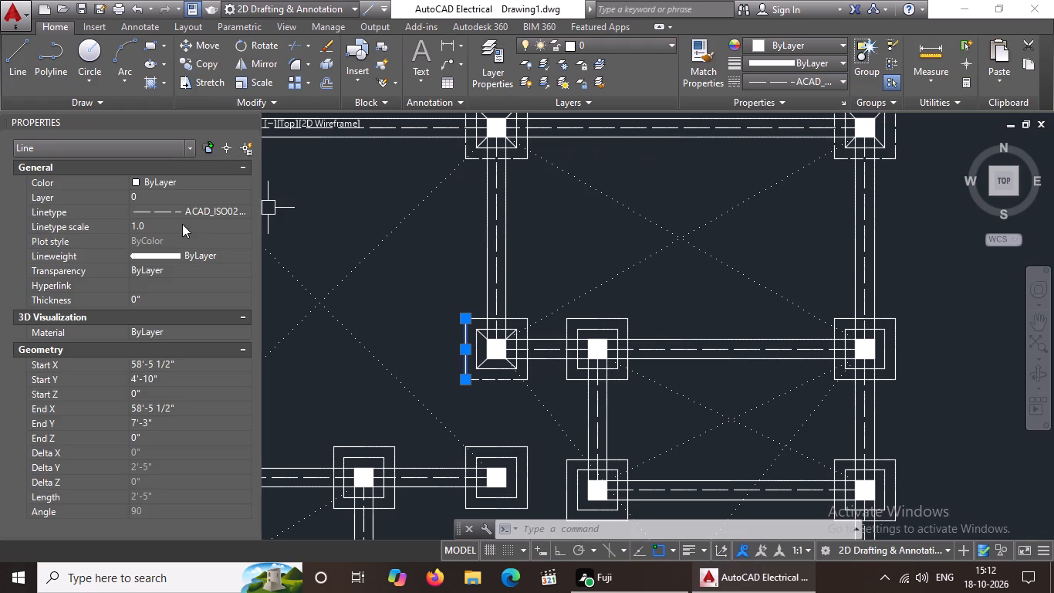
{"action": "left_click", "coordinate": [178, 222]}
{"action": "key", "text": "BackSpace"}
{"action": "key", "text": "BackSpace"}
{"action": "key", "text": "BackSpace"}
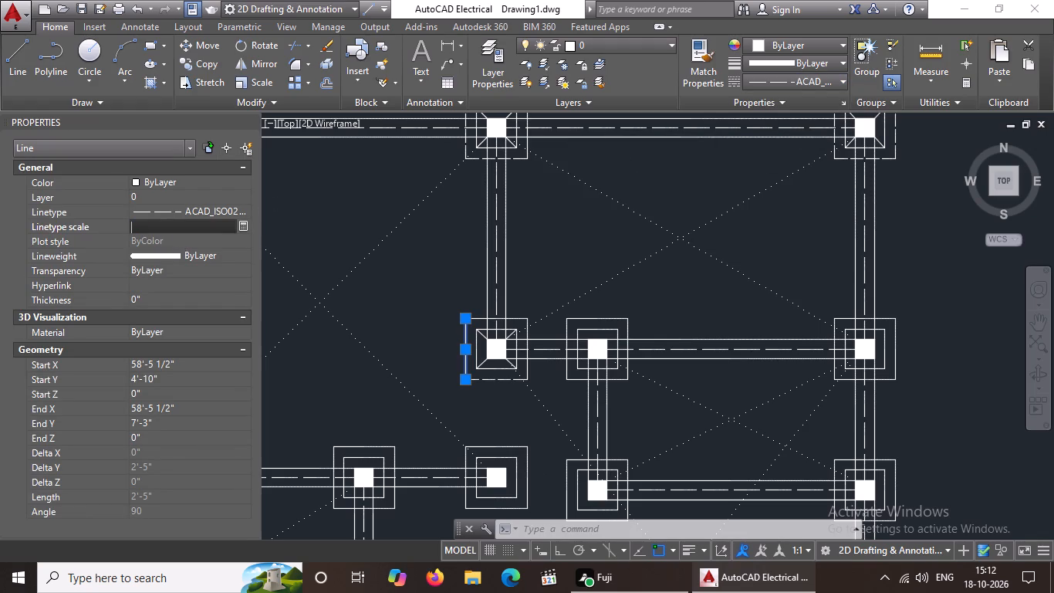
{"action": "key", "text": "BackSpace"}
{"action": "key", "text": "BackSpace"}
{"action": "type", "text": "0.5"}
{"action": "key", "text": "Return"}
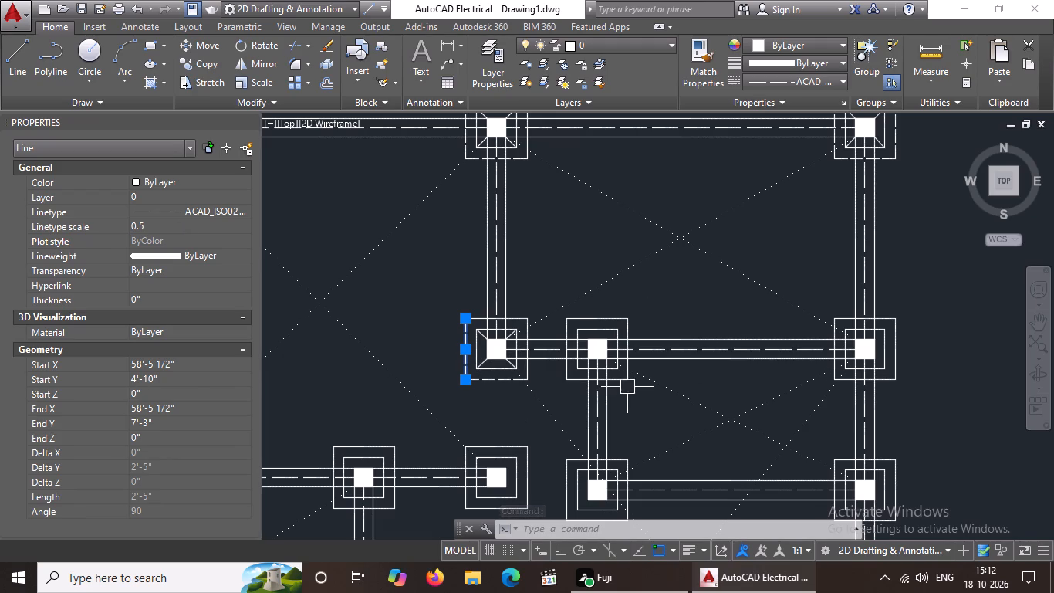
Change the top edge of the same outer footing square to the ACAD_ISO02W100 linetype with a linetype scale of 0.5.
{"action": "scroll", "coordinate": [521, 322], "scroll_direction": "up", "scroll_amount": 1}
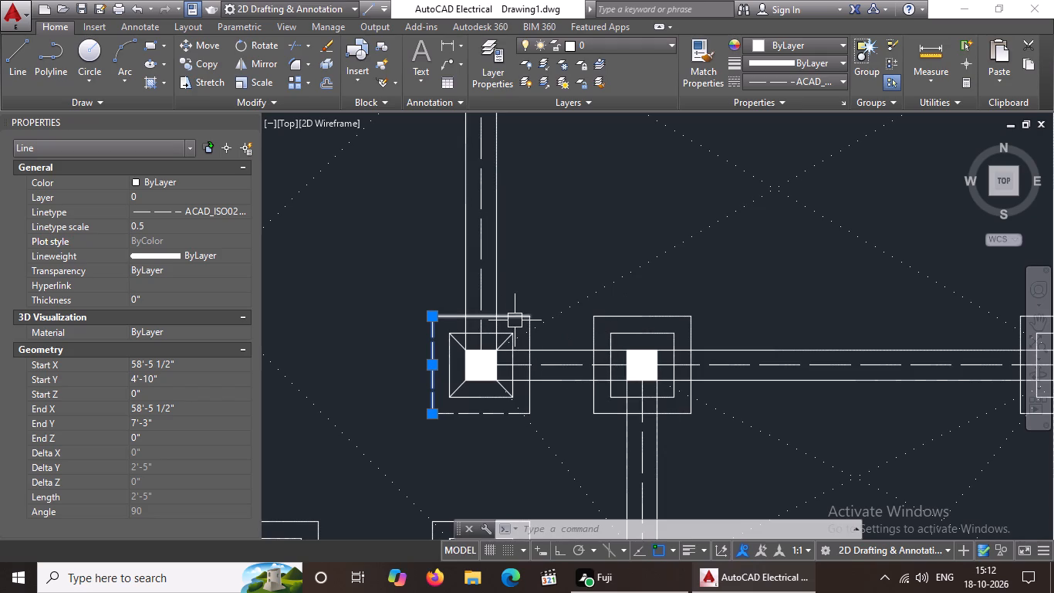
{"action": "left_click", "coordinate": [515, 318]}
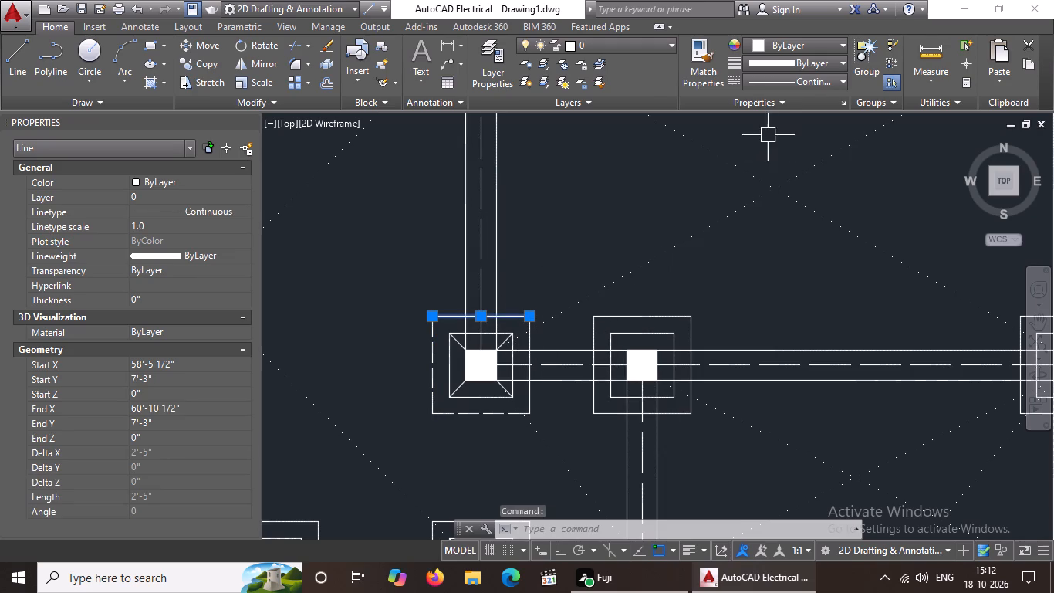
{"action": "left_click", "coordinate": [781, 76]}
{"action": "left_click", "coordinate": [788, 138]}
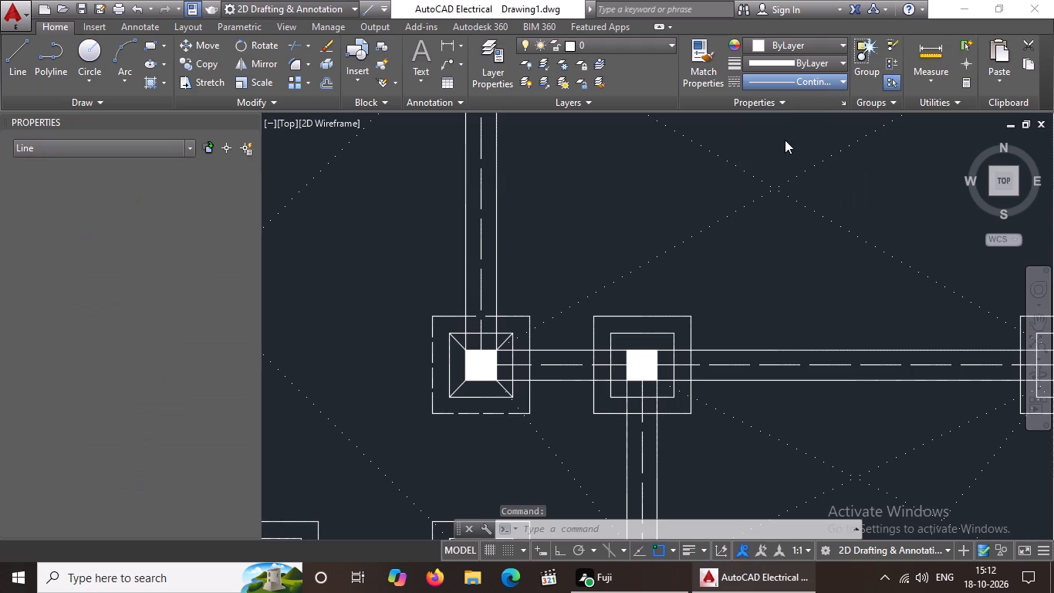
{"action": "left_click", "coordinate": [162, 219]}
{"action": "left_click", "coordinate": [163, 225]}
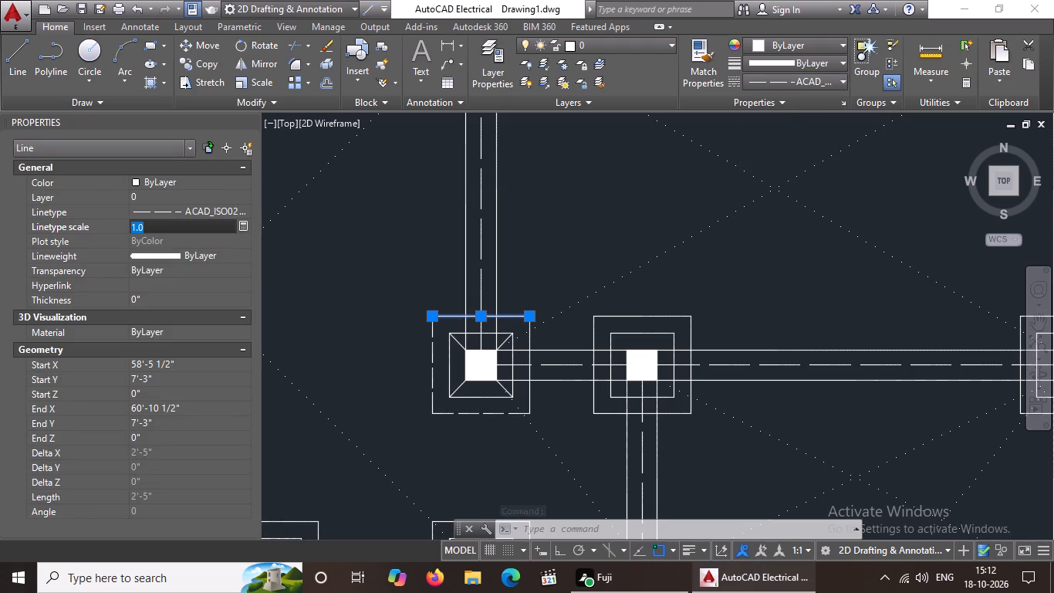
{"action": "key", "text": "BackSpace"}
{"action": "key", "text": "BackSpace"}
{"action": "key", "text": "BackSpace"}
{"action": "key", "text": "BackSpace"}
{"action": "key", "text": "BackSpace"}
{"action": "type", "text": "0.5"}
{"action": "key", "text": "Return"}
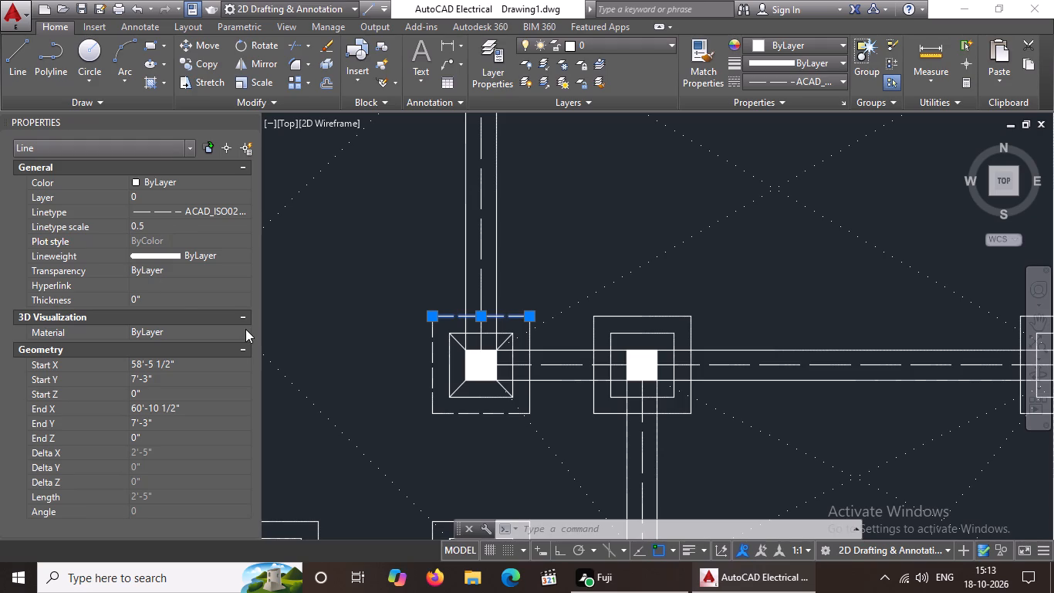
Change the right edge of the same outer footing square to the ACAD_ISO02W100 linetype with a linetype scale of 0.5.
{"action": "left_click", "coordinate": [527, 402]}
{"action": "left_click", "coordinate": [784, 81]}
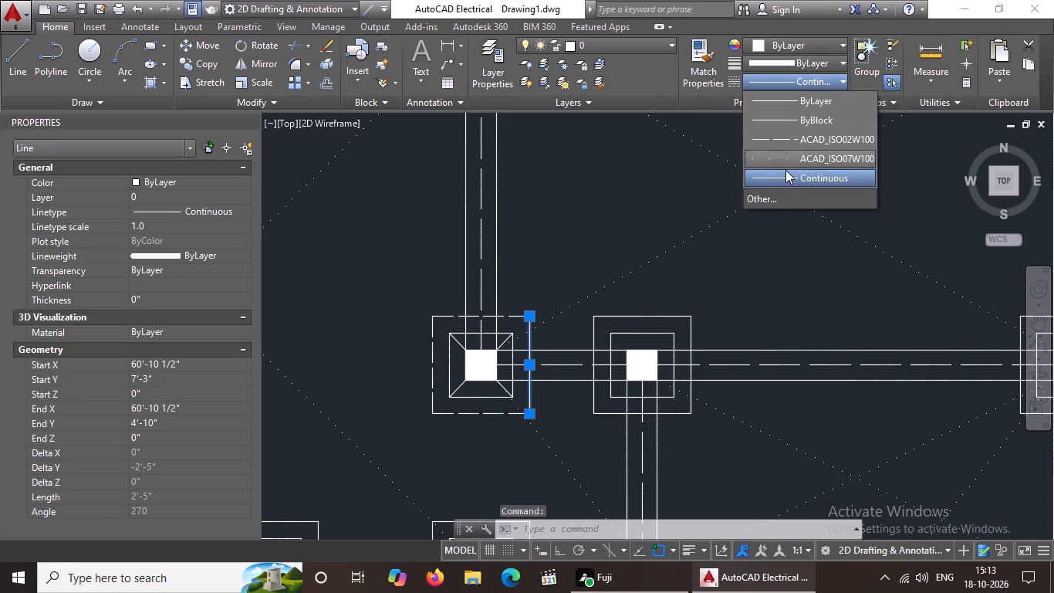
{"action": "left_click", "coordinate": [809, 140]}
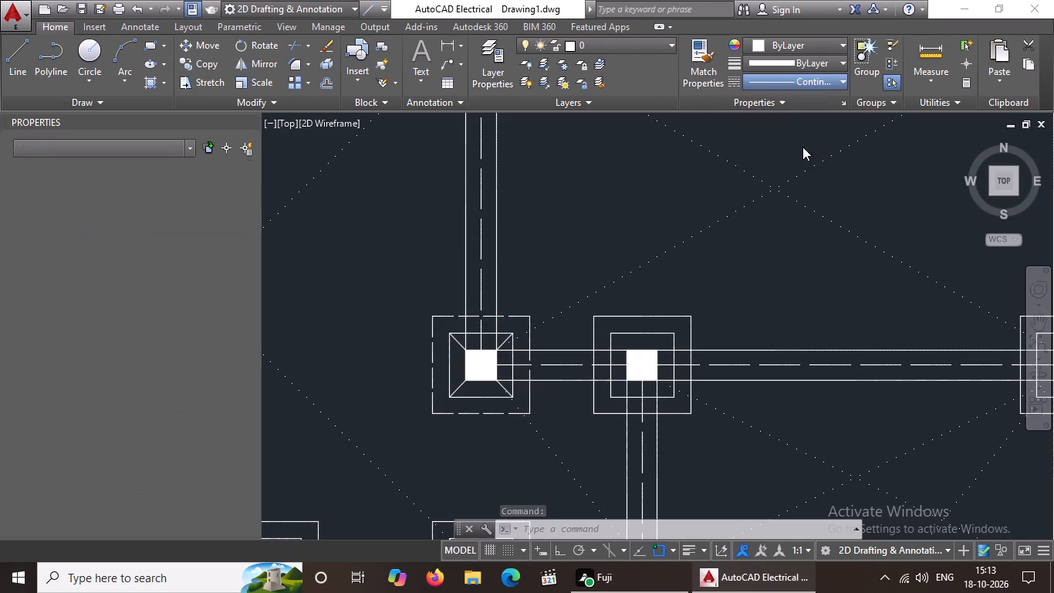
{"action": "left_click", "coordinate": [179, 222]}
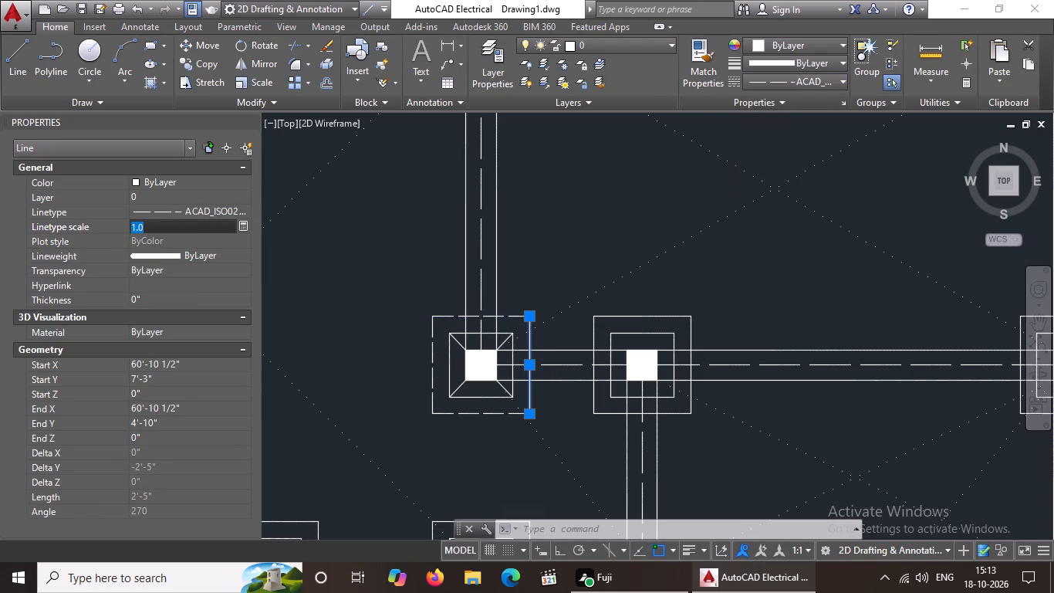
{"action": "key", "text": "BackSpace"}
{"action": "key", "text": "BackSpace"}
{"action": "key", "text": "BackSpace"}
{"action": "key", "text": "BackSpace"}
{"action": "type", "text": "0.5"}
{"action": "key", "text": "Return"}
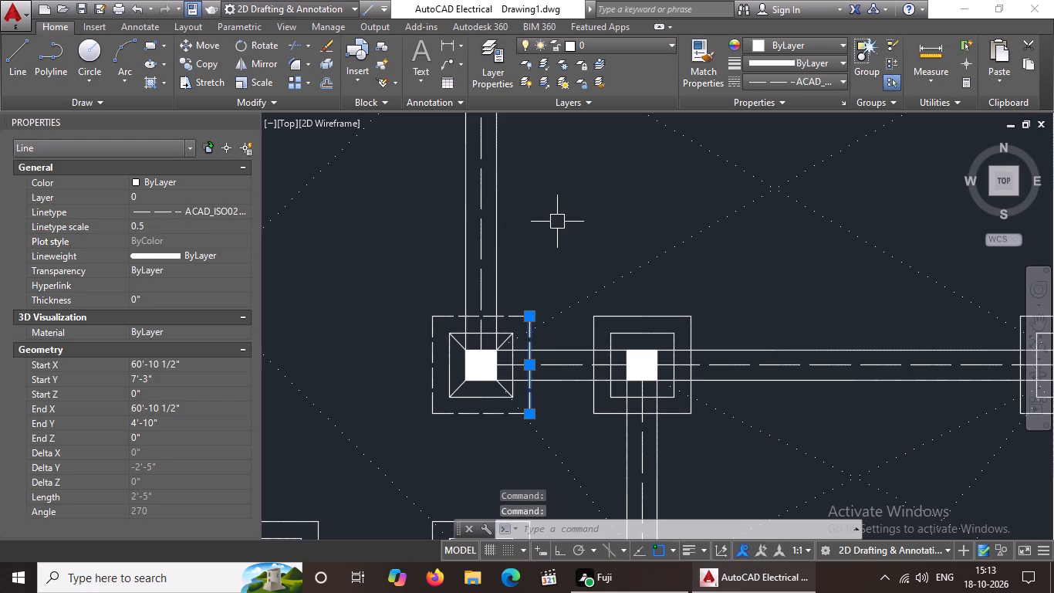
{"action": "key", "text": "Escape"}
Draw the two left corner diagonals on the adjacent footing to the right, joining the inner square's corners to the column's corners.
{"action": "scroll", "coordinate": [597, 225], "scroll_direction": "down", "scroll_amount": 2}
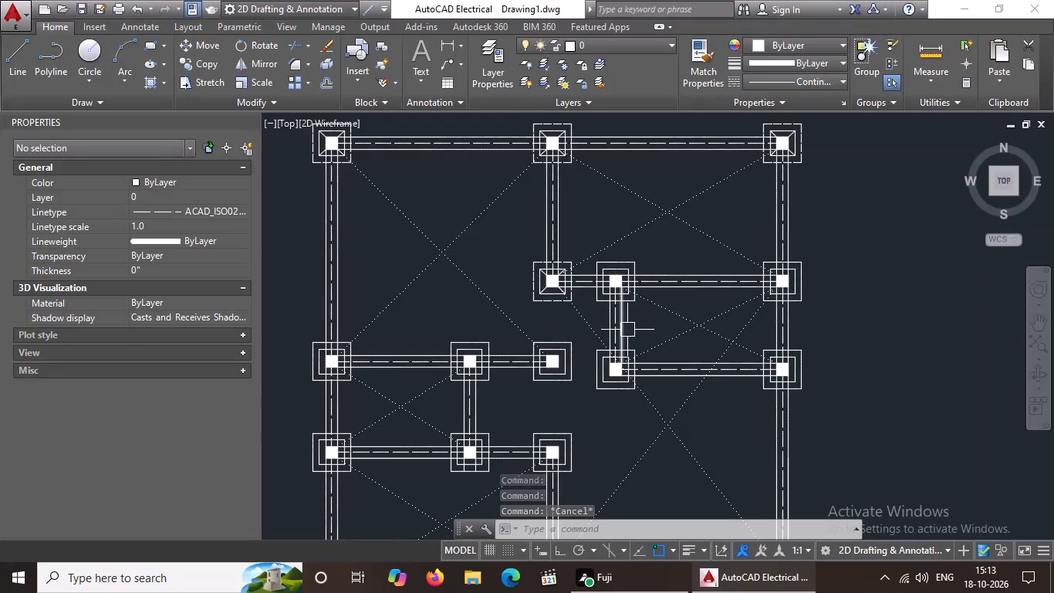
{"action": "scroll", "coordinate": [620, 270], "scroll_direction": "up", "scroll_amount": 3}
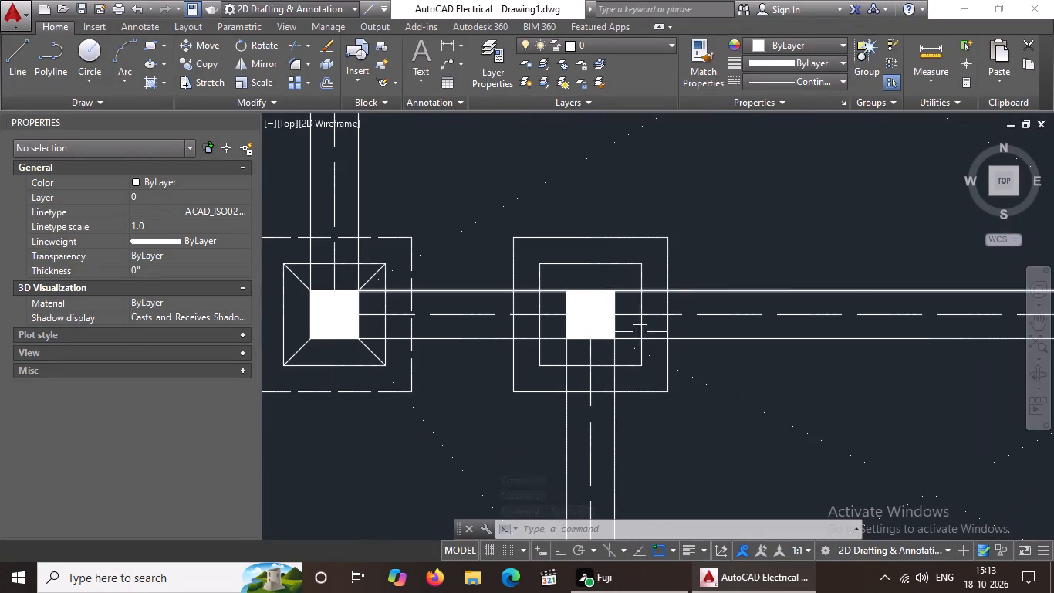
{"action": "left_click", "coordinate": [6, 61]}
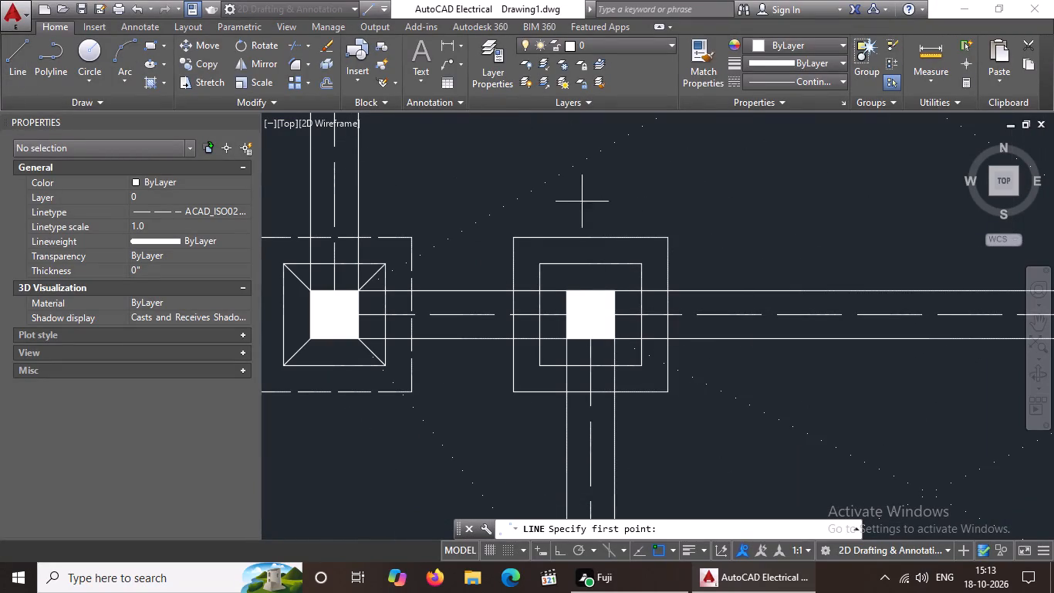
{"action": "left_click", "coordinate": [537, 265]}
{"action": "left_click", "coordinate": [569, 292]}
{"action": "key", "text": "Escape"}
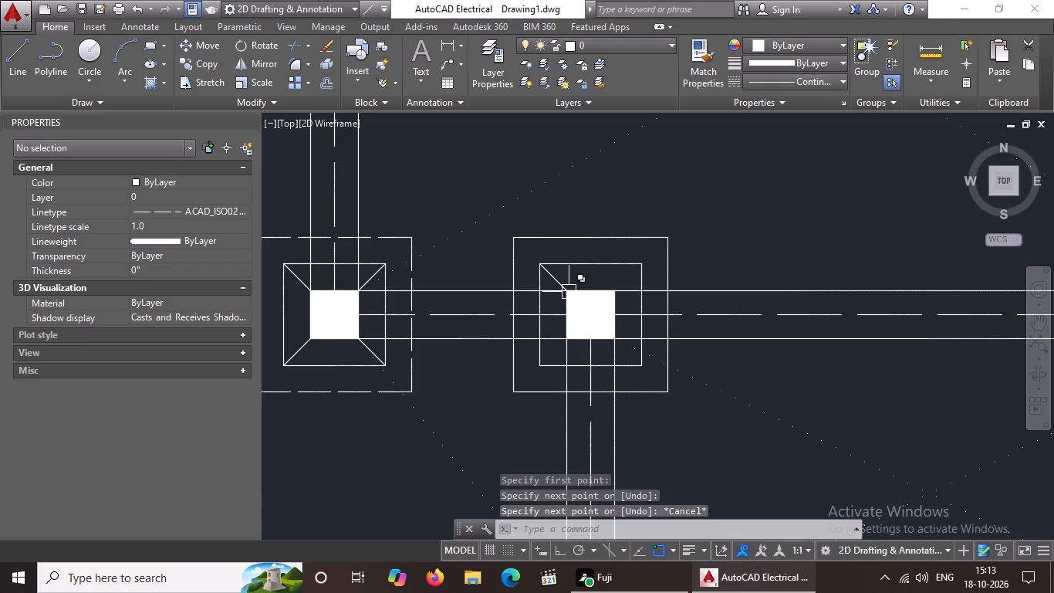
{"action": "left_click", "coordinate": [5, 66]}
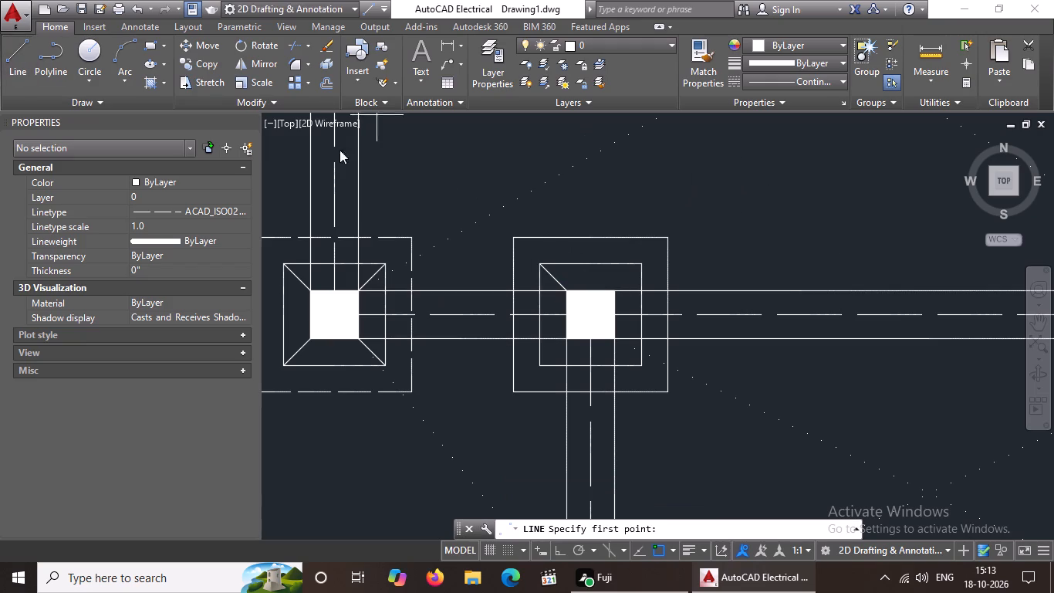
{"action": "left_click", "coordinate": [539, 364]}
{"action": "left_click", "coordinate": [569, 337]}
{"action": "key", "text": "Escape"}
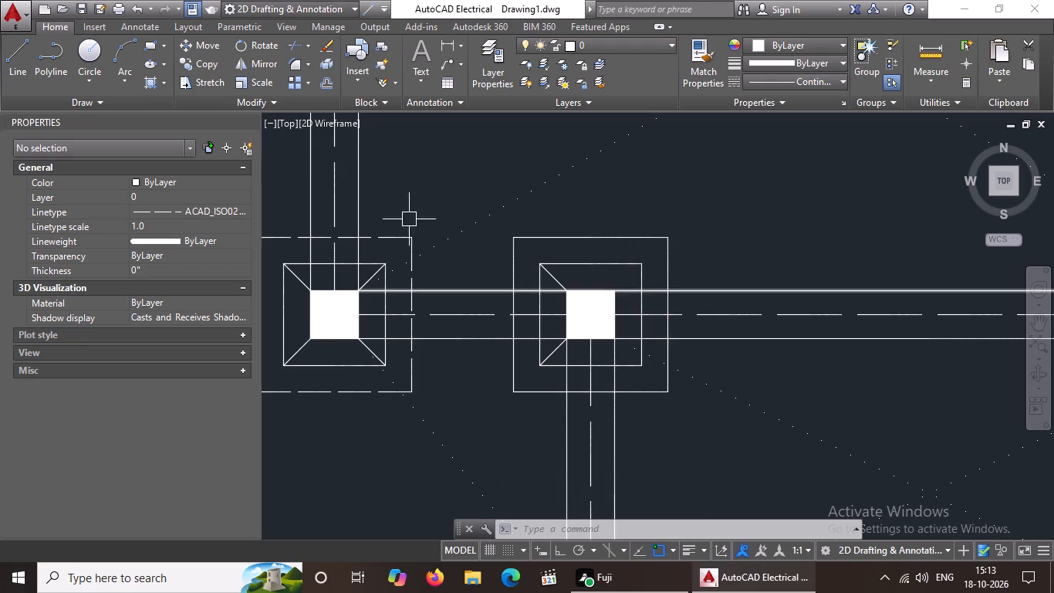
Draw the two right corner diagonals on the same footing, joining the column's corners to the inner square's corners.
{"action": "left_click", "coordinate": [10, 69]}
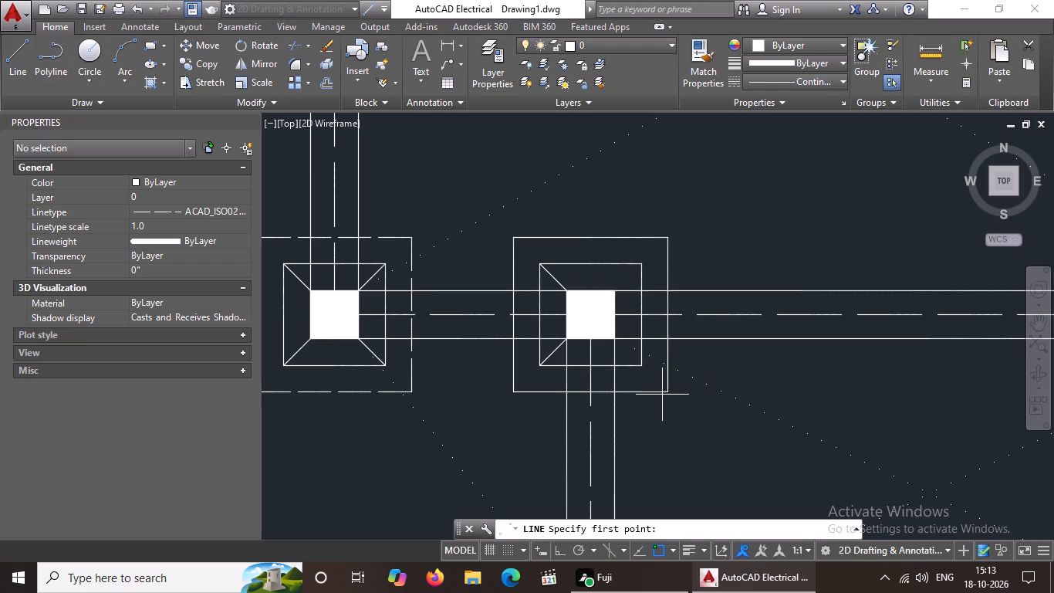
{"action": "left_click", "coordinate": [615, 290]}
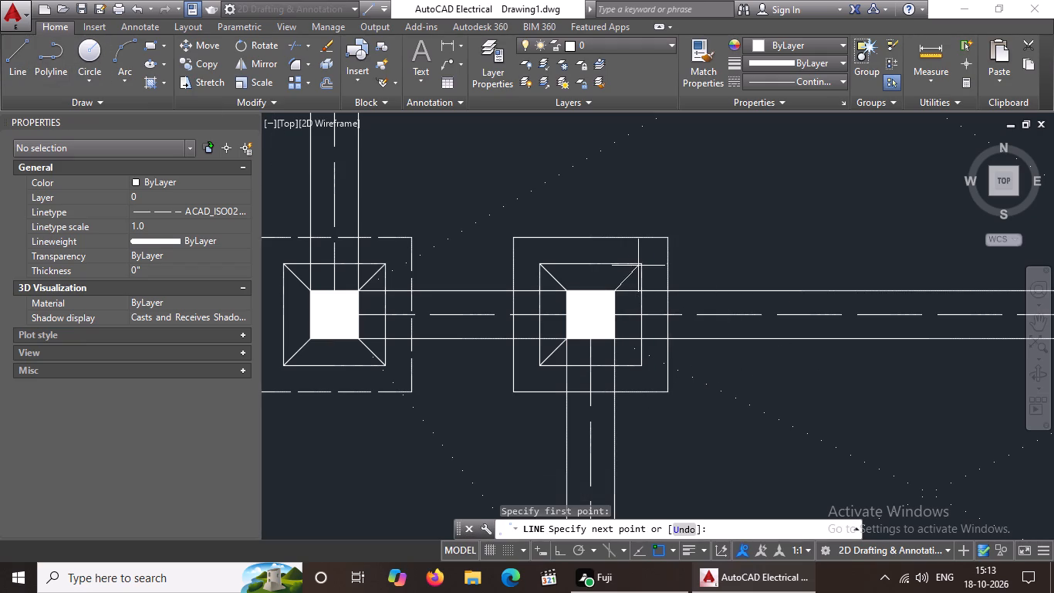
{"action": "left_click", "coordinate": [640, 263]}
{"action": "key", "text": "Escape"}
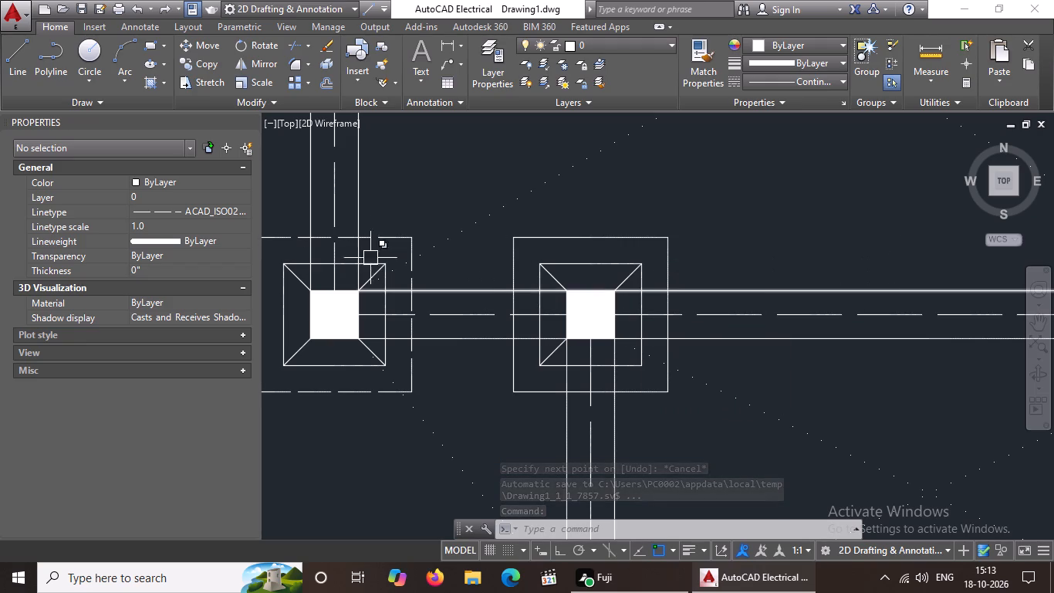
{"action": "left_click_drag", "start_coordinate": [21, 63], "coordinate": [22, 75]}
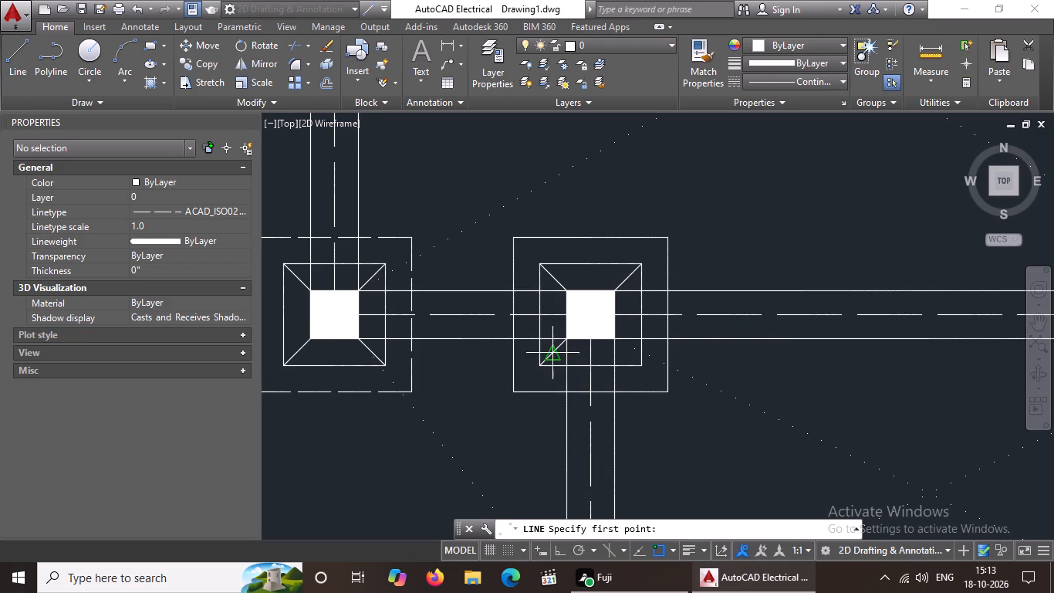
{"action": "left_click", "coordinate": [617, 337]}
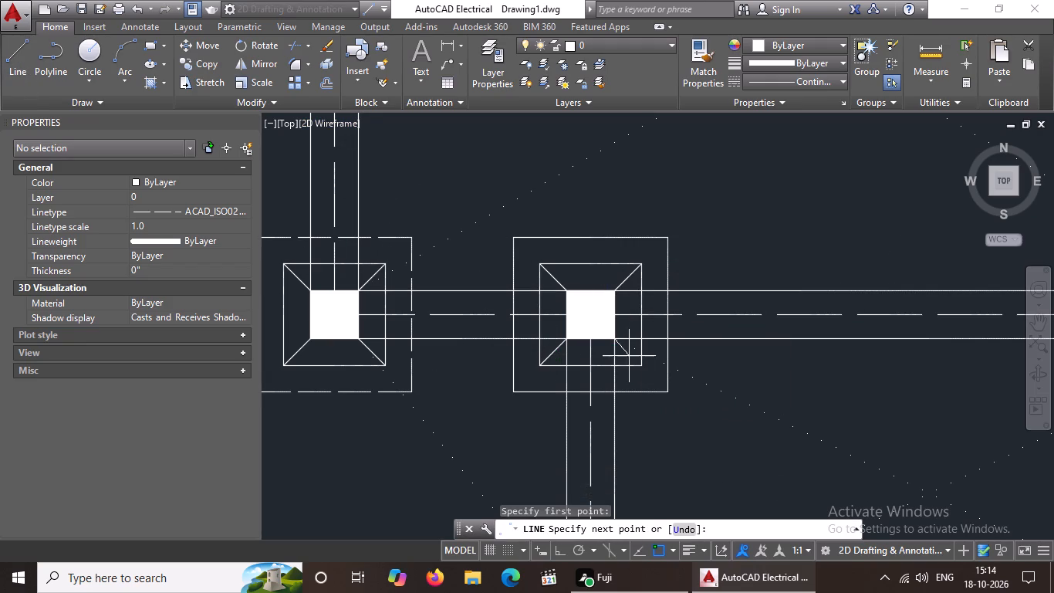
{"action": "left_click_drag", "start_coordinate": [637, 365], "coordinate": [648, 373]}
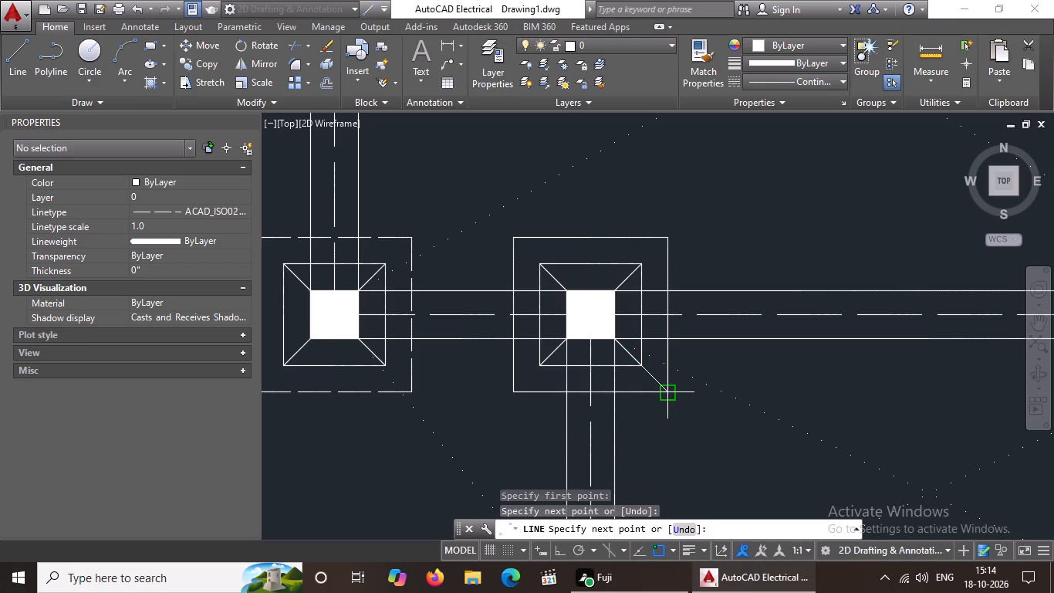
{"action": "key", "text": "Escape"}
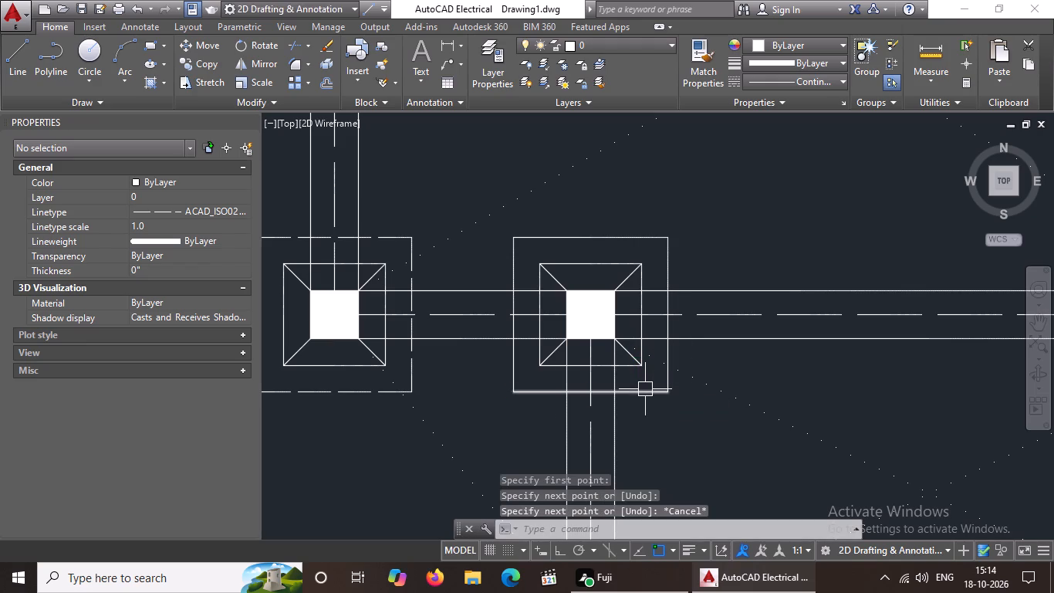
Change the bottom edge of this footing's outer square to the ACAD_ISO02W100 linetype with a linetype scale of 0.5.
{"action": "left_click", "coordinate": [645, 389]}
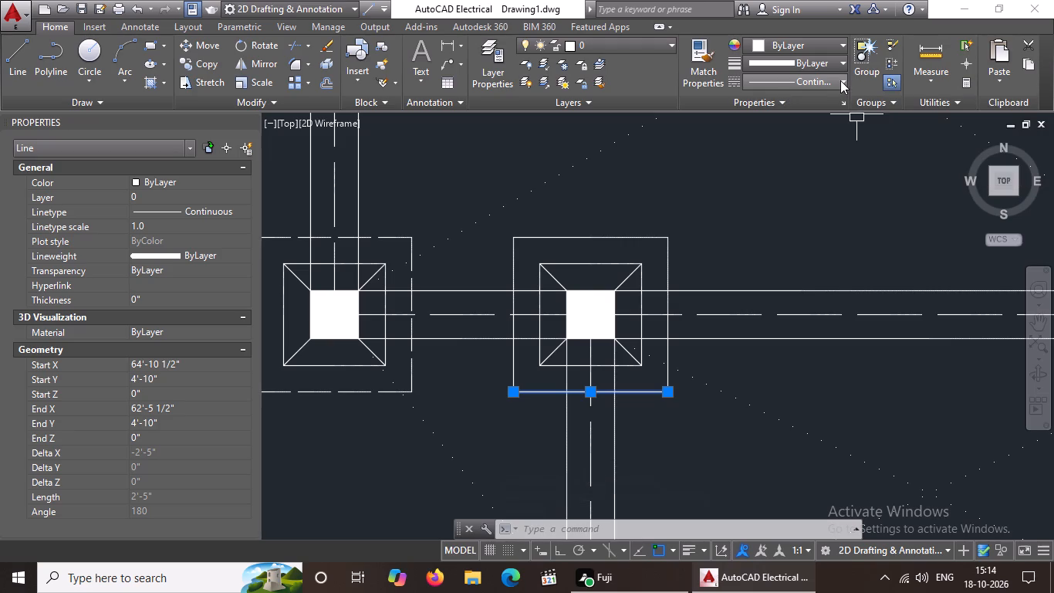
{"action": "left_click", "coordinate": [840, 80]}
{"action": "left_click", "coordinate": [806, 137]}
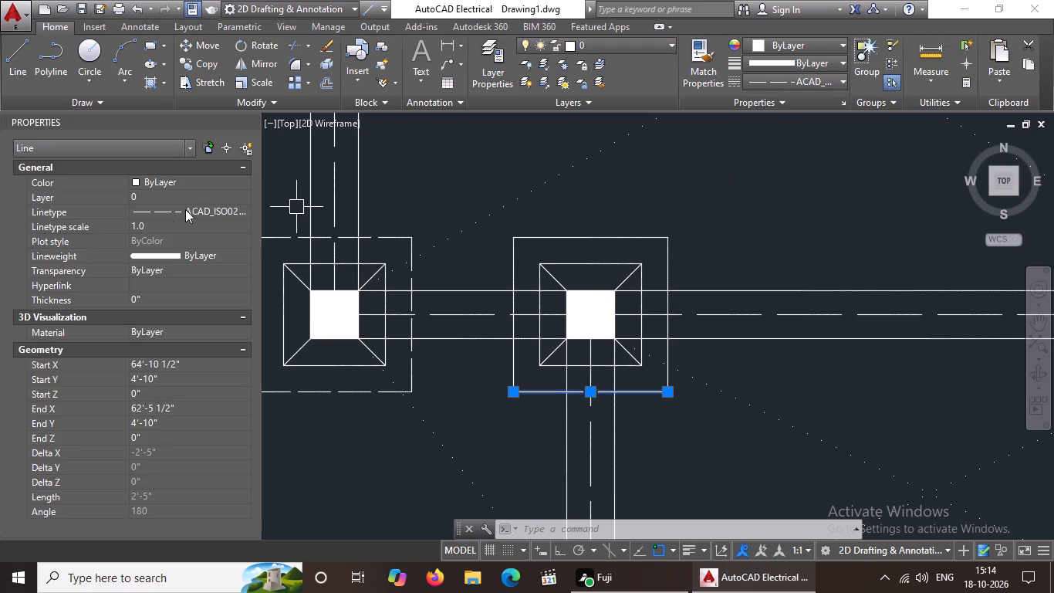
{"action": "left_click", "coordinate": [161, 219]}
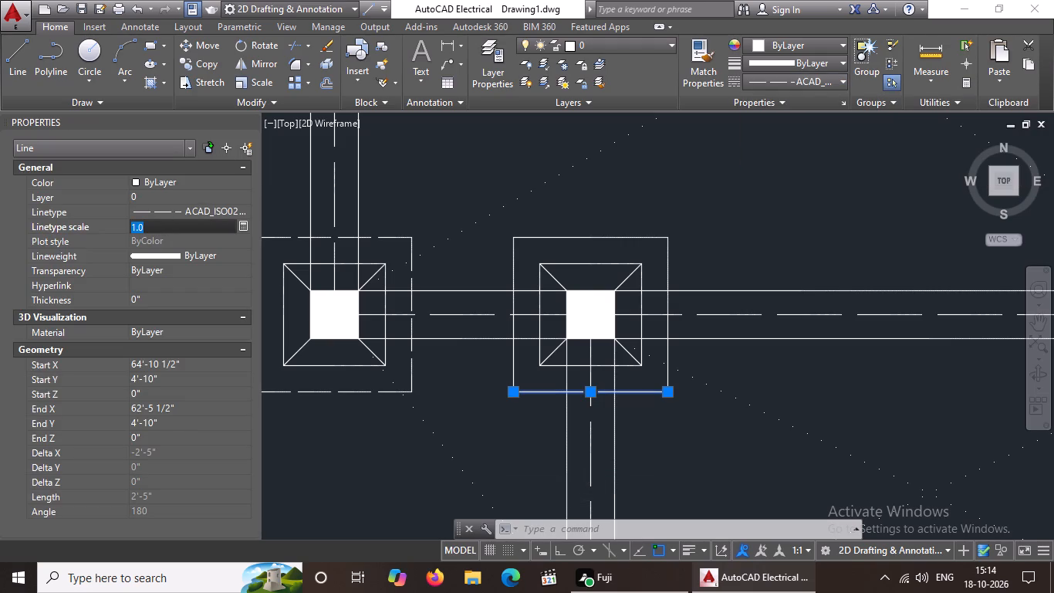
{"action": "key", "text": "BackSpace"}
{"action": "key", "text": "BackSpace"}
{"action": "key", "text": "BackSpace"}
{"action": "key", "text": "BackSpace"}
{"action": "key", "text": "BackSpace"}
{"action": "key", "text": "BackSpace"}
{"action": "key", "text": "BackSpace"}
{"action": "key", "text": "0"}
{"action": "type", "text": ".5"}
{"action": "key", "text": "Return"}
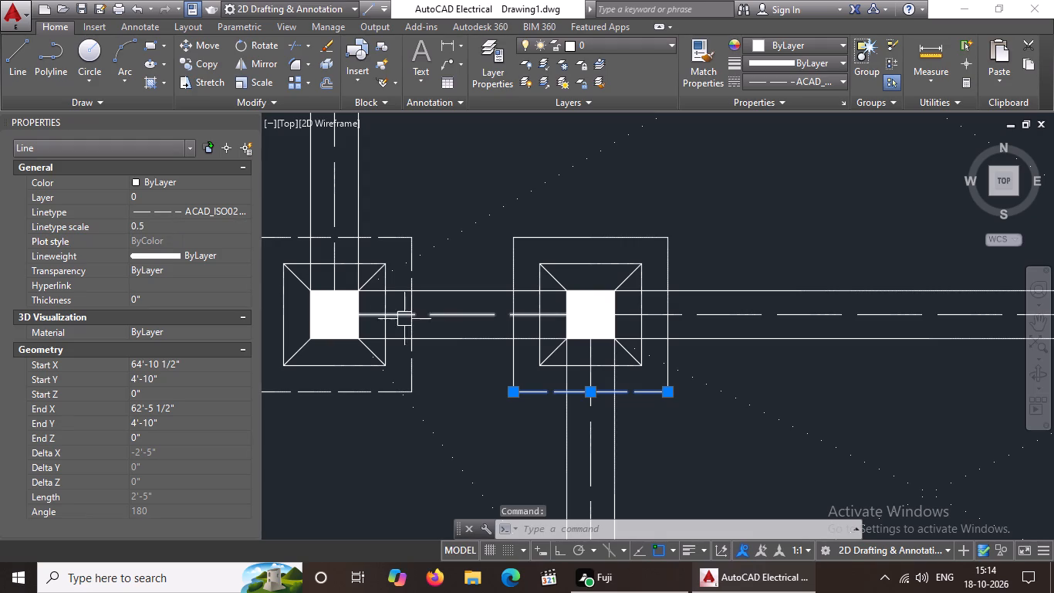
Change the left edge of the same outer footing square to the ACAD_ISO02W100 linetype with a linetype scale of 0.5.
{"action": "left_click", "coordinate": [512, 366]}
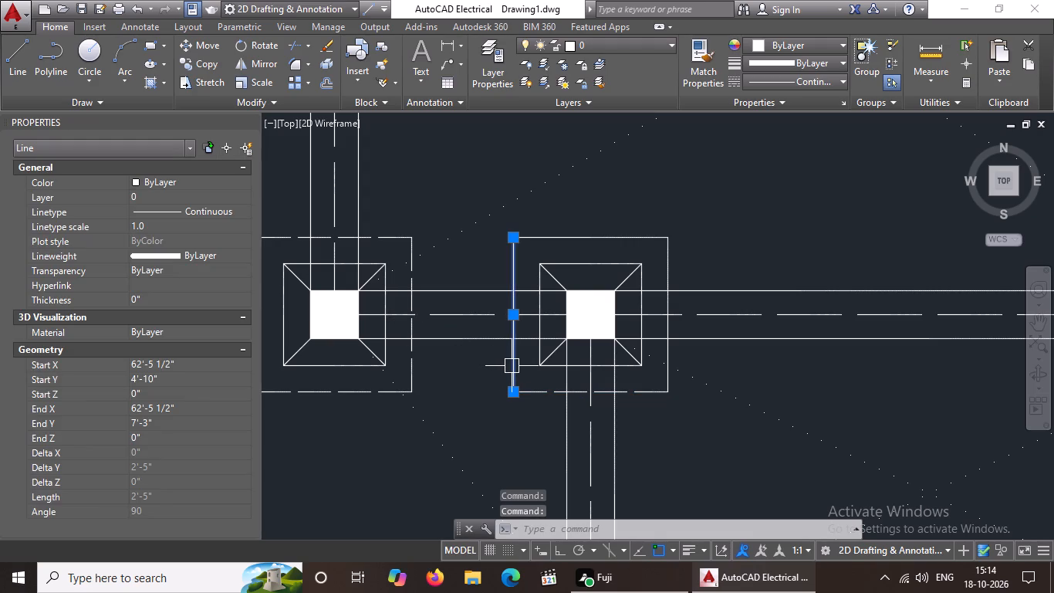
{"action": "left_click", "coordinate": [819, 81]}
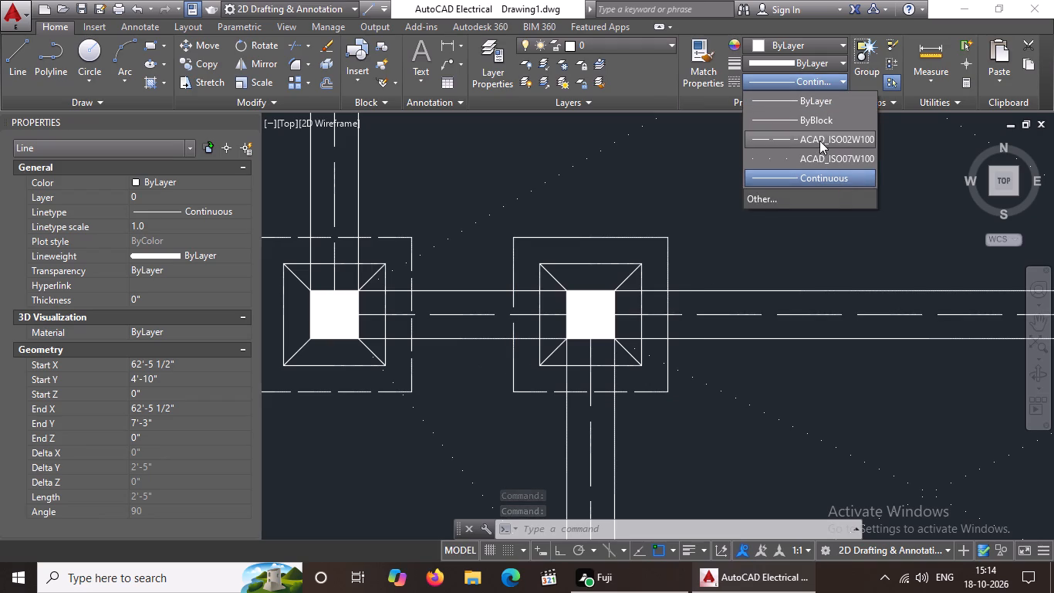
{"action": "left_click", "coordinate": [819, 140]}
{"action": "left_click", "coordinate": [155, 225]}
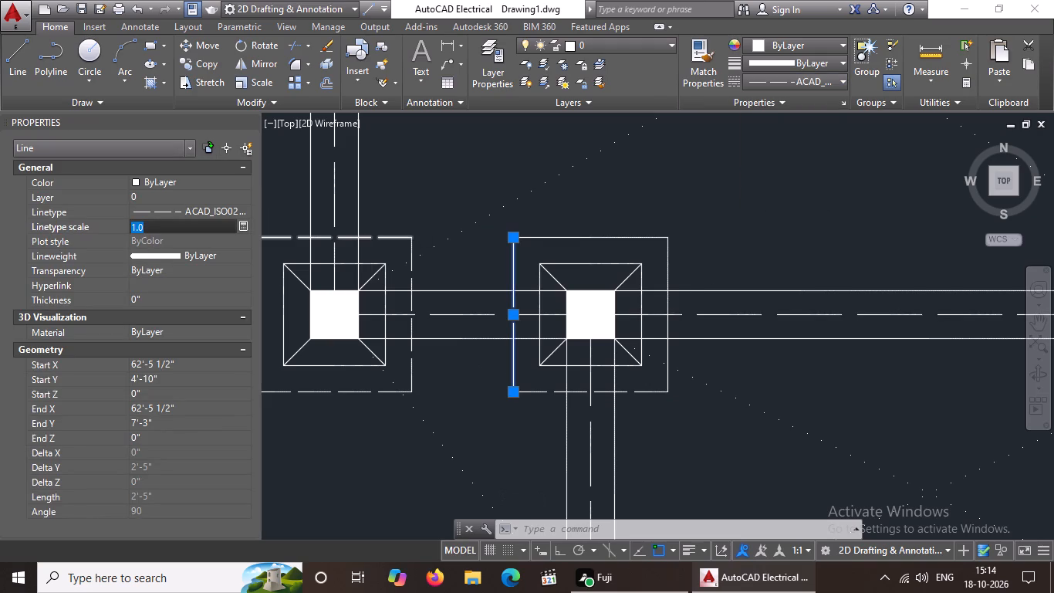
{"action": "key", "text": "BackSpace"}
{"action": "key", "text": "BackSpace"}
{"action": "key", "text": "BackSpace"}
{"action": "key", "text": "BackSpace"}
{"action": "key", "text": "BackSpace"}
{"action": "type", "text": "0.5"}
{"action": "key", "text": "Return"}
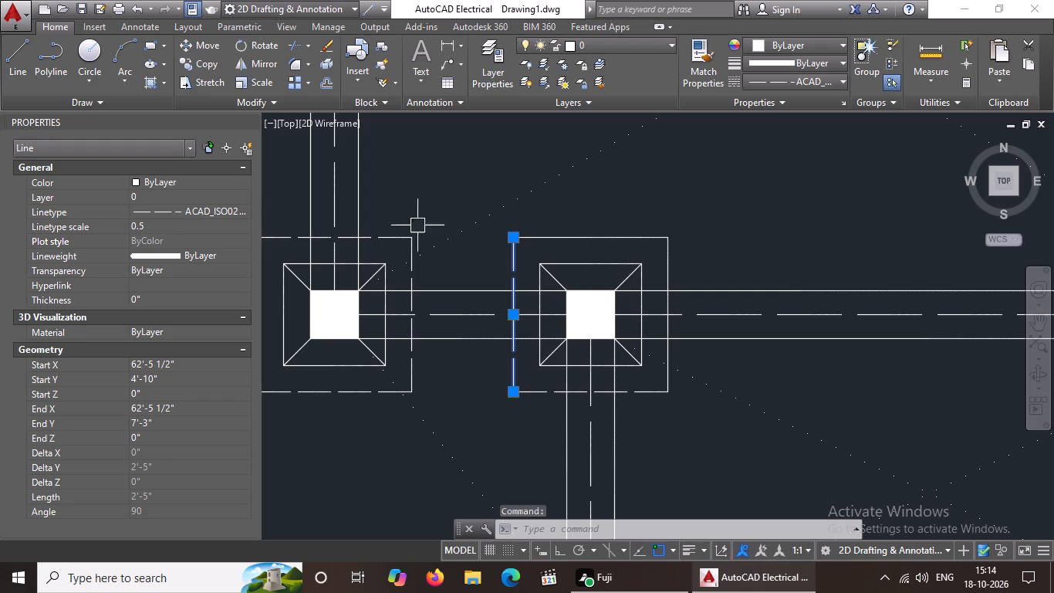
Change the top edge of the same outer footing square to the ACAD_ISO02W100 linetype with a linetype scale of 0.5.
{"action": "left_click", "coordinate": [571, 238]}
{"action": "left_click", "coordinate": [785, 79]}
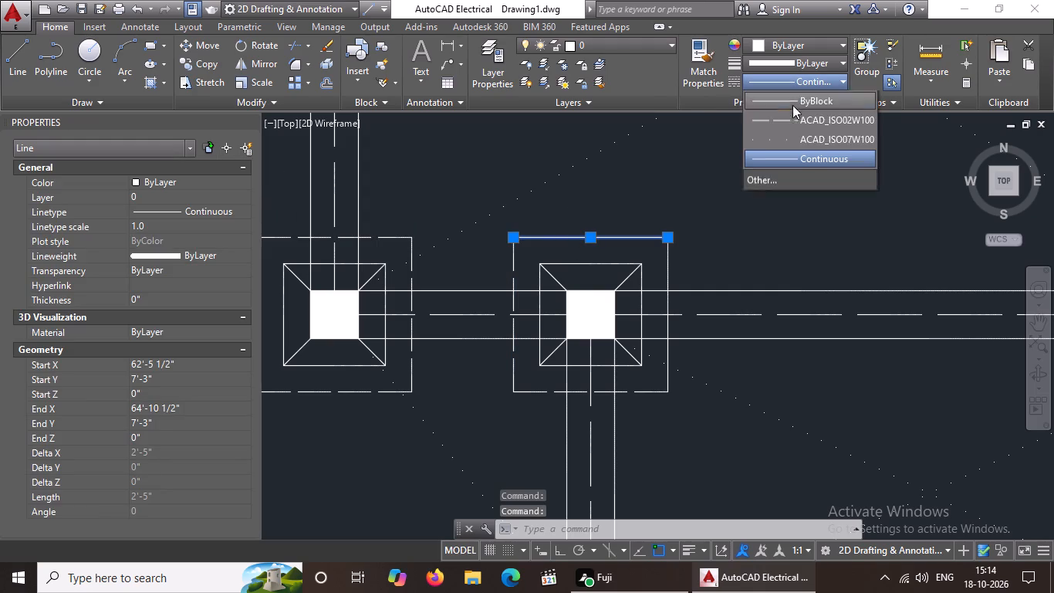
{"action": "left_click", "coordinate": [796, 137]}
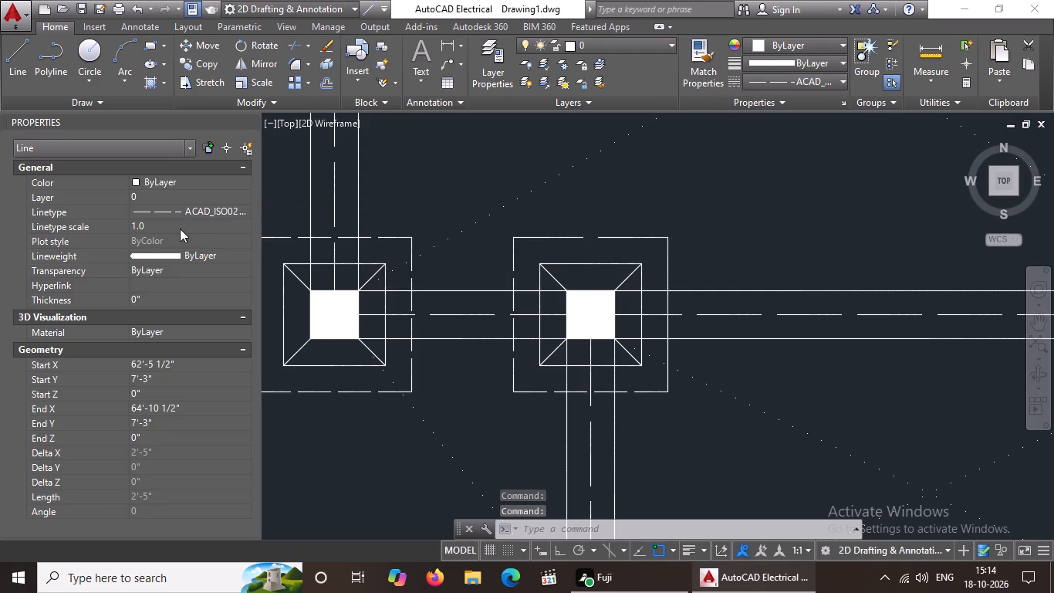
{"action": "left_click", "coordinate": [180, 229]}
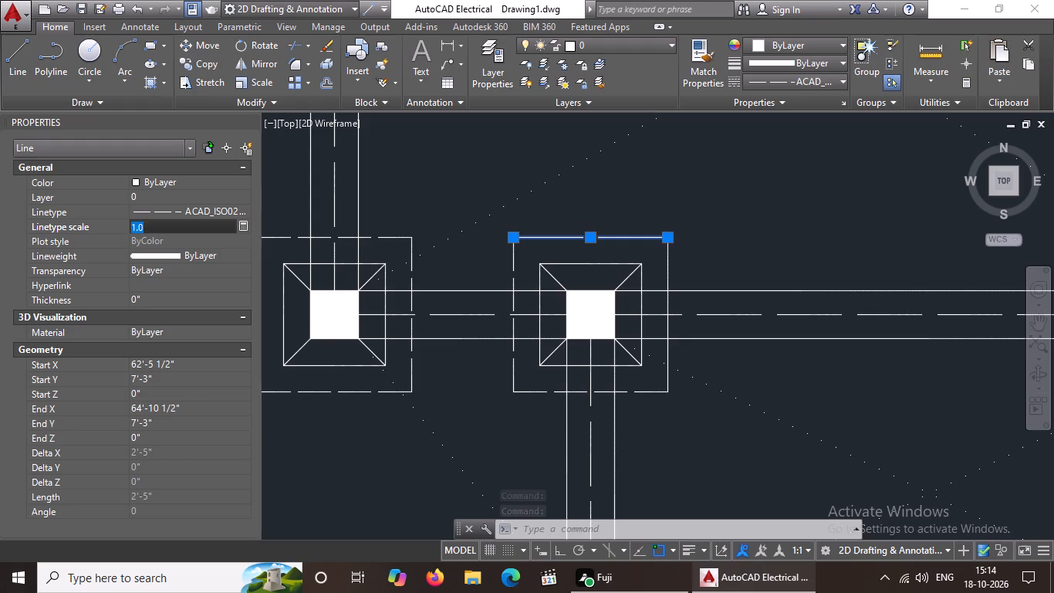
{"action": "key", "text": "BackSpace"}
{"action": "key", "text": "BackSpace"}
{"action": "key", "text": "BackSpace"}
{"action": "type", "text": "0.5"}
{"action": "key", "text": "Return"}
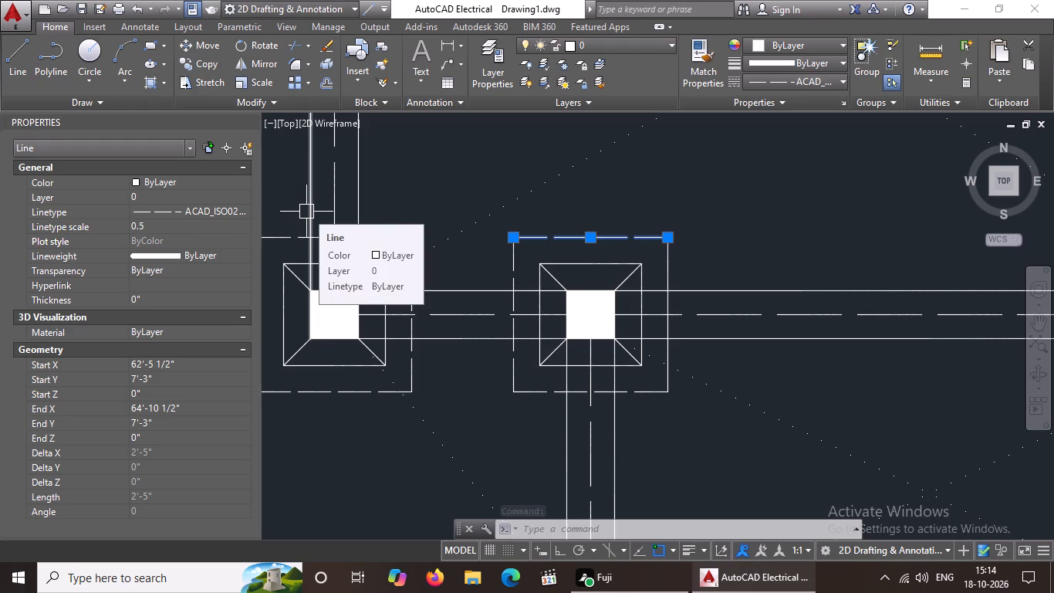
Change the right edge of the same outer footing square to the ACAD_ISO02W100 linetype with a linetype scale of 0.5.
{"action": "left_click", "coordinate": [667, 263]}
{"action": "left_click", "coordinate": [799, 70]}
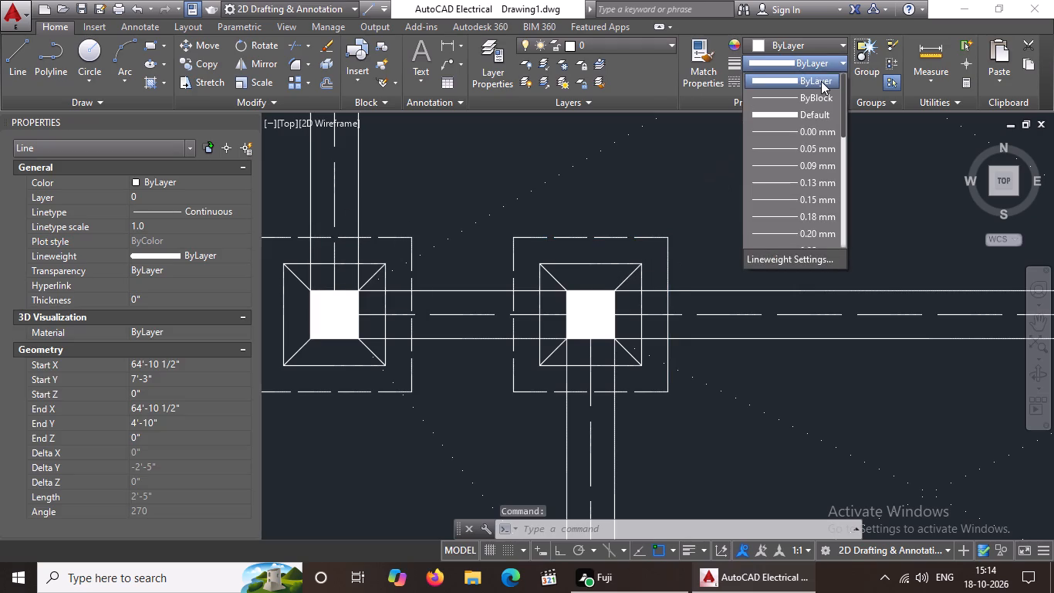
{"action": "left_click", "coordinate": [844, 62]}
{"action": "left_click", "coordinate": [845, 84]}
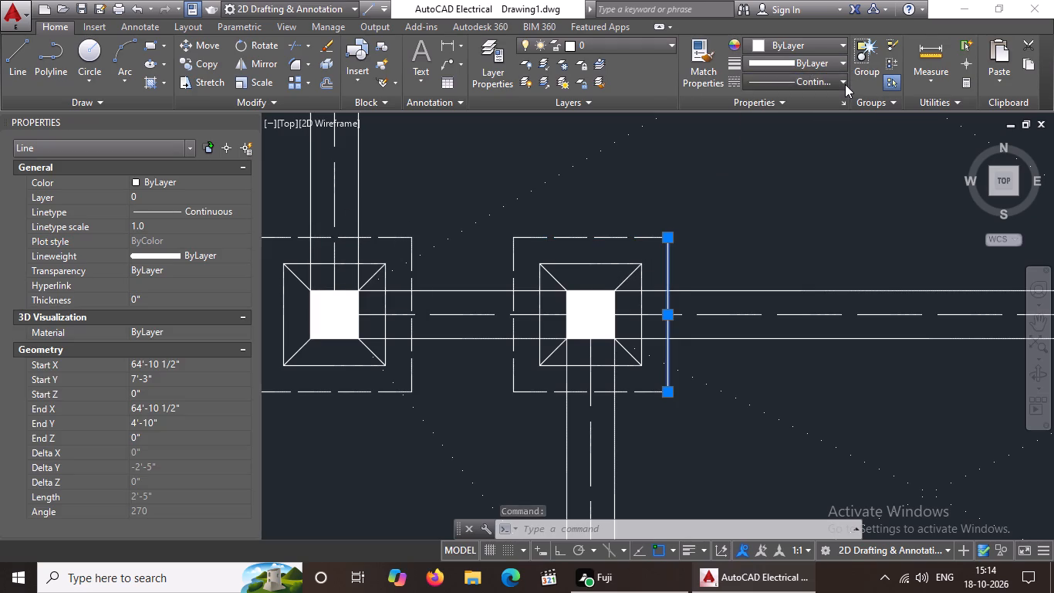
{"action": "left_click", "coordinate": [826, 144]}
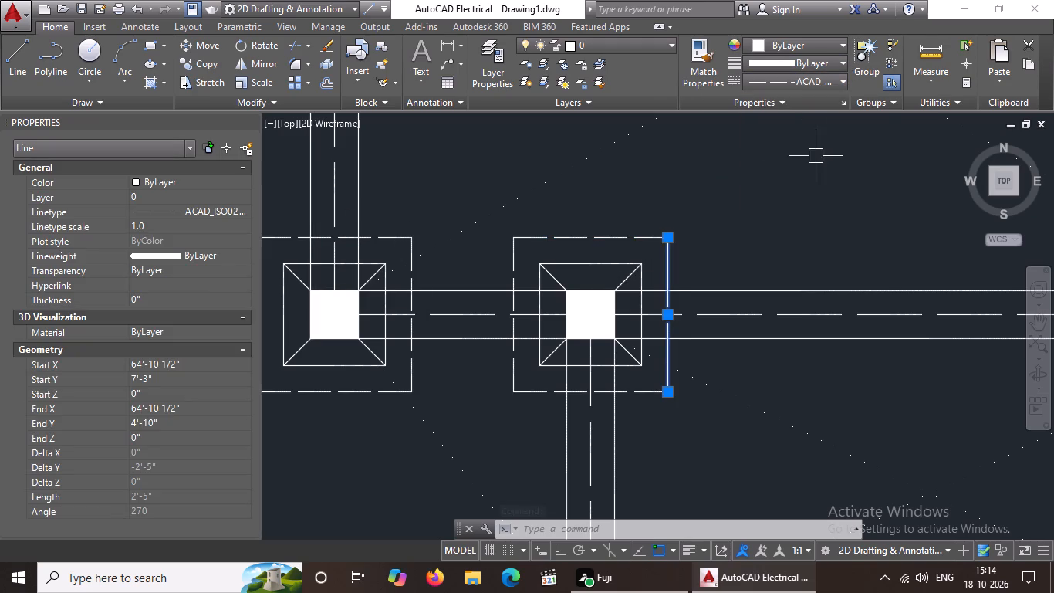
{"action": "left_click", "coordinate": [181, 226]}
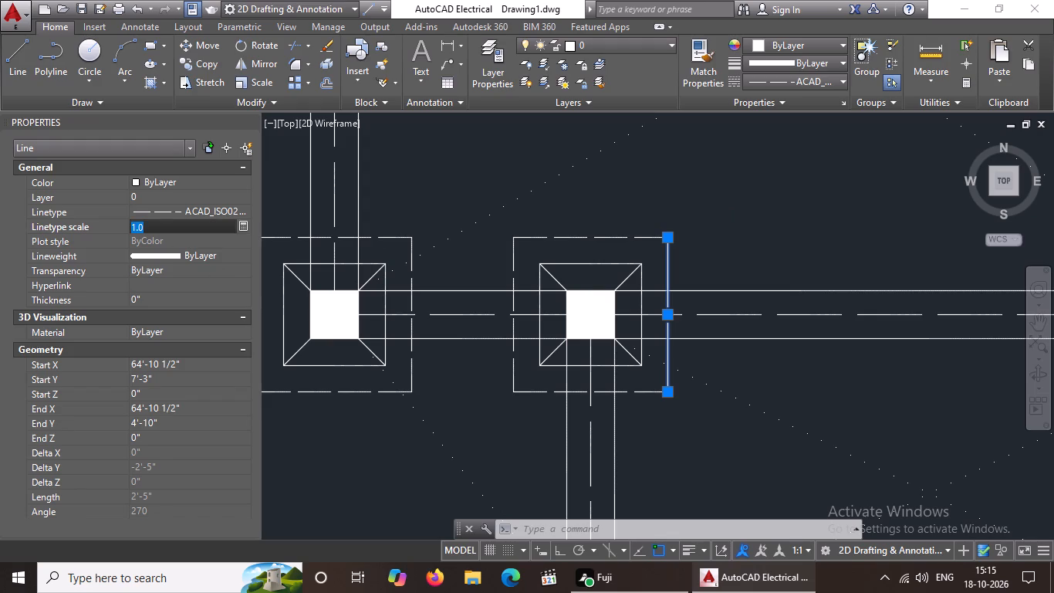
{"action": "key", "text": "BackSpace"}
{"action": "key", "text": "BackSpace"}
{"action": "key", "text": "BackSpace"}
{"action": "type", "text": "0.5"}
{"action": "key", "text": "Return"}
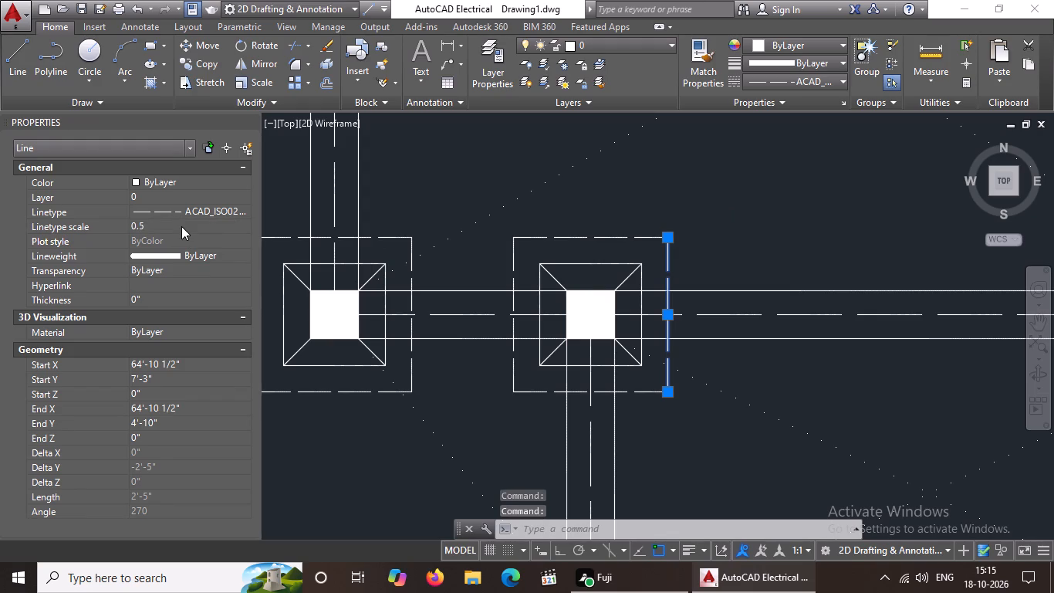
{"action": "key", "text": "Escape"}
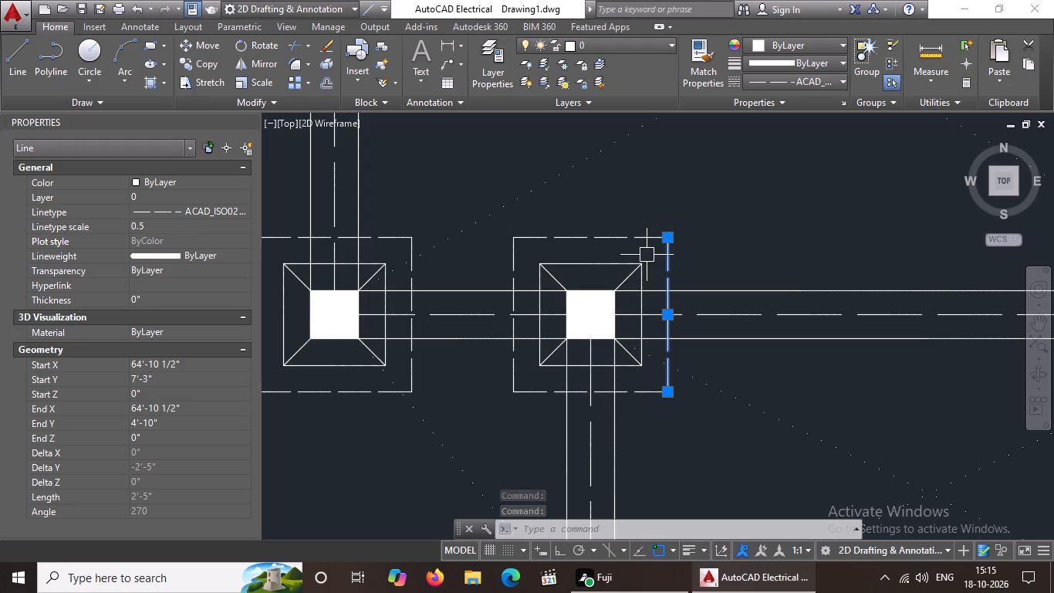
{"action": "key", "text": "Escape"}
Draw the two left corner diagonals on the footing at the right end of the same beam, joining the inner square's corners to the column's corners.
{"action": "scroll", "coordinate": [752, 190], "scroll_direction": "down", "scroll_amount": 3}
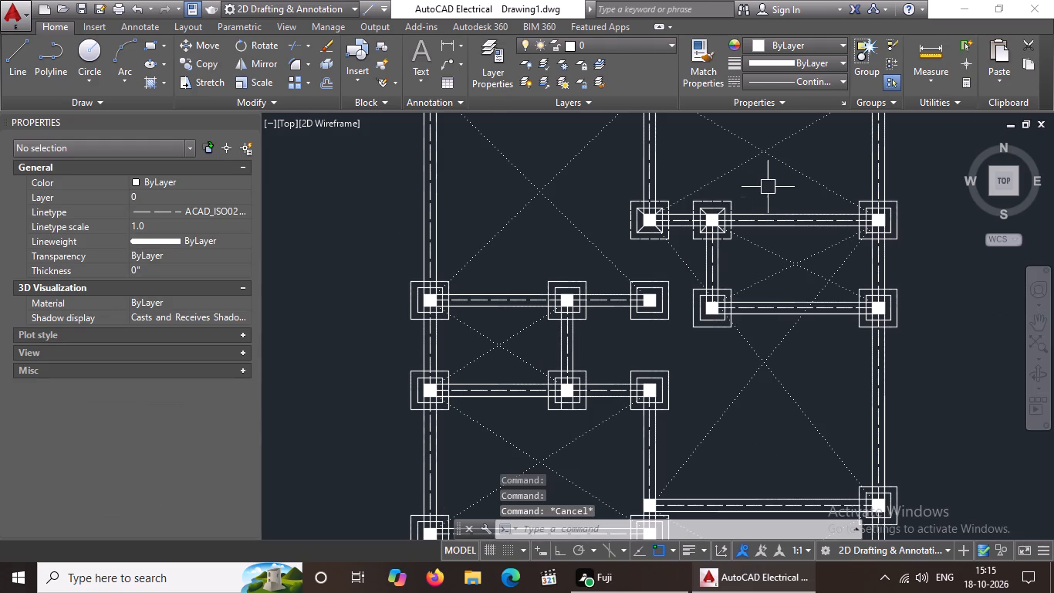
{"action": "middle_click_drag", "start_coordinate": [759, 225], "coordinate": [699, 290]}
{"action": "scroll", "coordinate": [654, 313], "scroll_direction": "up", "scroll_amount": 1}
{"action": "scroll", "coordinate": [952, 249], "scroll_direction": "up", "scroll_amount": 1}
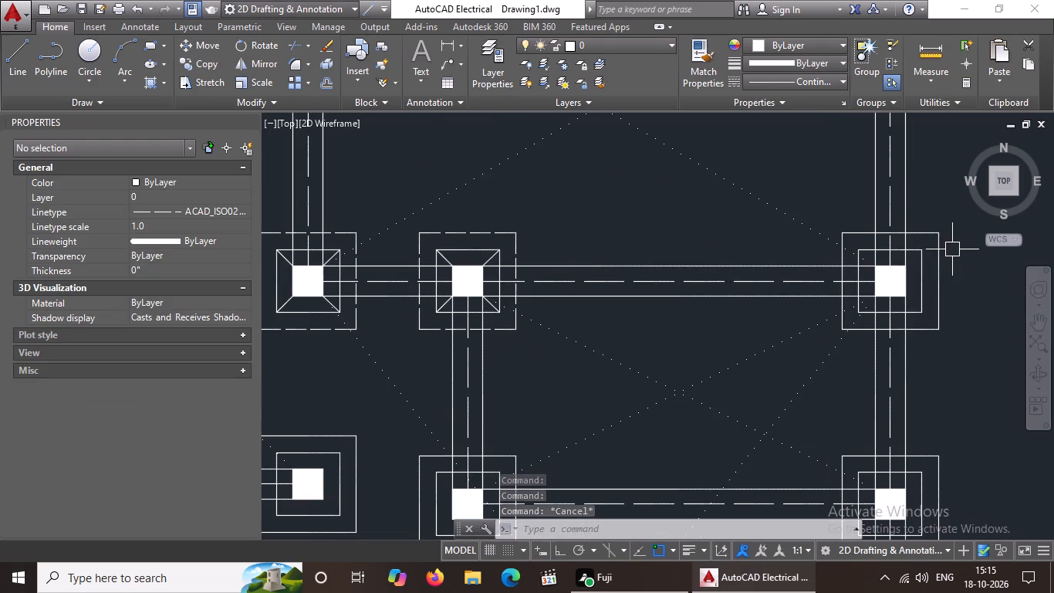
{"action": "scroll", "coordinate": [921, 259], "scroll_direction": "down", "scroll_amount": 1}
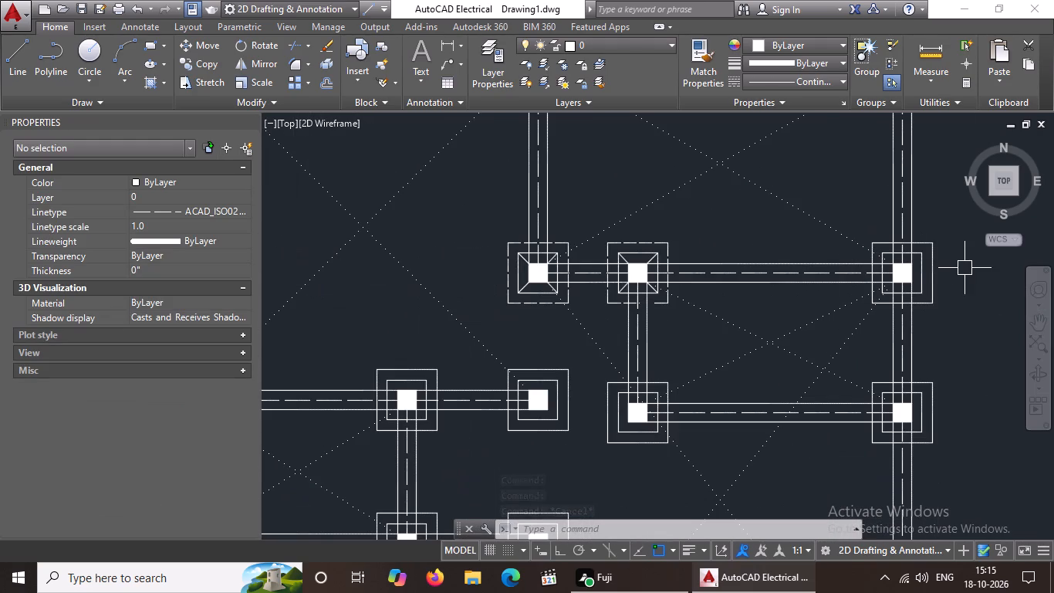
{"action": "middle_click_drag", "start_coordinate": [923, 296], "coordinate": [726, 334]}
{"action": "scroll", "coordinate": [671, 320], "scroll_direction": "up", "scroll_amount": 1}
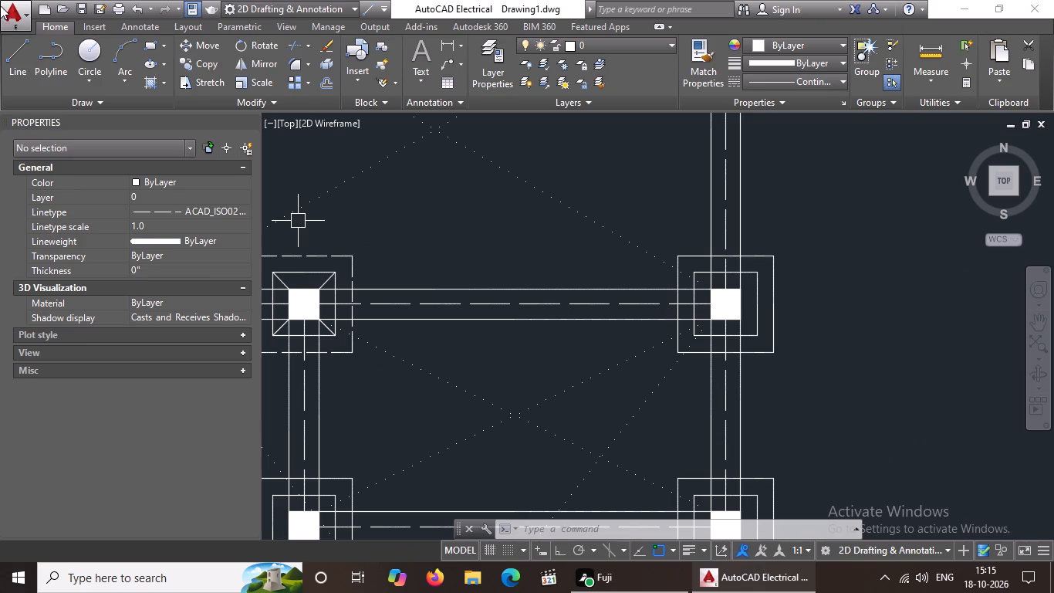
{"action": "left_click", "coordinate": [20, 66]}
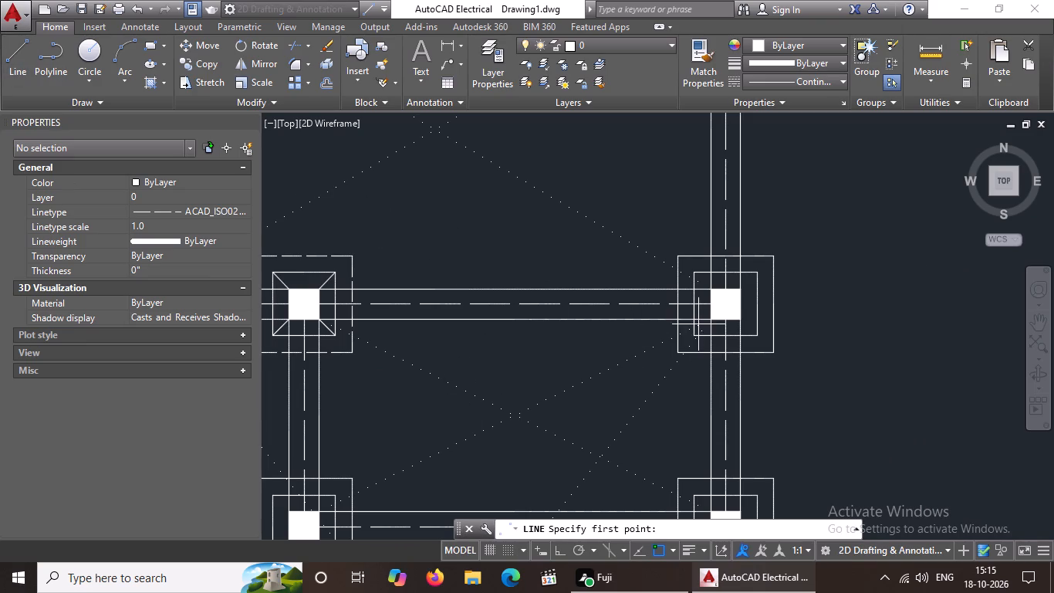
{"action": "left_click", "coordinate": [694, 335]}
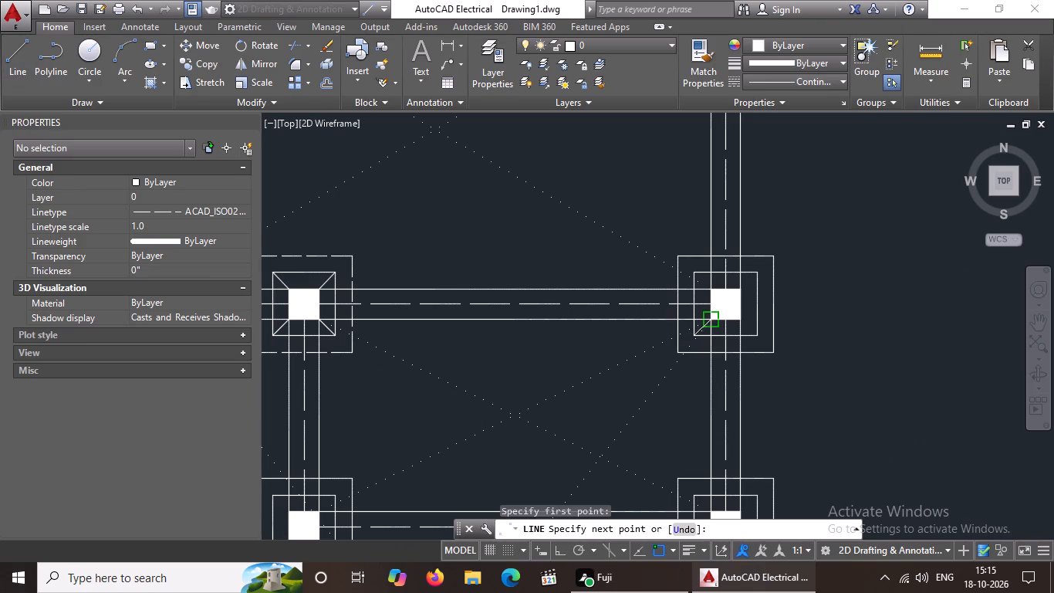
{"action": "left_click", "coordinate": [713, 316]}
{"action": "key", "text": "Escape"}
{"action": "left_click", "coordinate": [12, 64]}
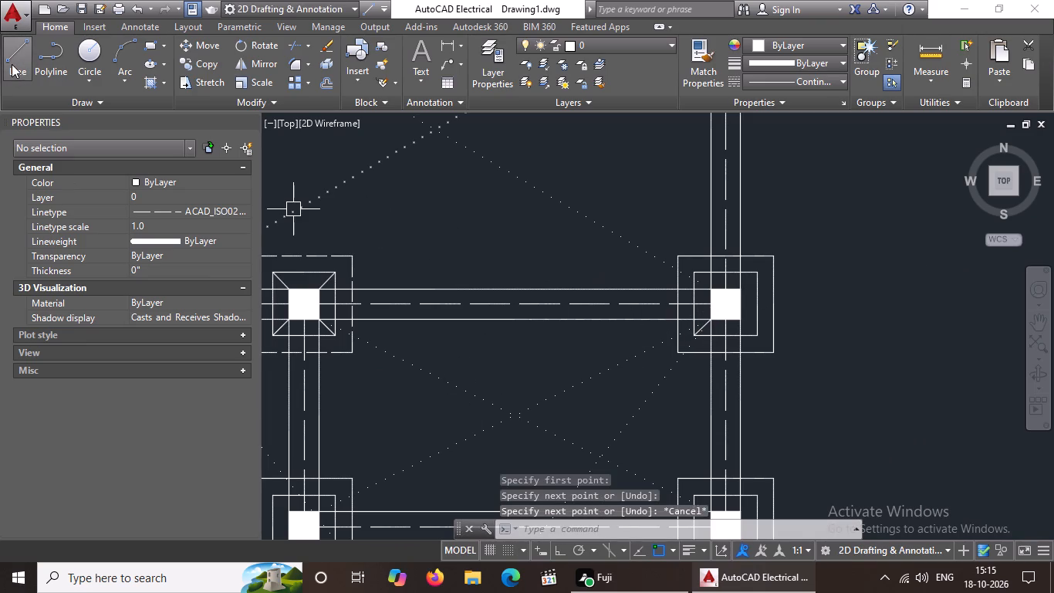
{"action": "left_click", "coordinate": [694, 271]}
{"action": "left_click", "coordinate": [709, 290]}
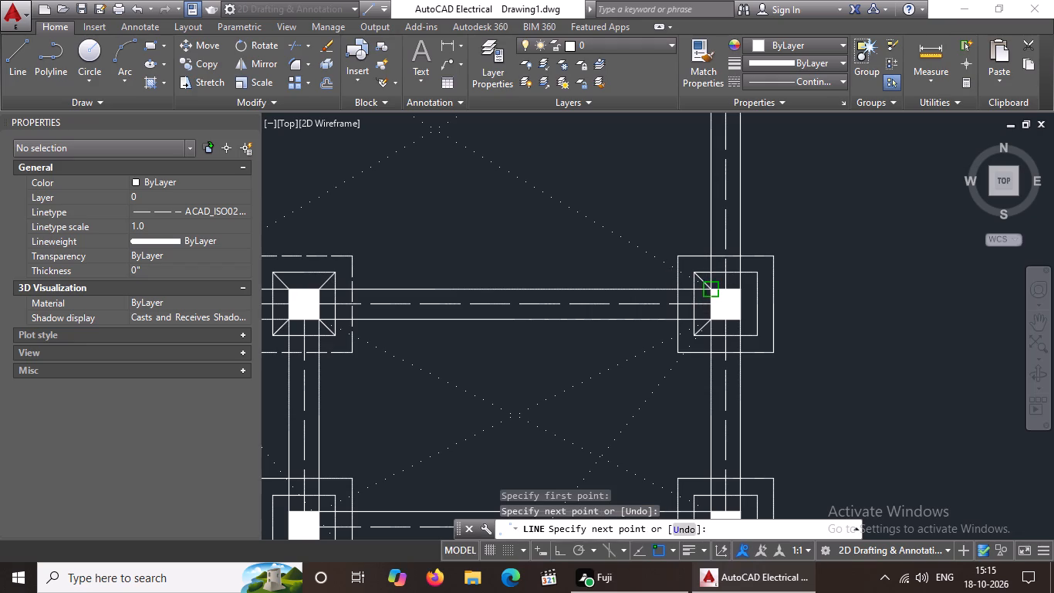
Draw the two right corner diagonals on the footing at the beam's right end, joining the column's corners to the inner square's corners.
{"action": "key", "text": "Escape"}
{"action": "left_click", "coordinate": [2, 53]}
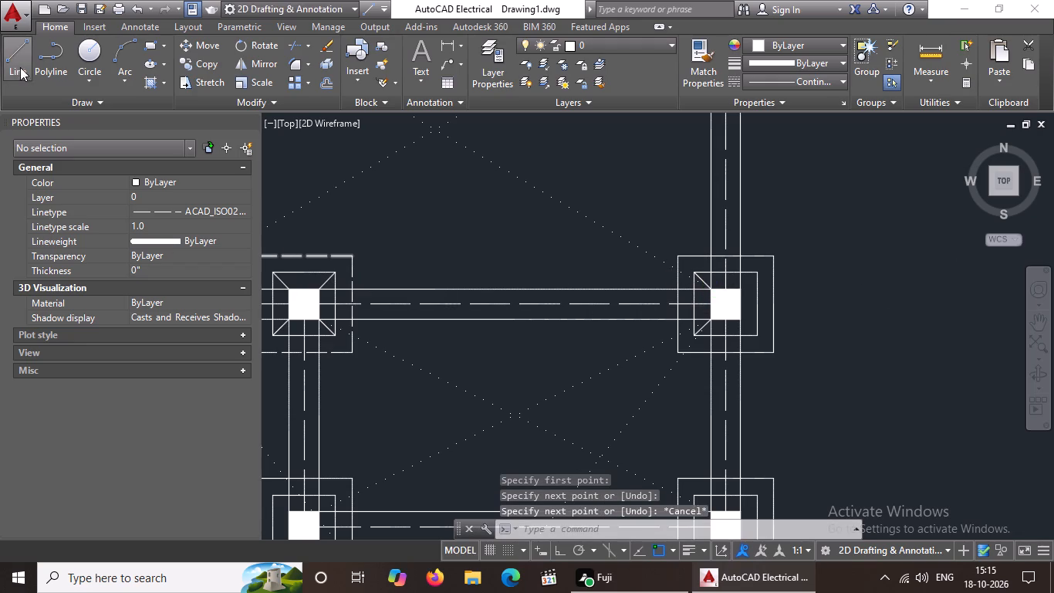
{"action": "left_click", "coordinate": [22, 68]}
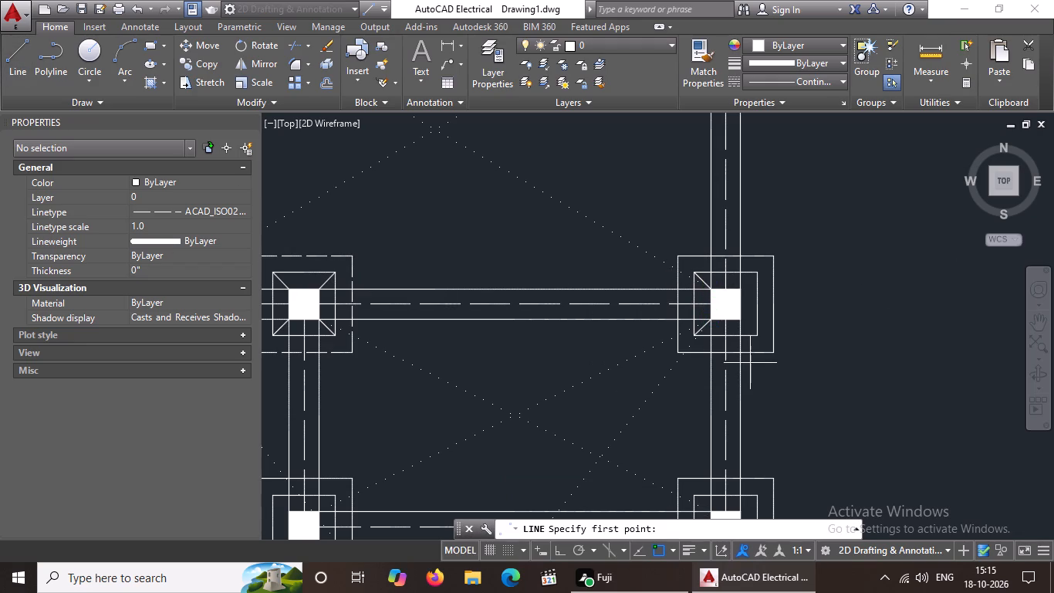
{"action": "left_click", "coordinate": [738, 289]}
{"action": "left_click", "coordinate": [759, 275]}
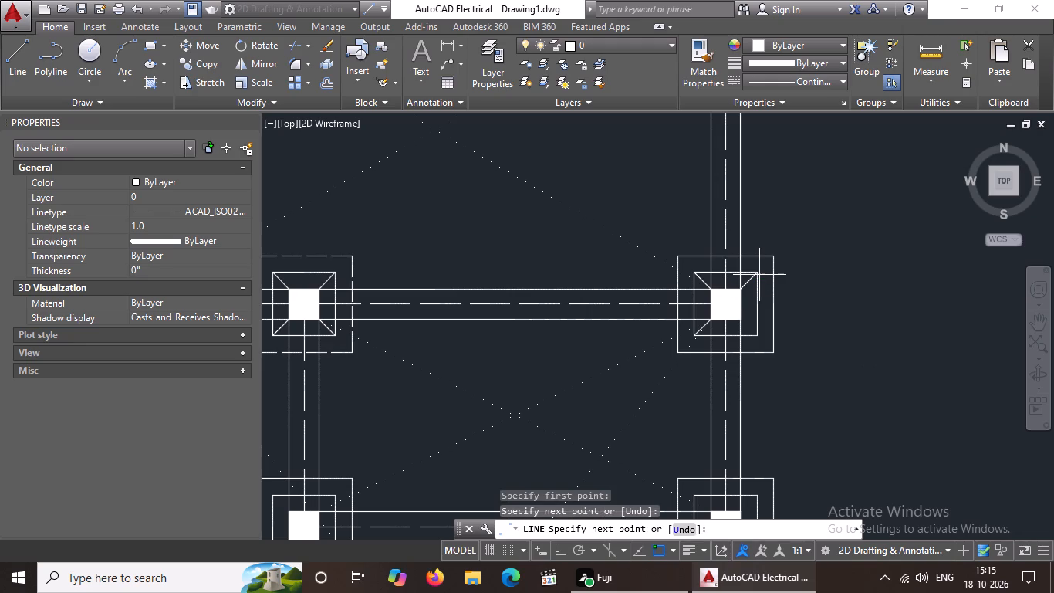
{"action": "key", "text": "Escape"}
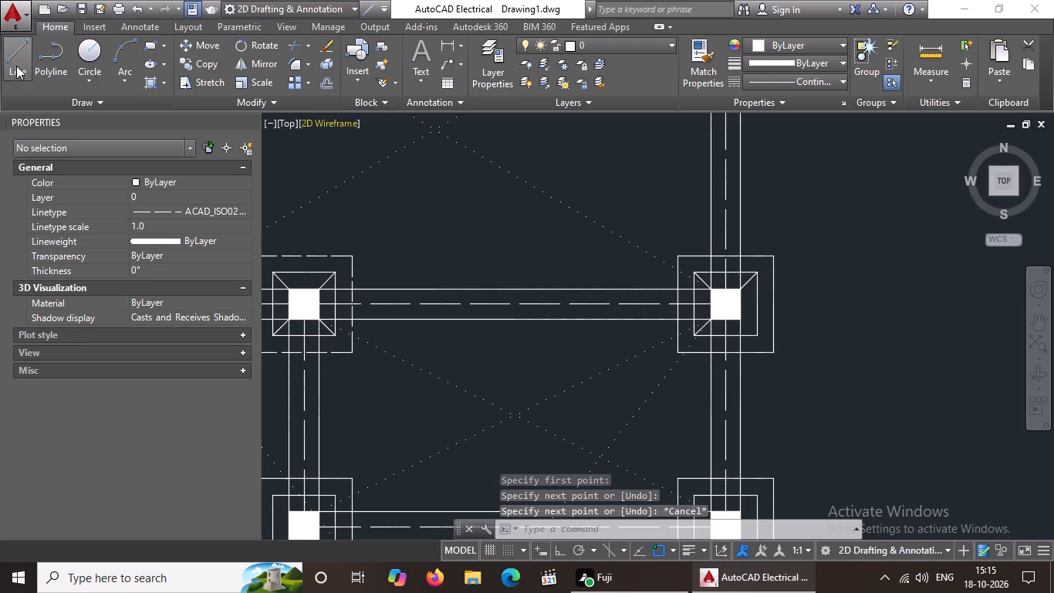
{"action": "left_click", "coordinate": [15, 60]}
{"action": "left_click", "coordinate": [736, 319]}
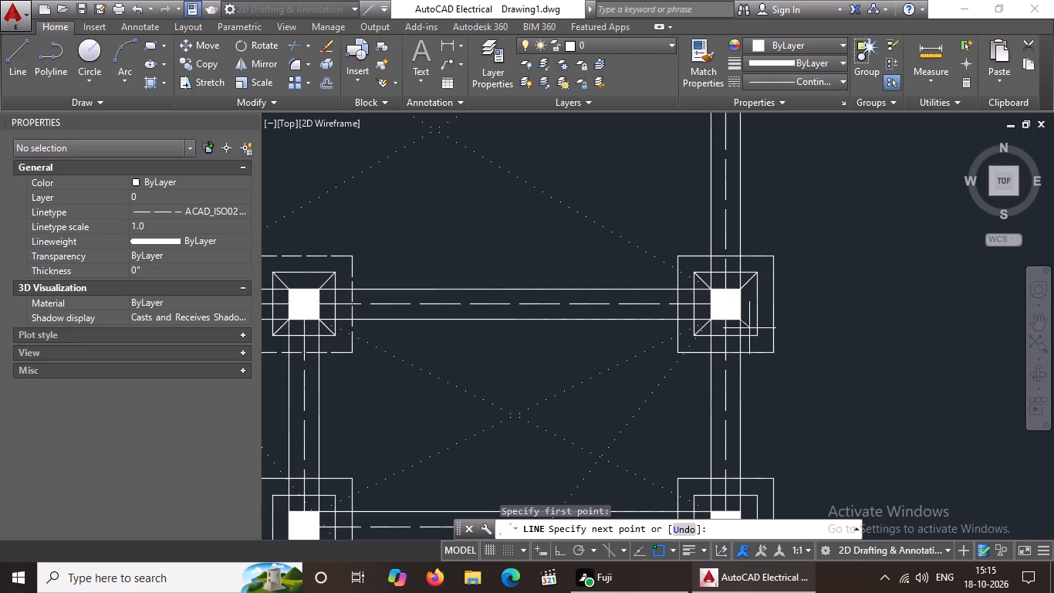
{"action": "left_click", "coordinate": [758, 338]}
{"action": "key", "text": "Escape"}
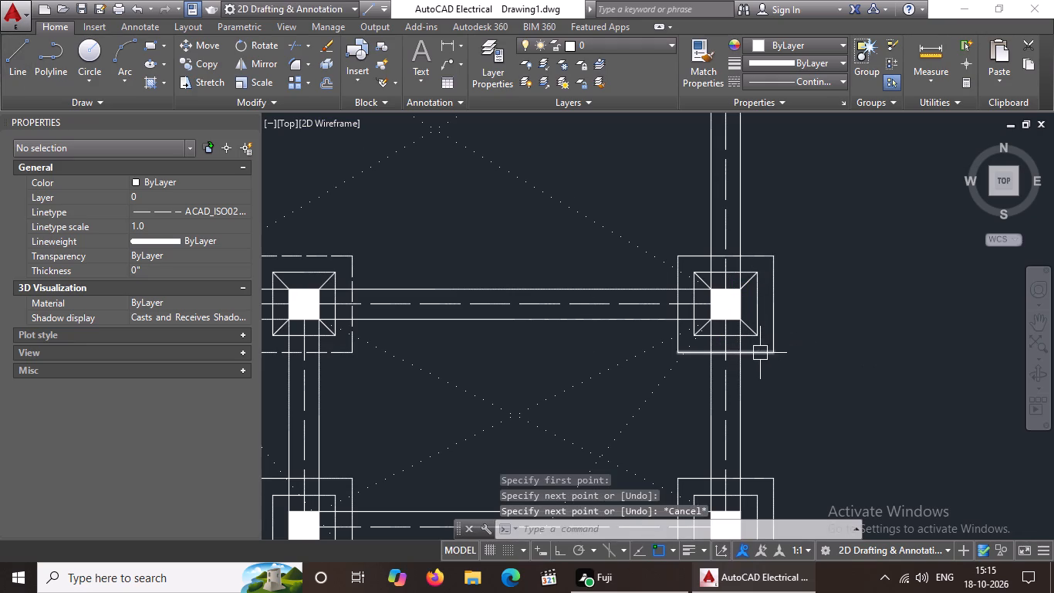
Change the bottom edge of that footing's outer square to the ACAD_ISO02W100 linetype with a linetype scale of 0.5.
{"action": "left_click", "coordinate": [760, 353]}
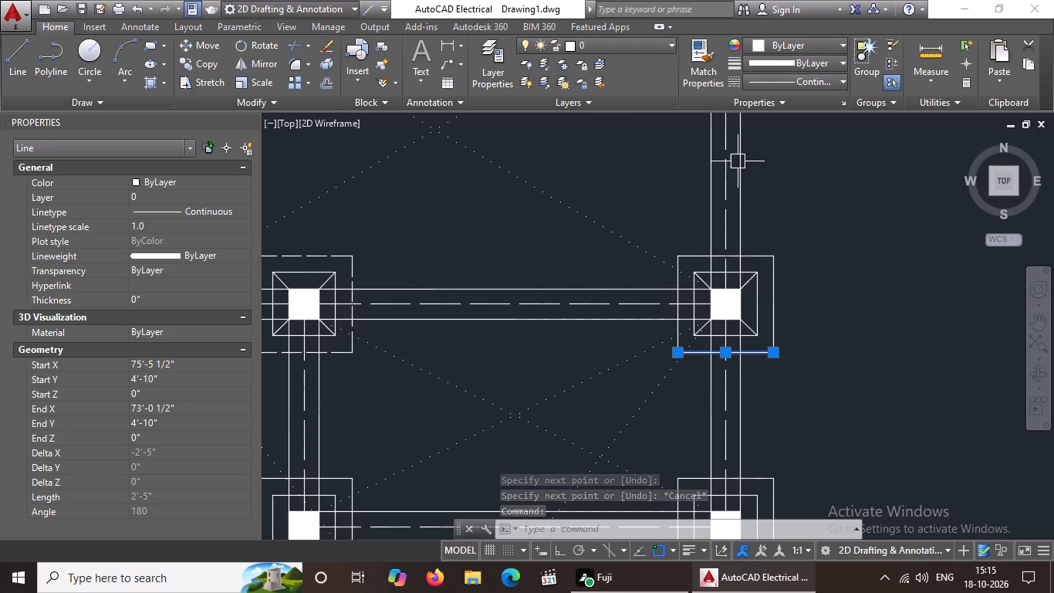
{"action": "left_click", "coordinate": [770, 83]}
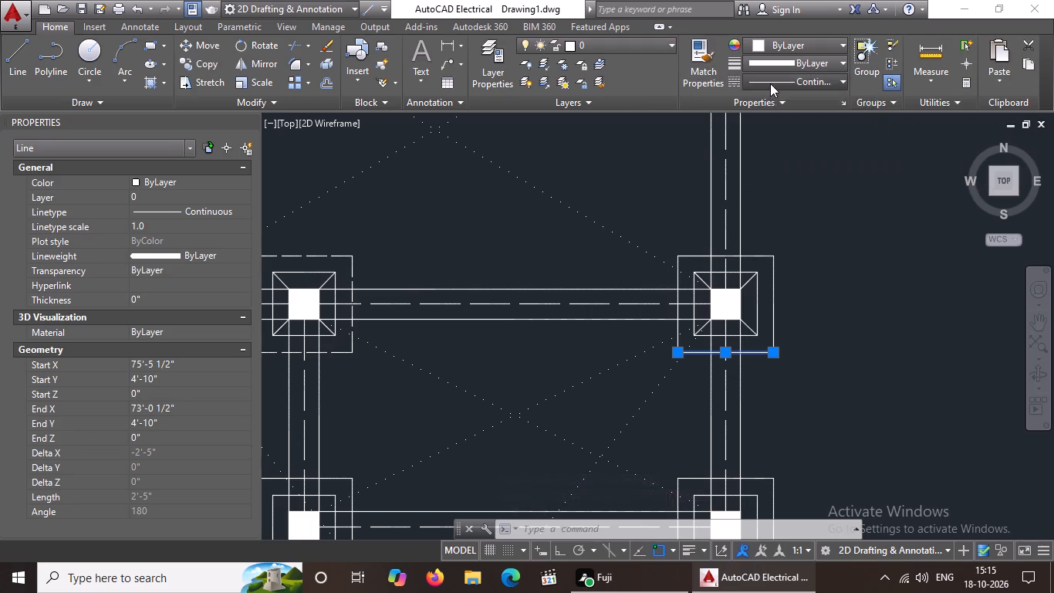
{"action": "left_click", "coordinate": [786, 137]}
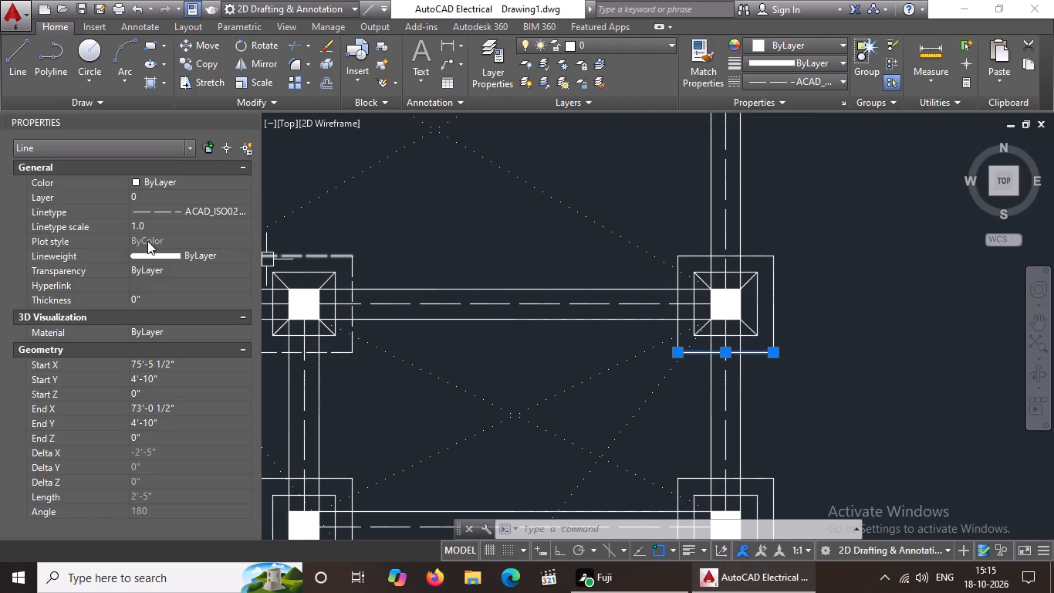
{"action": "left_click", "coordinate": [167, 222]}
{"action": "key", "text": "BackSpace"}
{"action": "key", "text": "BackSpace"}
{"action": "key", "text": "BackSpace"}
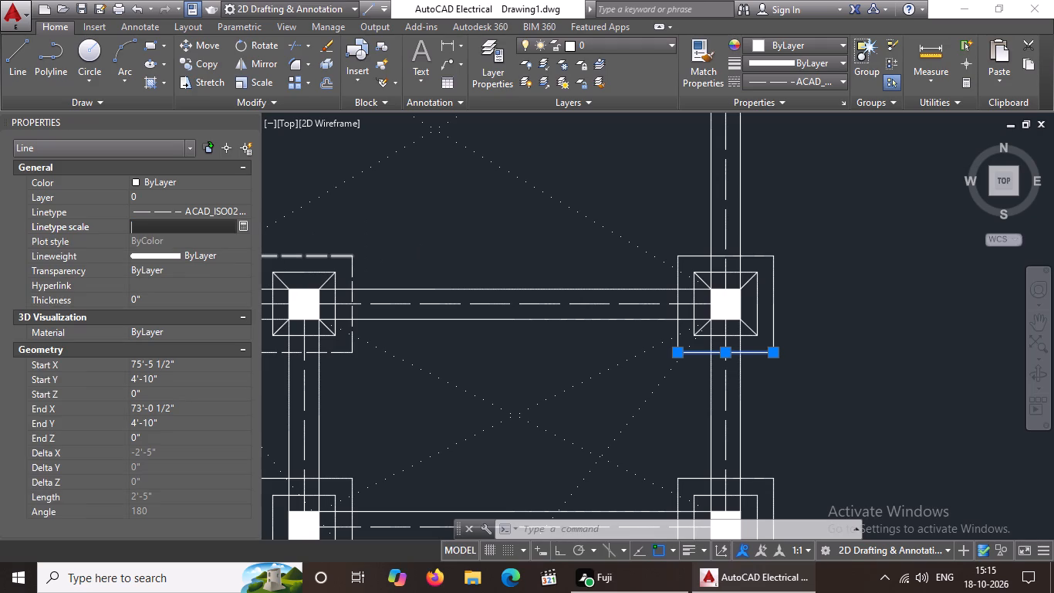
{"action": "key", "text": "BackSpace"}
{"action": "type", "text": "0.5"}
{"action": "key", "text": "Return"}
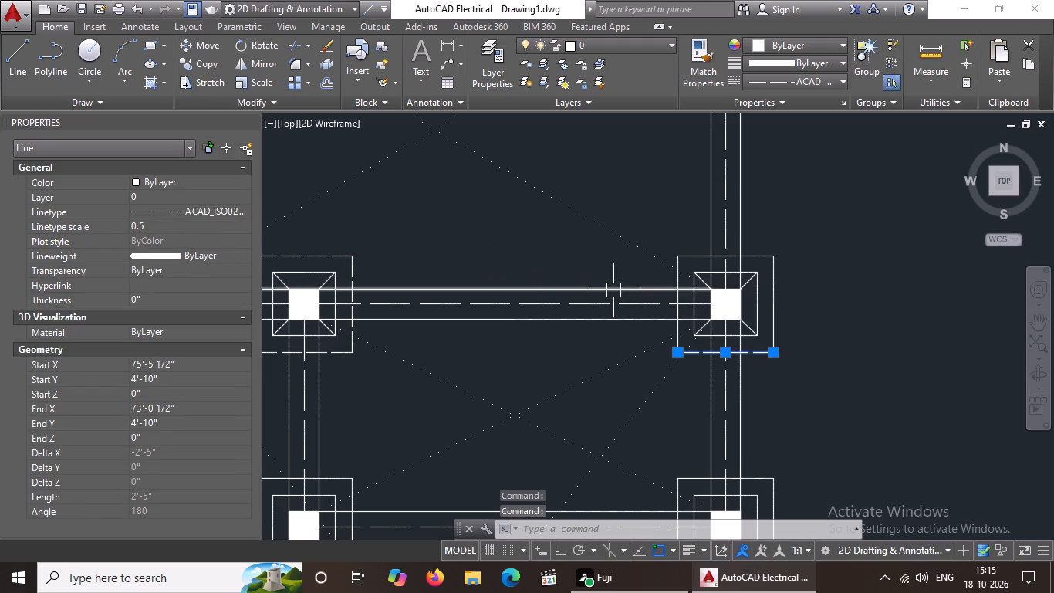
Change the right edge of the same outer footing square to the ACAD_ISO02W100 linetype with a linetype scale of 0.5.
{"action": "left_click", "coordinate": [773, 317]}
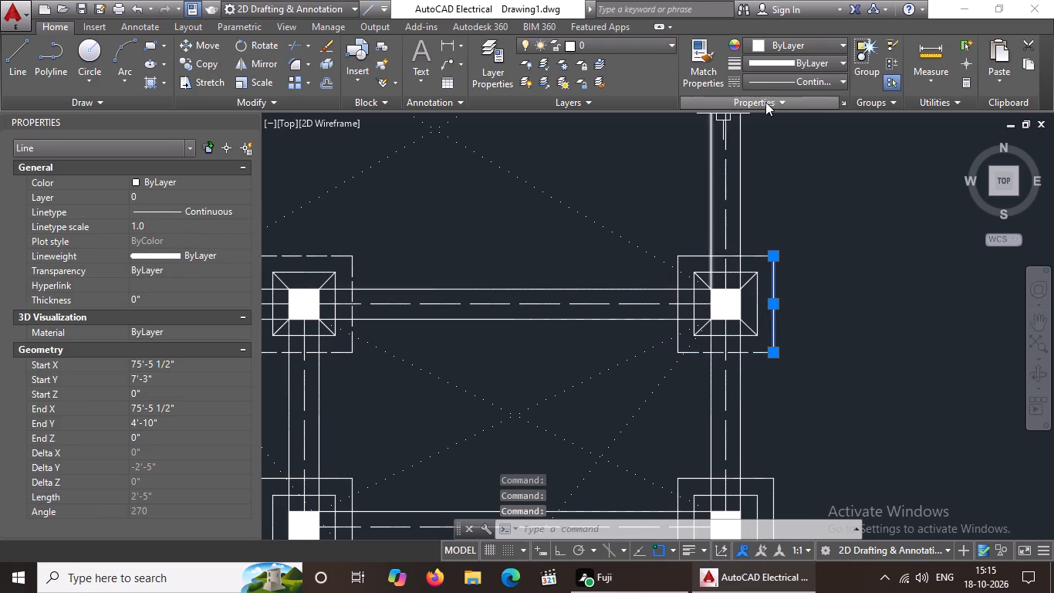
{"action": "left_click", "coordinate": [802, 78]}
{"action": "left_click", "coordinate": [802, 141]}
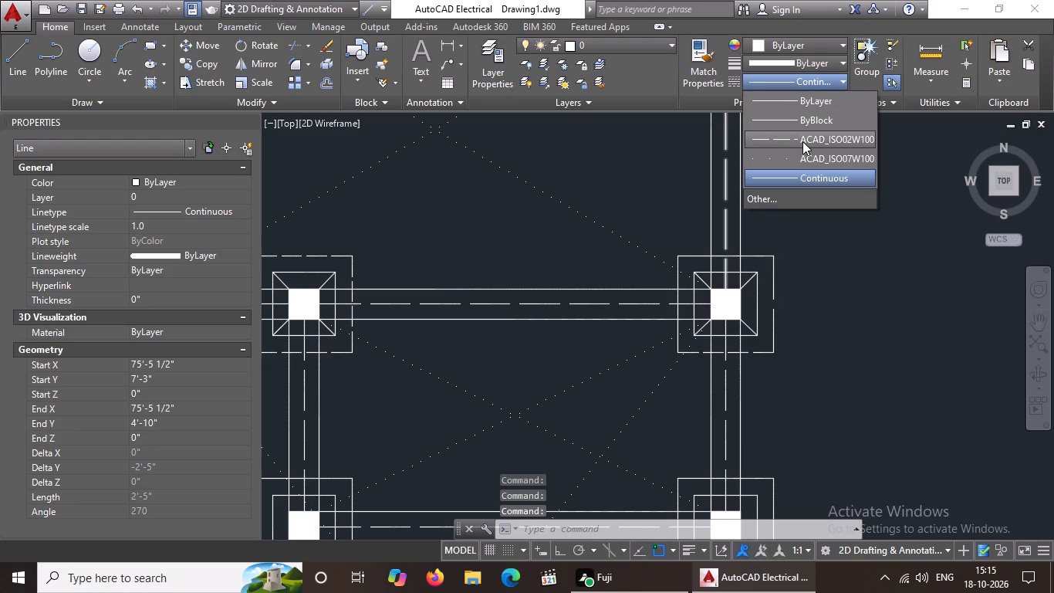
{"action": "left_click", "coordinate": [171, 224]}
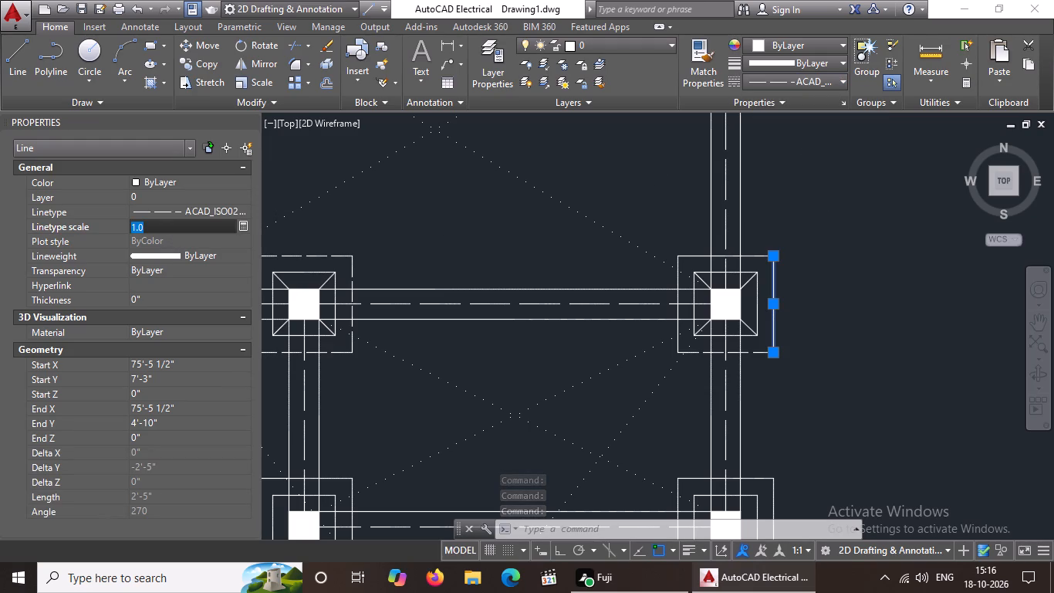
{"action": "key", "text": "BackSpace"}
{"action": "key", "text": "BackSpace"}
{"action": "key", "text": "BackSpace"}
{"action": "key", "text": "BackSpace"}
{"action": "type", "text": "0.5"}
{"action": "key", "text": "Return"}
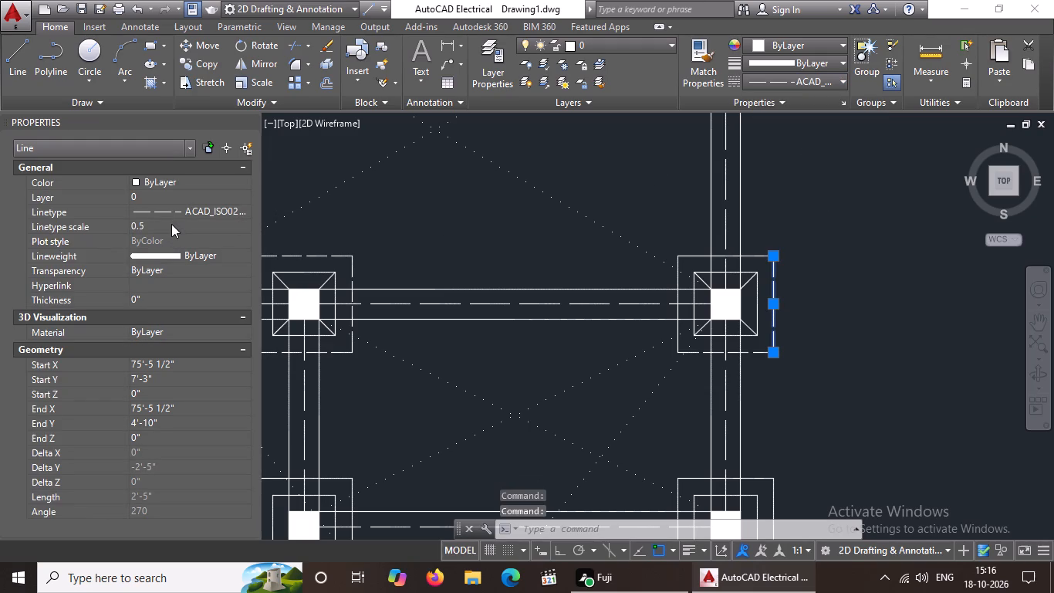
Change the top edge of the same outer footing square to the ACAD_ISO02W100 linetype with a linetype scale of 0.5.
{"action": "left_click", "coordinate": [698, 253]}
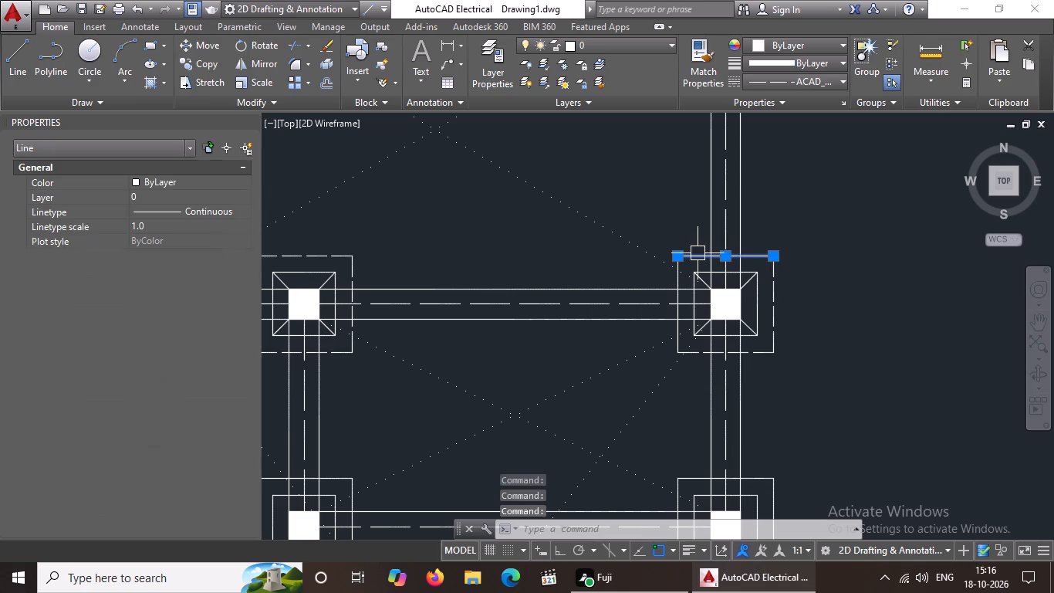
{"action": "left_click", "coordinate": [775, 77]}
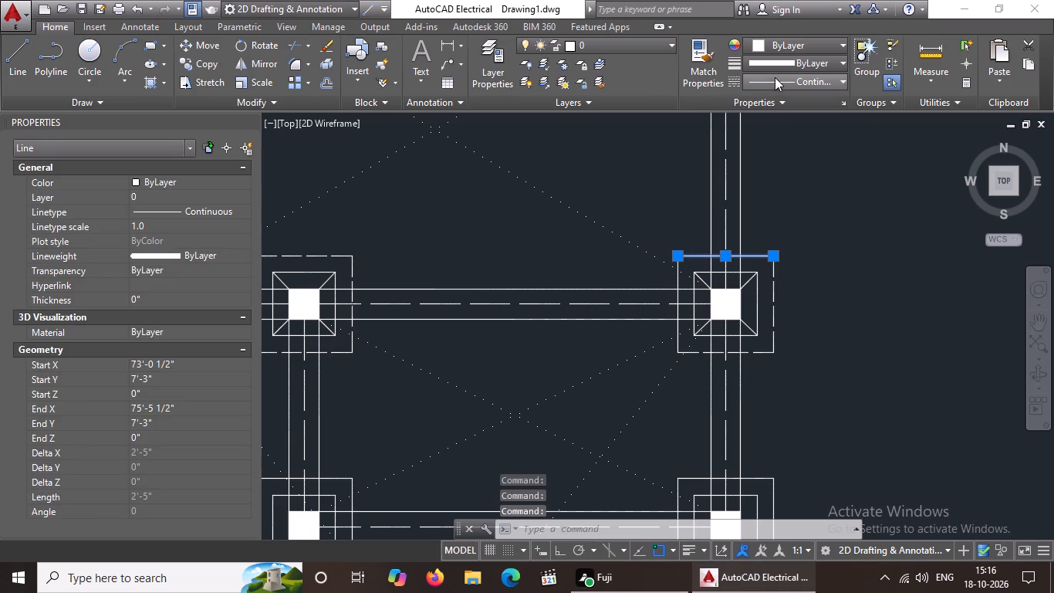
{"action": "left_click", "coordinate": [798, 141]}
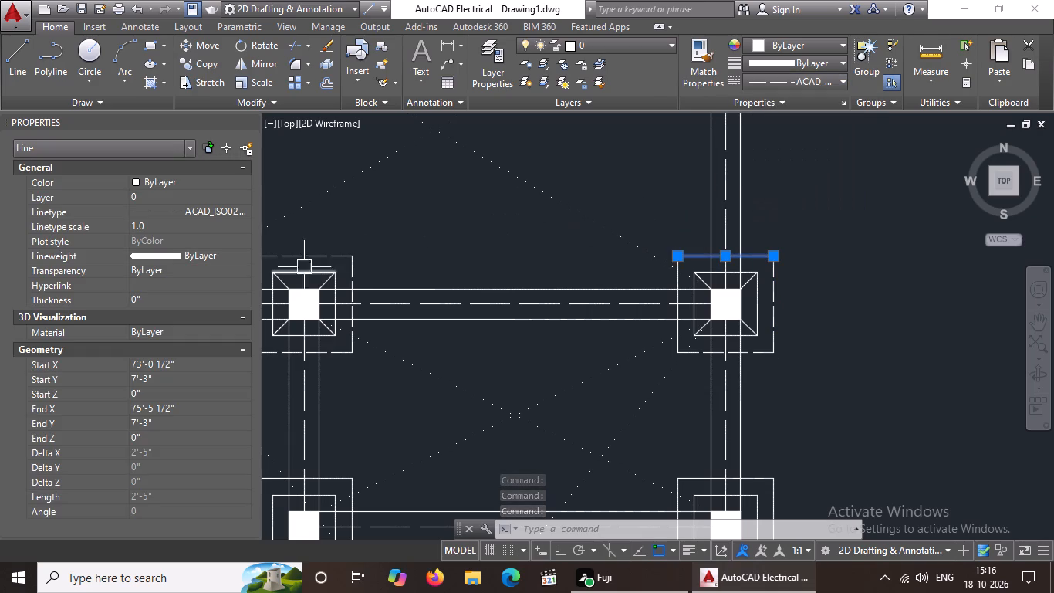
{"action": "left_click", "coordinate": [168, 226]}
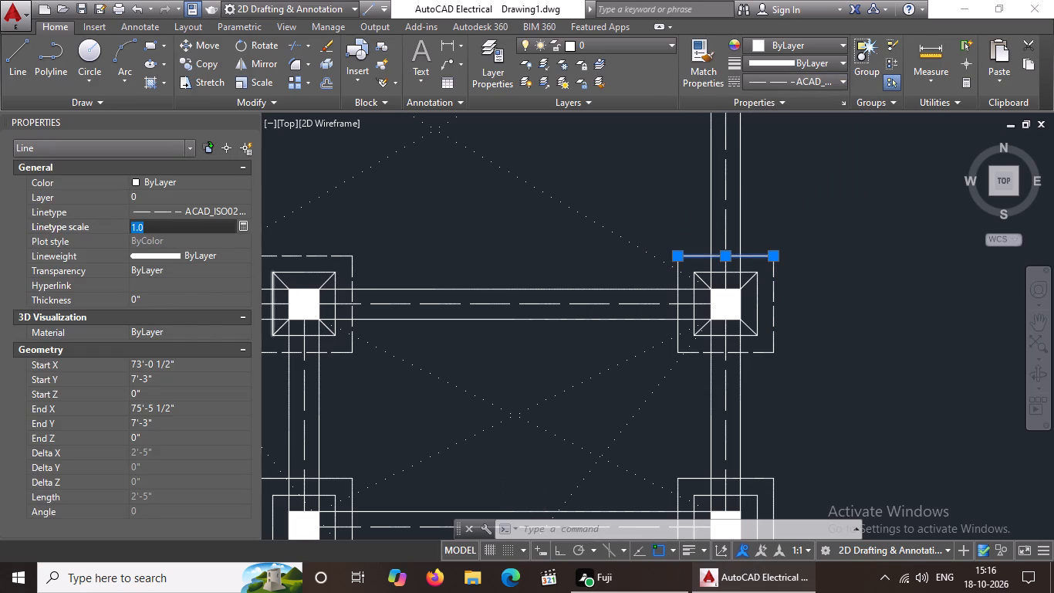
{"action": "key", "text": "BackSpace"}
{"action": "key", "text": "BackSpace"}
{"action": "key", "text": "BackSpace"}
{"action": "key", "text": "BackSpace"}
{"action": "key", "text": "BackSpace"}
{"action": "key", "text": "BackSpace"}
{"action": "type", "text": "0.5"}
{"action": "key", "text": "Return"}
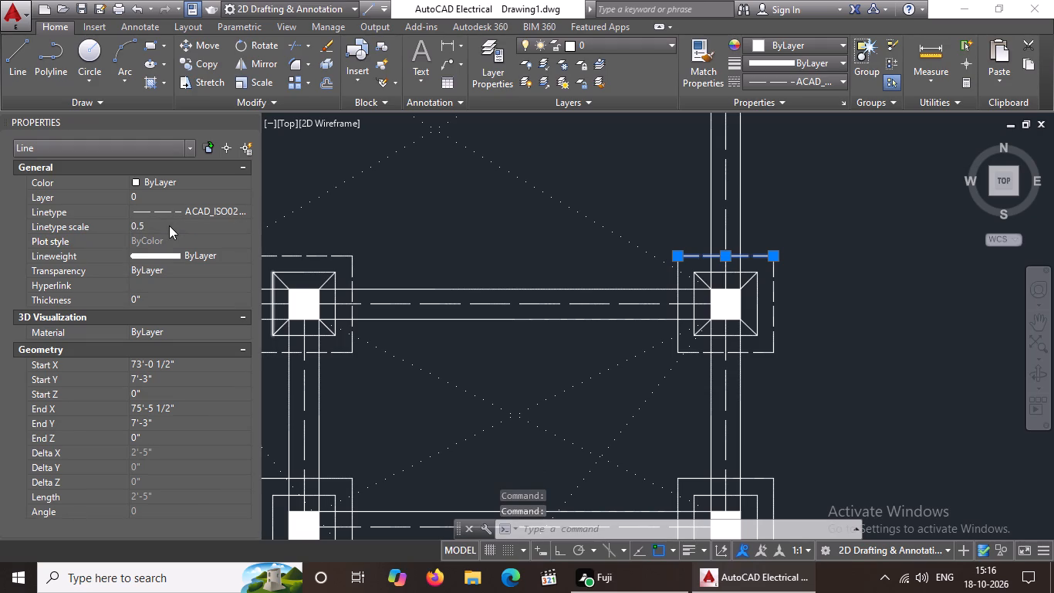
Change the left edge of the same outer footing square to the ACAD_ISO02W100 linetype with a linetype scale of 0.5.
{"action": "scroll", "coordinate": [688, 316], "scroll_direction": "up", "scroll_amount": 1}
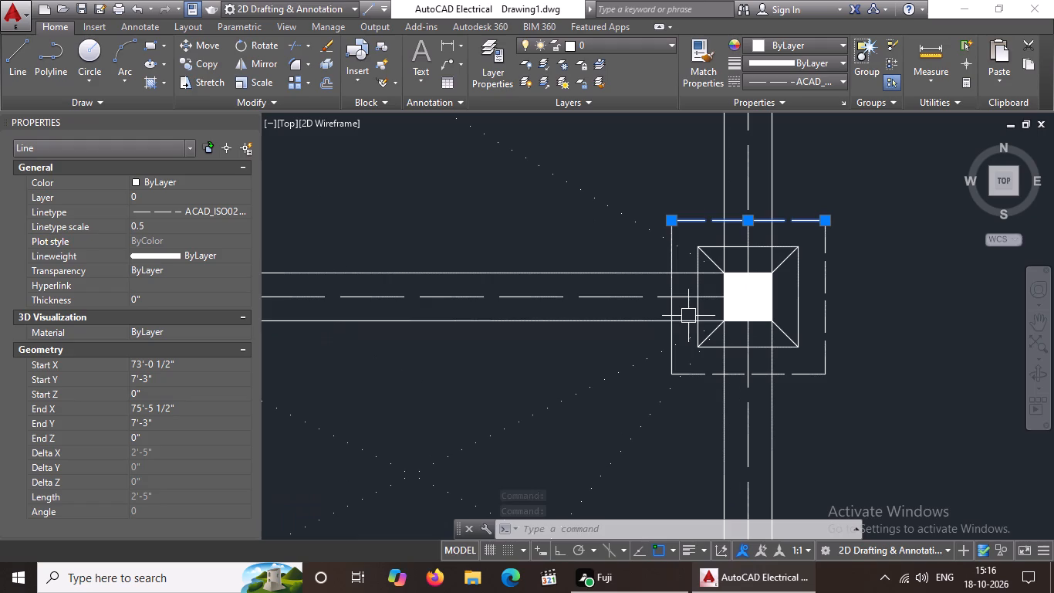
{"action": "left_click", "coordinate": [671, 331]}
{"action": "left_click", "coordinate": [788, 80]}
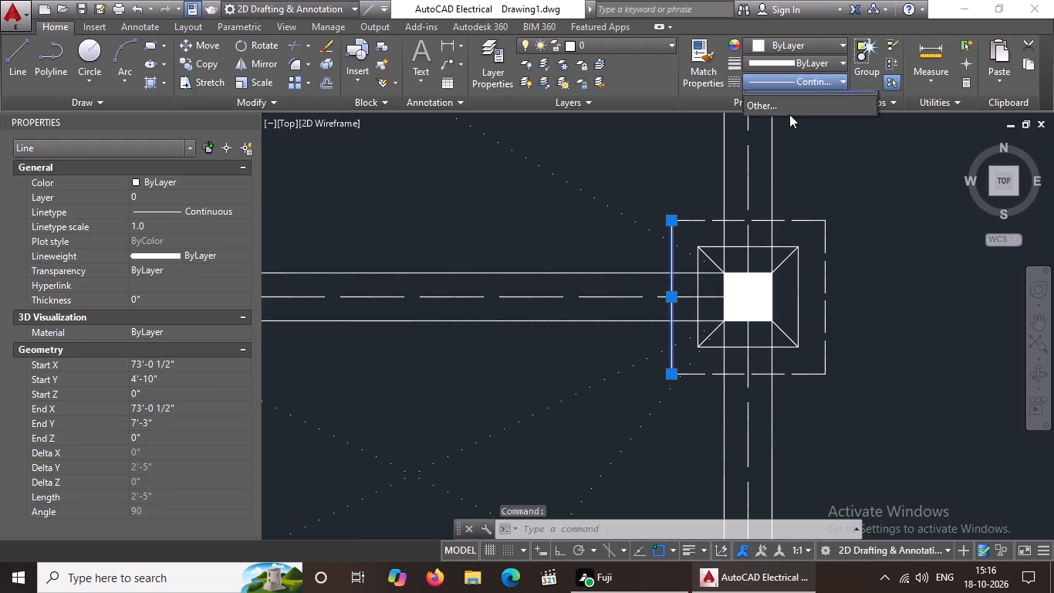
{"action": "left_click", "coordinate": [795, 140]}
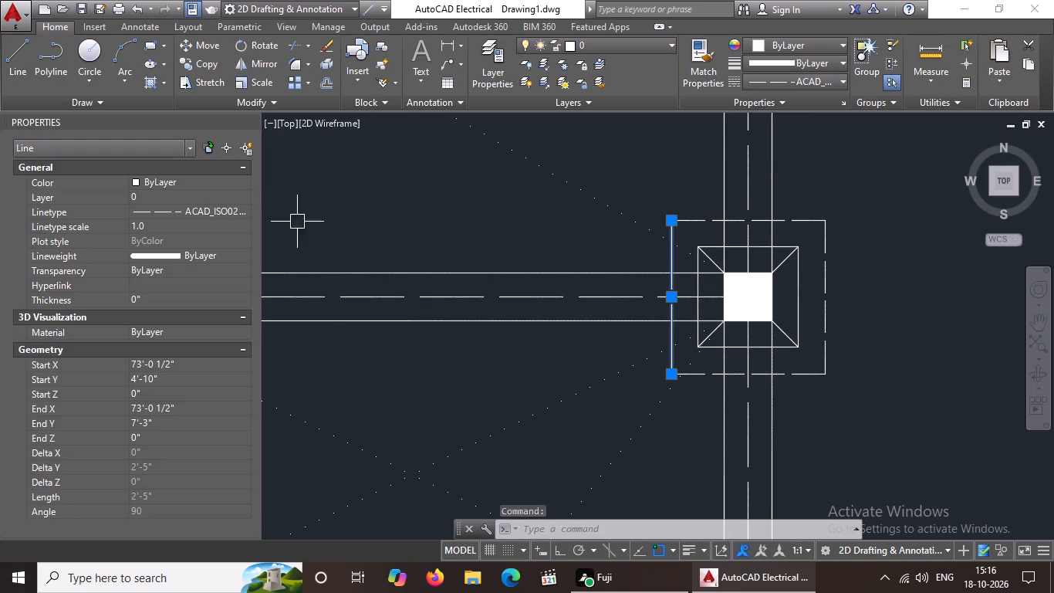
{"action": "left_click", "coordinate": [187, 225]}
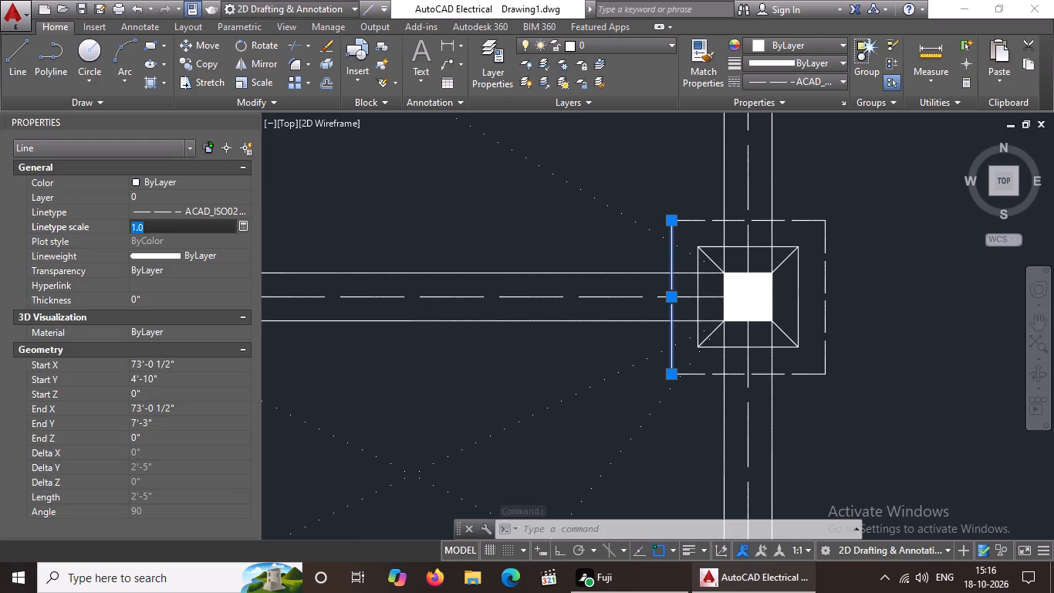
{"action": "key", "text": "BackSpace"}
{"action": "key", "text": "BackSpace"}
{"action": "key", "text": "BackSpace"}
{"action": "key", "text": "BackSpace"}
{"action": "type", "text": "0.5"}
{"action": "key", "text": "Return"}
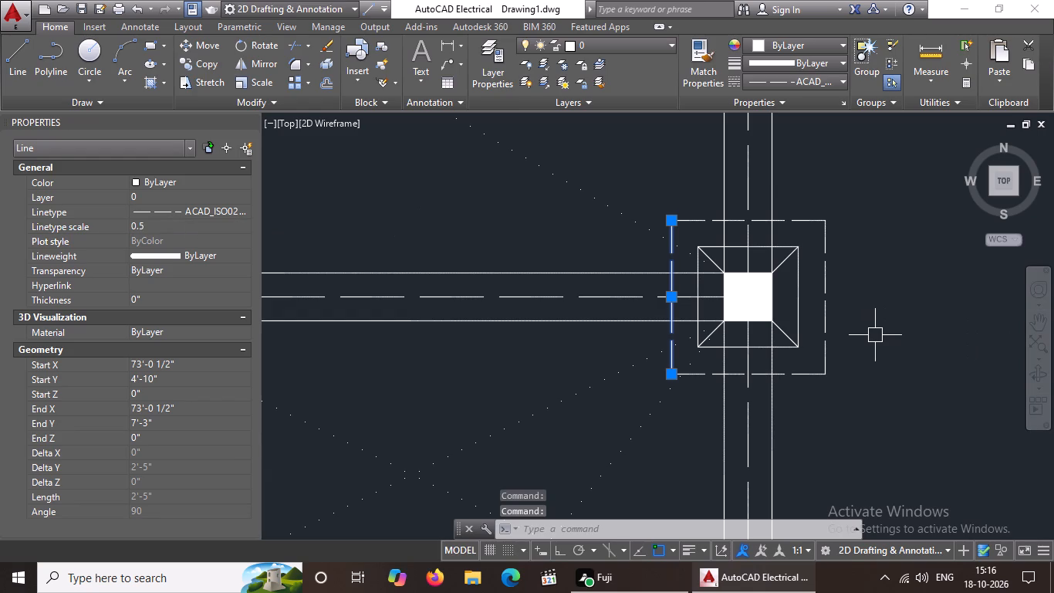
{"action": "key", "text": "Escape"}
Close the Properties palette to free up the drawing area.
{"action": "scroll", "coordinate": [885, 331], "scroll_direction": "down", "scroll_amount": 3}
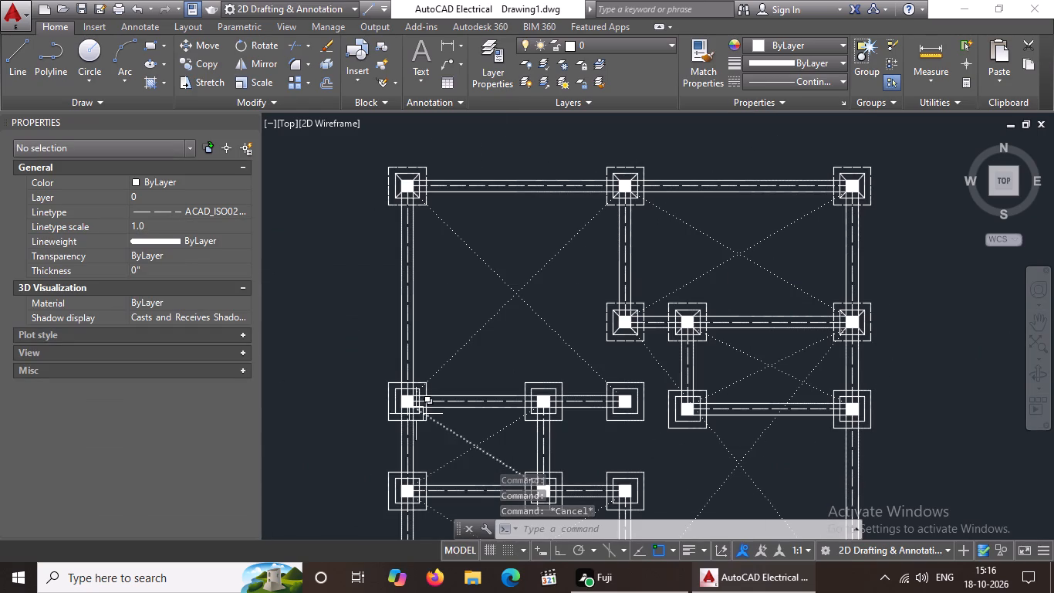
{"action": "scroll", "coordinate": [867, 415], "scroll_direction": "up", "scroll_amount": 2}
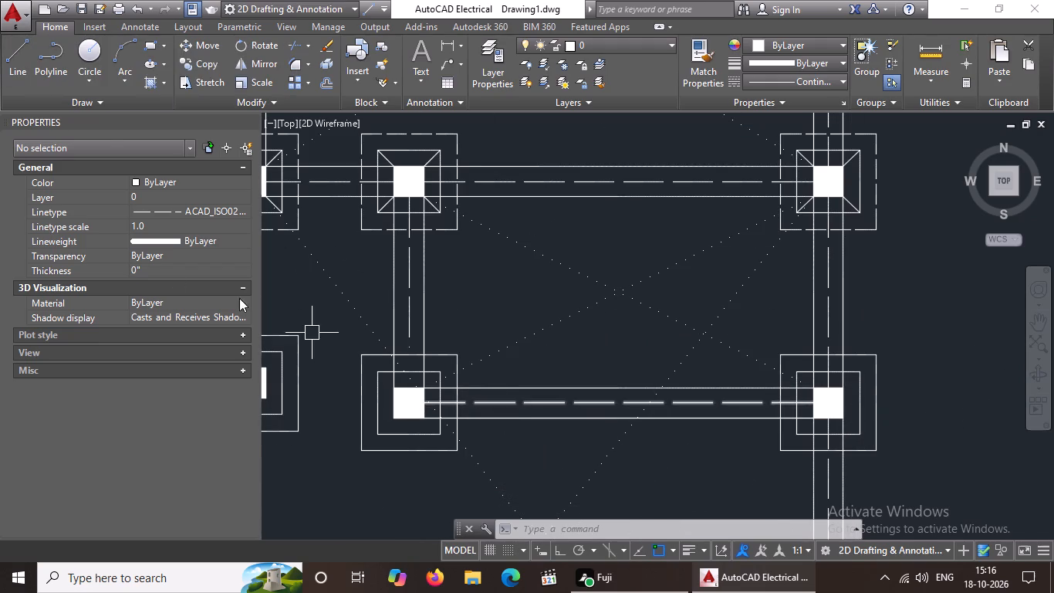
{"action": "left_click", "coordinate": [248, 118]}
Save the drawing in the Documents folder under the file name "22 22.dwg", with two spaces between the numbers.
{"action": "scroll", "coordinate": [425, 328], "scroll_direction": "down", "scroll_amount": 3}
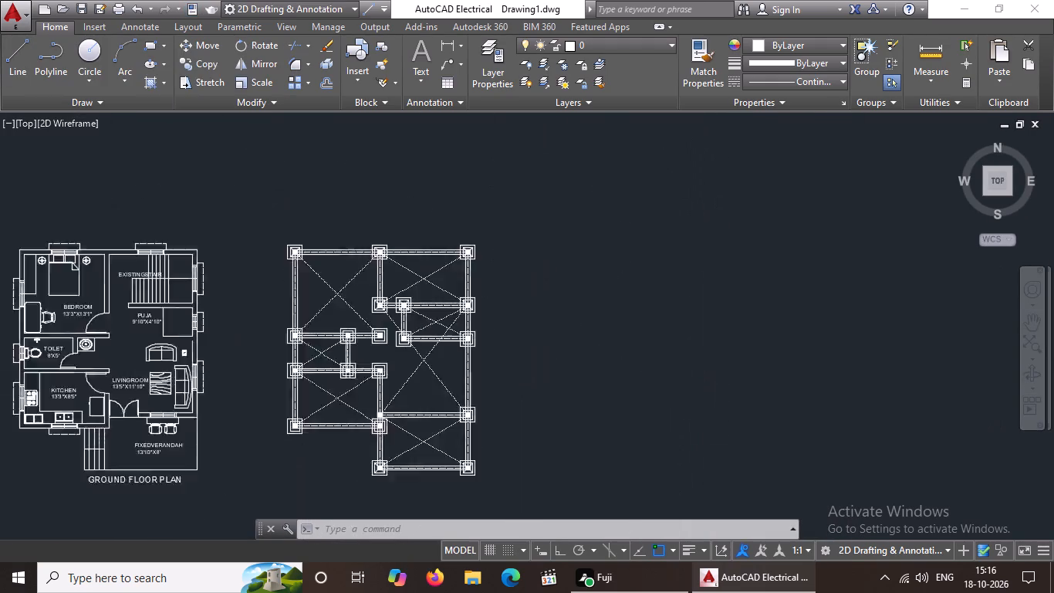
{"action": "scroll", "coordinate": [426, 327], "scroll_direction": "down", "scroll_amount": 3}
{"action": "scroll", "coordinate": [236, 390], "scroll_direction": "up", "scroll_amount": 2}
{"action": "scroll", "coordinate": [244, 385], "scroll_direction": "down", "scroll_amount": 1}
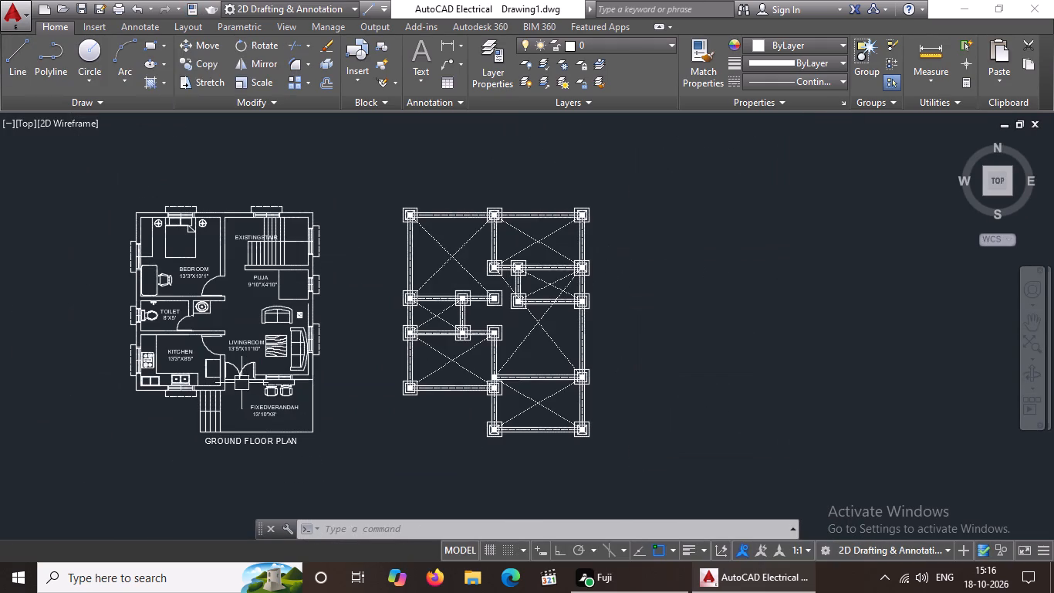
{"action": "key", "text": "ctrl+s"}
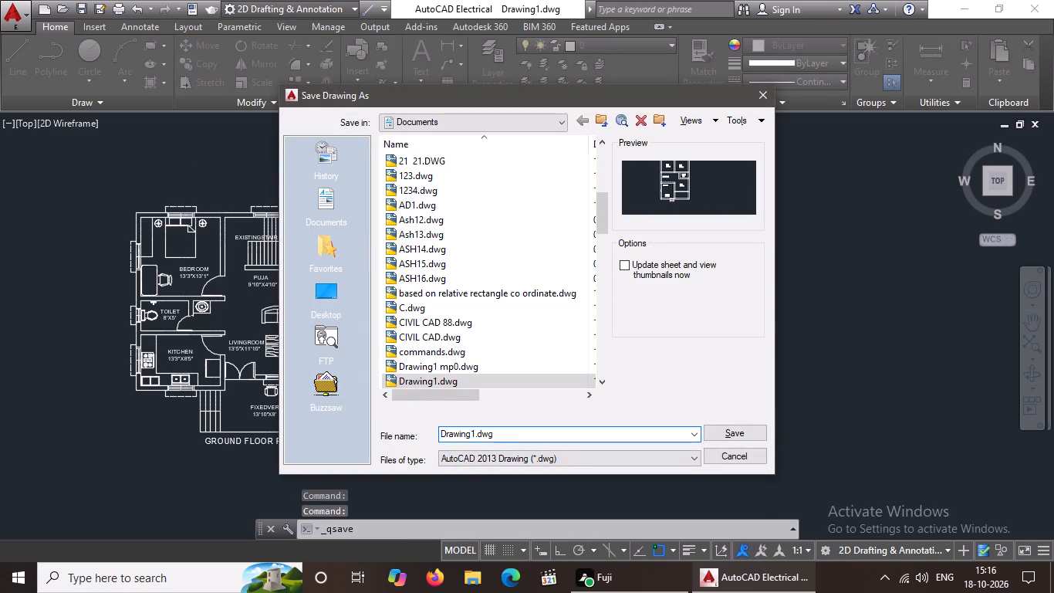
{"action": "left_click", "coordinate": [473, 433]}
{"action": "key", "text": "BackSpace"}
{"action": "key", "text": "BackSpace"}
{"action": "key", "text": "BackSpace"}
{"action": "key", "text": "BackSpace"}
{"action": "key", "text": "BackSpace"}
{"action": "key", "text": "BackSpace"}
{"action": "key", "text": "BackSpace"}
{"action": "key", "text": "BackSpace"}
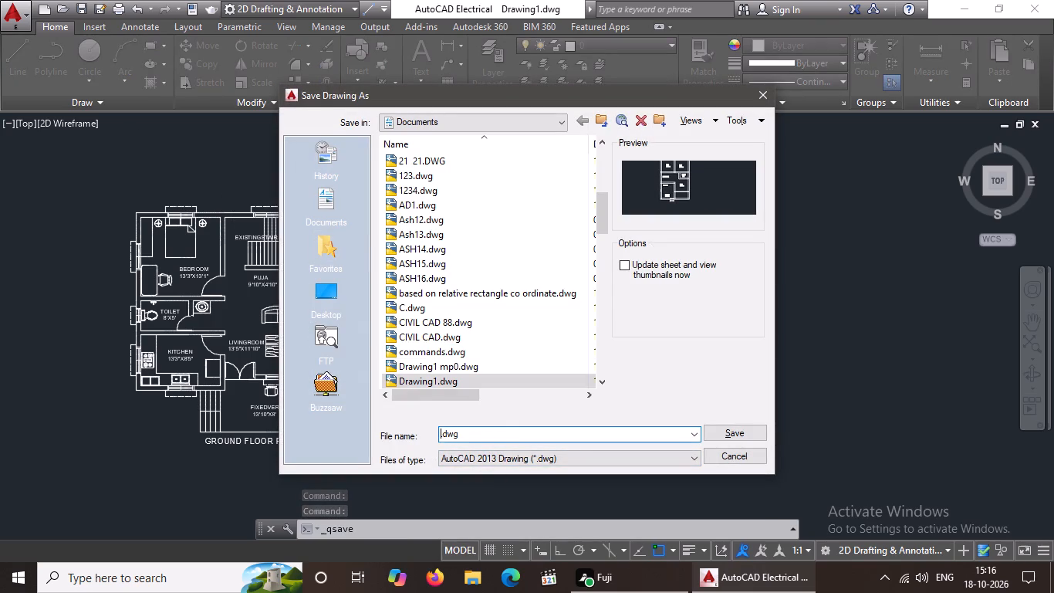
{"action": "key", "text": "BackSpace"}
{"action": "type", "text": "22"}
{"action": "key", "text": "space"}
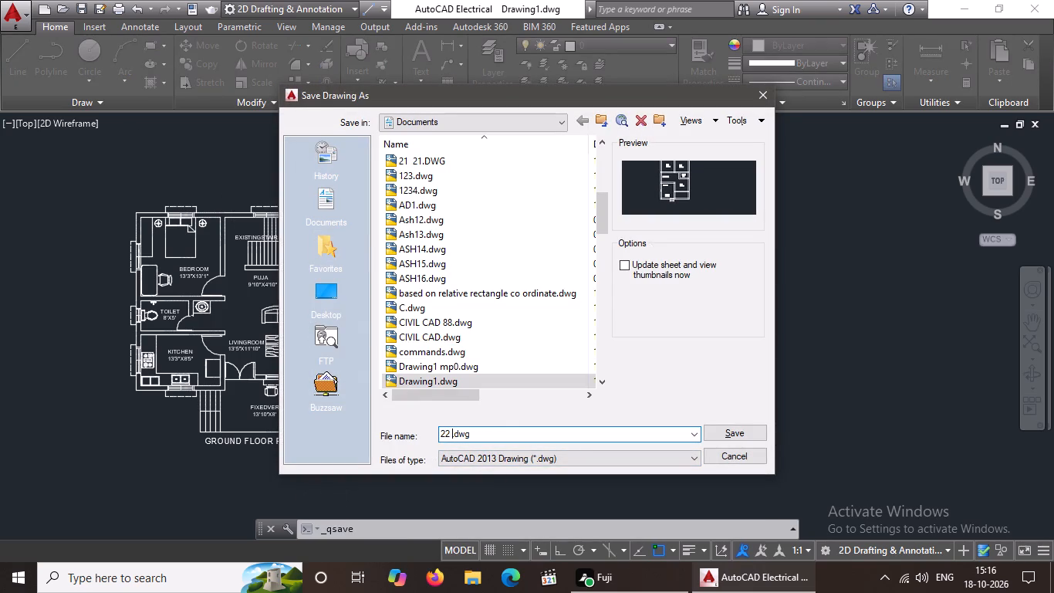
{"action": "key", "text": "space"}
{"action": "type", "text": "22"}
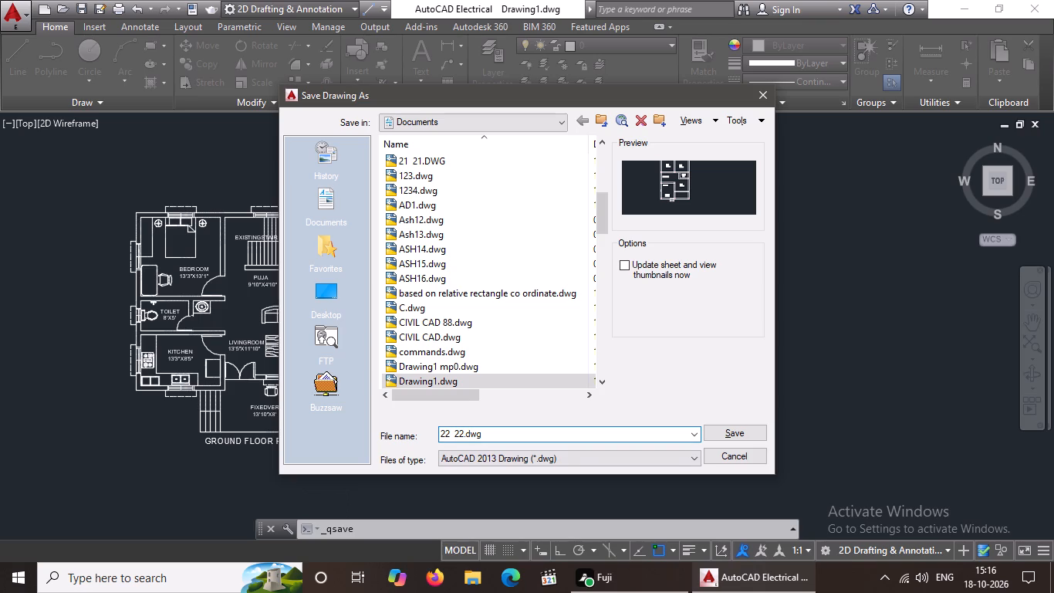
{"action": "left_click", "coordinate": [745, 432]}
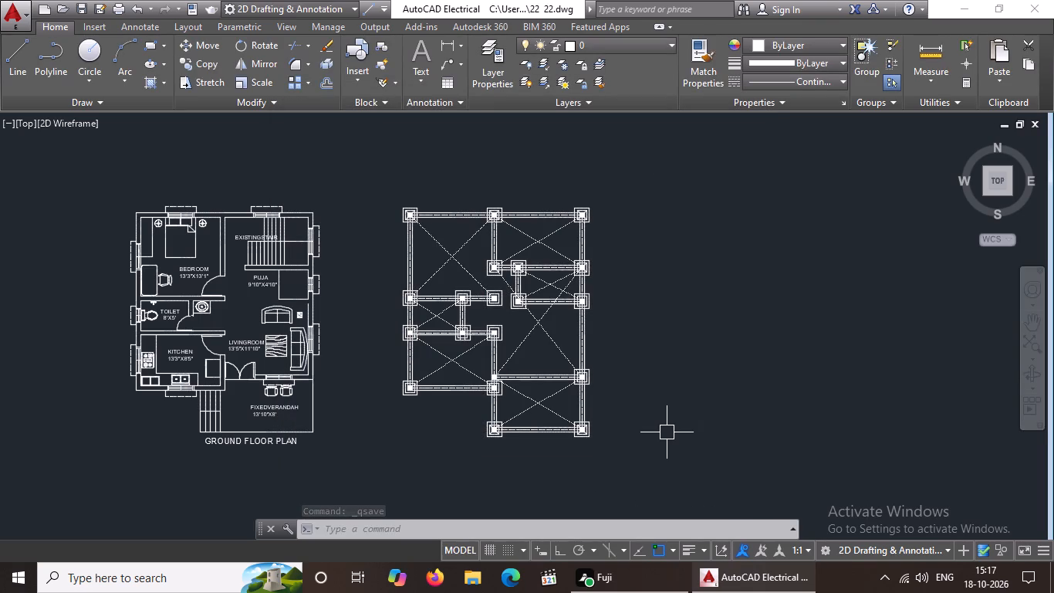
Save the current state of the 22 22.dwg drawing again under its existing name.
{"action": "key", "text": "ctrl+s"}
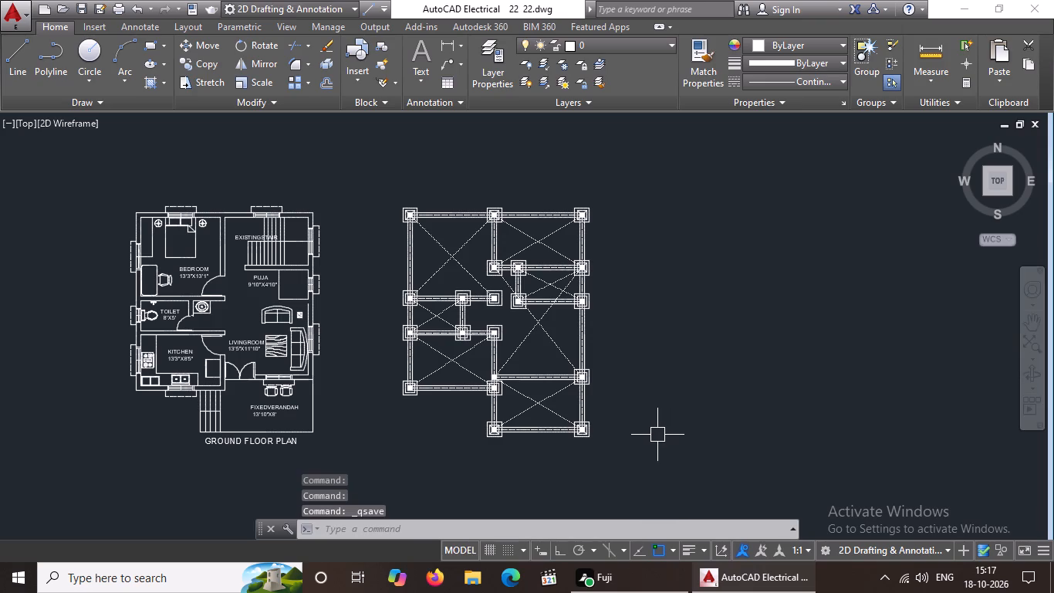
{"action": "key", "text": "ctrl+s"}
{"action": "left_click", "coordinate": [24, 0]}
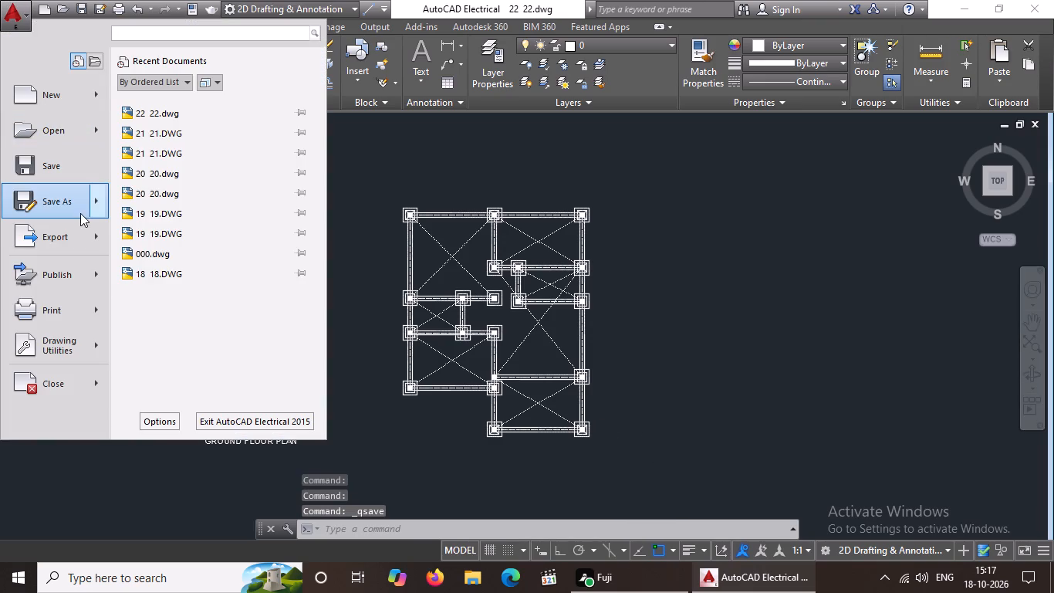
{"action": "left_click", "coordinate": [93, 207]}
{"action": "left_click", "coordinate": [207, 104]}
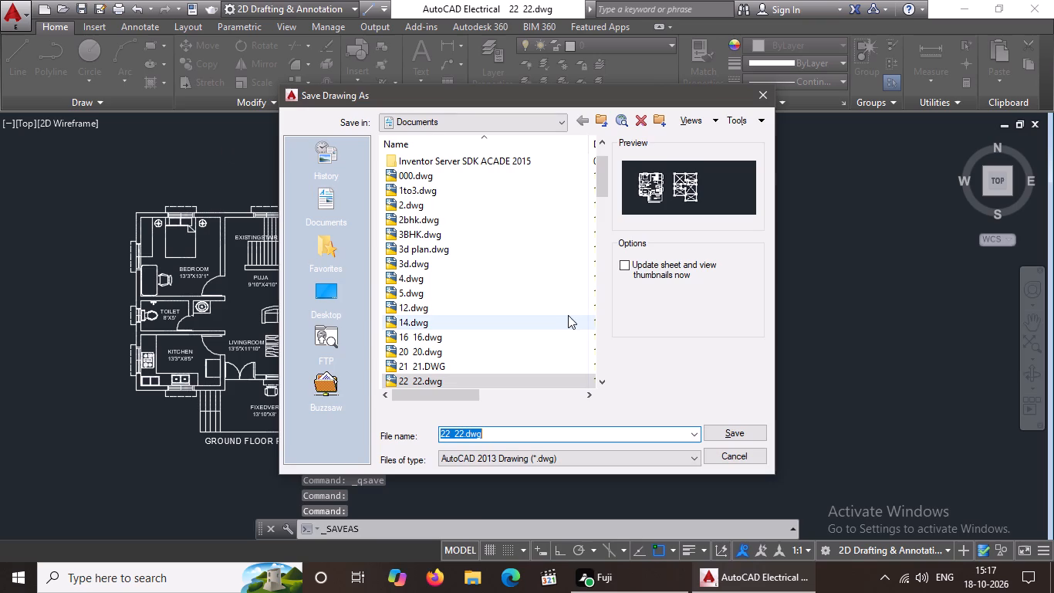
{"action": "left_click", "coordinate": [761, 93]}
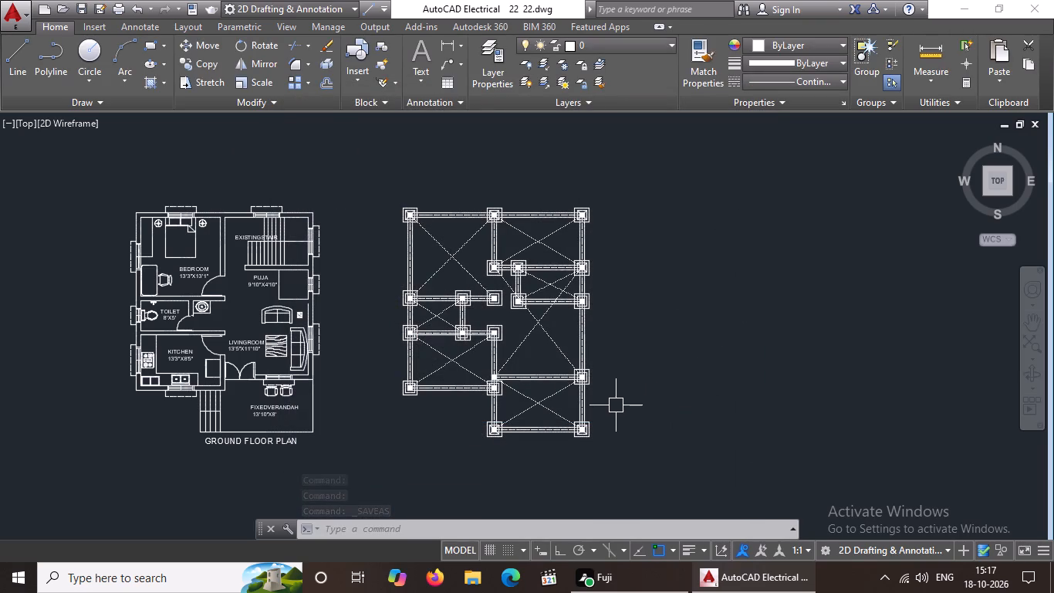
Examine the diagonals and outer squares of the footings around the middle of the foundation plan.
{"action": "scroll", "coordinate": [513, 244], "scroll_direction": "up", "scroll_amount": 2}
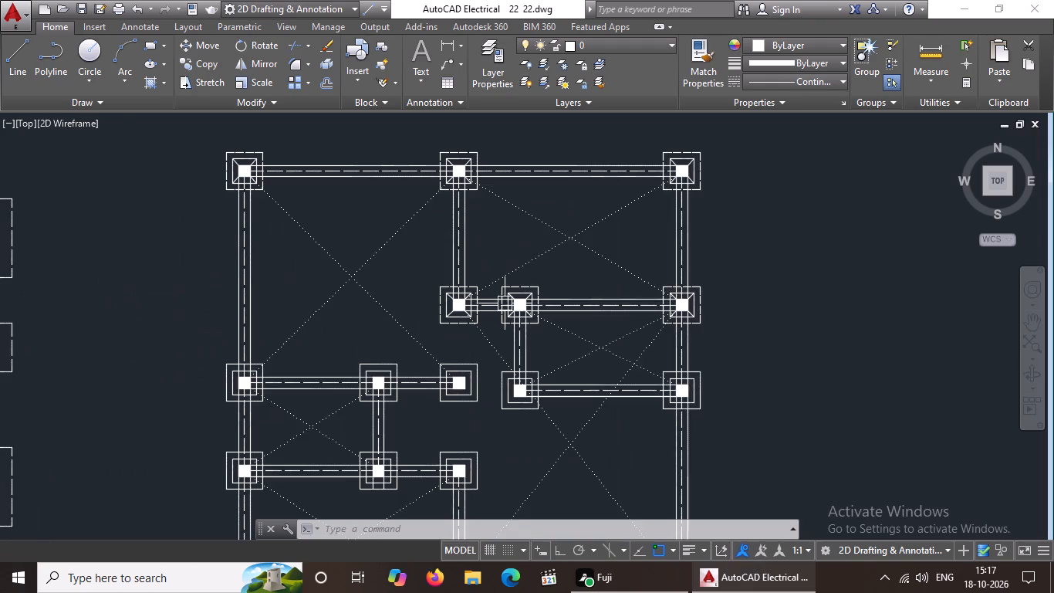
{"action": "scroll", "coordinate": [502, 310], "scroll_direction": "up", "scroll_amount": 1}
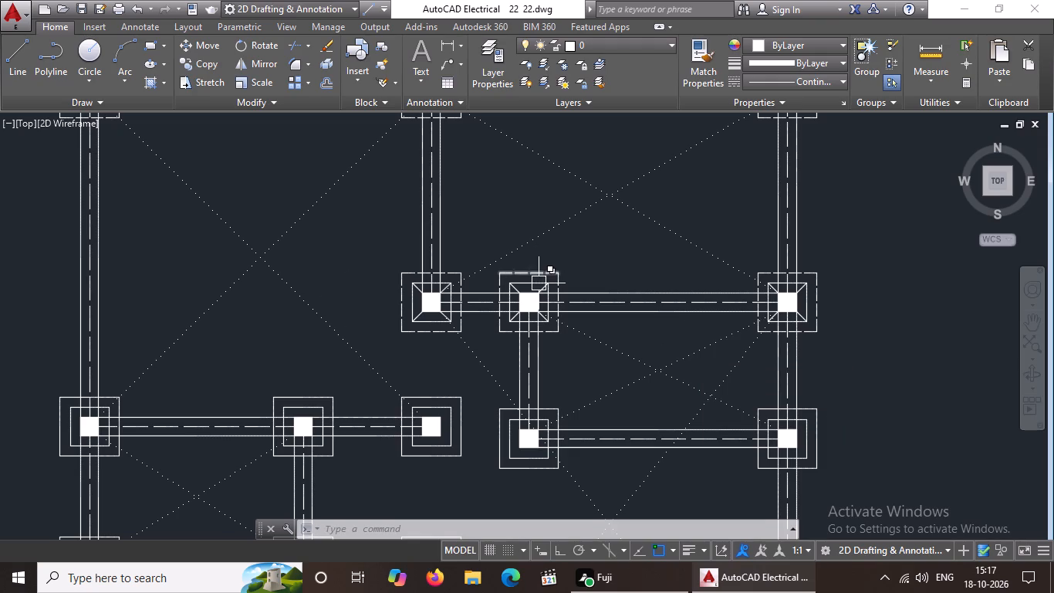
{"action": "scroll", "coordinate": [575, 300], "scroll_direction": "down", "scroll_amount": 1}
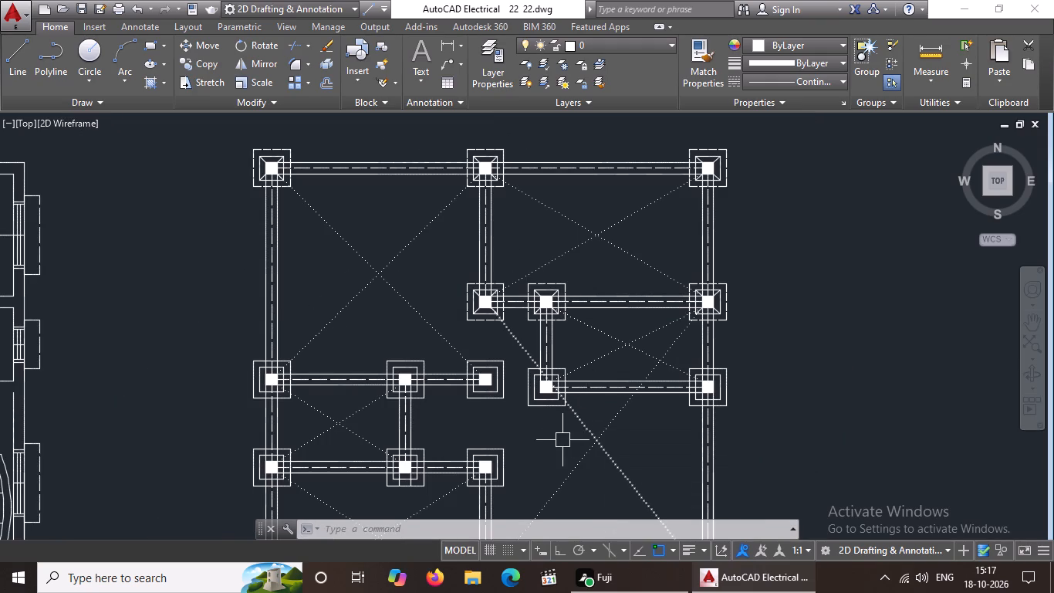
{"action": "middle_click_drag", "start_coordinate": [562, 441], "coordinate": [593, 369]}
{"action": "scroll", "coordinate": [599, 357], "scroll_direction": "down", "scroll_amount": 1}
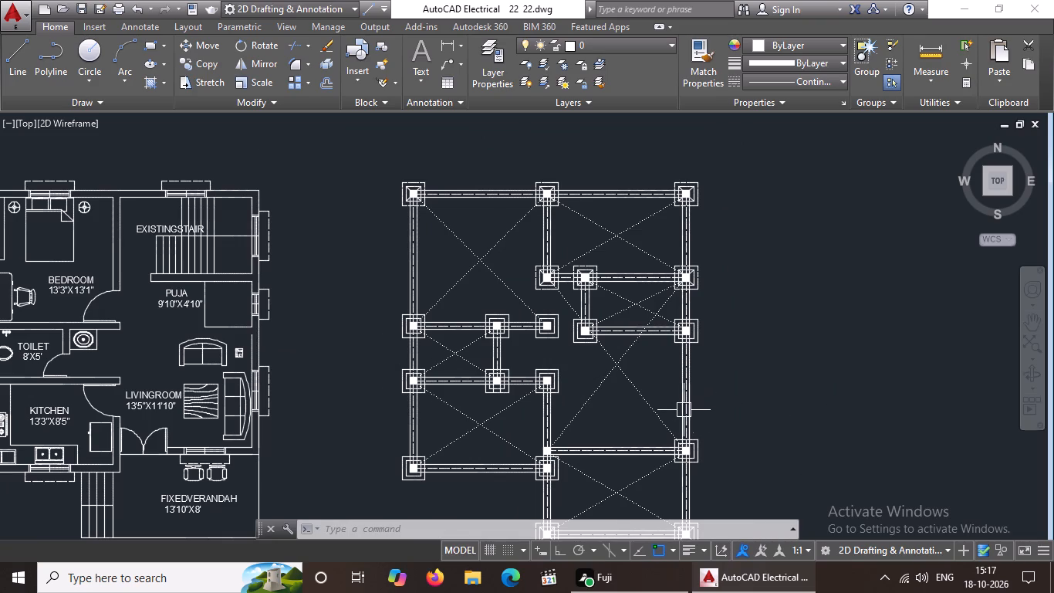
{"action": "scroll", "coordinate": [589, 318], "scroll_direction": "up", "scroll_amount": 1}
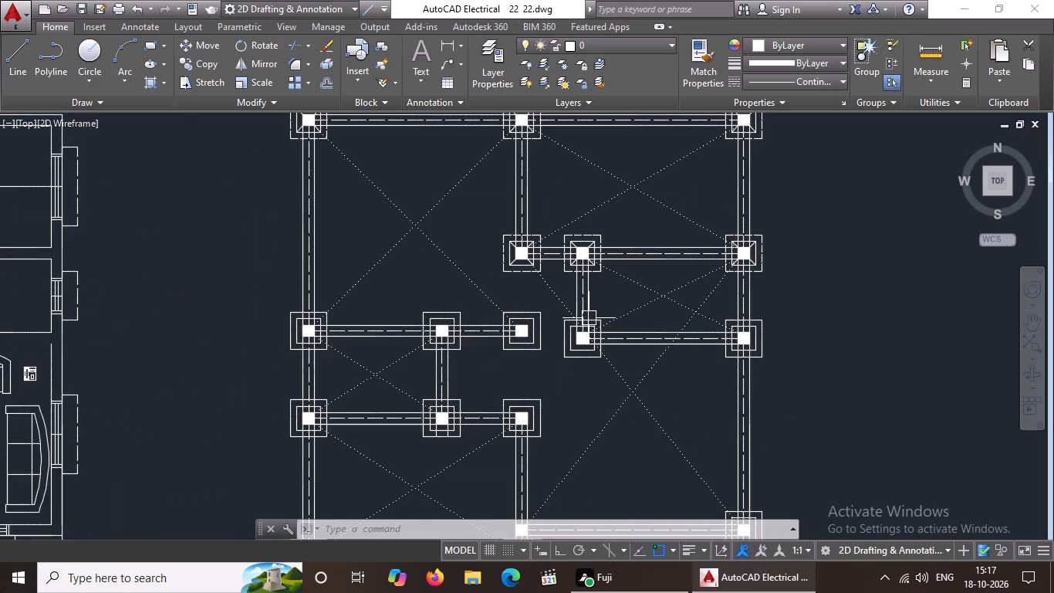
{"action": "scroll", "coordinate": [588, 320], "scroll_direction": "up", "scroll_amount": 1}
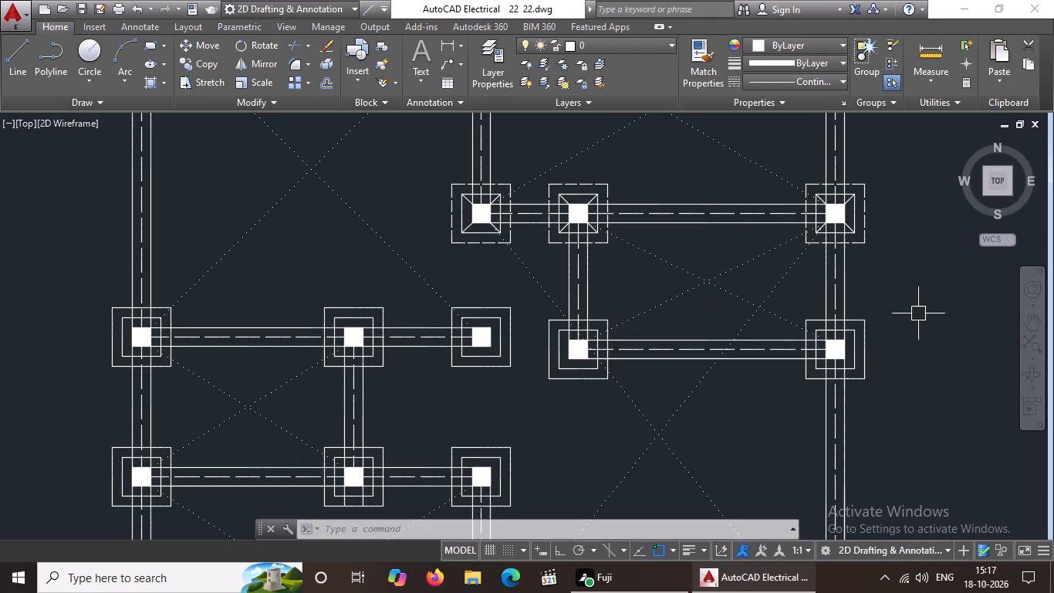
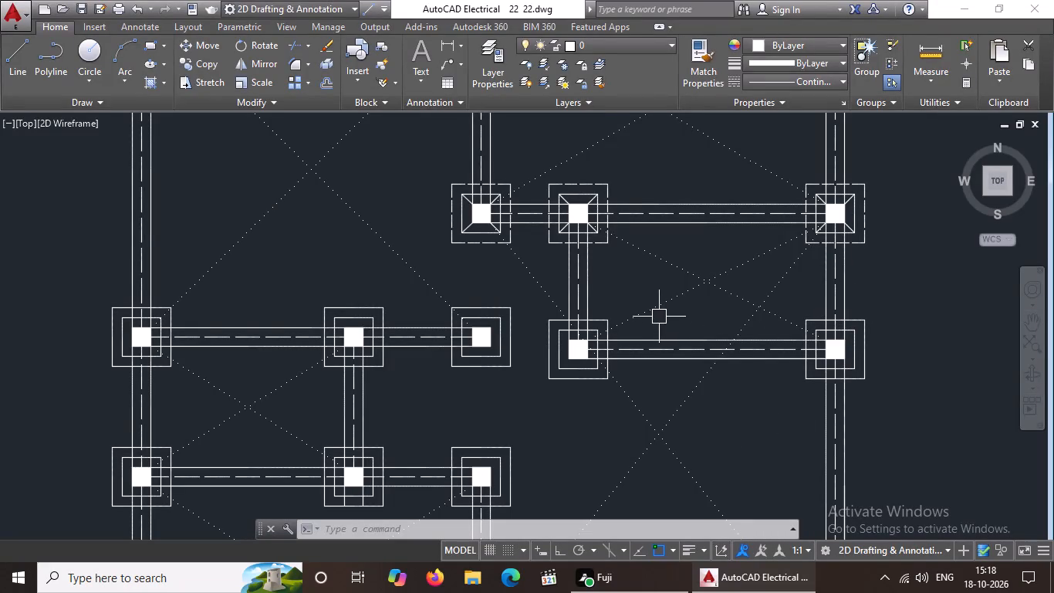
Draw the two left-hand diagonals of the third footing down the foundation plan's right edge, joining the inner square's corners to the column corners.
{"action": "middle_click_drag", "start_coordinate": [664, 400], "coordinate": [667, 492]}
{"action": "scroll", "coordinate": [680, 429], "scroll_direction": "down", "scroll_amount": 1}
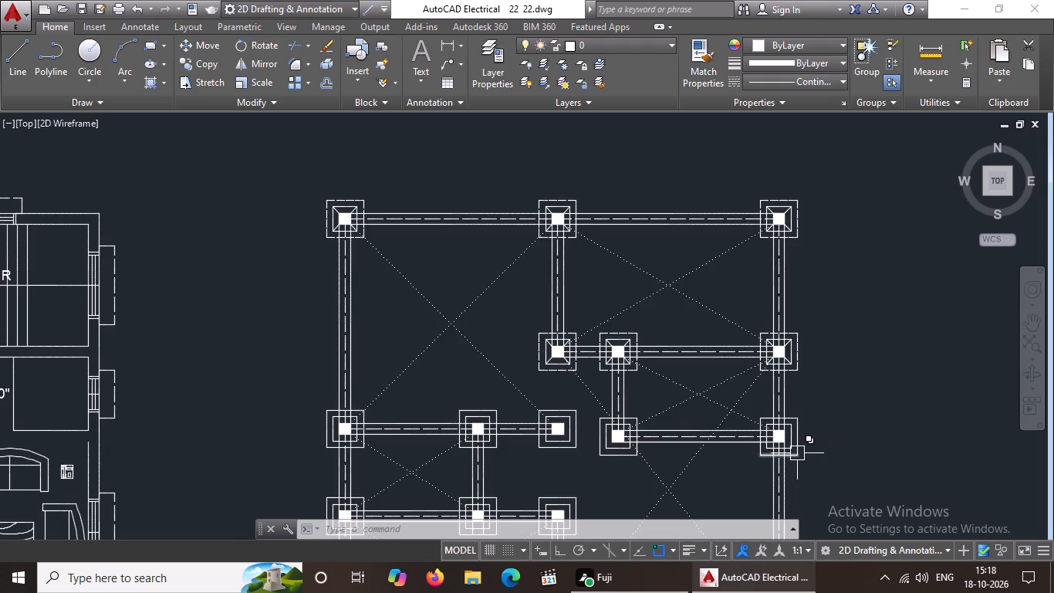
{"action": "scroll", "coordinate": [797, 453], "scroll_direction": "up", "scroll_amount": 2}
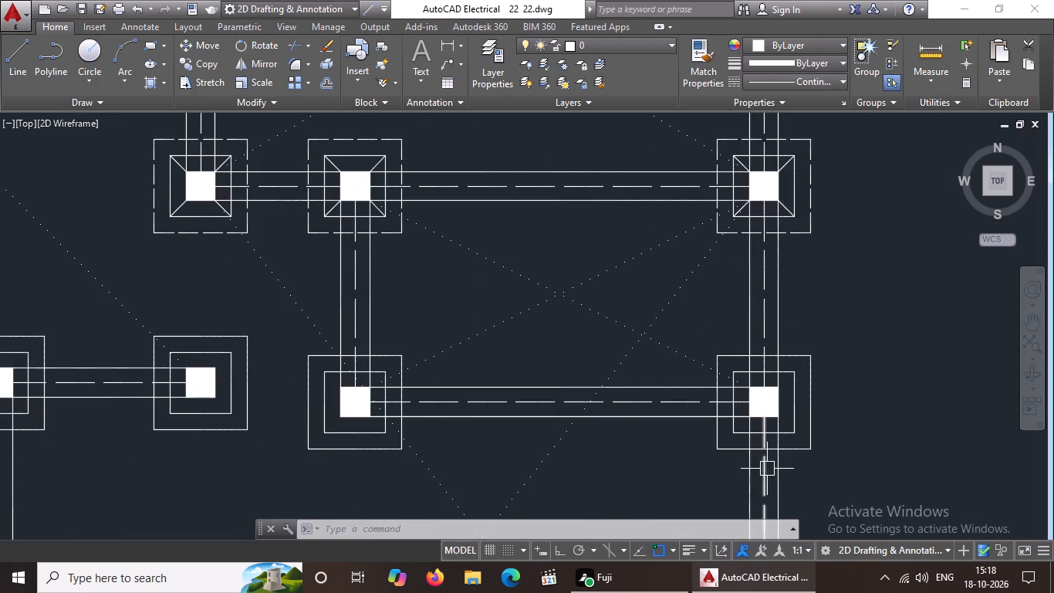
{"action": "left_click", "coordinate": [5, 46]}
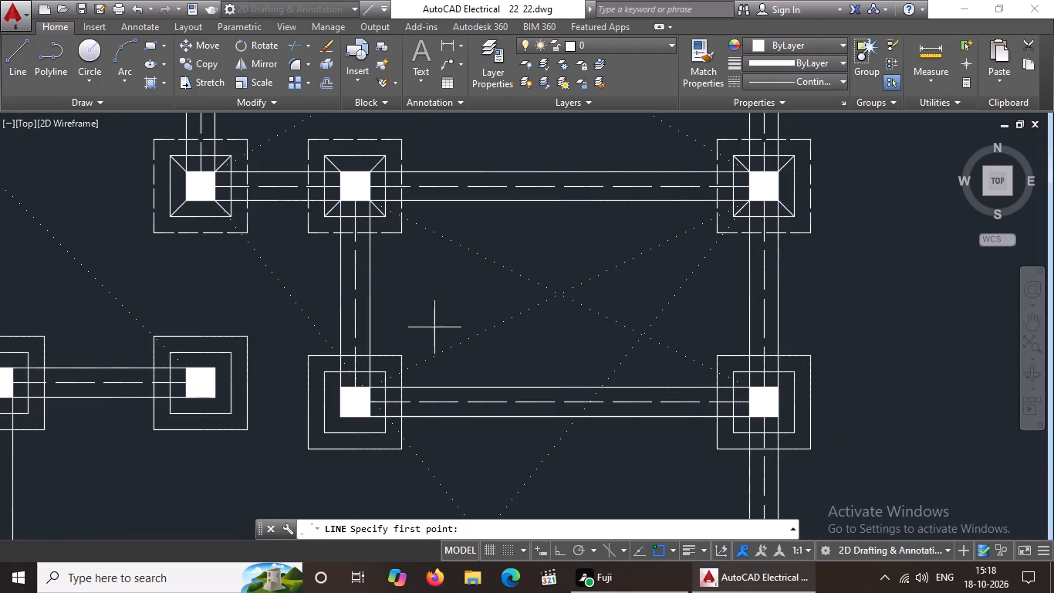
{"action": "left_click", "coordinate": [738, 432]}
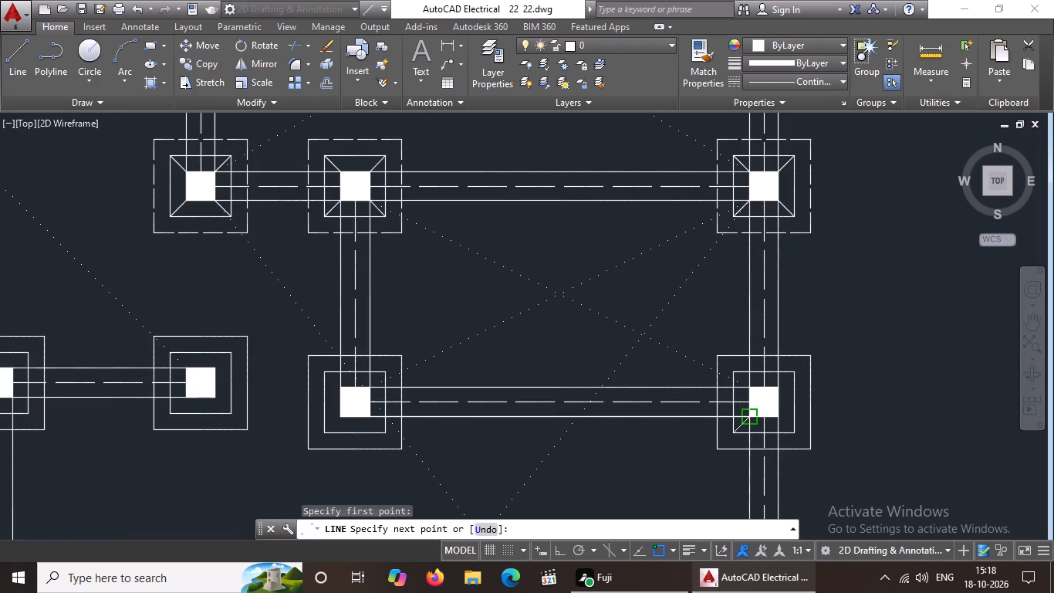
{"action": "left_click", "coordinate": [748, 414]}
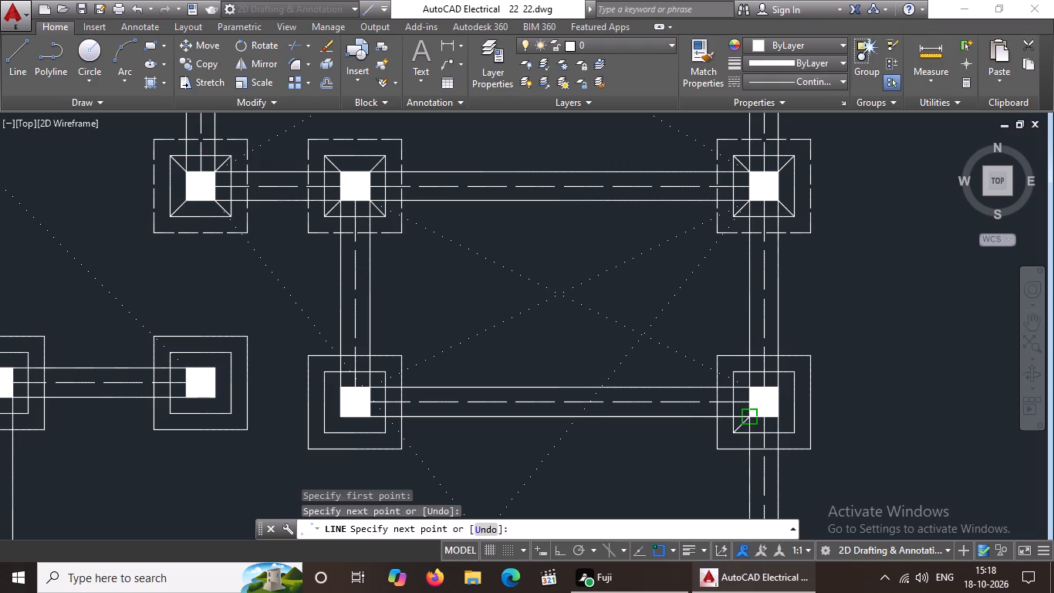
{"action": "key", "text": "Escape"}
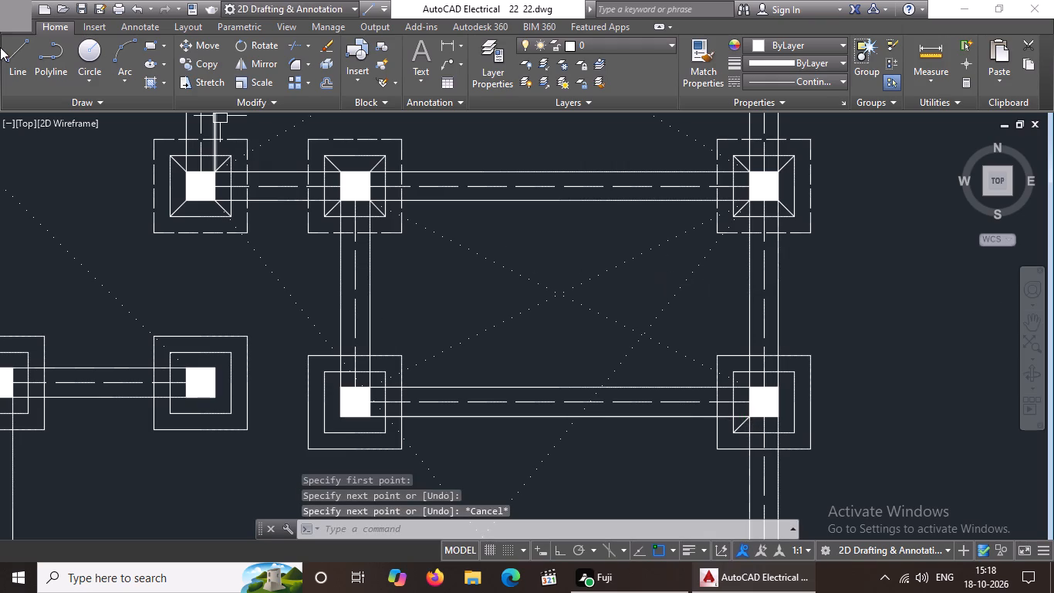
{"action": "left_click", "coordinate": [5, 65]}
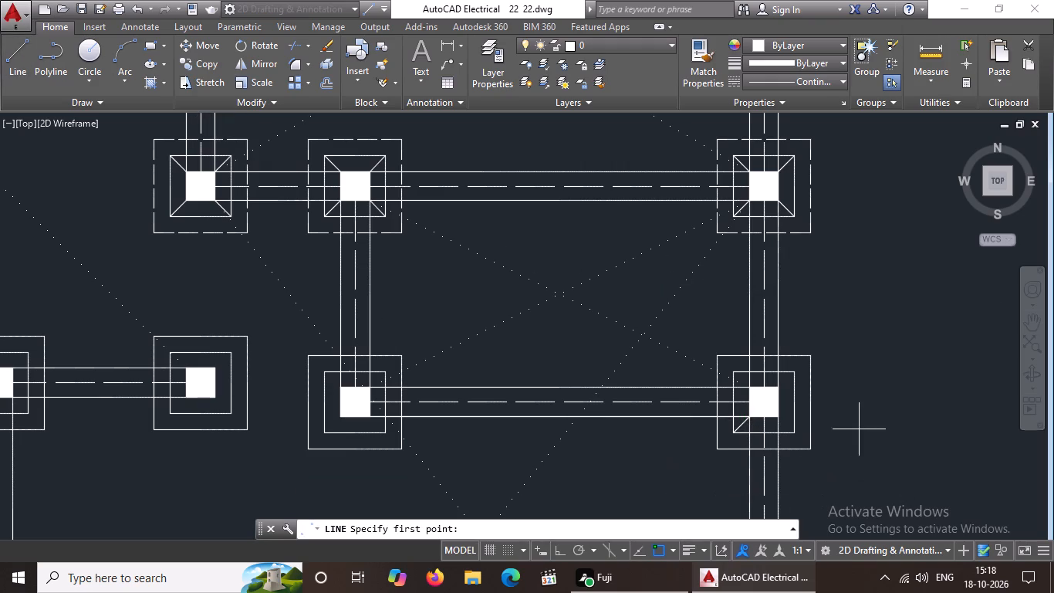
{"action": "left_click_drag", "start_coordinate": [737, 369], "coordinate": [749, 382]}
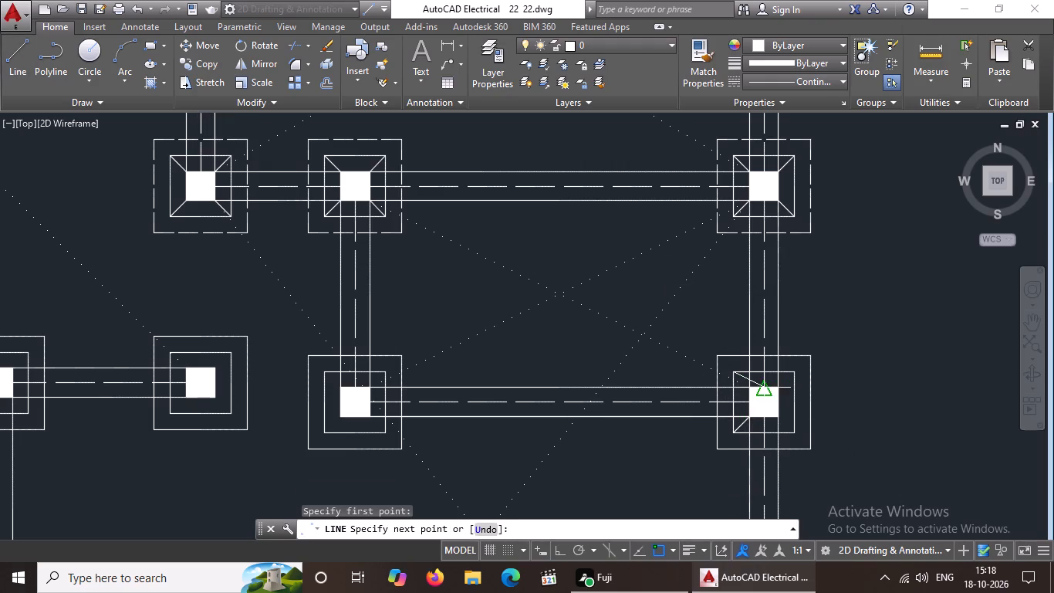
{"action": "left_click", "coordinate": [745, 388]}
{"action": "key", "text": "Escape"}
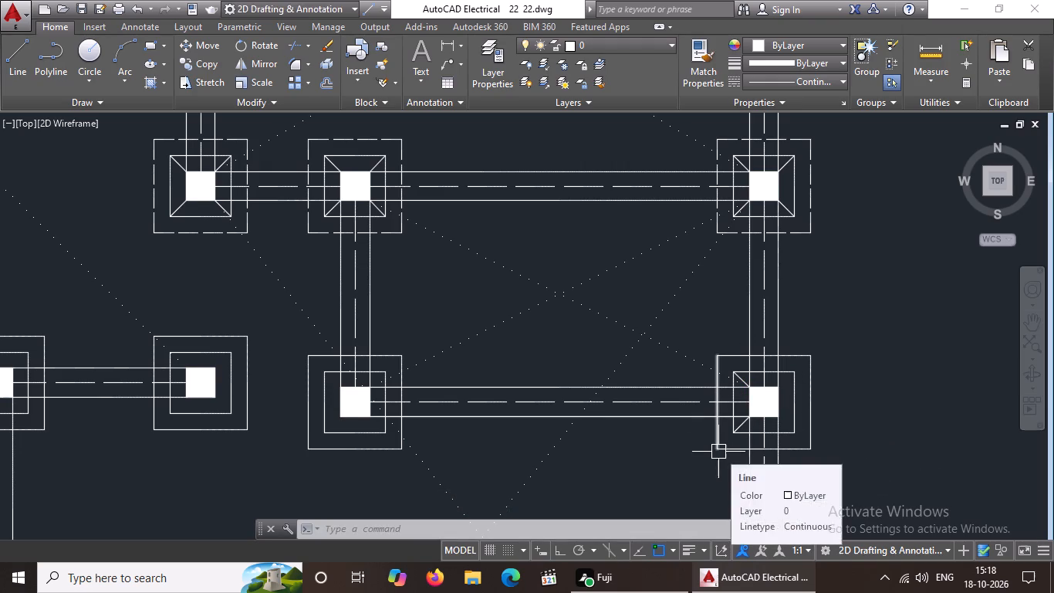
Draw the two right-hand diagonals of the same footing, from the column corners out to the inner square's corners.
{"action": "left_click", "coordinate": [22, 66]}
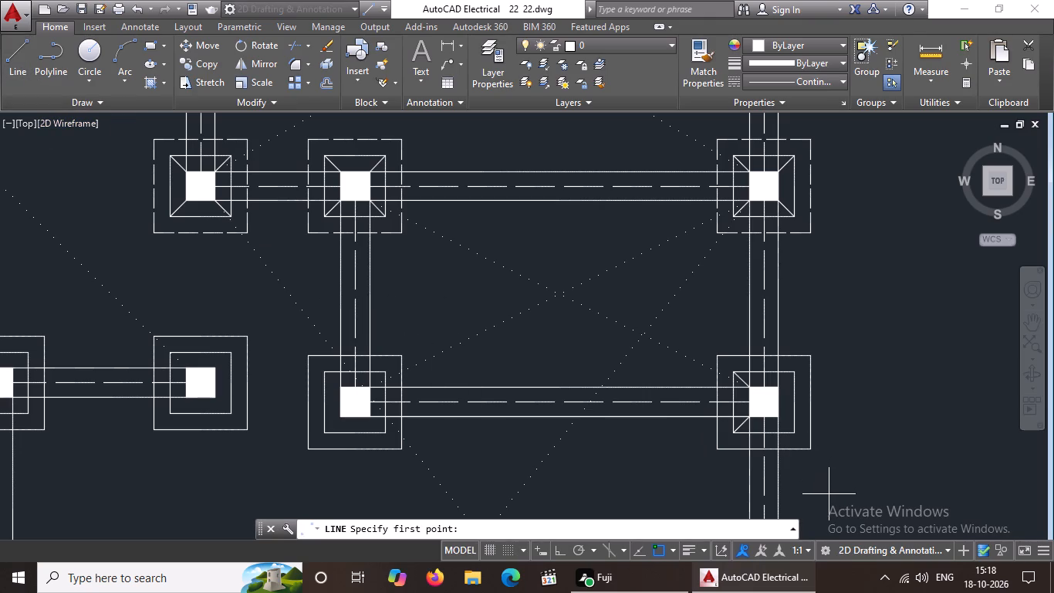
{"action": "left_click", "coordinate": [777, 415]}
{"action": "left_click", "coordinate": [794, 432]}
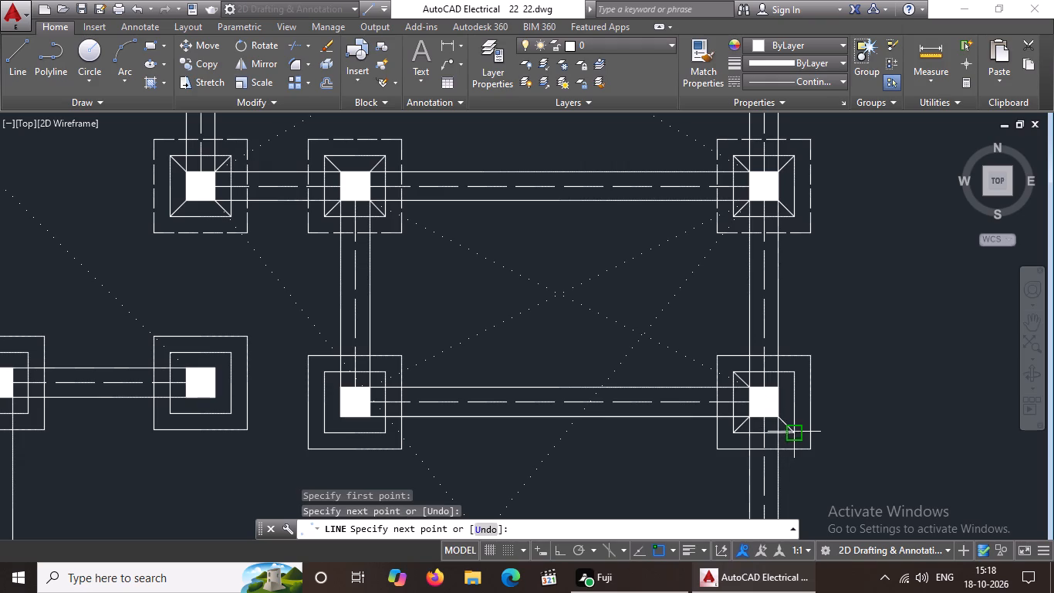
{"action": "key", "text": "Escape"}
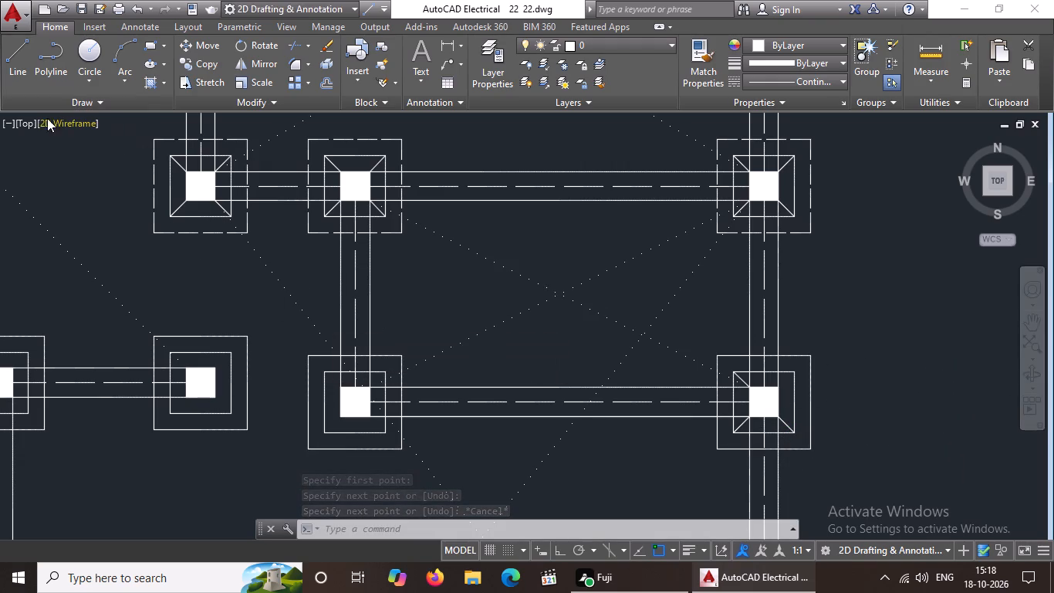
{"action": "left_click", "coordinate": [15, 55]}
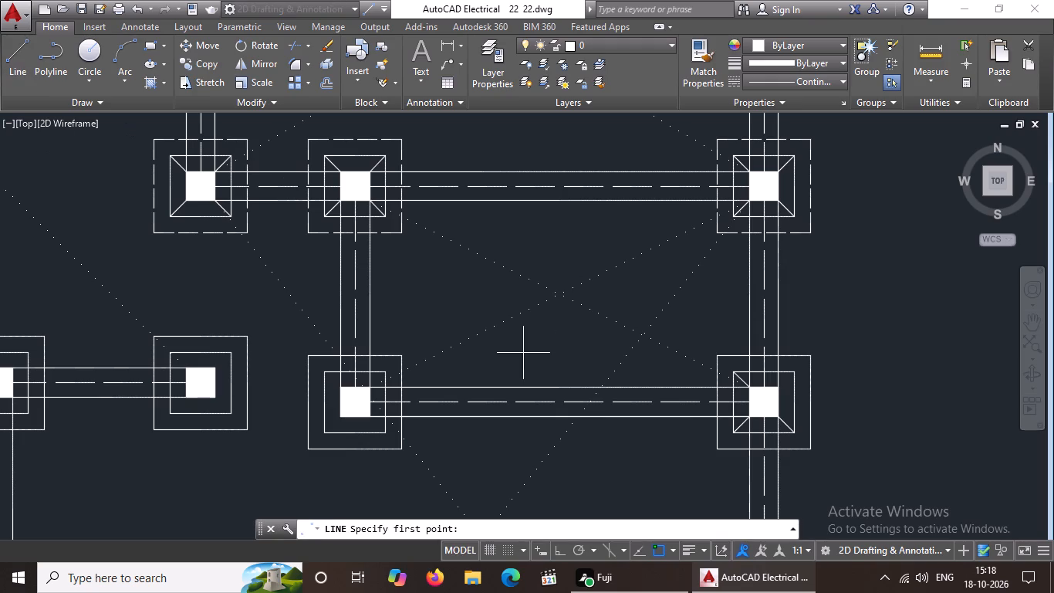
{"action": "left_click", "coordinate": [777, 385]}
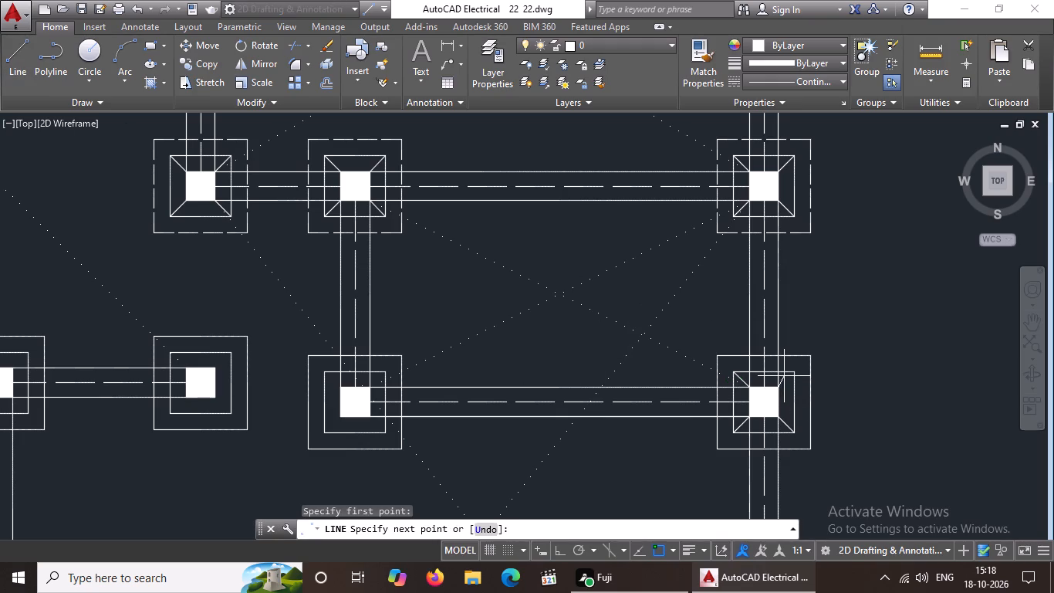
{"action": "left_click", "coordinate": [796, 374]}
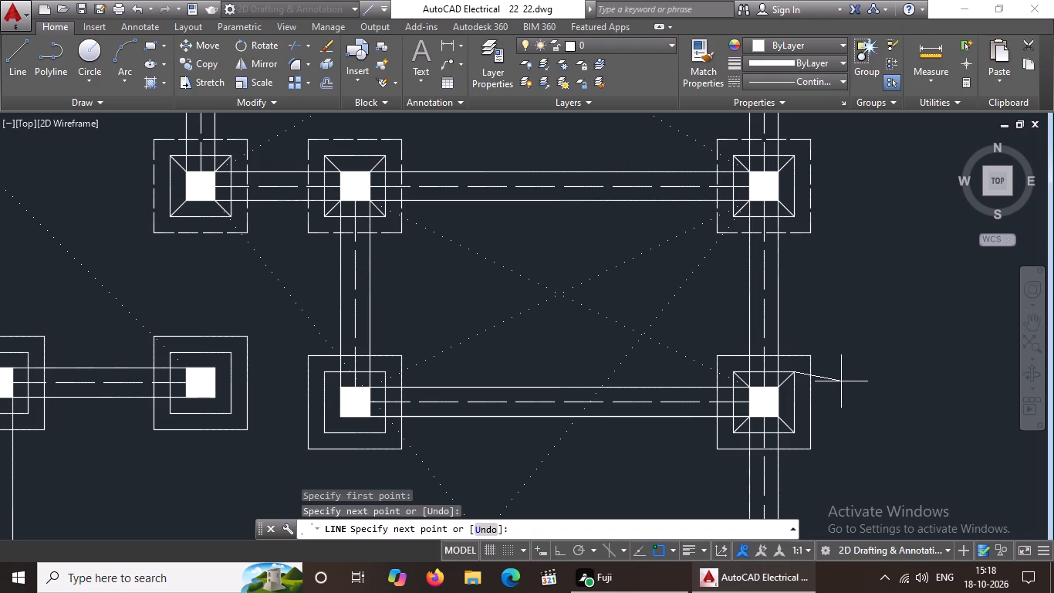
{"action": "key", "text": "Escape"}
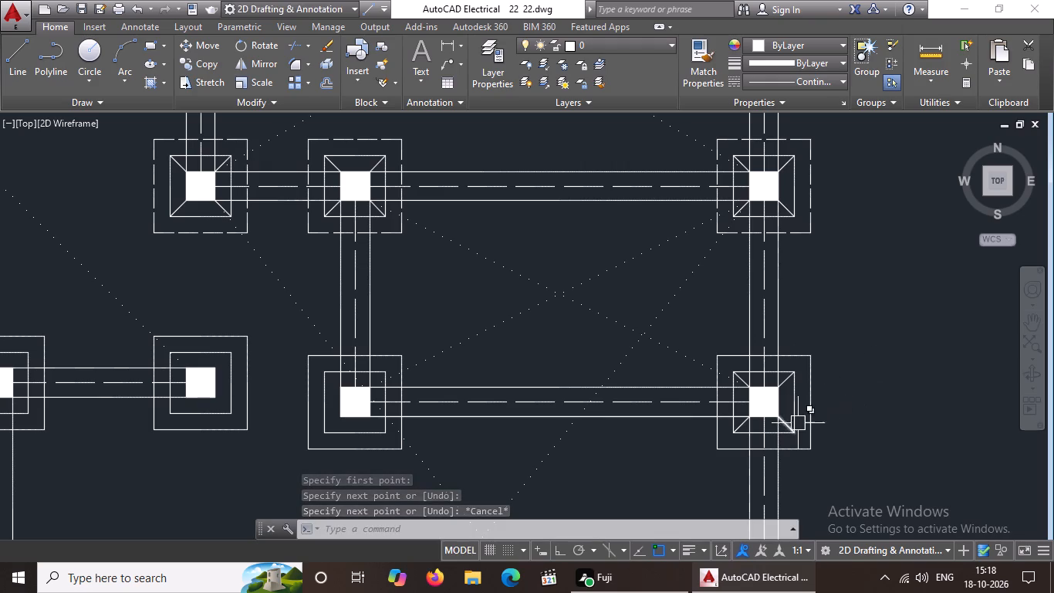
Give the right side of this footing's outer square the ACAD_ISO02W100 linetype with a linetype scale of 0.5.
{"action": "left_click", "coordinate": [807, 404]}
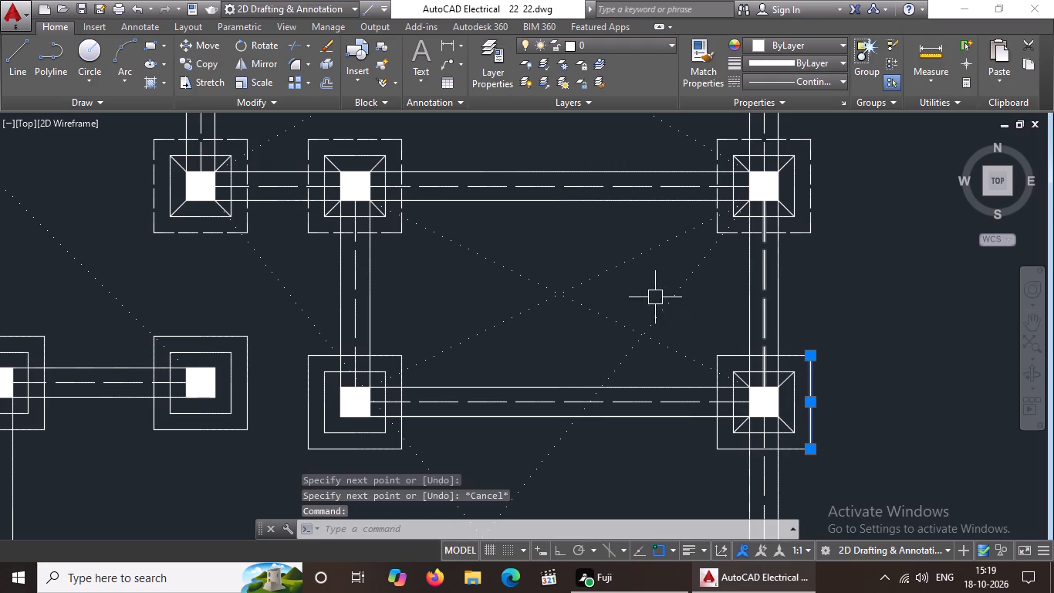
{"action": "left_click", "coordinate": [767, 82]}
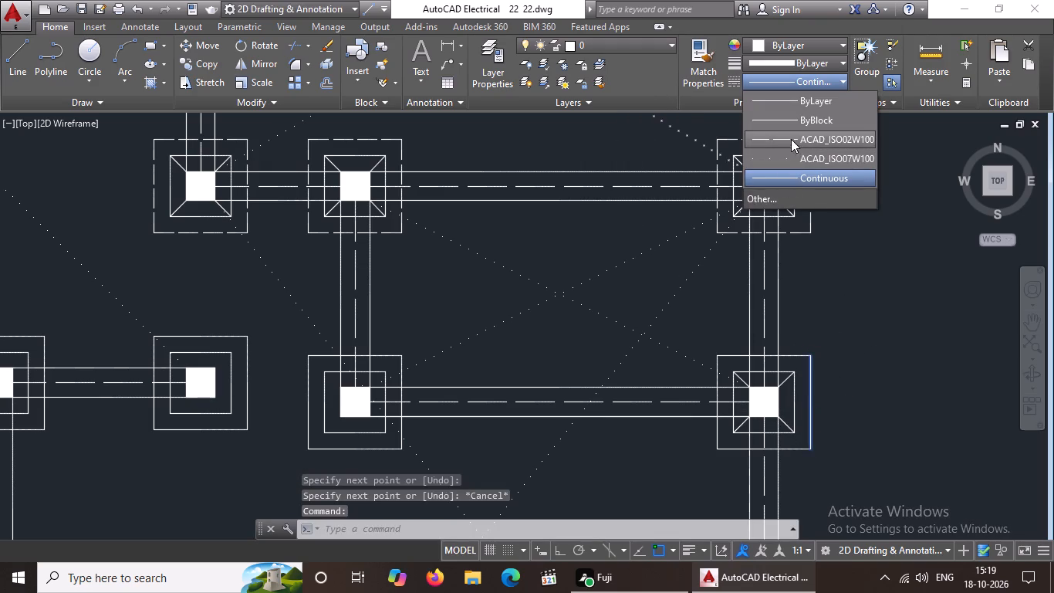
{"action": "left_click", "coordinate": [791, 139]}
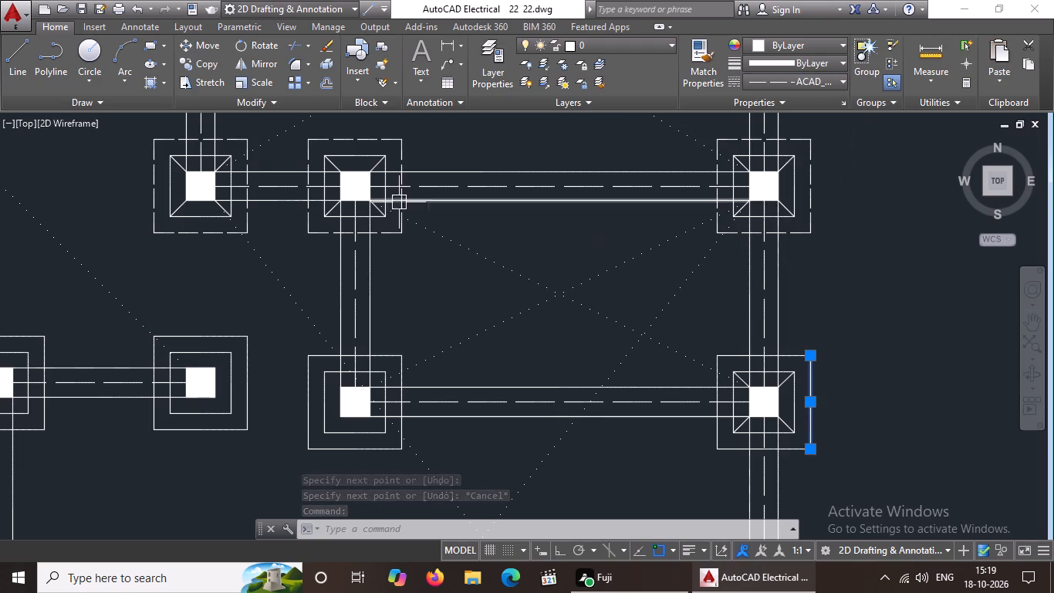
{"action": "right_click", "coordinate": [854, 391]}
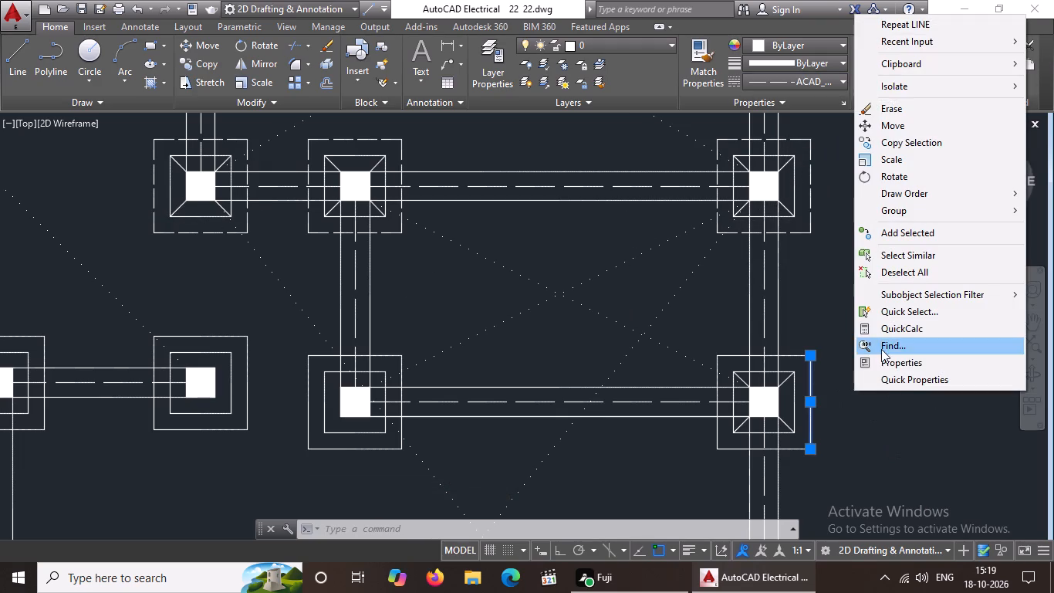
{"action": "left_click", "coordinate": [887, 359]}
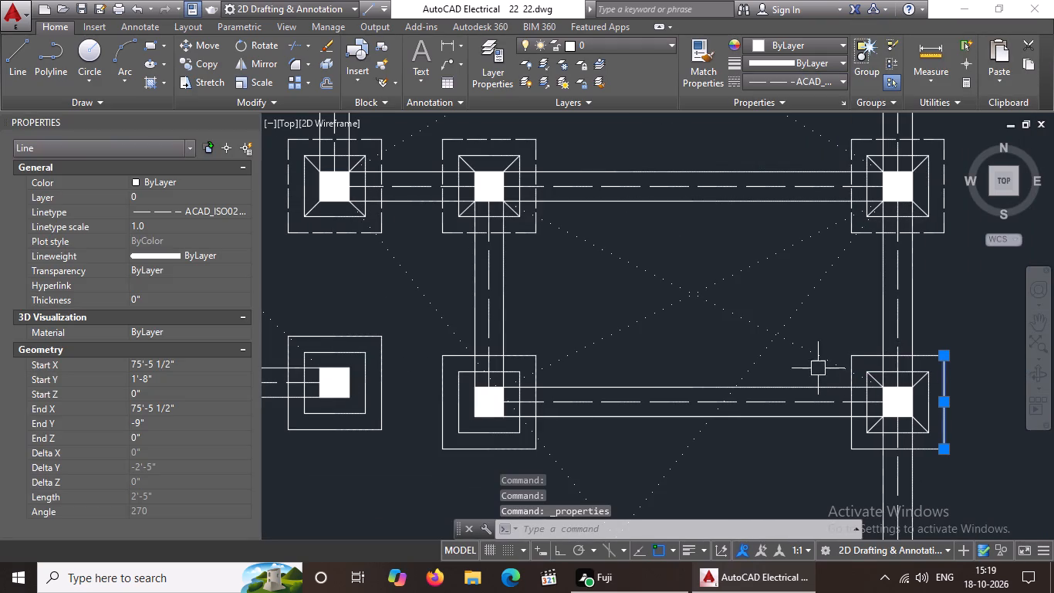
{"action": "left_click", "coordinate": [198, 222]}
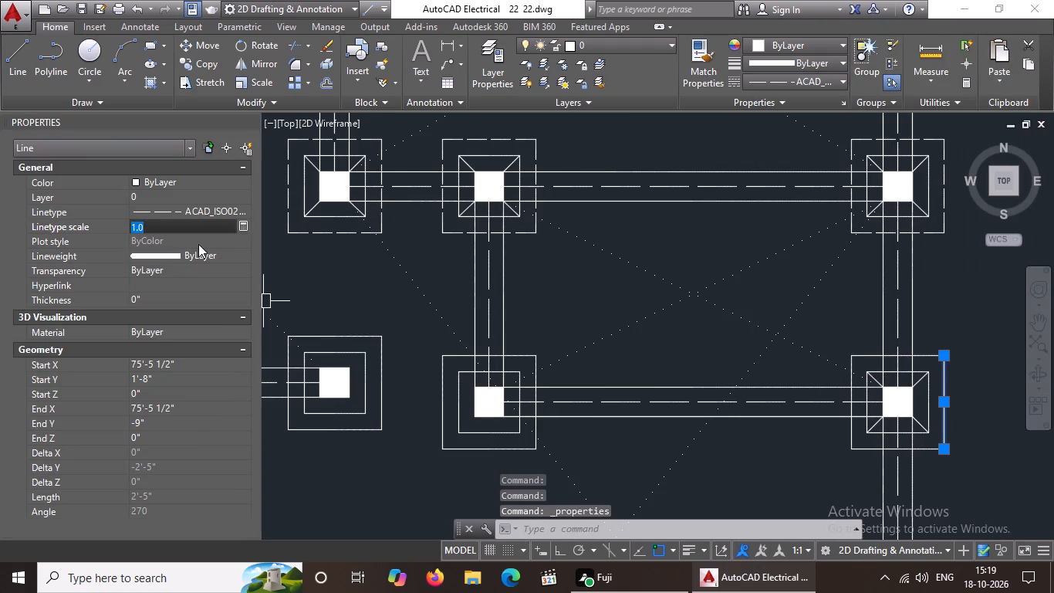
{"action": "key", "text": "BackSpace"}
{"action": "key", "text": "BackSpace"}
{"action": "key", "text": "BackSpace"}
{"action": "key", "text": "BackSpace"}
{"action": "key", "text": "BackSpace"}
{"action": "key", "text": "BackSpace"}
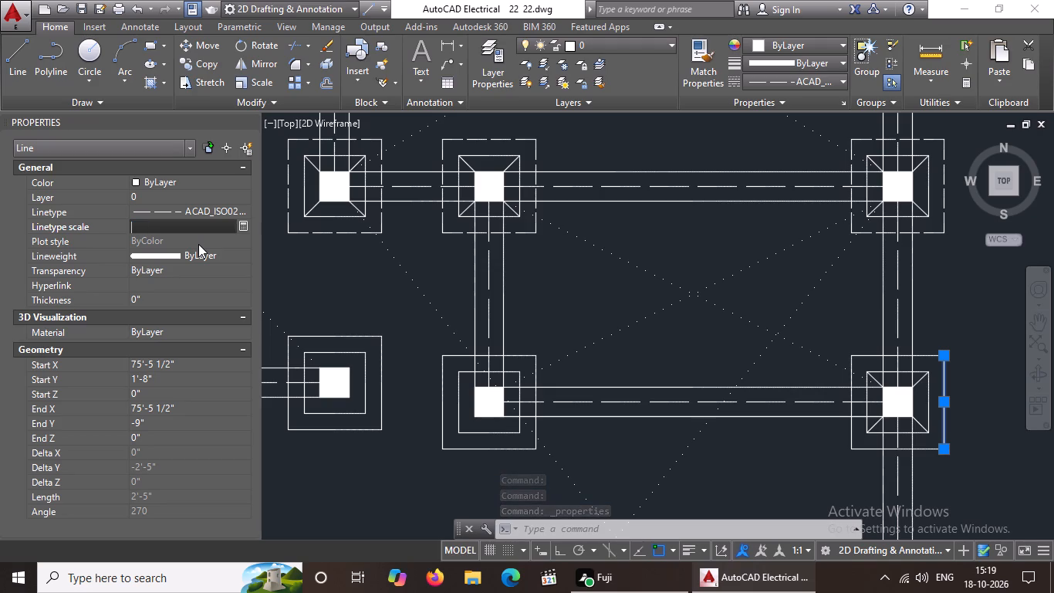
{"action": "type", "text": "0.5"}
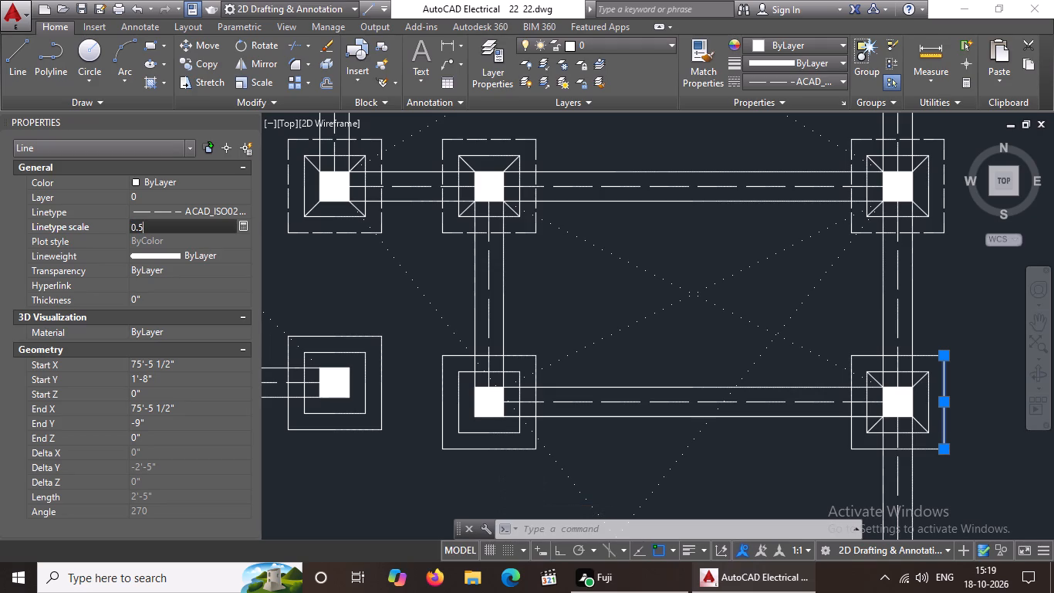
{"action": "key", "text": "Return"}
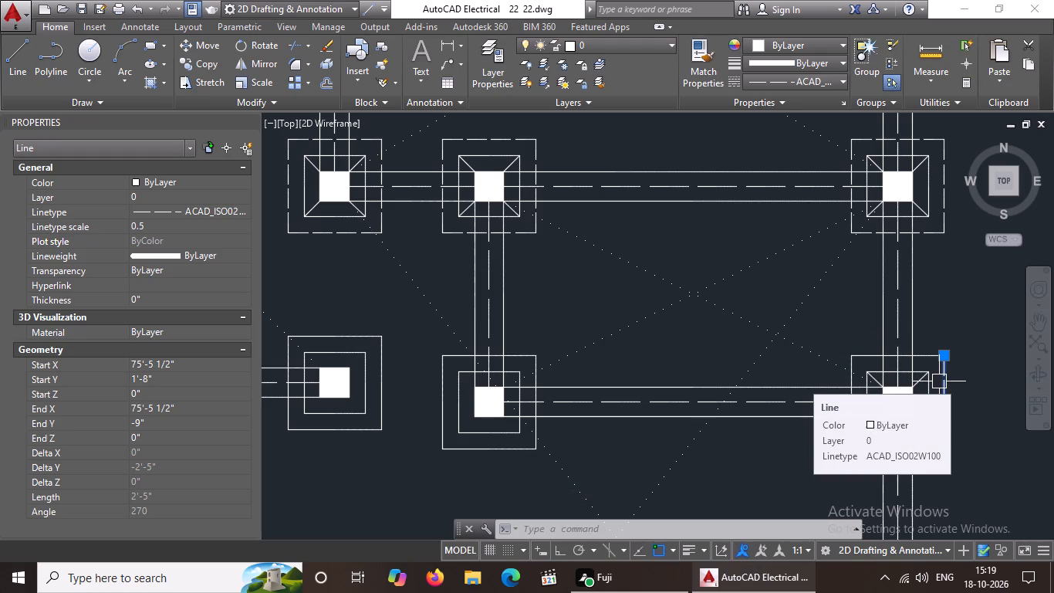
Give the upper side of the same outer square the ACAD_ISO02W100 linetype with a linetype scale of 0.5.
{"action": "scroll", "coordinate": [876, 381], "scroll_direction": "up", "scroll_amount": 2}
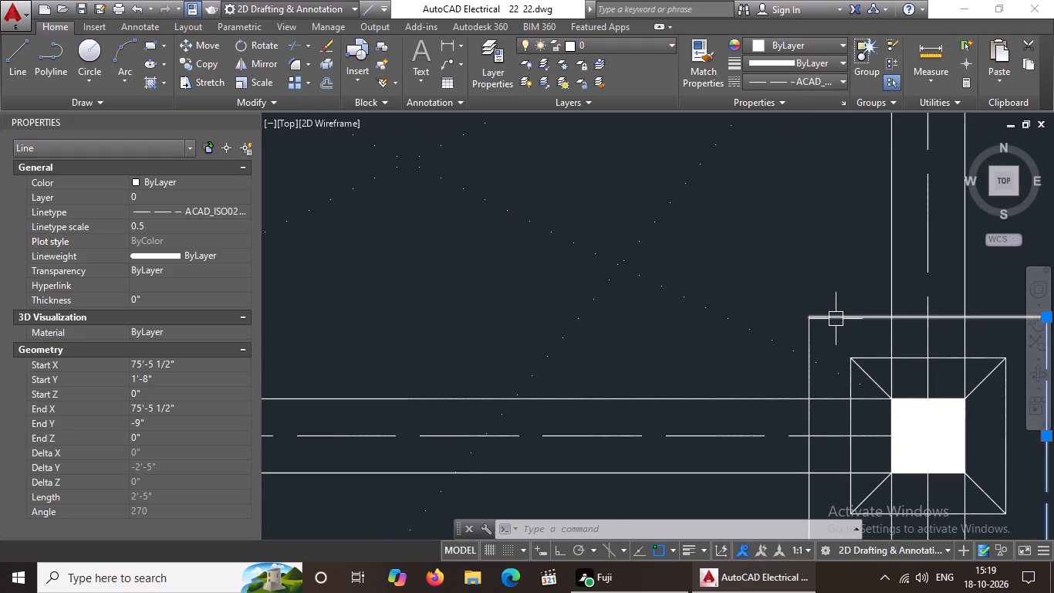
{"action": "left_click", "coordinate": [836, 319]}
{"action": "left_click", "coordinate": [829, 78]}
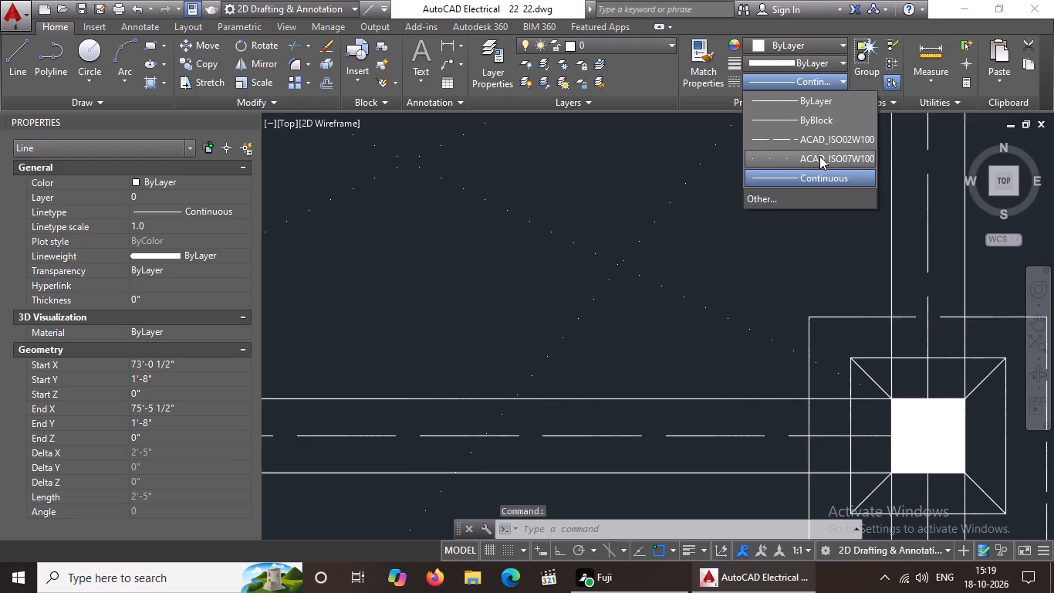
{"action": "left_click", "coordinate": [823, 140]}
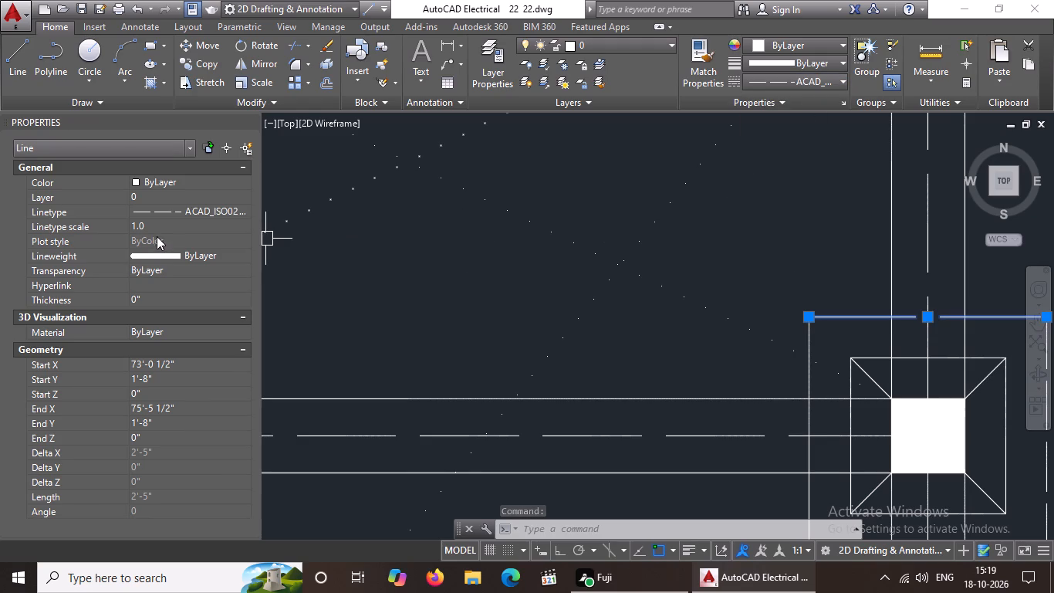
{"action": "left_click", "coordinate": [160, 226]}
{"action": "key", "text": "BackSpace"}
{"action": "key", "text": "BackSpace"}
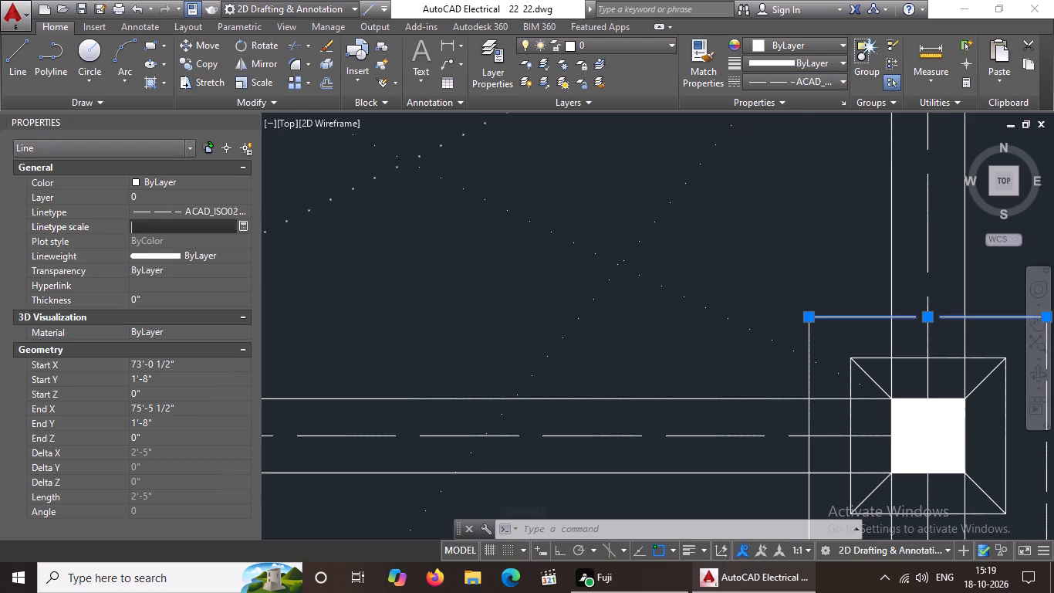
{"action": "key", "text": "BackSpace"}
{"action": "key", "text": "BackSpace"}
{"action": "key", "text": "BackSpace"}
{"action": "type", "text": "0.5"}
{"action": "key", "text": "Return"}
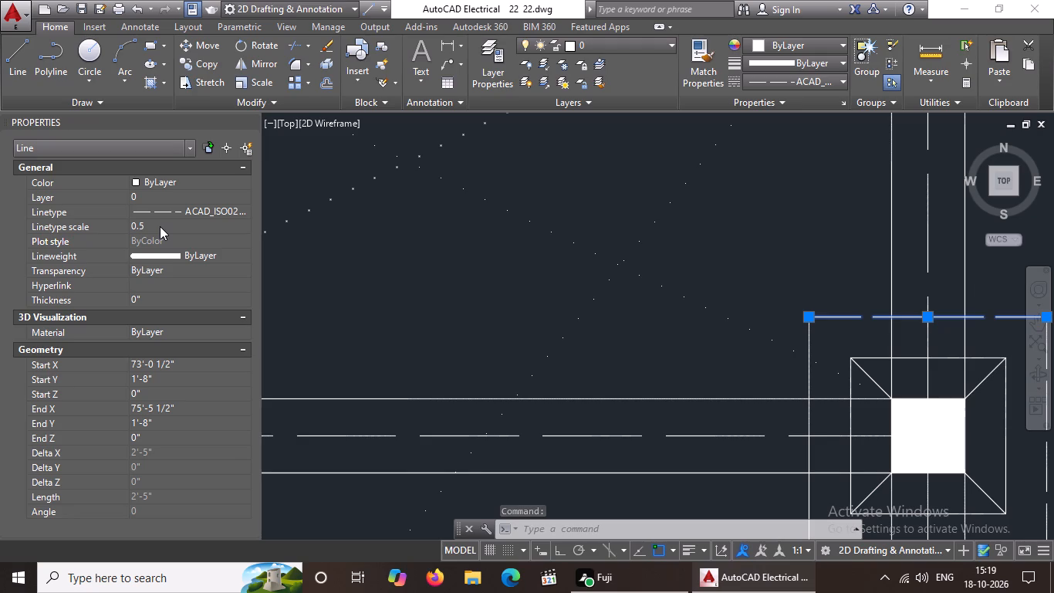
Give the lower side of the third right-edge footing's outer square the ACAD_ISO02W100 linetype with a linetype scale of 0.5.
{"action": "scroll", "coordinate": [796, 356], "scroll_direction": "down", "scroll_amount": 1}
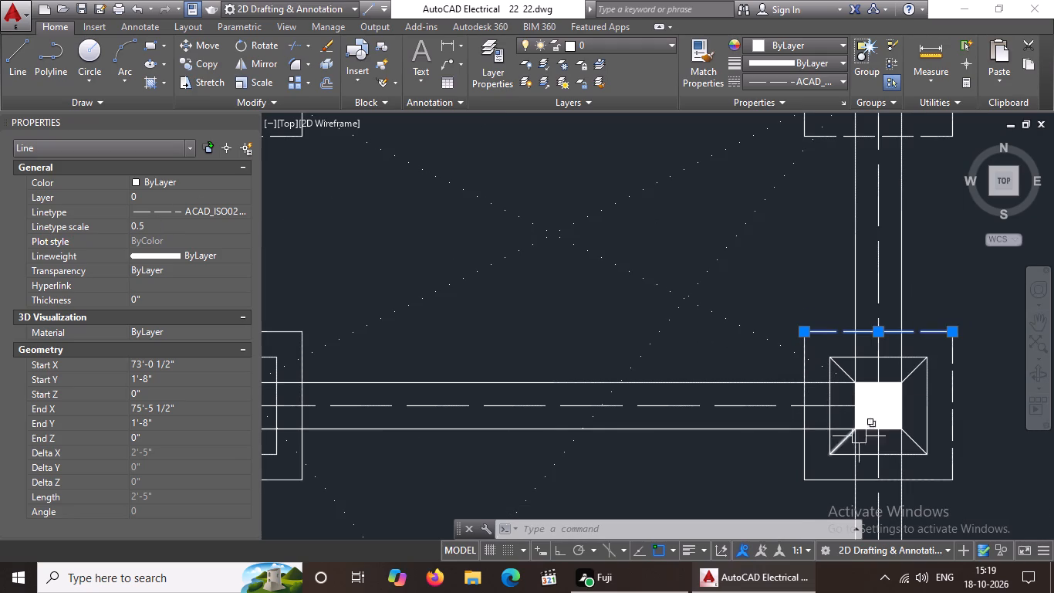
{"action": "middle_click_drag", "start_coordinate": [962, 507], "coordinate": [933, 410]}
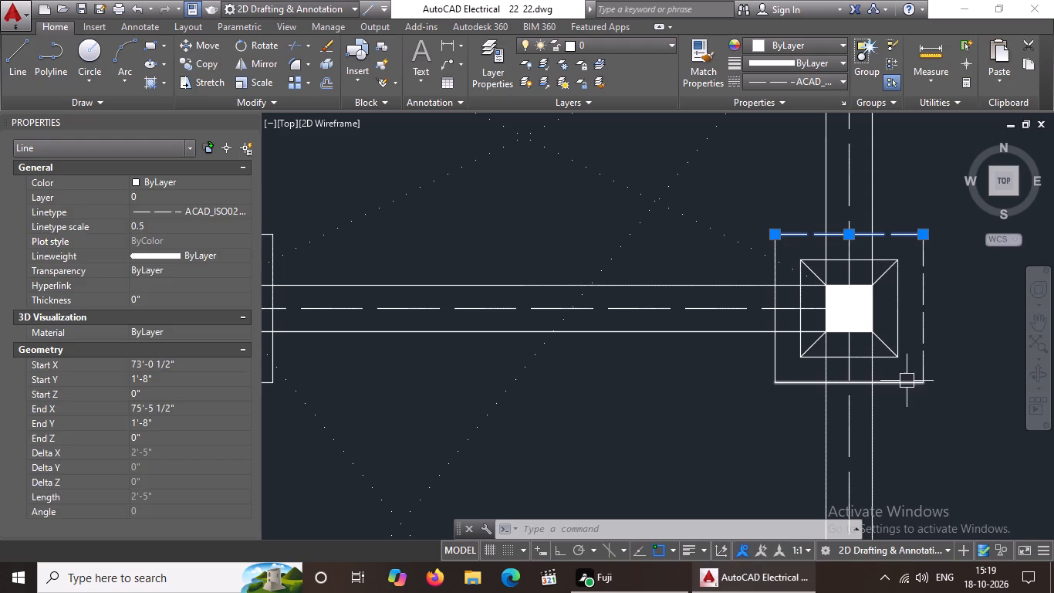
{"action": "left_click", "coordinate": [906, 381]}
{"action": "left_click", "coordinate": [817, 73]}
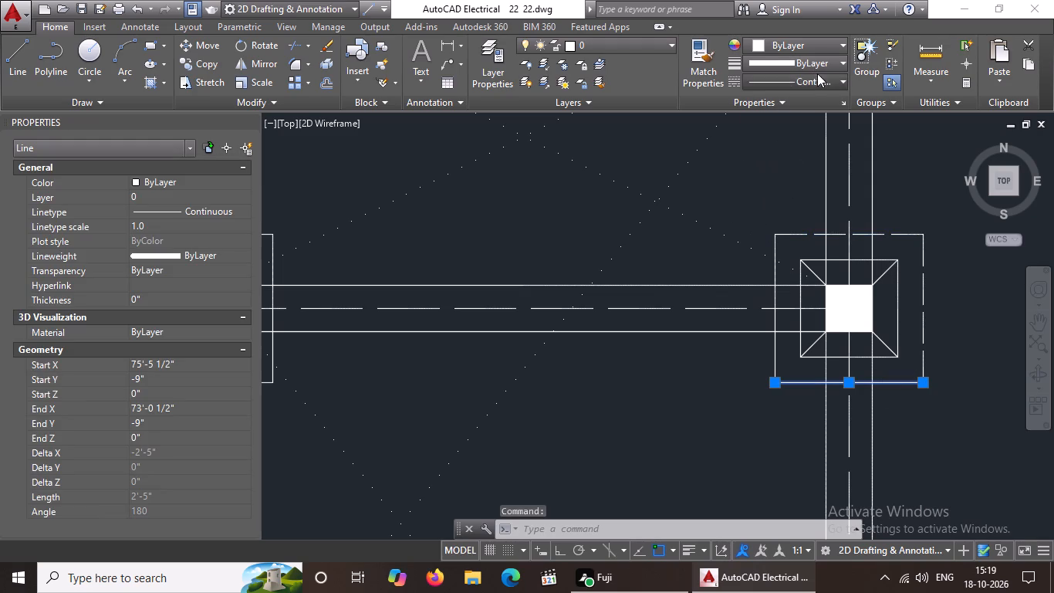
{"action": "left_click", "coordinate": [823, 144]}
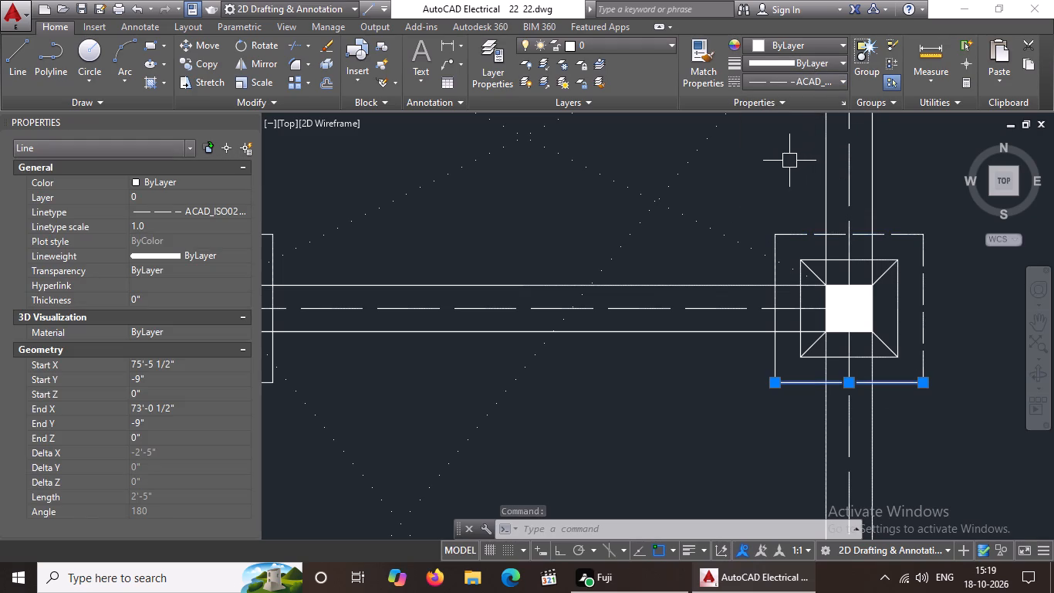
{"action": "left_click", "coordinate": [183, 223]}
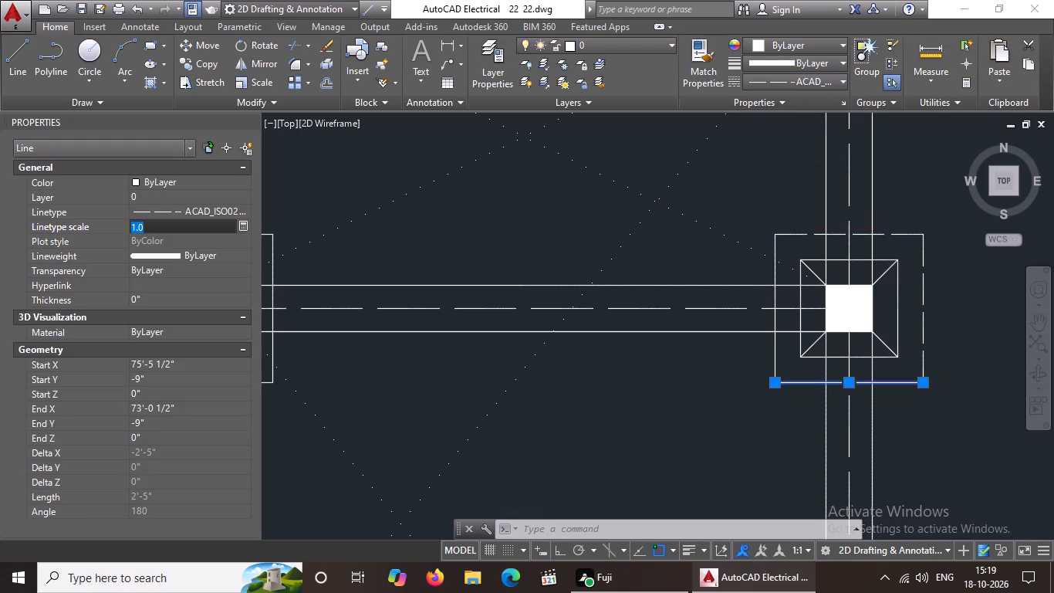
{"action": "key", "text": "BackSpace"}
{"action": "key", "text": "BackSpace"}
{"action": "key", "text": "BackSpace"}
{"action": "key", "text": "BackSpace"}
{"action": "type", "text": "0.5"}
{"action": "key", "text": "Return"}
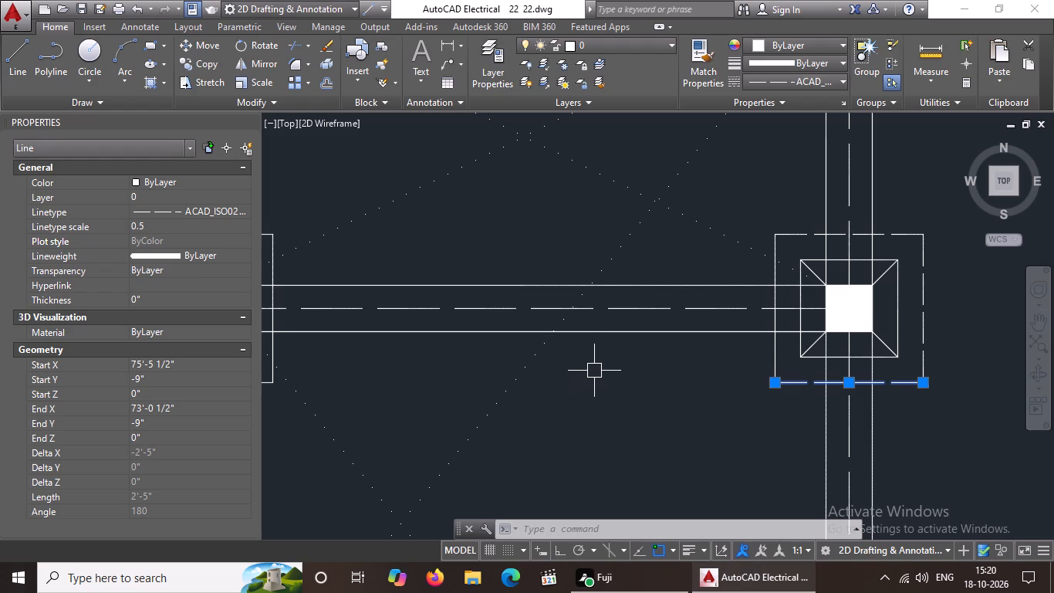
Give the left side of the same outer square the ACAD_ISO02W100 linetype with a linetype scale of 0.5.
{"action": "scroll", "coordinate": [757, 351], "scroll_direction": "up", "scroll_amount": 1}
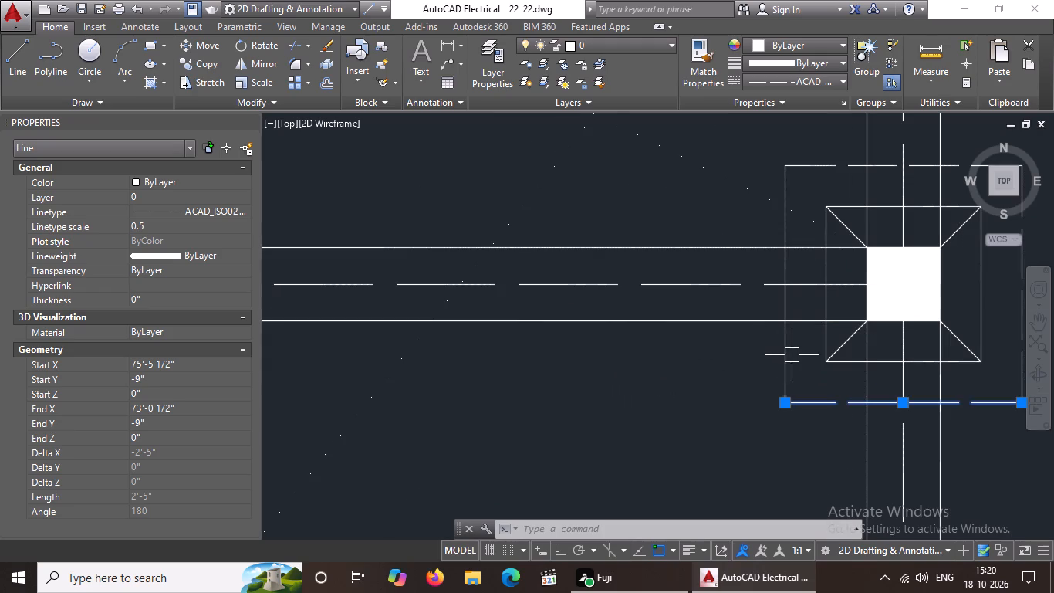
{"action": "left_click", "coordinate": [784, 356]}
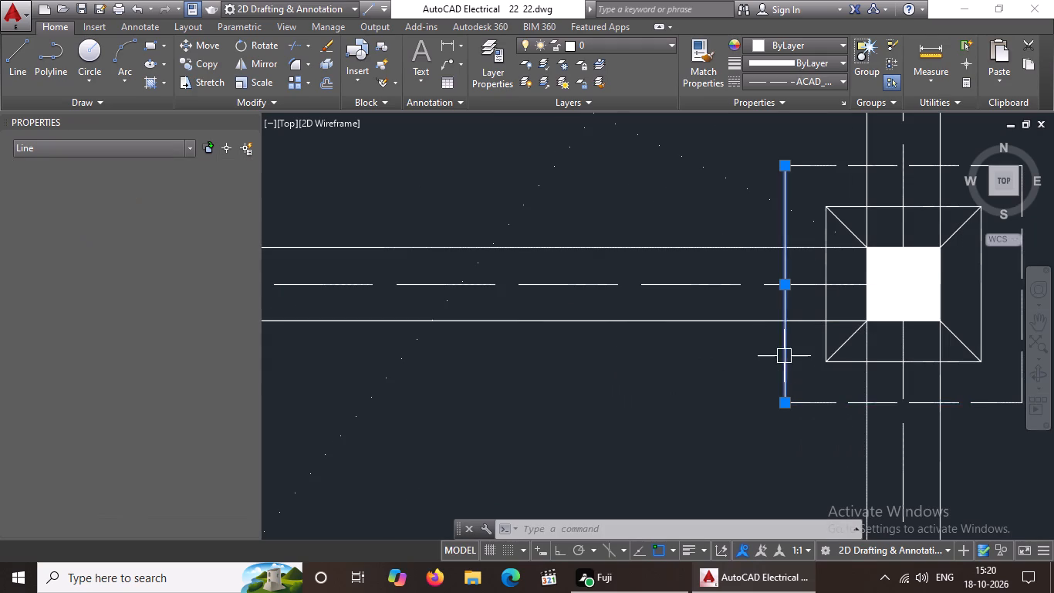
{"action": "left_click", "coordinate": [816, 82]}
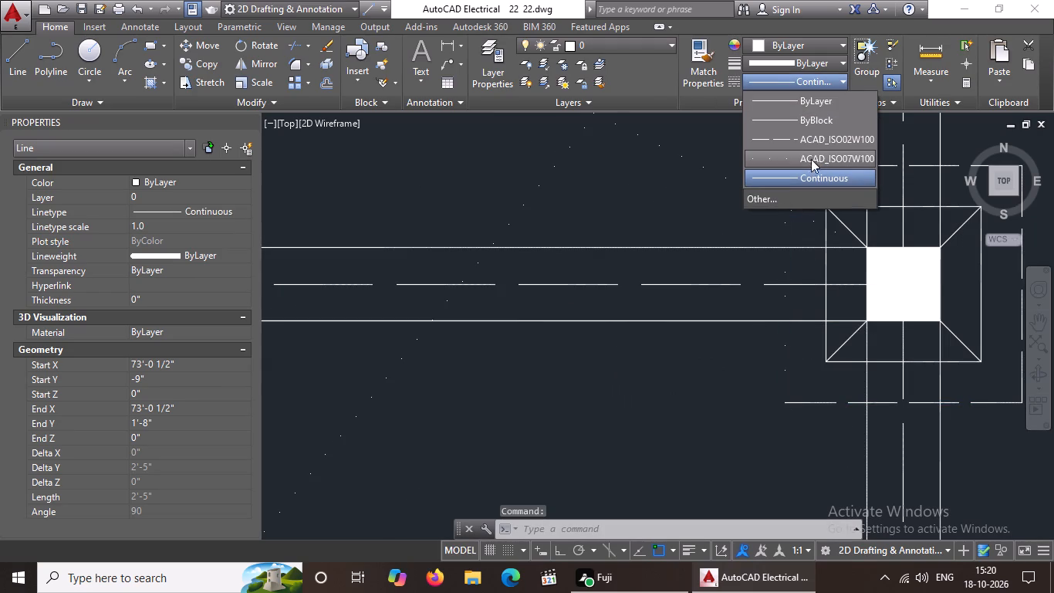
{"action": "left_click", "coordinate": [811, 138]}
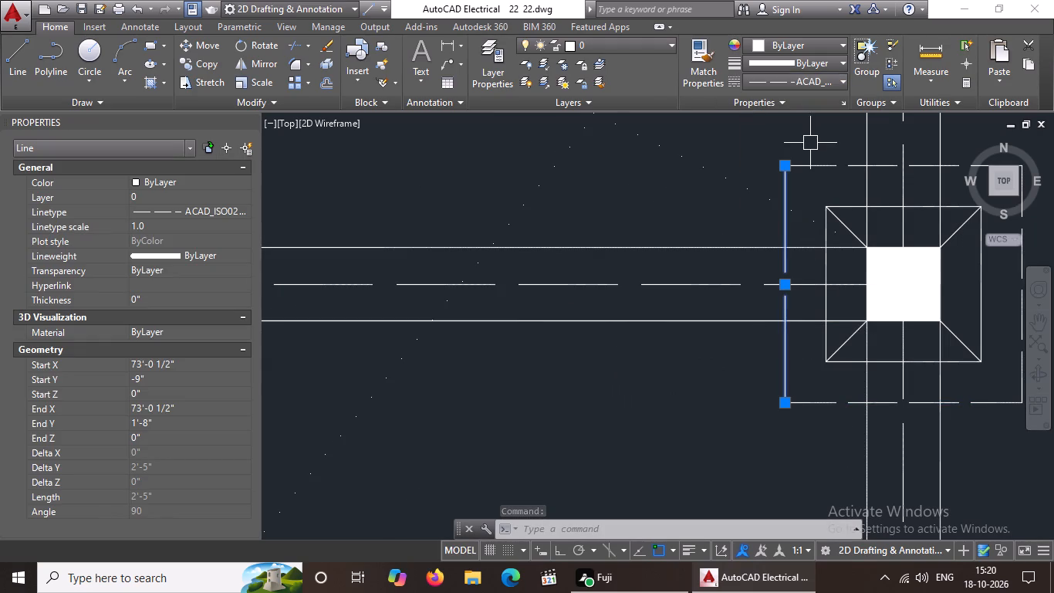
{"action": "left_click", "coordinate": [152, 226]}
{"action": "key", "text": "BackSpace"}
{"action": "key", "text": "BackSpace"}
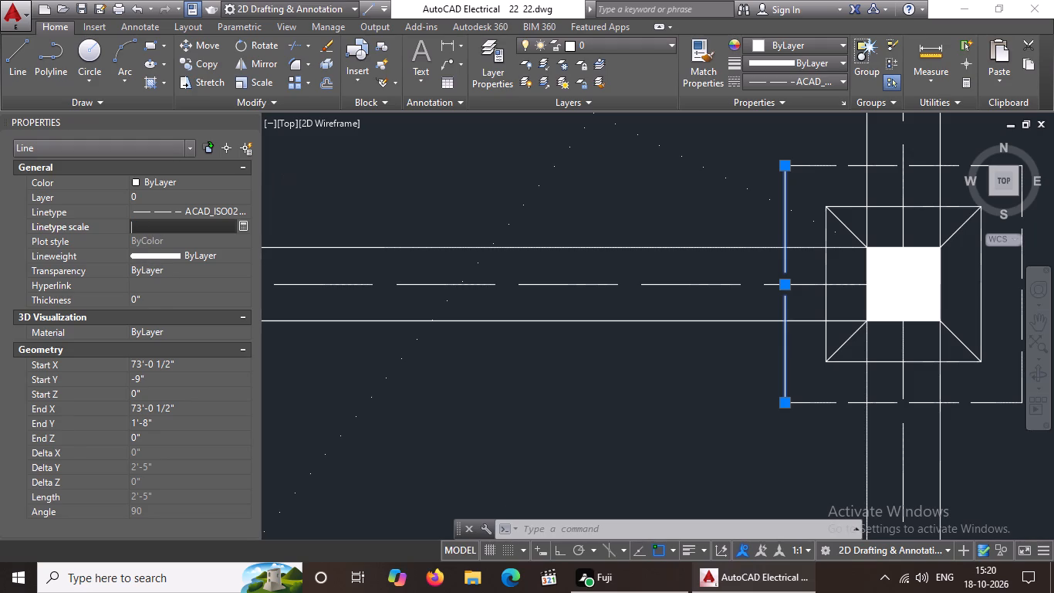
{"action": "key", "text": "BackSpace"}
{"action": "key", "text": "BackSpace"}
{"action": "type", "text": "0.5"}
{"action": "key", "text": "Return"}
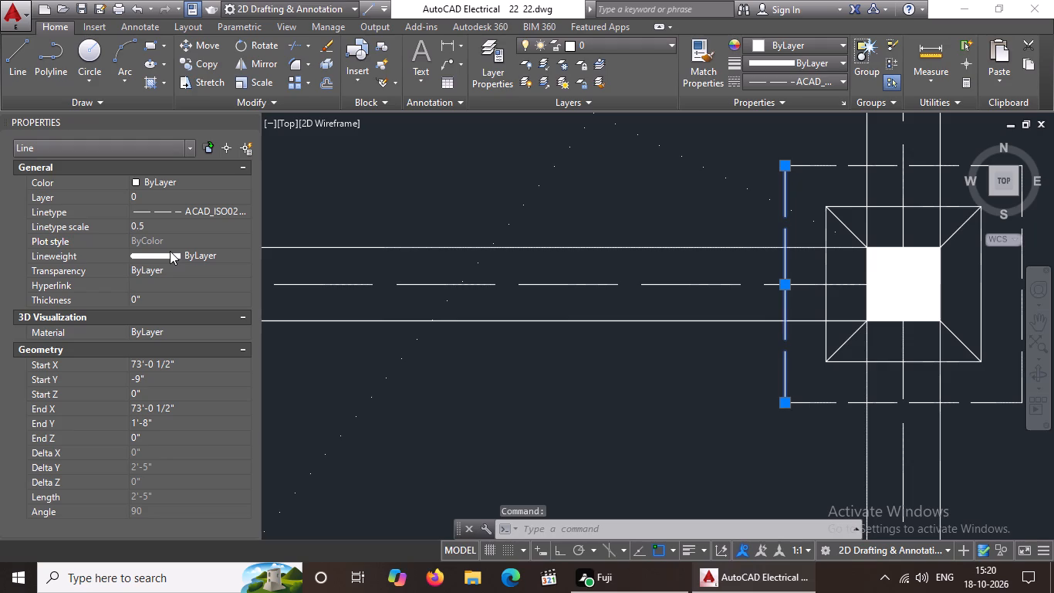
{"action": "scroll", "coordinate": [184, 252], "scroll_direction": "down", "scroll_amount": 3}
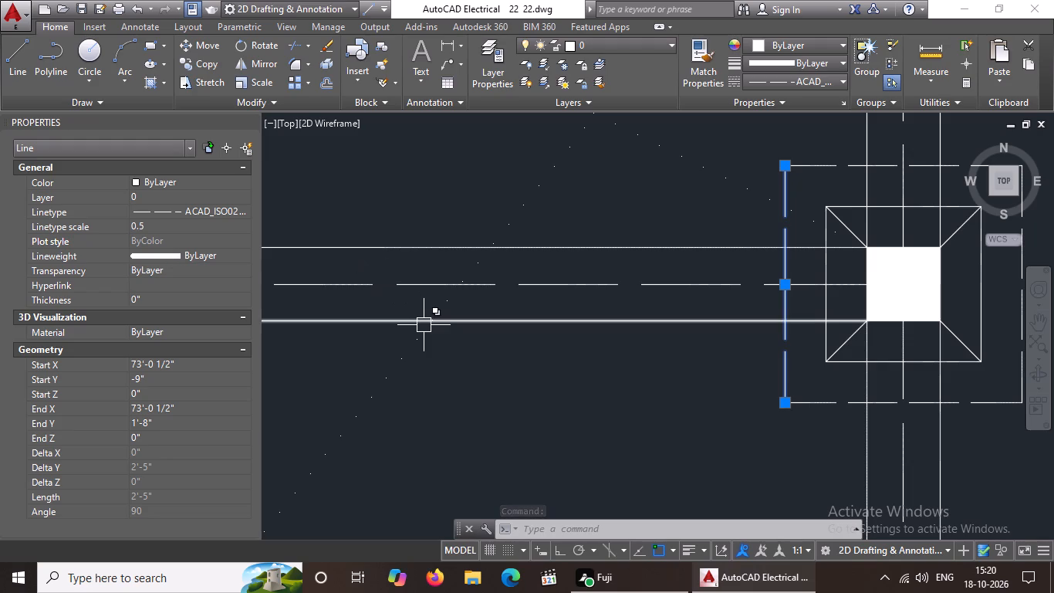
{"action": "key", "text": "Escape"}
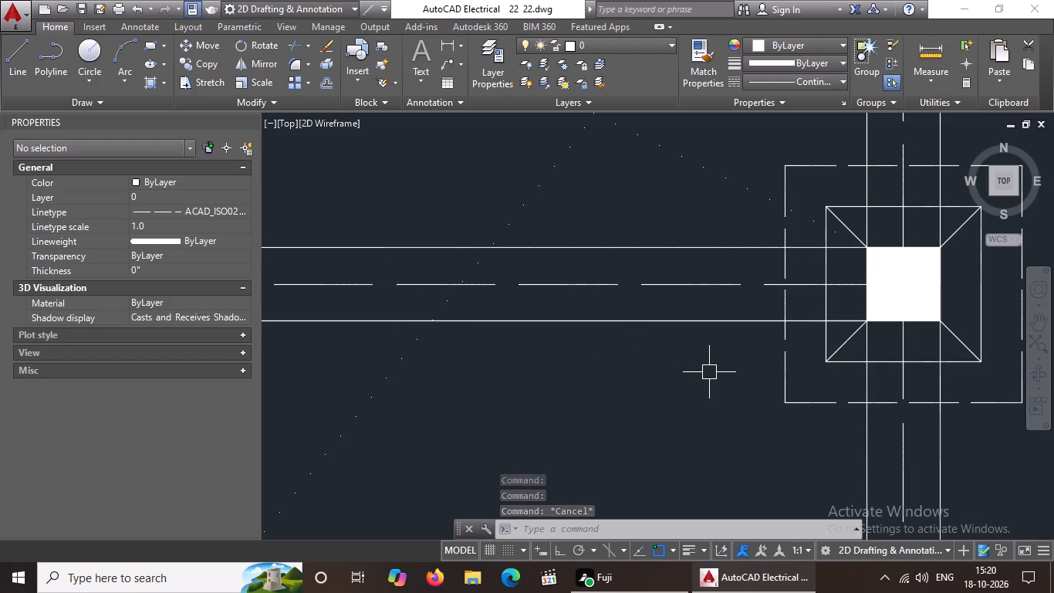
Draw the two upper diagonals of the fourth footing down the foundation plan's right edge, joining the inner square's corners to the column corners.
{"action": "scroll", "coordinate": [759, 354], "scroll_direction": "down", "scroll_amount": 3}
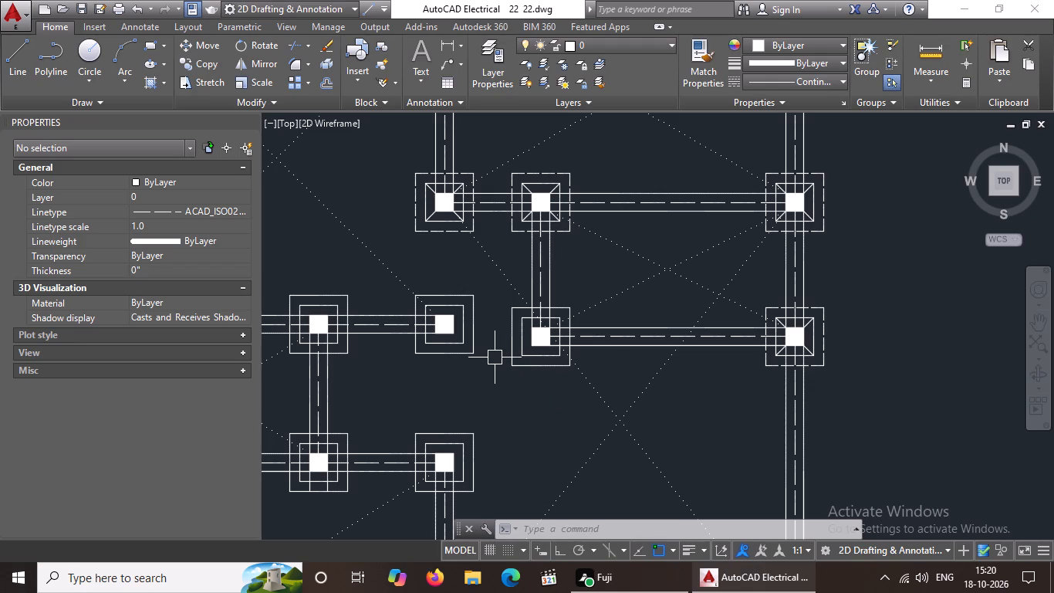
{"action": "scroll", "coordinate": [647, 362], "scroll_direction": "down", "scroll_amount": 1}
{"action": "middle_click_drag", "start_coordinate": [688, 394], "coordinate": [708, 269]}
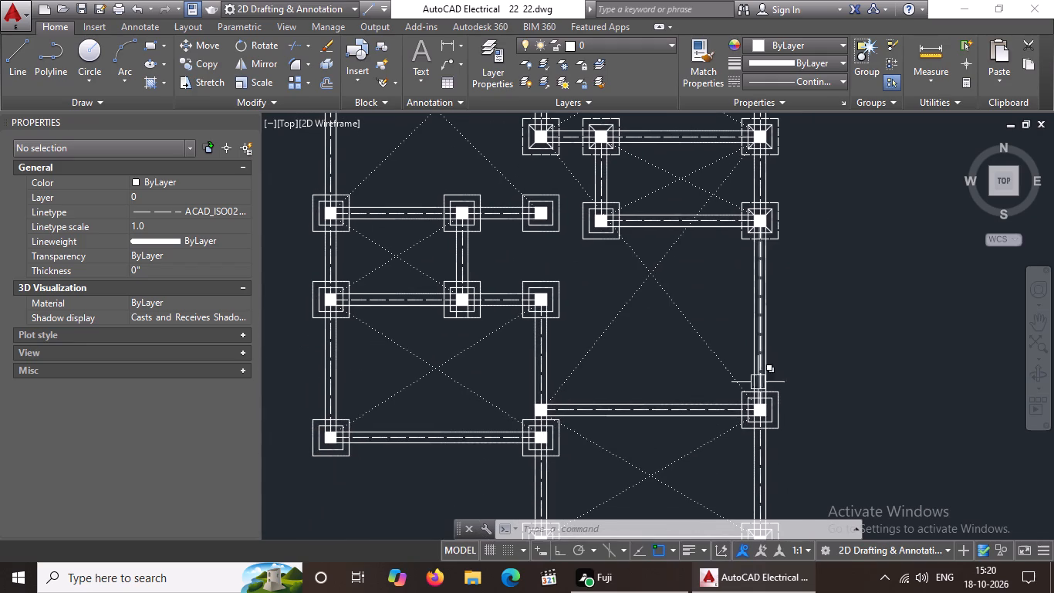
{"action": "middle_click_drag", "start_coordinate": [769, 441], "coordinate": [748, 367]}
{"action": "scroll", "coordinate": [741, 399], "scroll_direction": "up", "scroll_amount": 1}
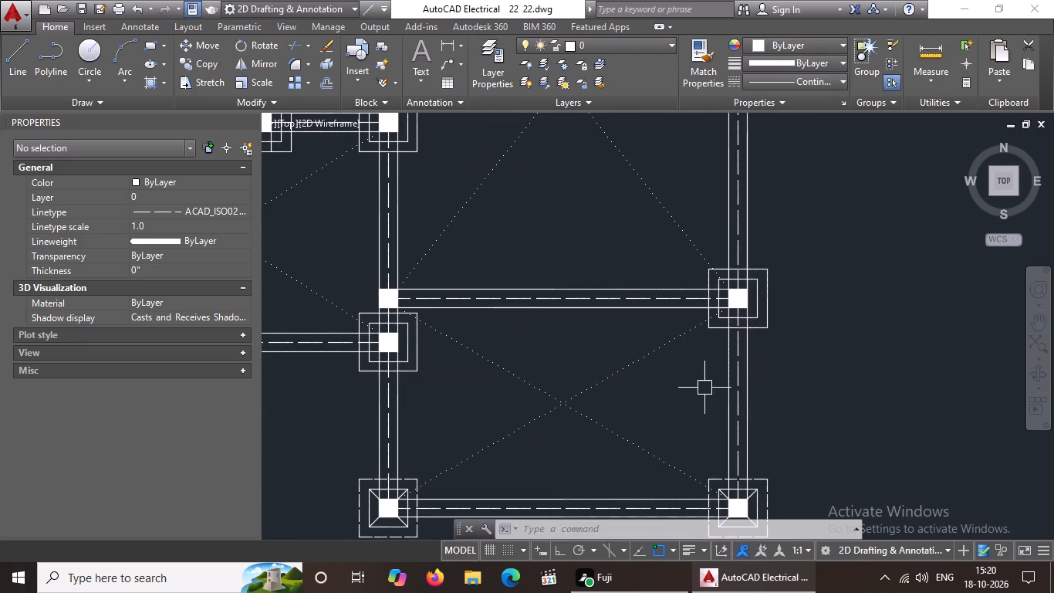
{"action": "left_click", "coordinate": [25, 68]}
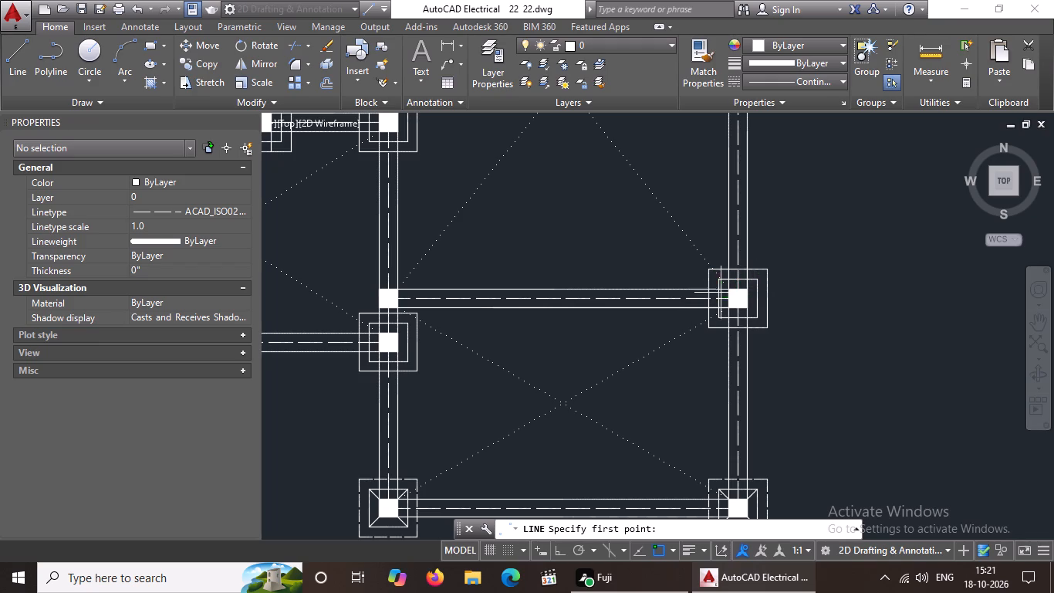
{"action": "scroll", "coordinate": [717, 283], "scroll_direction": "up", "scroll_amount": 2}
{"action": "left_click", "coordinate": [721, 275]}
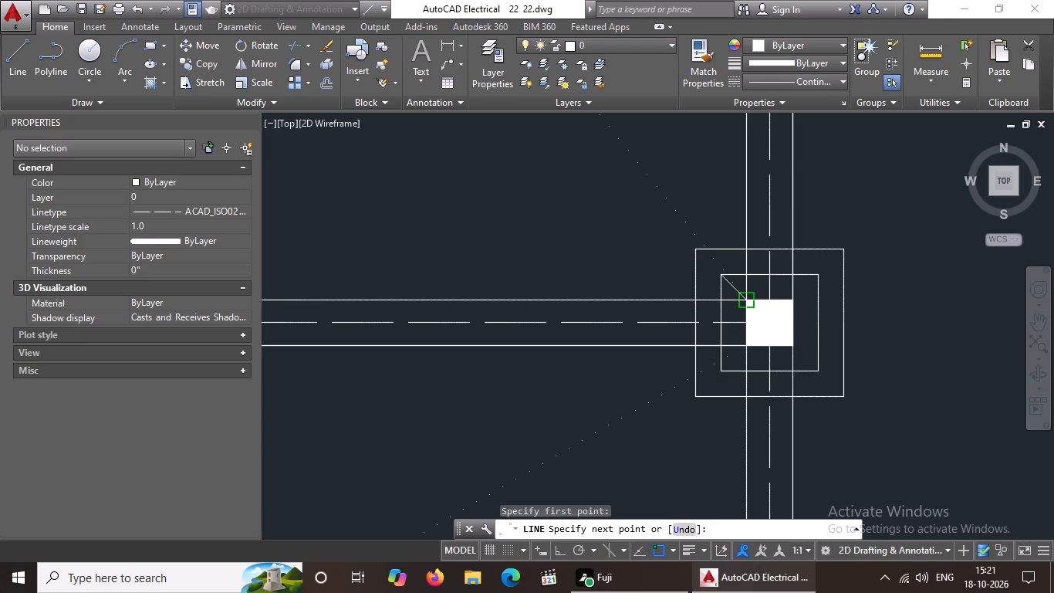
{"action": "left_click", "coordinate": [743, 303]}
{"action": "key", "text": "Escape"}
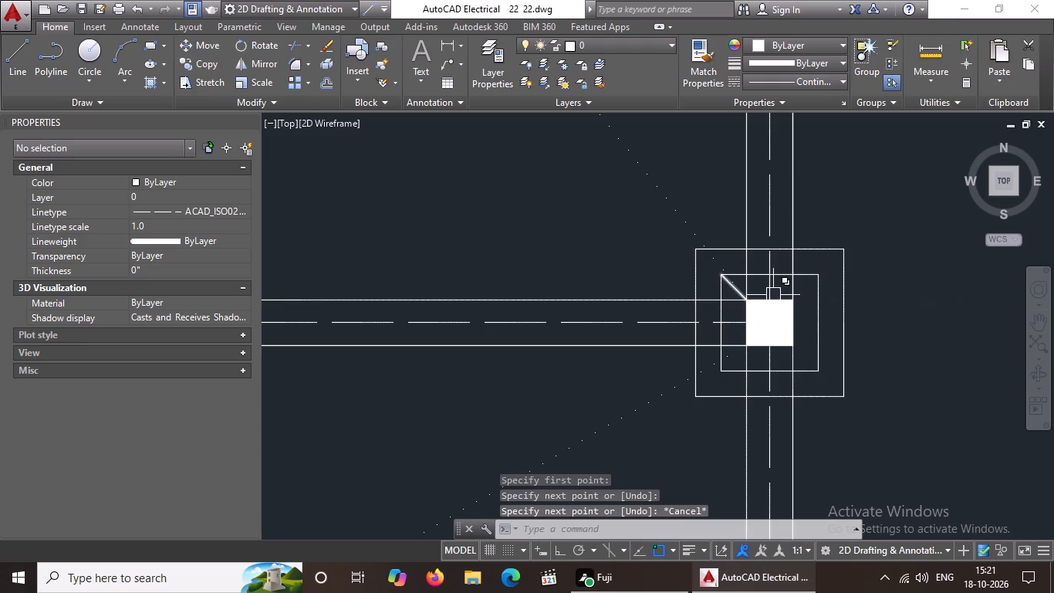
{"action": "left_click", "coordinate": [29, 60]}
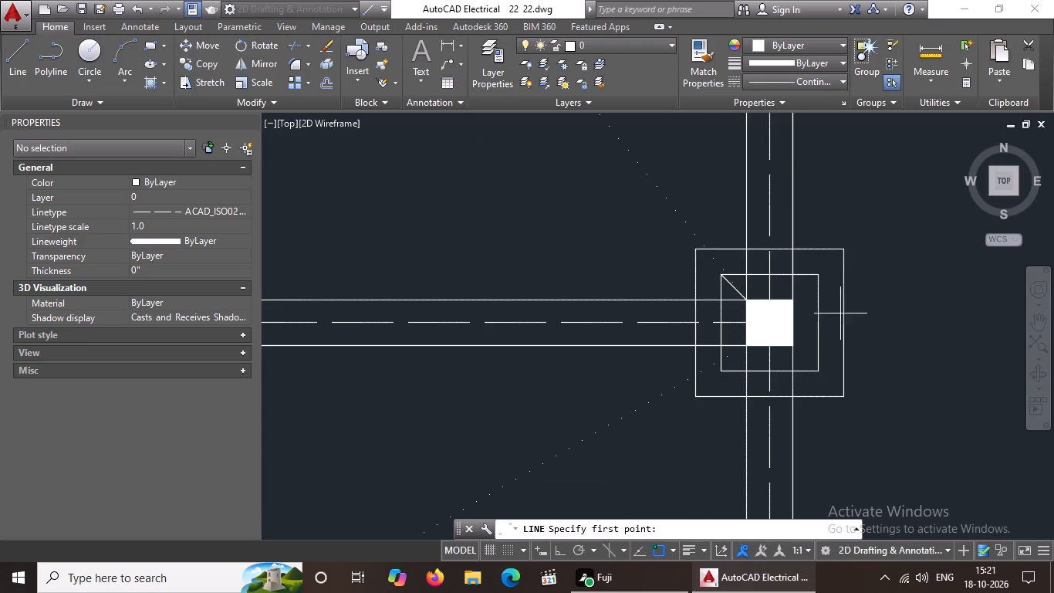
{"action": "left_click", "coordinate": [790, 300]}
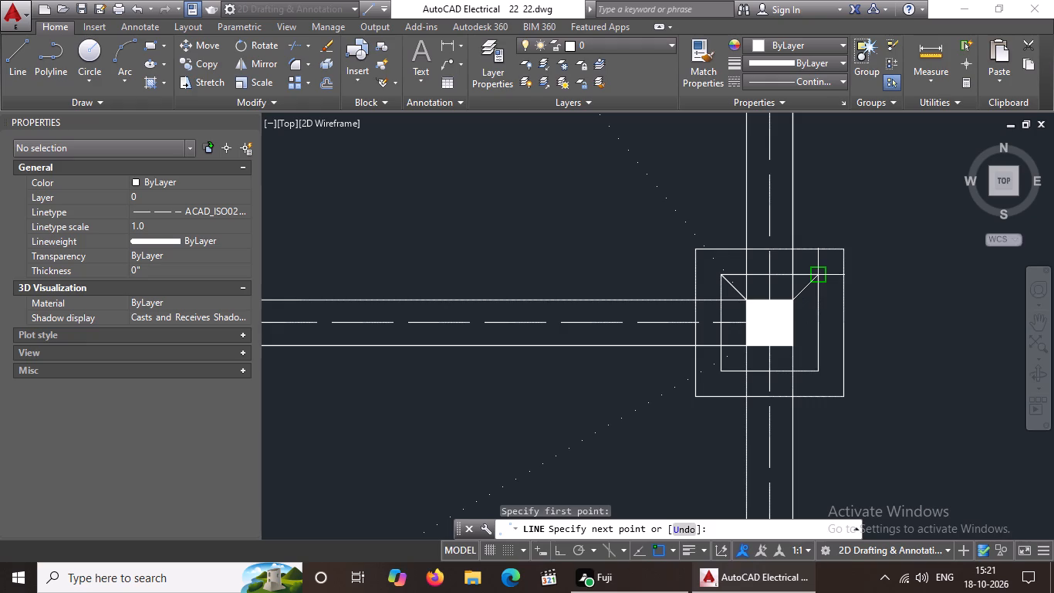
{"action": "left_click", "coordinate": [817, 273]}
{"action": "key", "text": "Escape"}
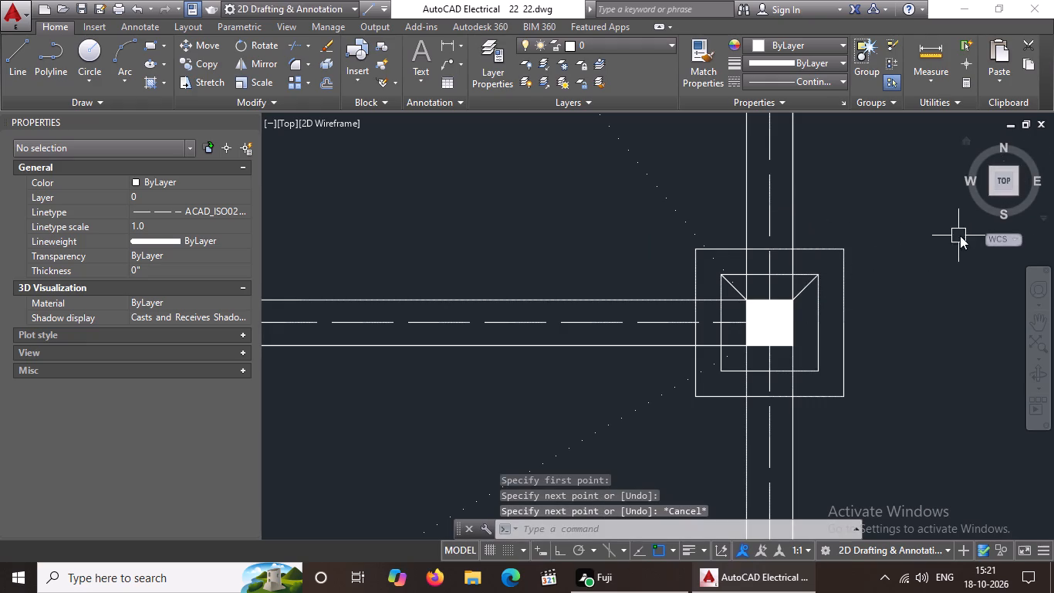
Draw the two lower diagonals of the same footing between the inner square's corners and the column corners.
{"action": "key", "text": "l"}
{"action": "key", "text": "Return"}
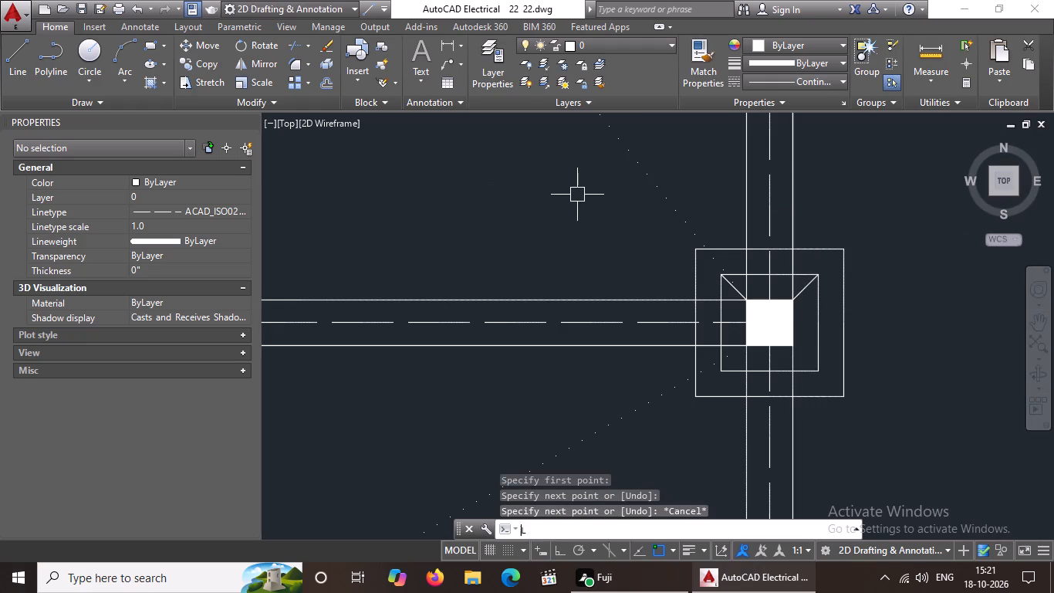
{"action": "left_click", "coordinate": [725, 374]}
{"action": "left_click", "coordinate": [748, 345]}
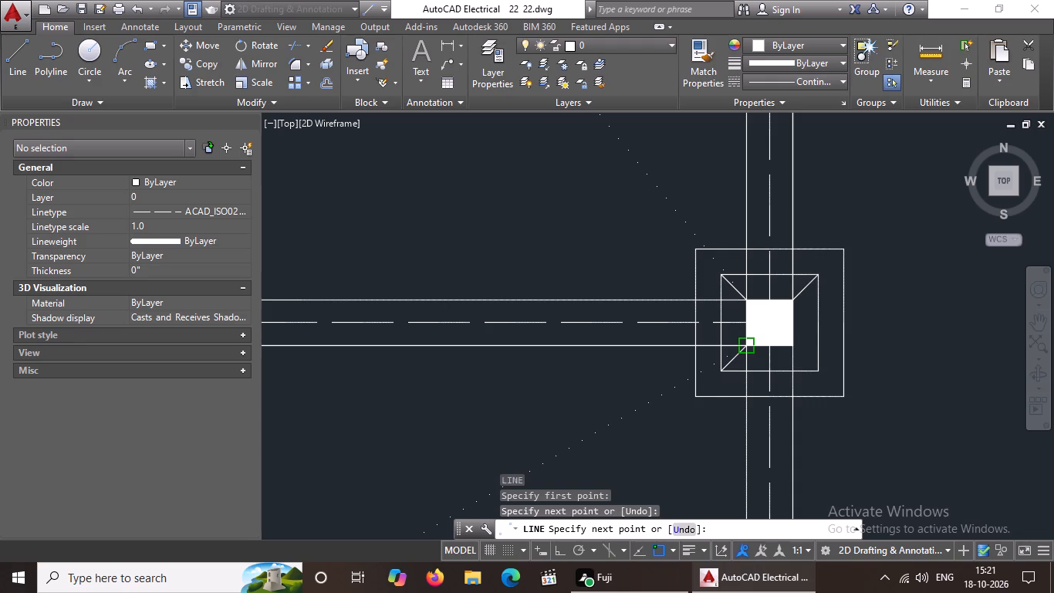
{"action": "key", "text": "Escape"}
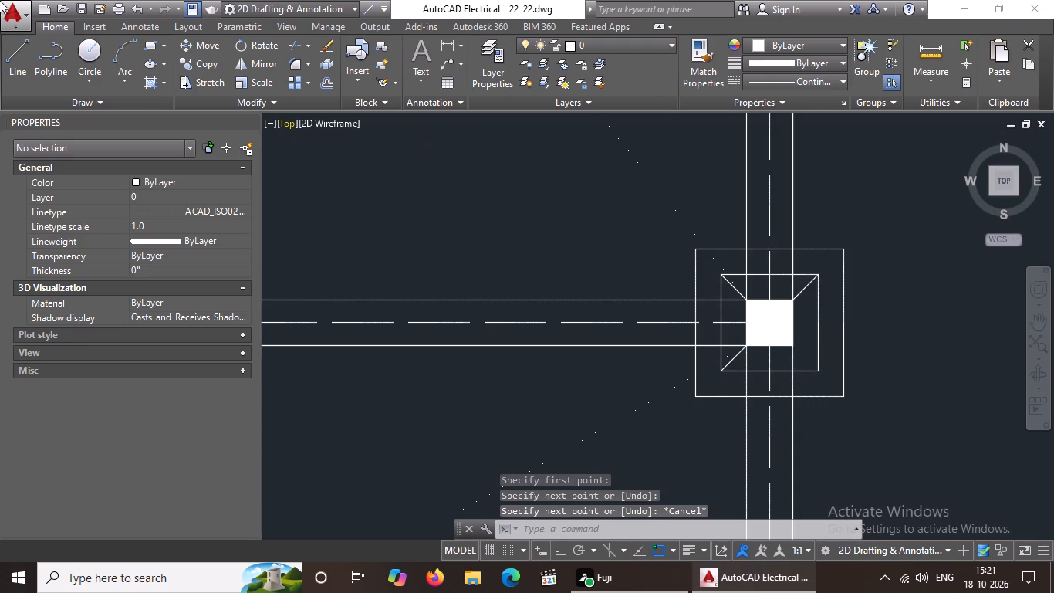
{"action": "left_click", "coordinate": [15, 56]}
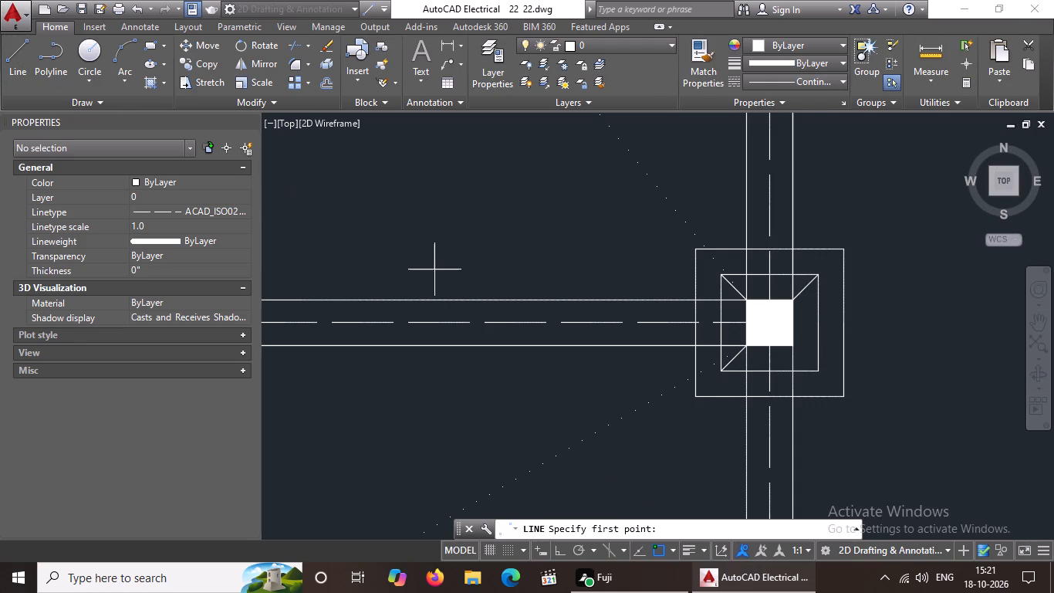
{"action": "left_click", "coordinate": [792, 347]}
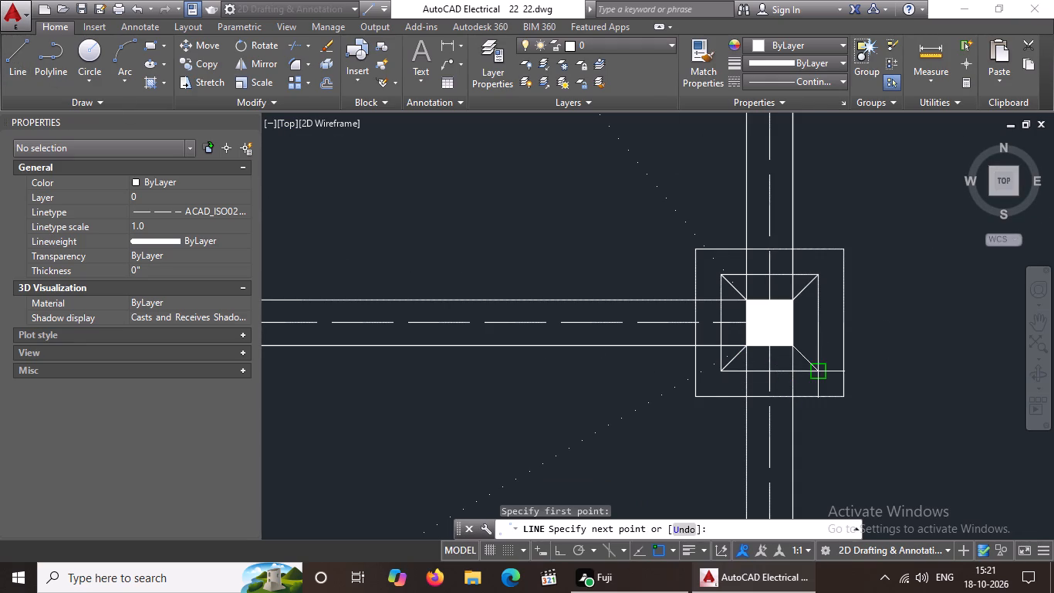
{"action": "left_click", "coordinate": [817, 371]}
{"action": "key", "text": "Escape"}
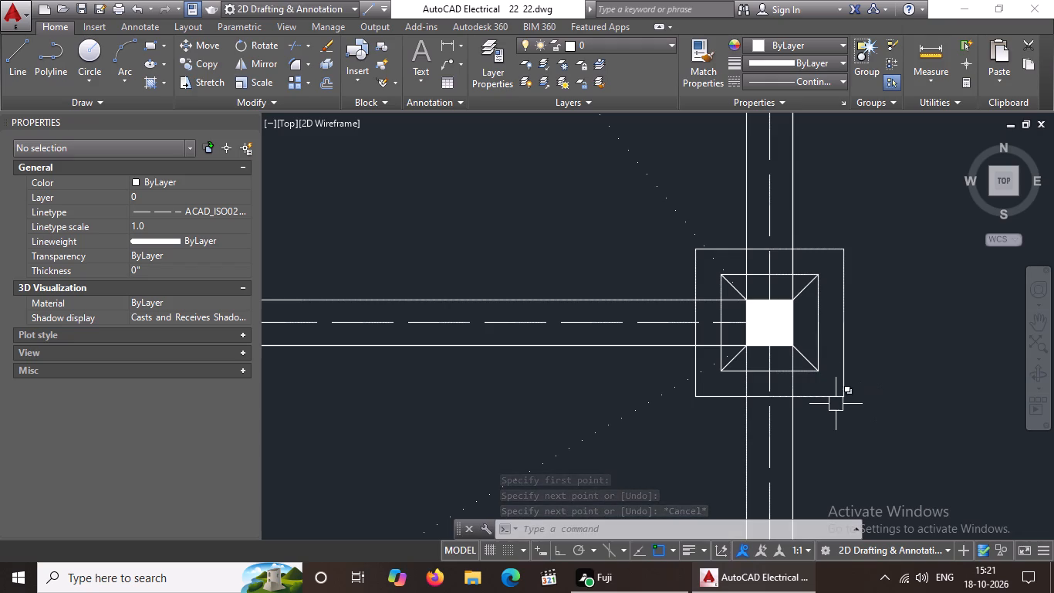
Give the lower side of this footing's outer square the ACAD_ISO02W100 linetype with a linetype scale of 0.5.
{"action": "left_click", "coordinate": [826, 398]}
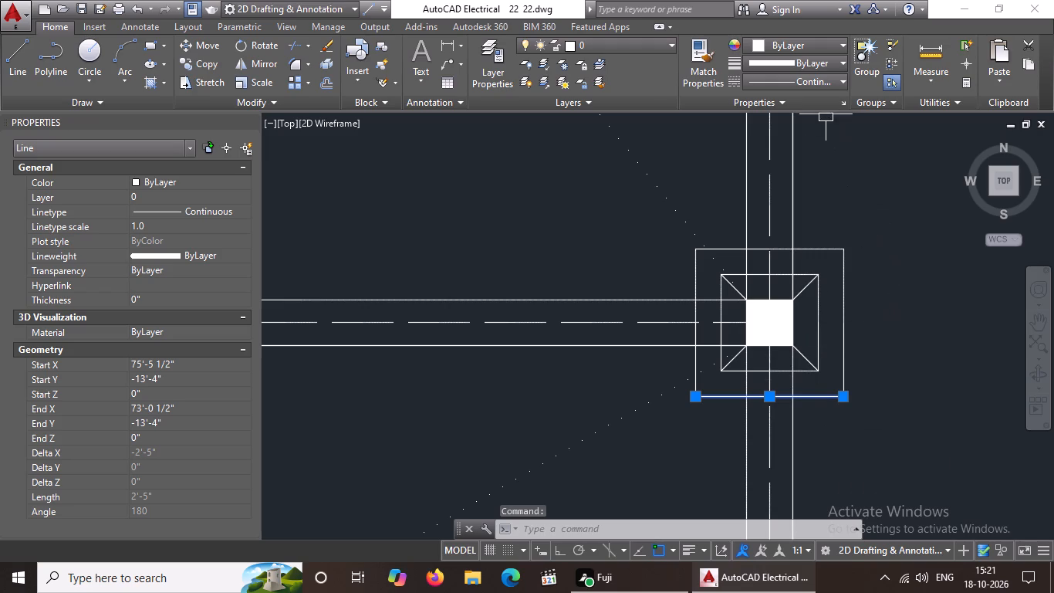
{"action": "left_click", "coordinate": [824, 76]}
{"action": "left_click", "coordinate": [809, 136]}
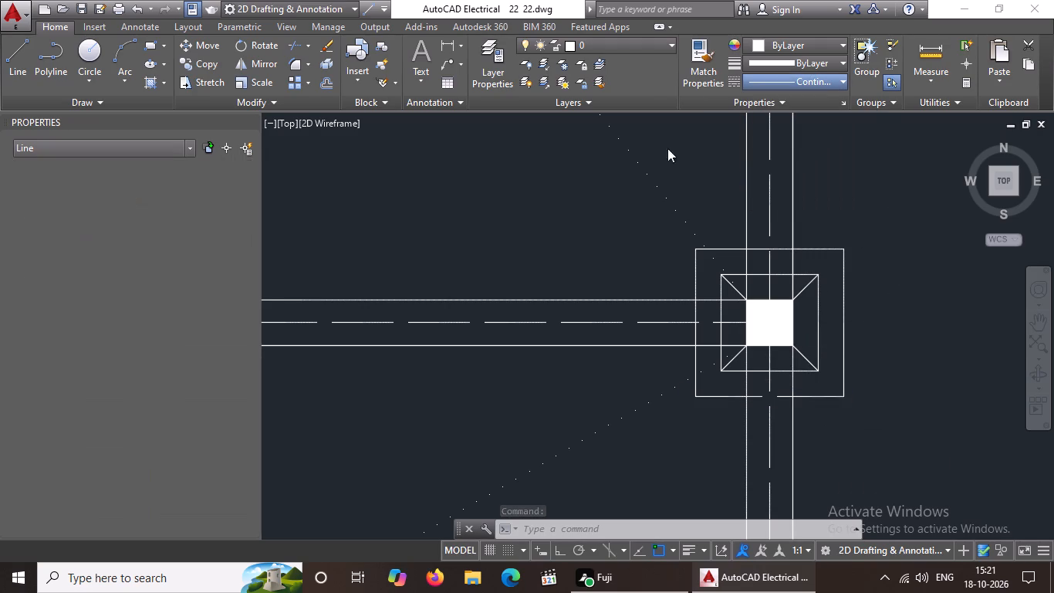
{"action": "left_click", "coordinate": [166, 222]}
{"action": "key", "text": "BackSpace"}
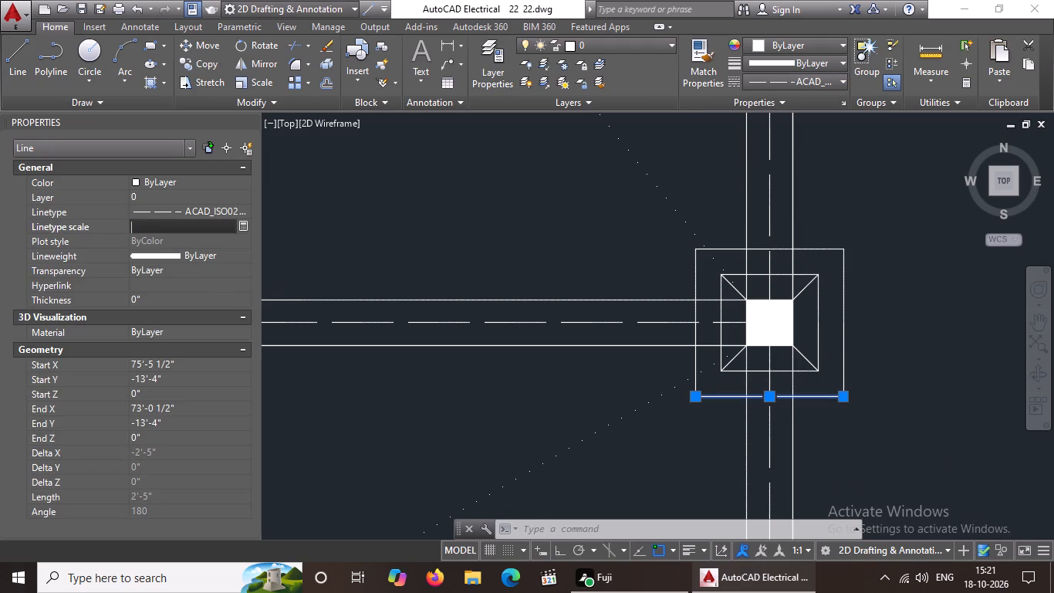
{"action": "key", "text": "BackSpace"}
{"action": "key", "text": "BackSpace"}
{"action": "key", "text": "BackSpace"}
{"action": "type", "text": "0.5"}
{"action": "key", "text": "Return"}
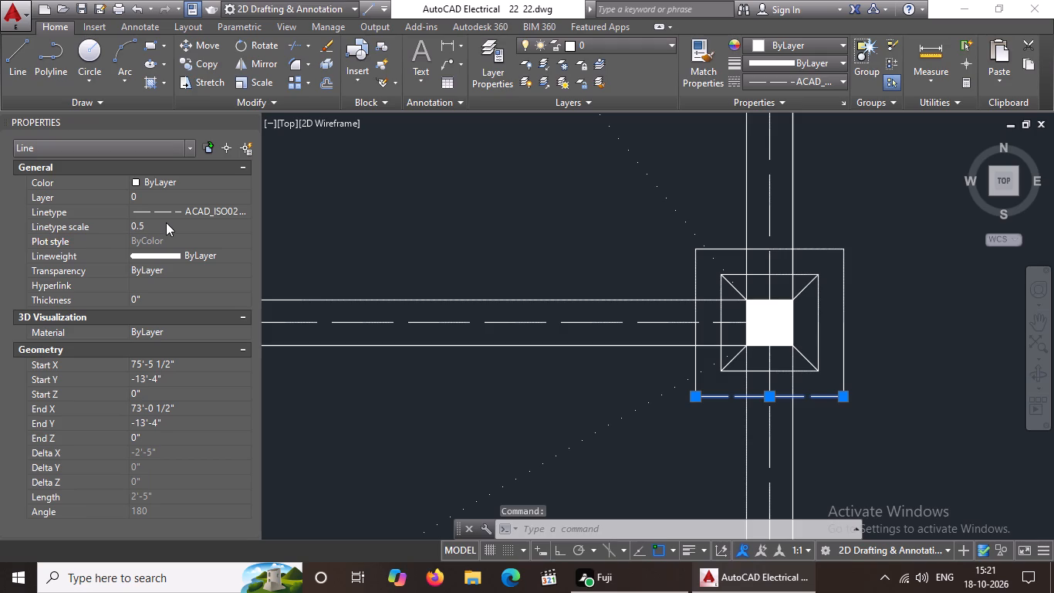
Give the right side of the fourth right-edge footing's outer square the ACAD_ISO02W100 linetype with a linetype scale of 0.5.
{"action": "left_click", "coordinate": [840, 330]}
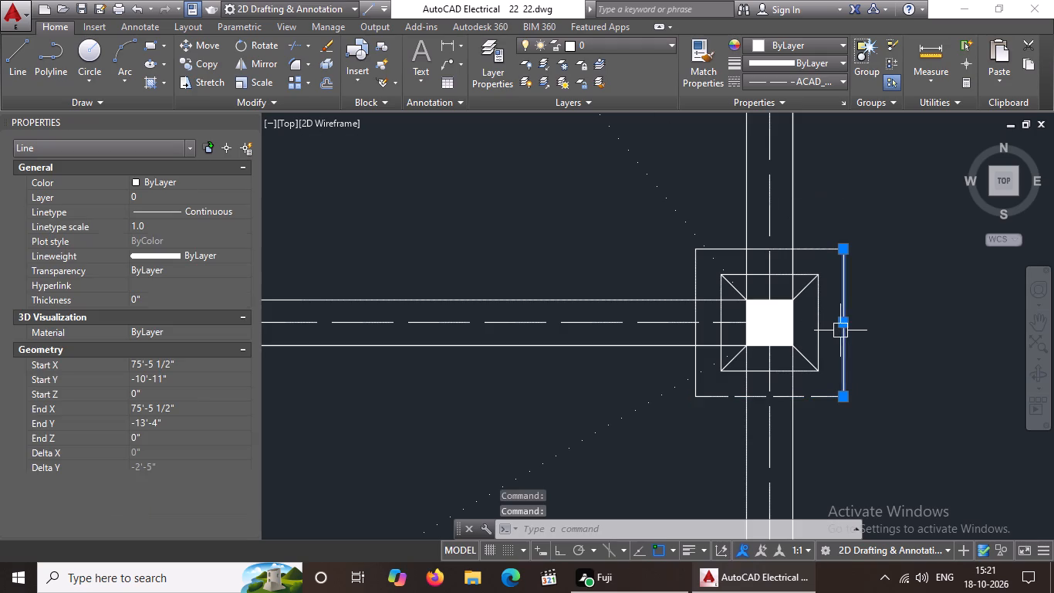
{"action": "left_click", "coordinate": [799, 81]}
{"action": "left_click", "coordinate": [792, 137]}
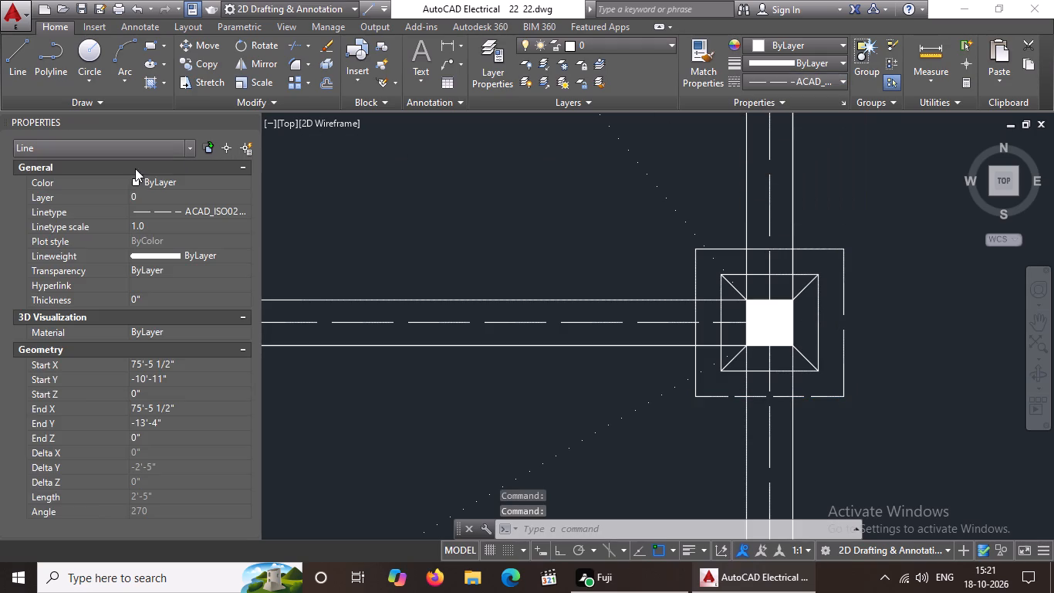
{"action": "left_click", "coordinate": [155, 222]}
{"action": "key", "text": "BackSpace"}
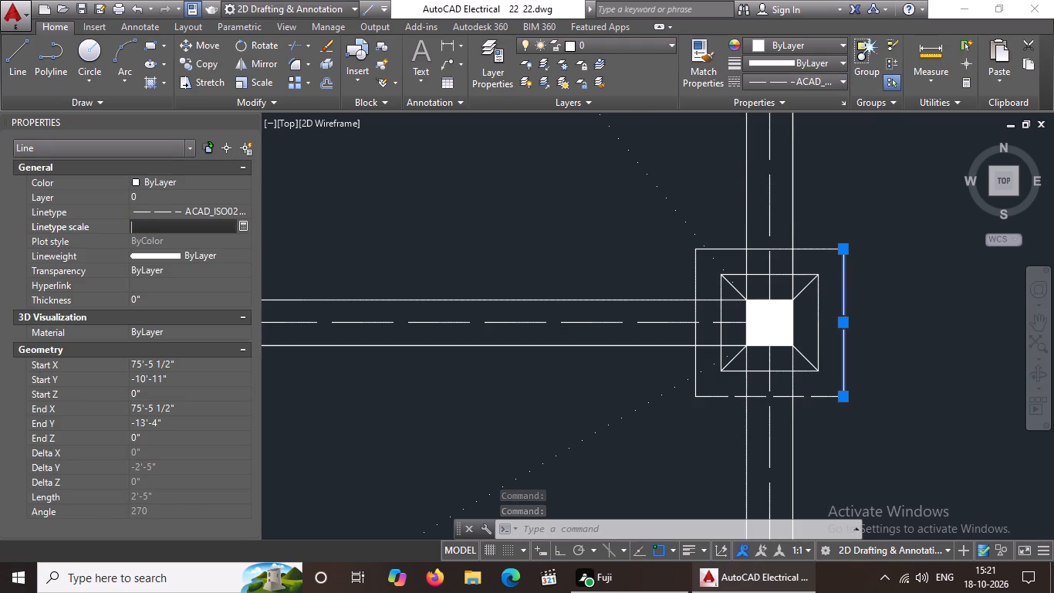
{"action": "key", "text": "BackSpace"}
{"action": "key", "text": "BackSpace"}
{"action": "type", "text": "0."}
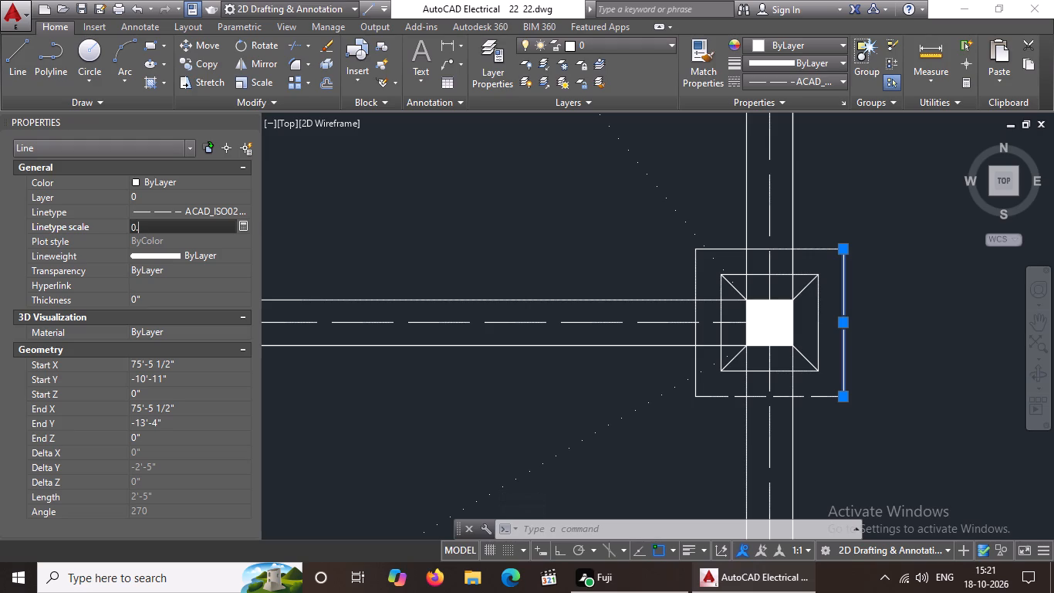
{"action": "key", "text": "5"}
{"action": "key", "text": "Return"}
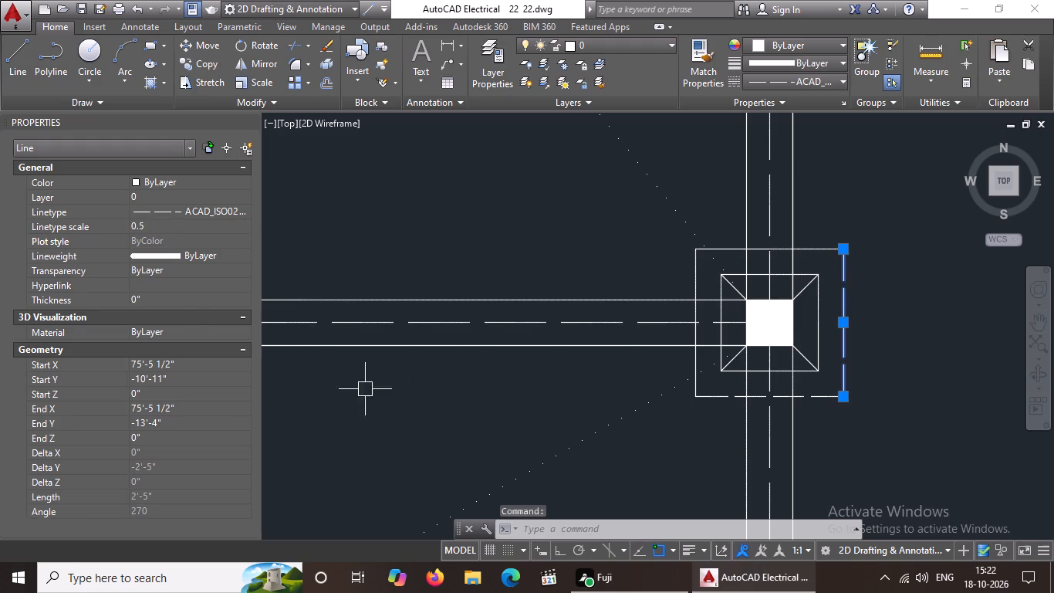
Give the upper side of the same outer square the ACAD_ISO02W100 linetype with a linetype scale of 0.5.
{"action": "left_click", "coordinate": [733, 247]}
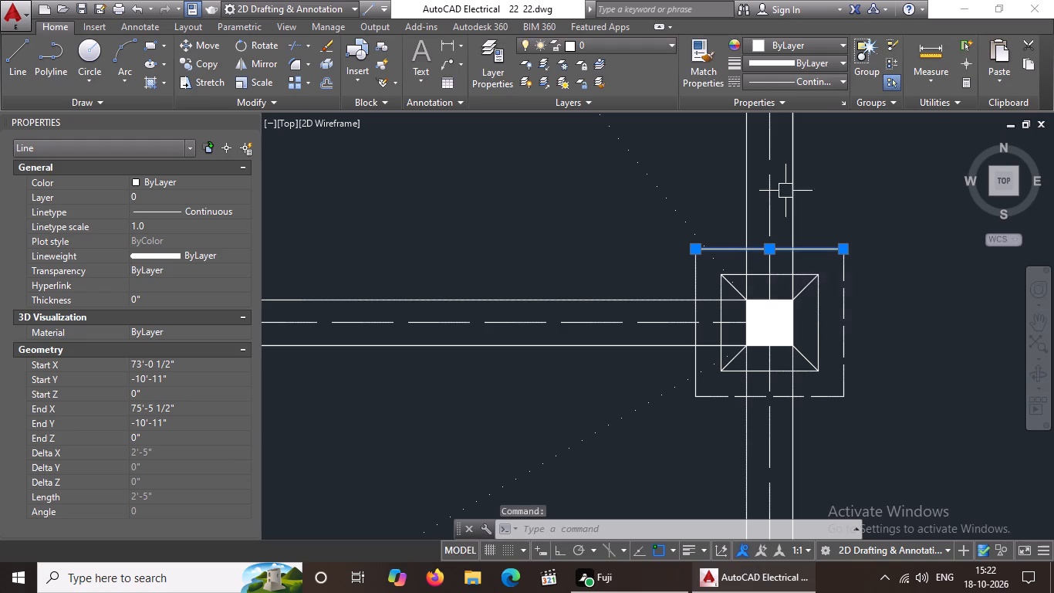
{"action": "left_click", "coordinate": [809, 80]}
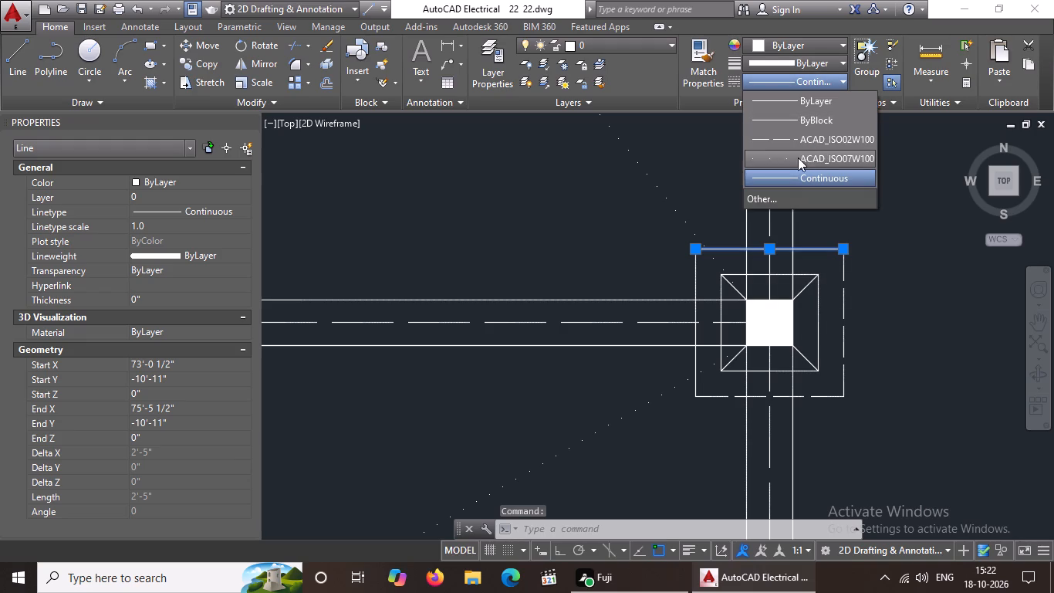
{"action": "left_click", "coordinate": [801, 138]}
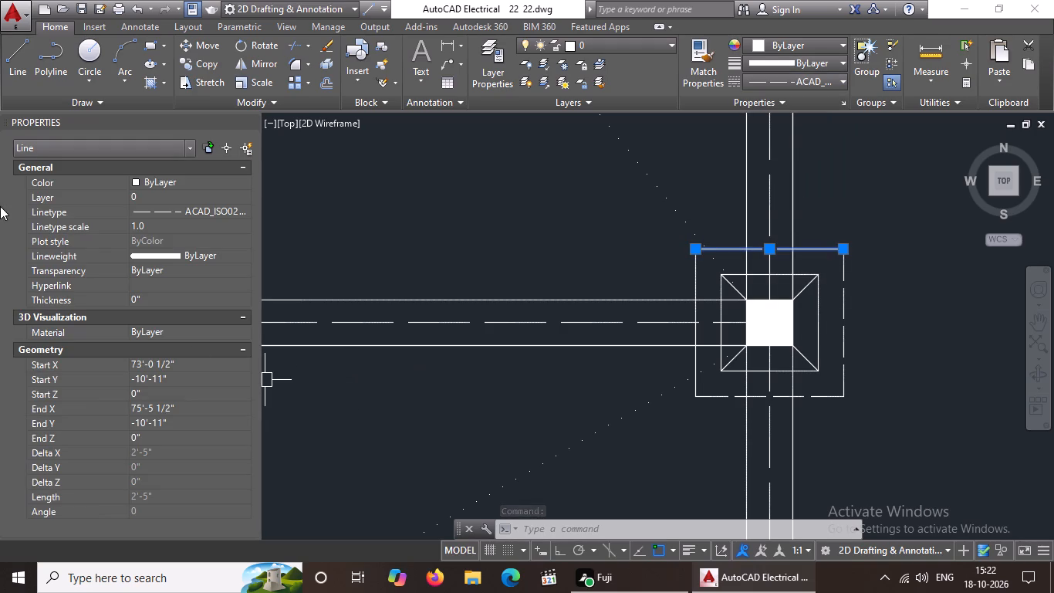
{"action": "left_click", "coordinate": [175, 225]}
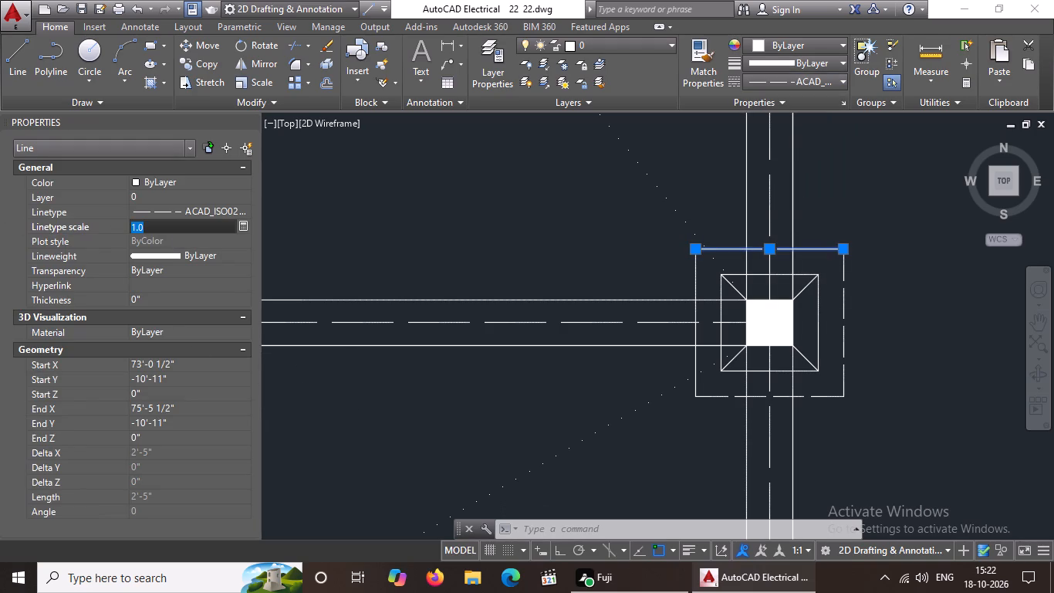
{"action": "key", "text": "BackSpace"}
{"action": "key", "text": "BackSpace"}
{"action": "key", "text": "BackSpace"}
{"action": "key", "text": "BackSpace"}
{"action": "key", "text": "BackSpace"}
{"action": "key", "text": "BackSpace"}
{"action": "type", "text": "0.5"}
{"action": "key", "text": "Return"}
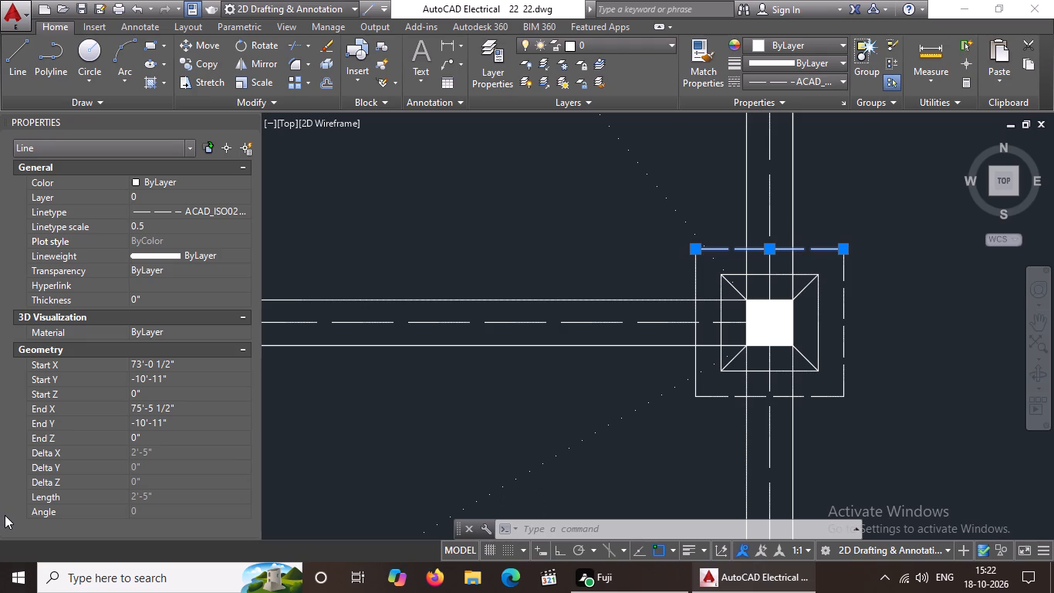
Give the left side of the same outer square the ACAD_ISO02W100 linetype with a linetype scale of 0.5.
{"action": "left_click", "coordinate": [693, 360]}
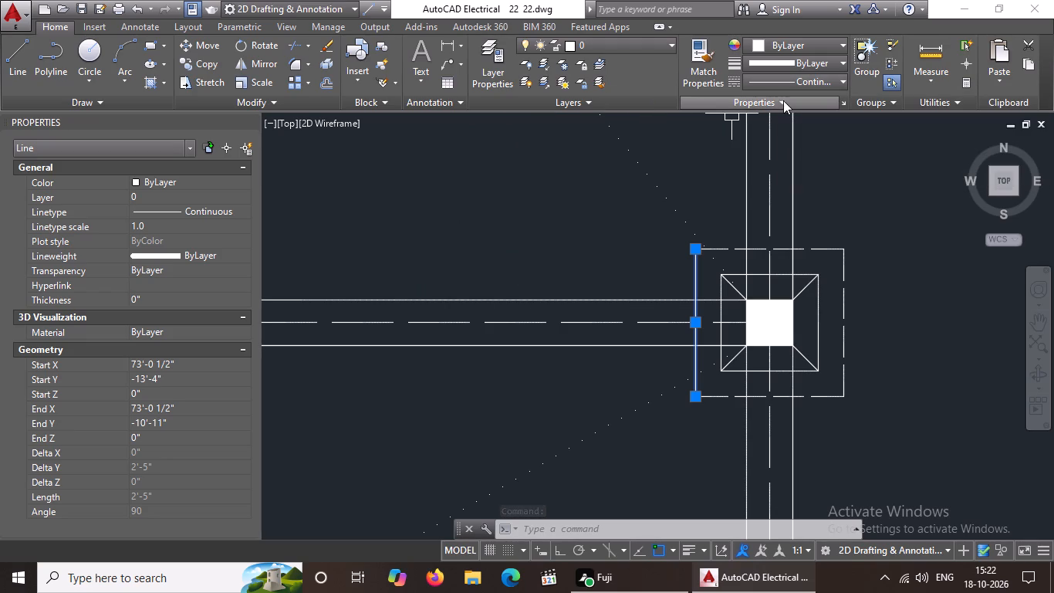
{"action": "left_click", "coordinate": [798, 81]}
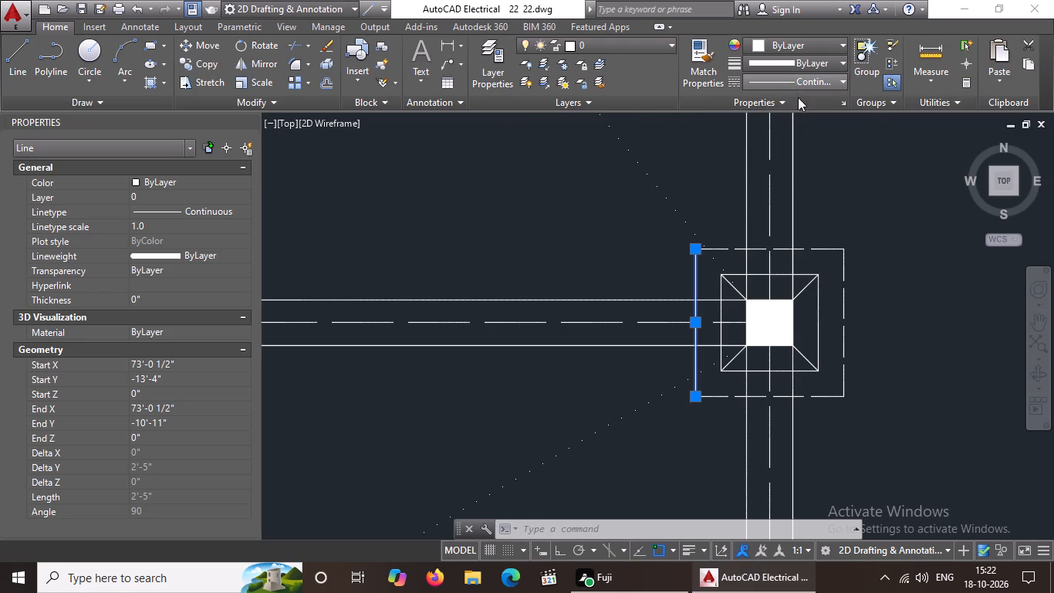
{"action": "left_click", "coordinate": [796, 138]}
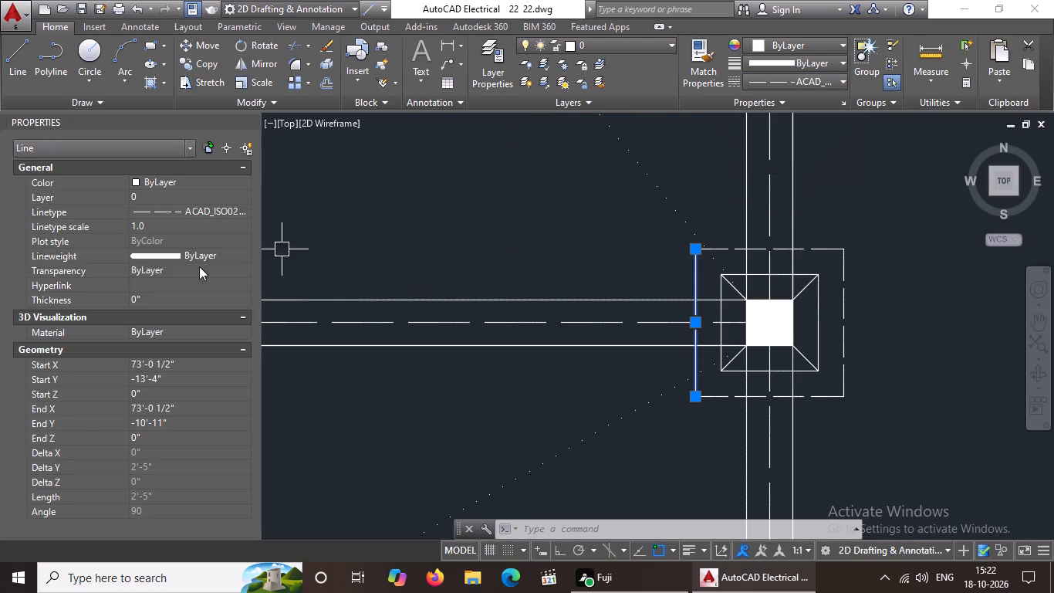
{"action": "left_click", "coordinate": [174, 223]}
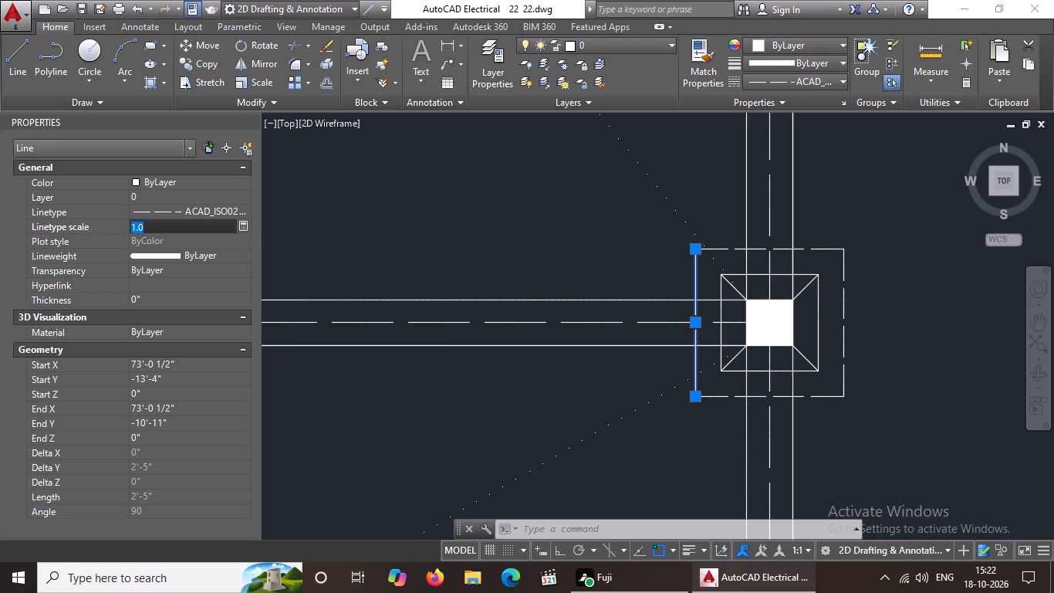
{"action": "key", "text": "BackSpace"}
{"action": "key", "text": "BackSpace"}
{"action": "key", "text": "BackSpace"}
{"action": "key", "text": "BackSpace"}
{"action": "key", "text": "BackSpace"}
{"action": "key", "text": "BackSpace"}
{"action": "key", "text": "BackSpace"}
{"action": "type", "text": "0.5"}
{"action": "key", "text": "Return"}
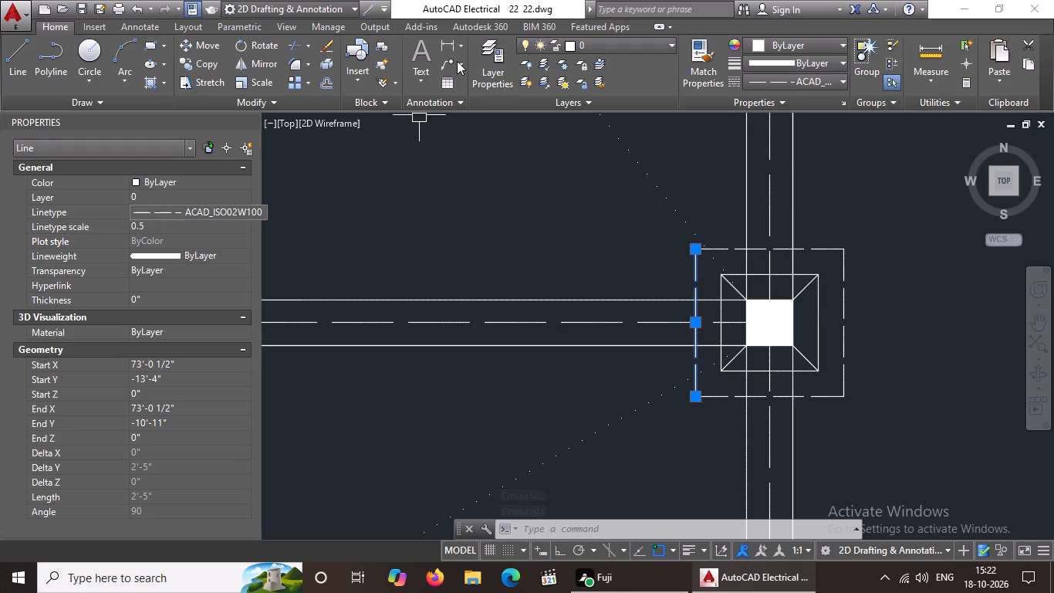
{"action": "scroll", "coordinate": [800, 347], "scroll_direction": "down", "scroll_amount": 2}
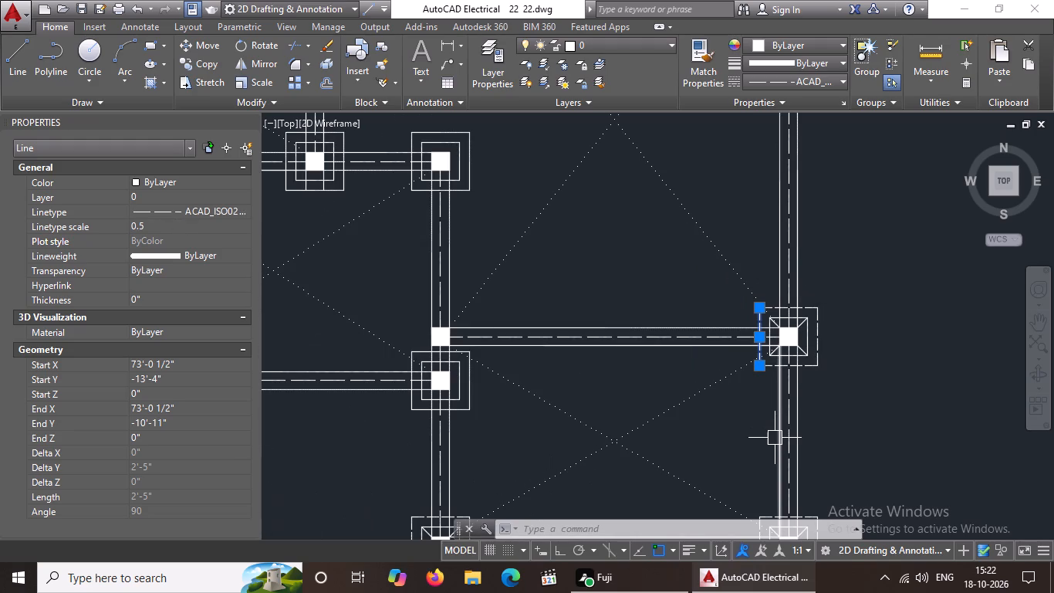
{"action": "key", "text": "Escape"}
Draw the two left diagonals of the second footing down the foundation plan's left edge, joining the inner square's corners to the column corners.
{"action": "scroll", "coordinate": [826, 415], "scroll_direction": "down", "scroll_amount": 1}
{"action": "middle_click_drag", "start_coordinate": [815, 445], "coordinate": [815, 332]}
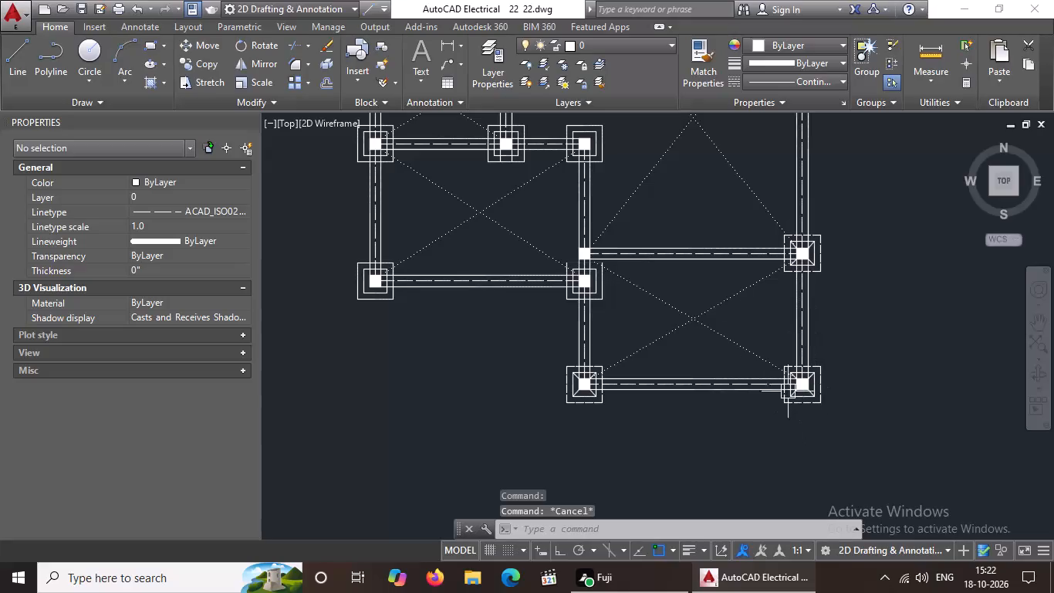
{"action": "middle_click_drag", "start_coordinate": [746, 317], "coordinate": [711, 496]}
{"action": "middle_click_drag", "start_coordinate": [592, 294], "coordinate": [592, 334]}
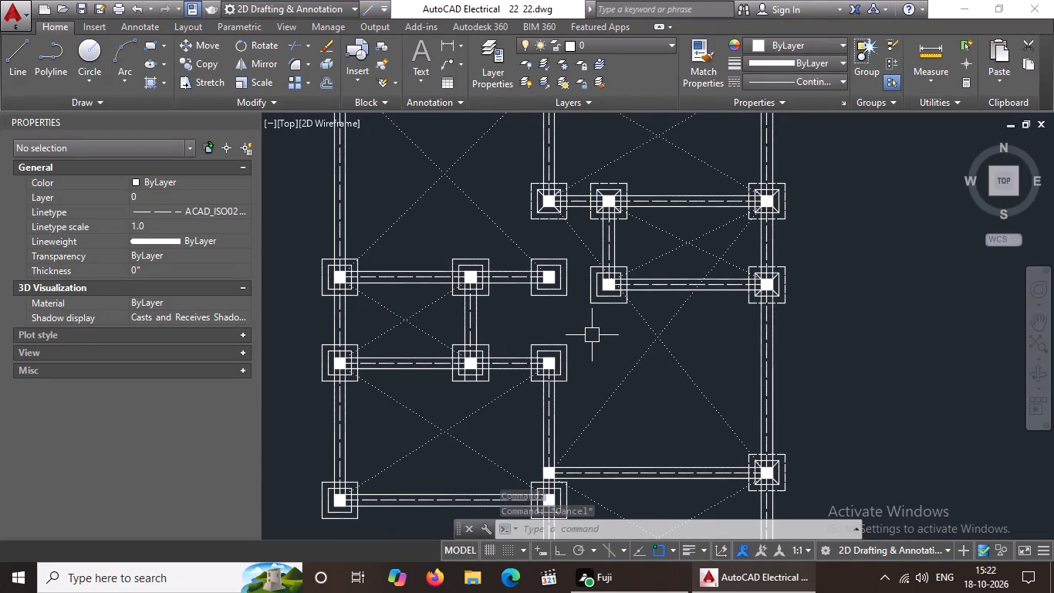
{"action": "scroll", "coordinate": [614, 276], "scroll_direction": "up", "scroll_amount": 2}
{"action": "scroll", "coordinate": [617, 275], "scroll_direction": "down", "scroll_amount": 3}
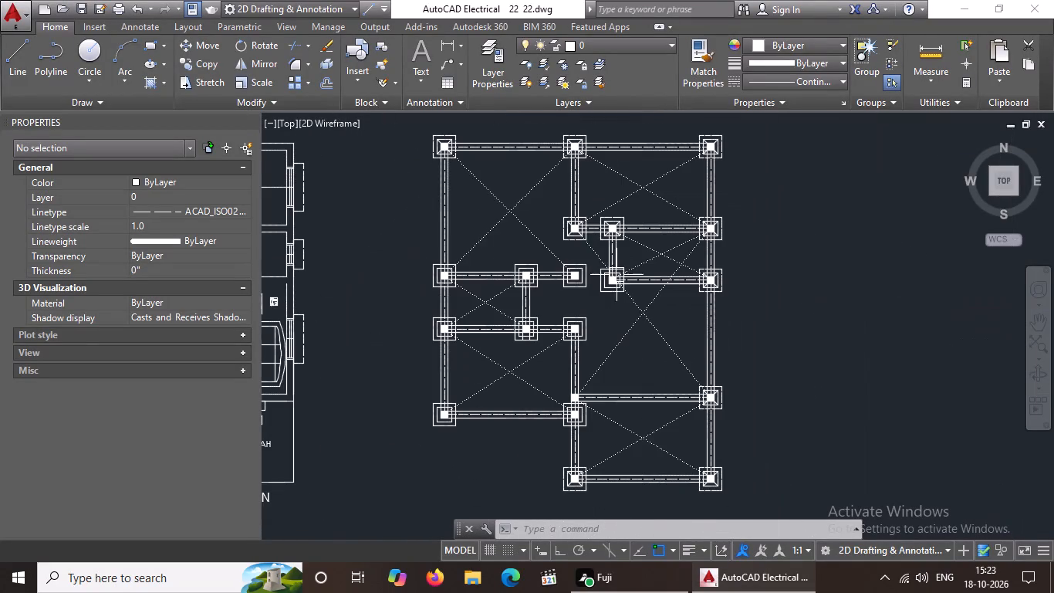
{"action": "middle_click_drag", "start_coordinate": [532, 189], "coordinate": [542, 250]}
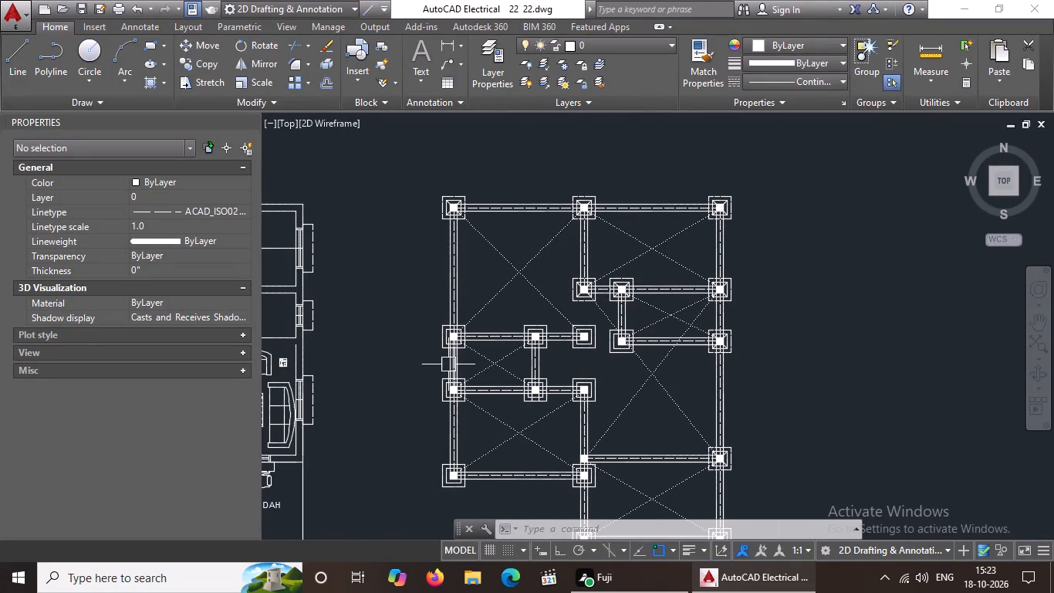
{"action": "scroll", "coordinate": [451, 362], "scroll_direction": "up", "scroll_amount": 2}
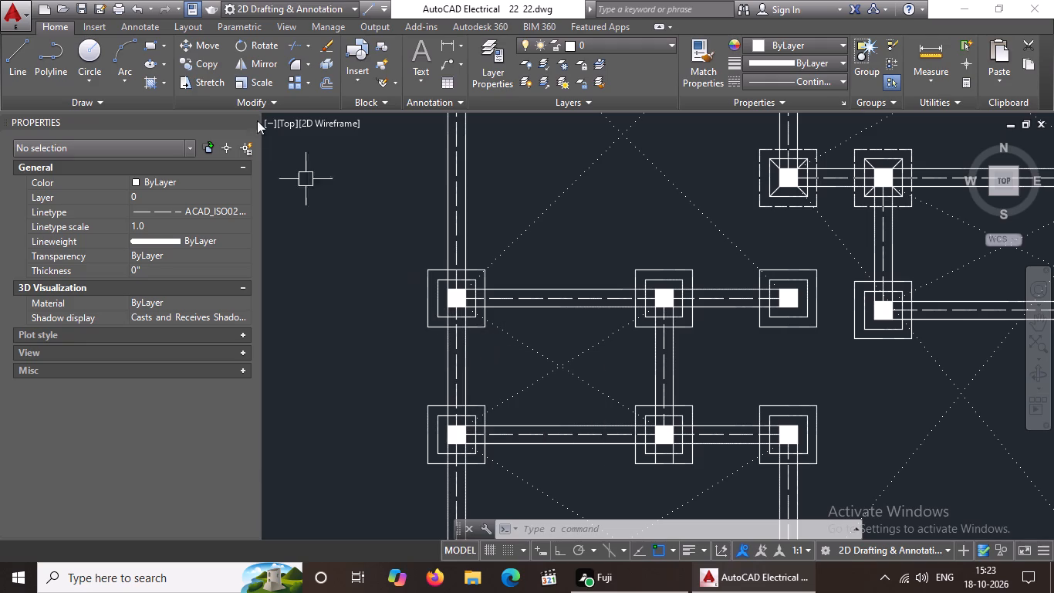
{"action": "left_click", "coordinate": [12, 53]}
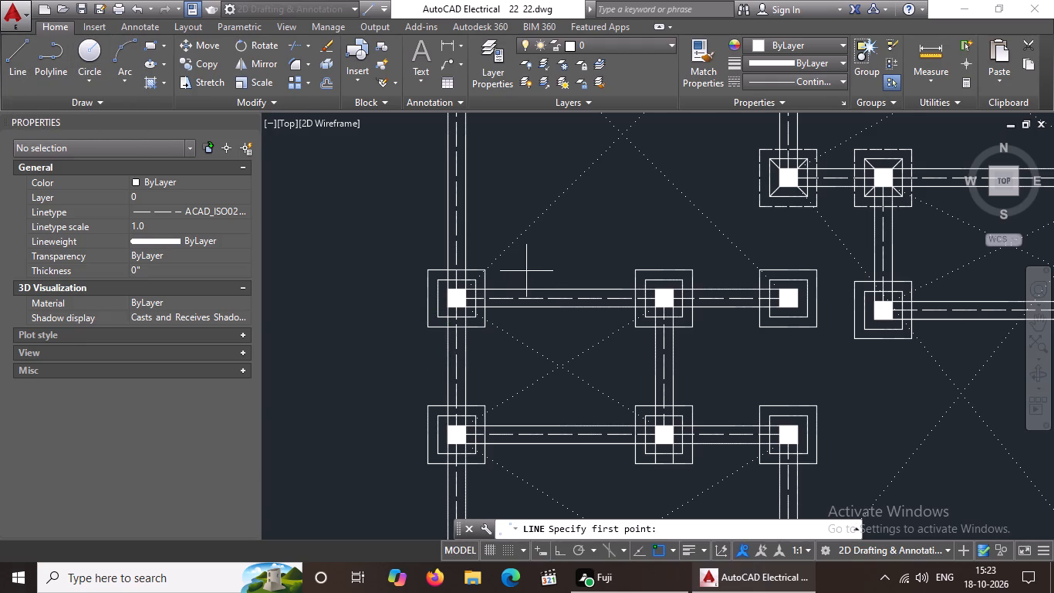
{"action": "scroll", "coordinate": [529, 270], "scroll_direction": "down", "scroll_amount": 2}
{"action": "scroll", "coordinate": [494, 256], "scroll_direction": "up", "scroll_amount": 2}
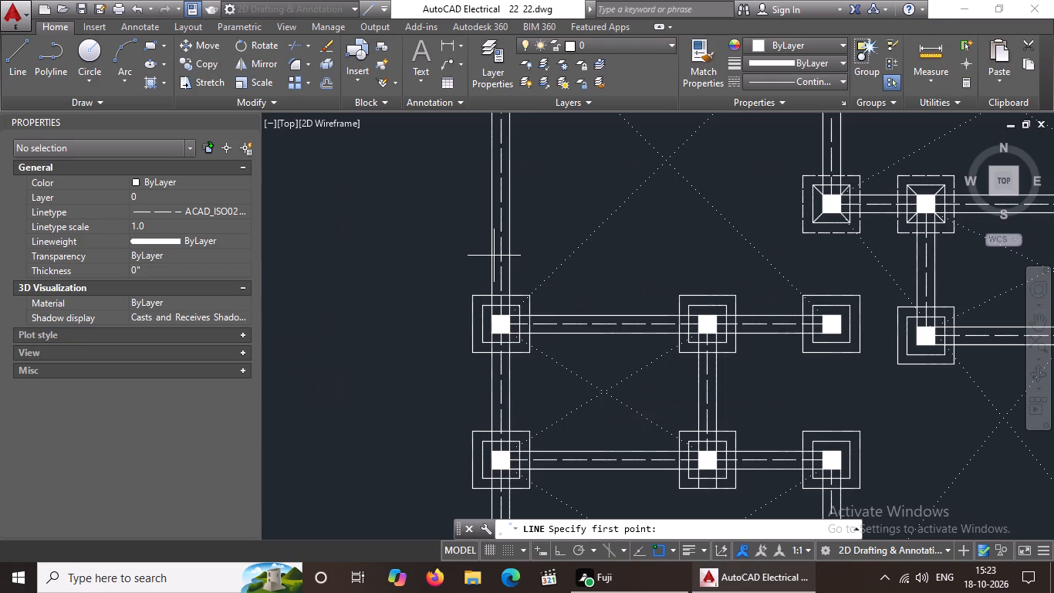
{"action": "scroll", "coordinate": [441, 365], "scroll_direction": "up", "scroll_amount": 2}
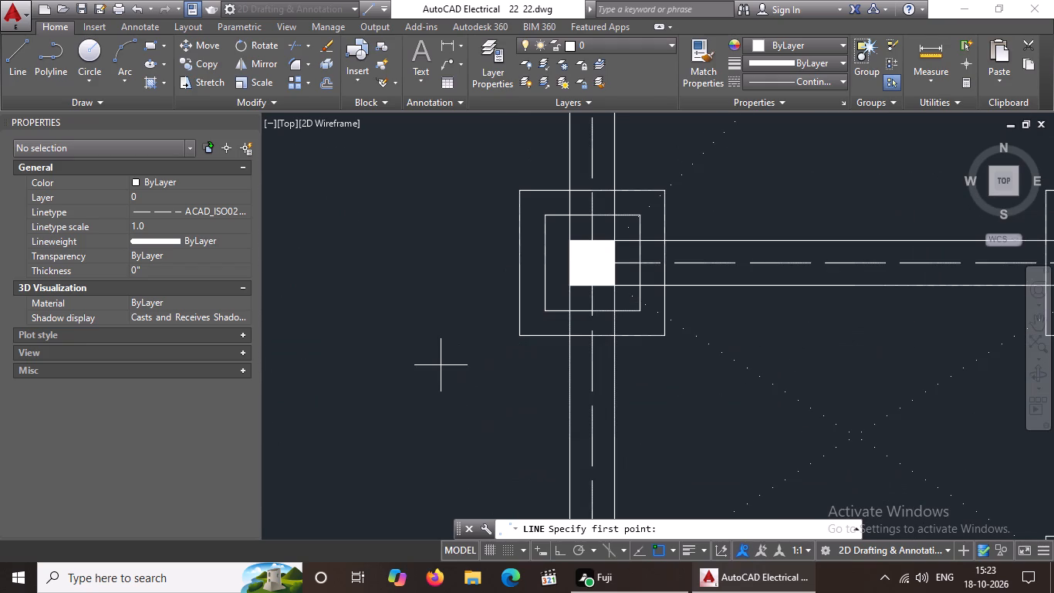
{"action": "left_click", "coordinate": [545, 310]}
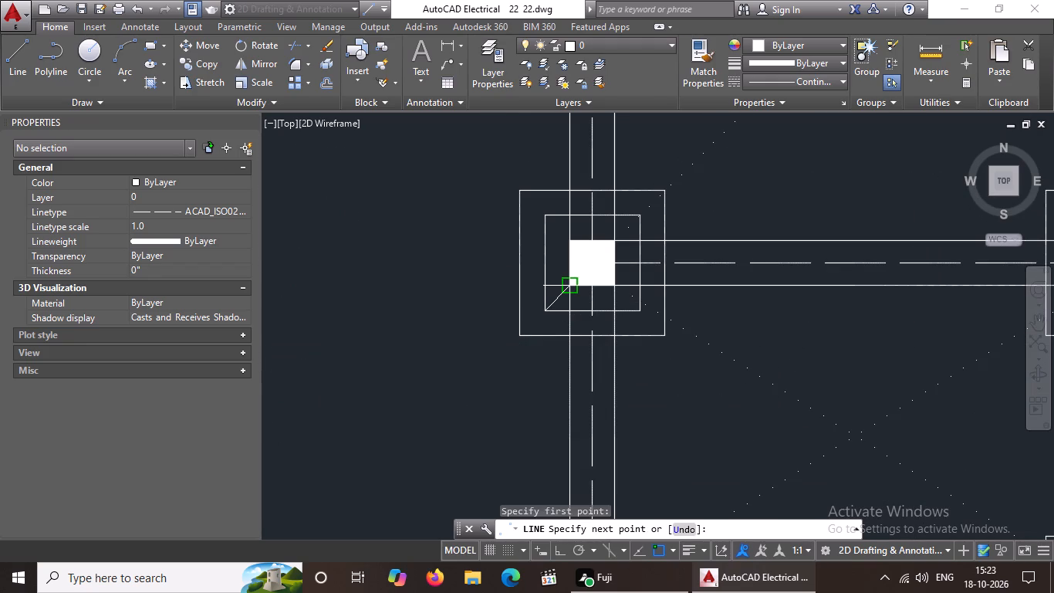
{"action": "left_click", "coordinate": [569, 289]}
{"action": "key", "text": "Escape"}
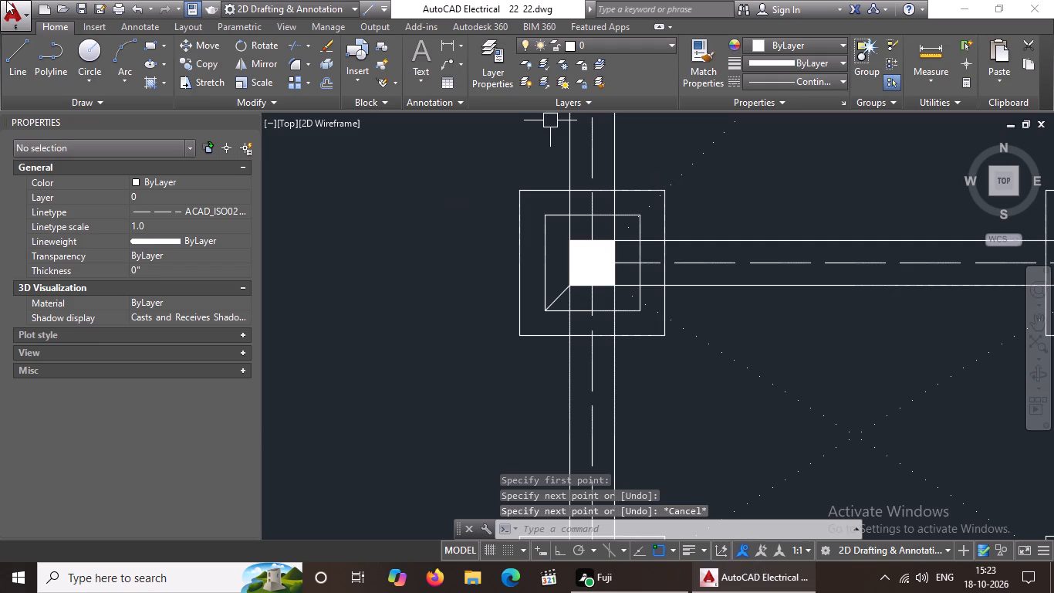
{"action": "left_click", "coordinate": [17, 62]}
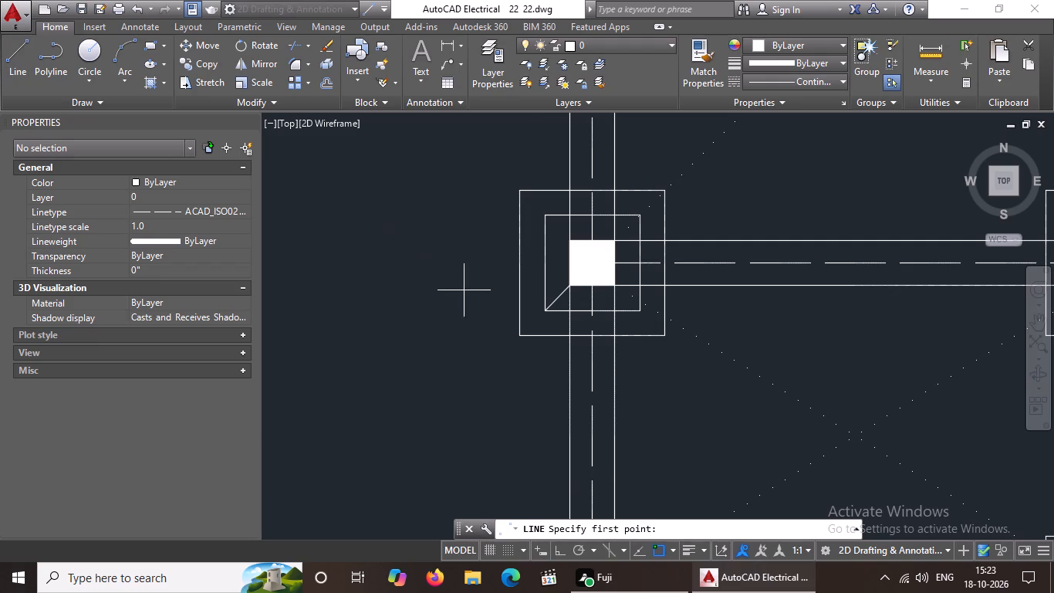
{"action": "left_click", "coordinate": [543, 217]}
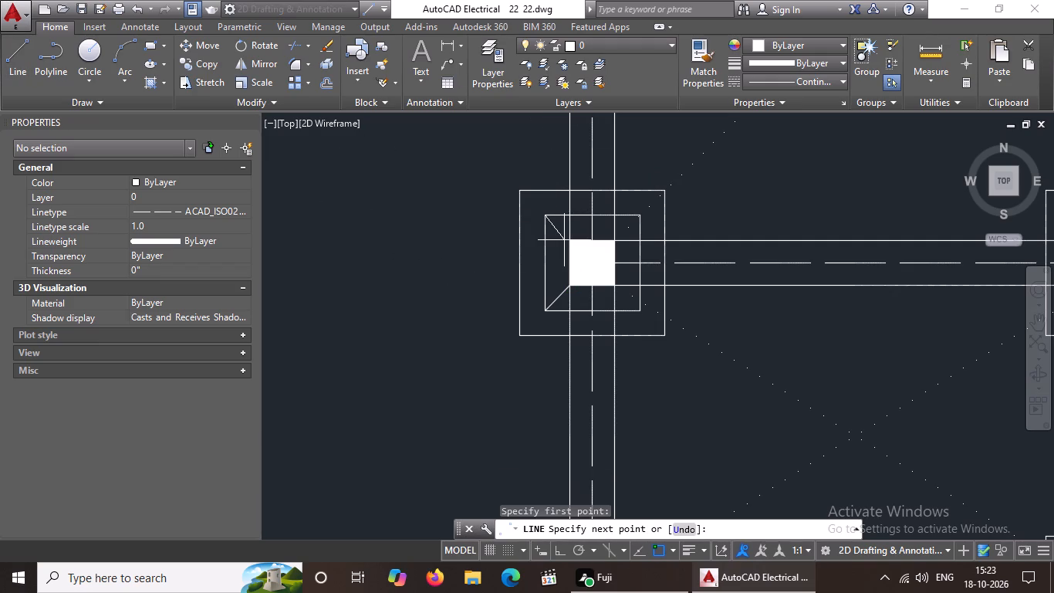
{"action": "left_click", "coordinate": [571, 241]}
{"action": "key", "text": "Escape"}
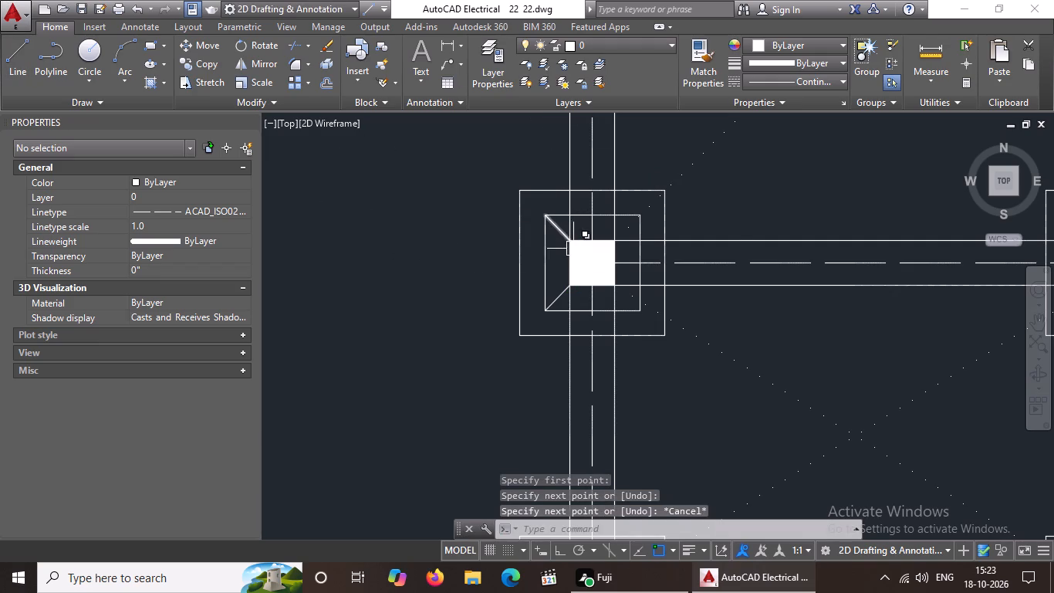
Draw the two right diagonals of the second left-edge footing, joining the column corners to the inner square's corners.
{"action": "left_click", "coordinate": [12, 59]}
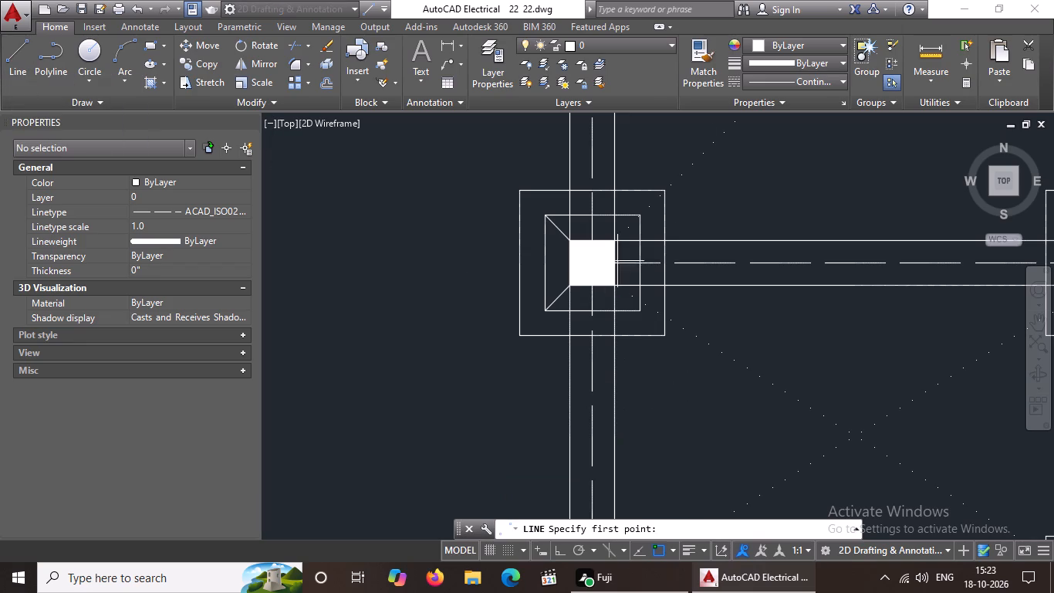
{"action": "left_click", "coordinate": [616, 236]}
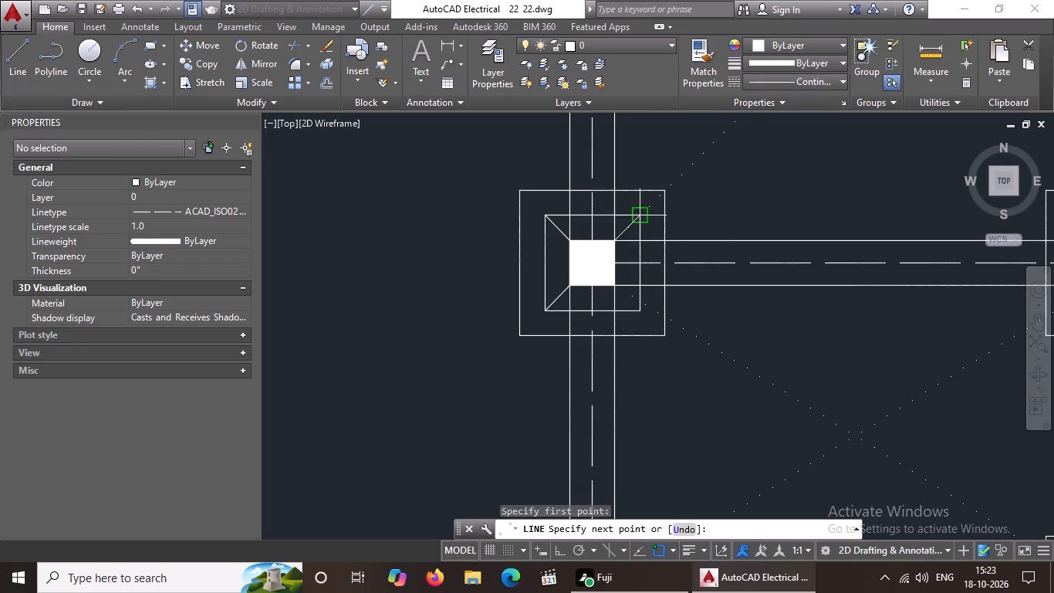
{"action": "left_click", "coordinate": [634, 214]}
{"action": "key", "text": "Escape"}
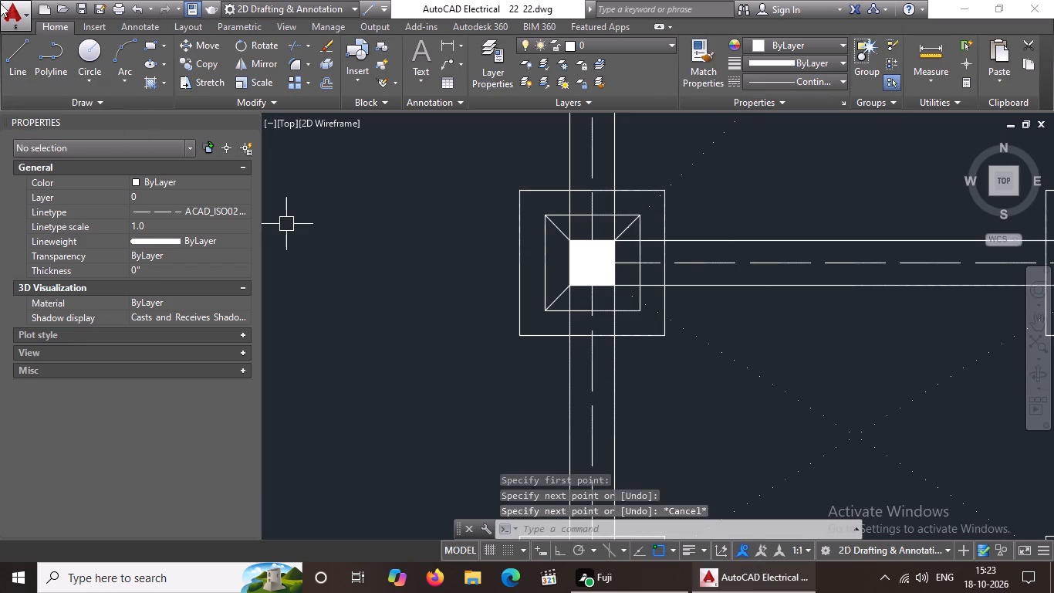
{"action": "left_click", "coordinate": [27, 57]}
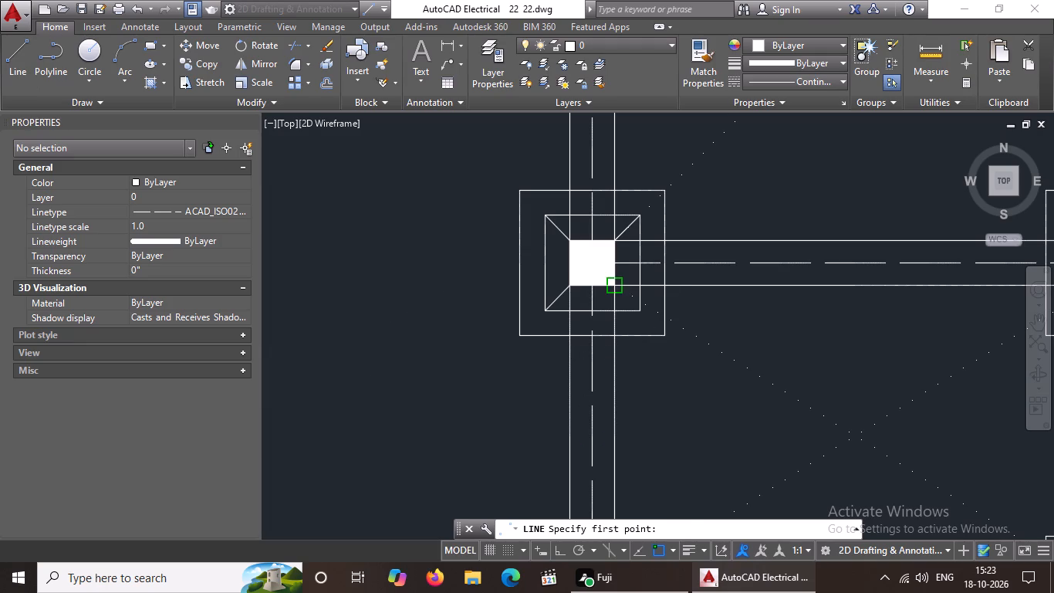
{"action": "left_click_drag", "start_coordinate": [615, 288], "coordinate": [622, 300]}
{"action": "left_click", "coordinate": [637, 310]}
{"action": "key", "text": "Escape"}
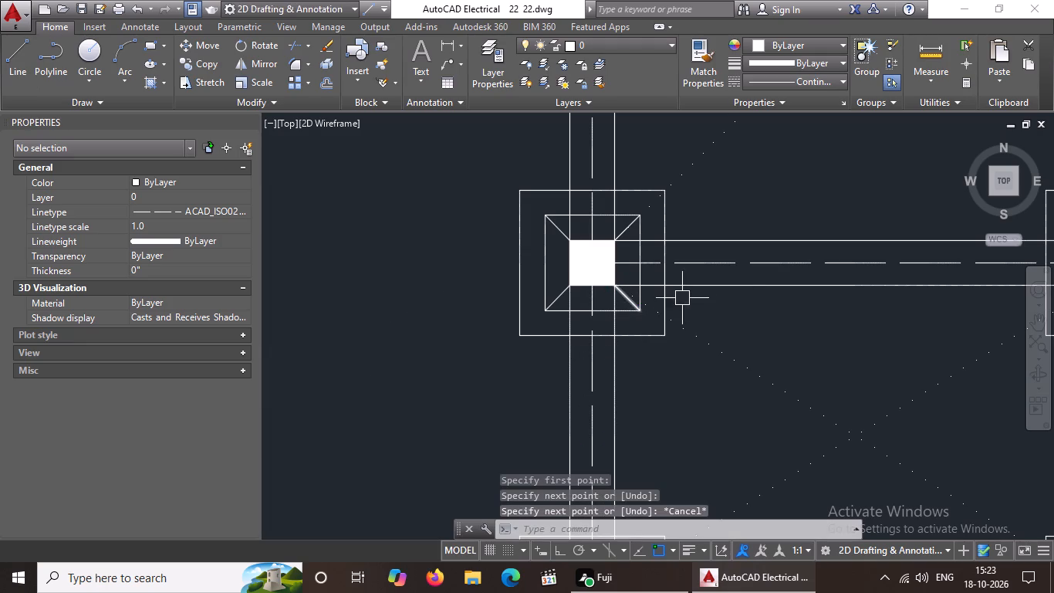
Give the lower side of the second left-edge footing's outer square the ACAD_ISO02W100 linetype with a linetype scale of 0.5.
{"action": "left_click", "coordinate": [630, 335]}
{"action": "left_click", "coordinate": [816, 76]}
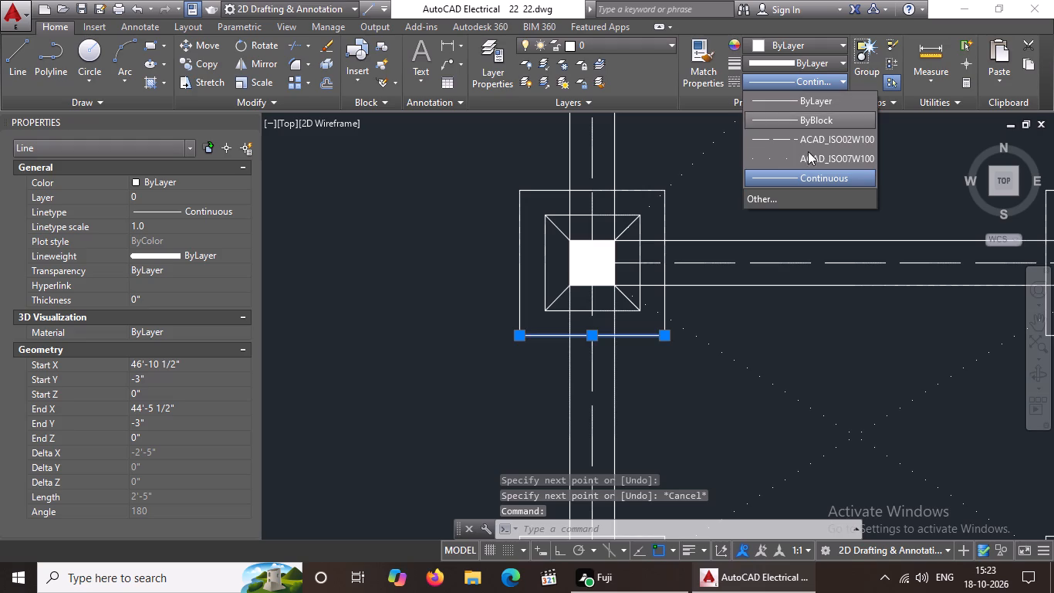
{"action": "left_click", "coordinate": [805, 141]}
{"action": "left_click", "coordinate": [155, 218]}
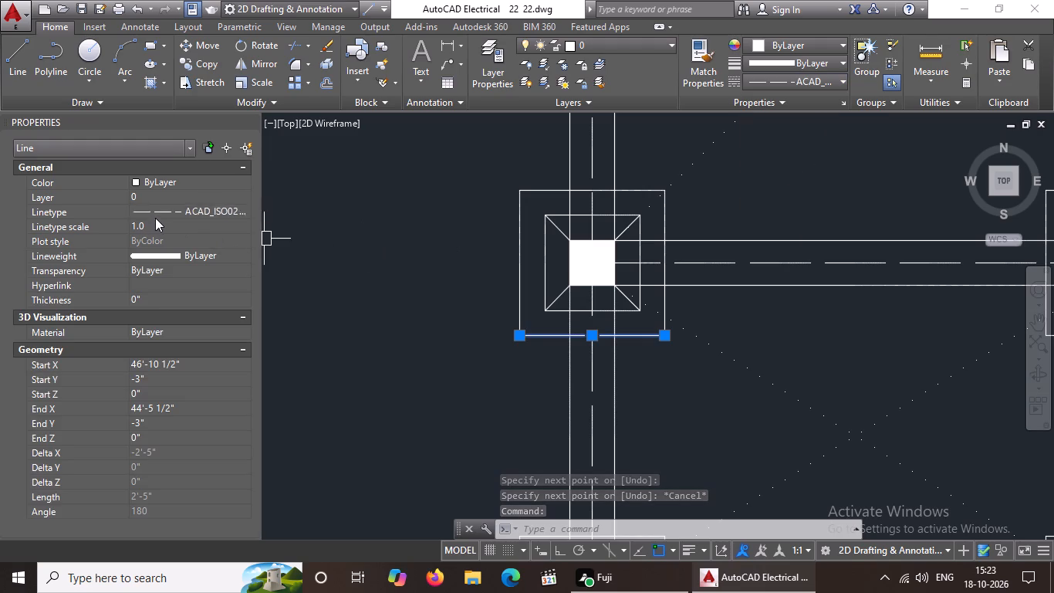
{"action": "left_click", "coordinate": [160, 226]}
{"action": "key", "text": "BackSpace"}
{"action": "key", "text": "BackSpace"}
{"action": "key", "text": "BackSpace"}
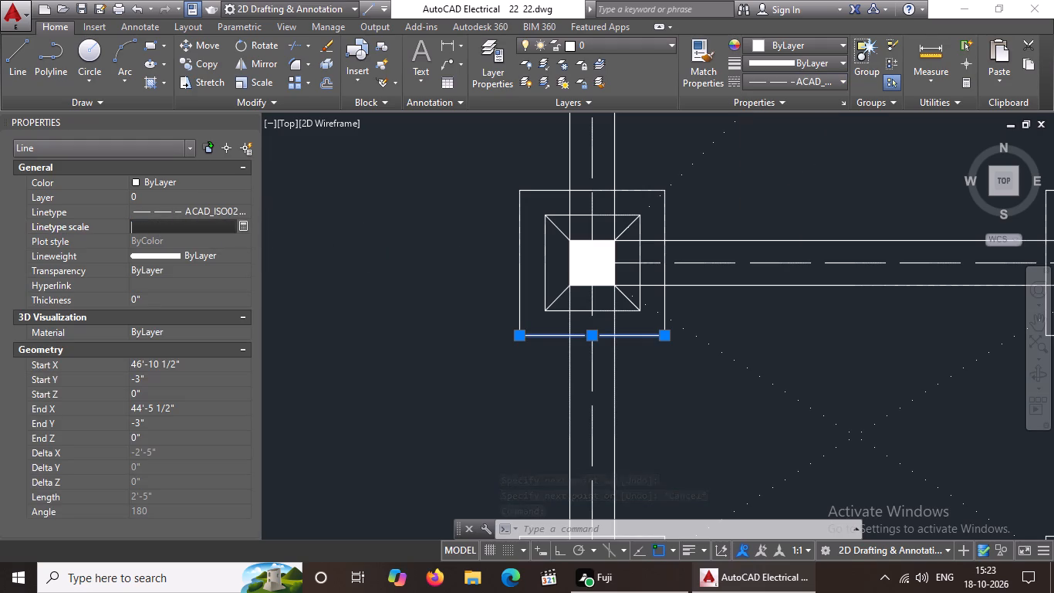
{"action": "key", "text": "BackSpace"}
{"action": "key", "text": "BackSpace"}
{"action": "key", "text": "BackSpace"}
{"action": "type", "text": "0.5"}
{"action": "key", "text": "Return"}
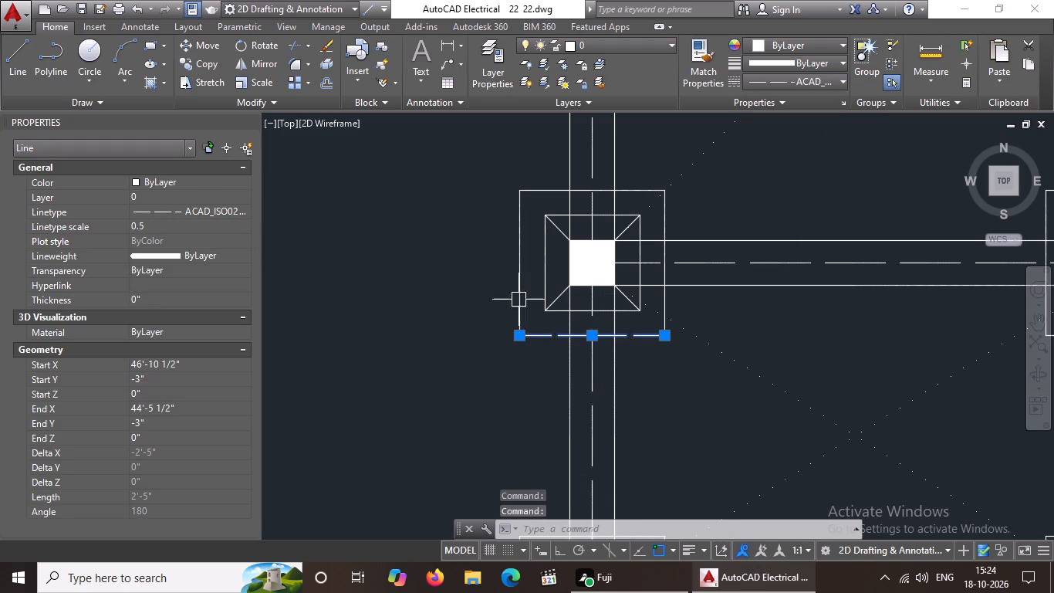
Give the left side of the same outer square the ACAD_ISO02W100 linetype with a linetype scale of 0.5.
{"action": "left_click", "coordinate": [519, 278]}
{"action": "left_click", "coordinate": [824, 80]}
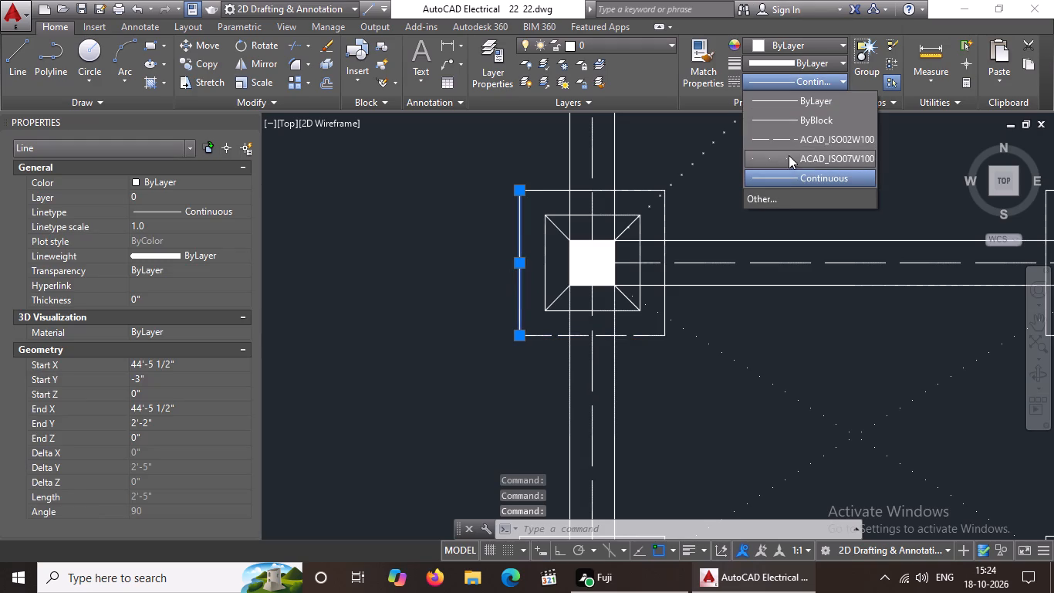
{"action": "left_click", "coordinate": [793, 139]}
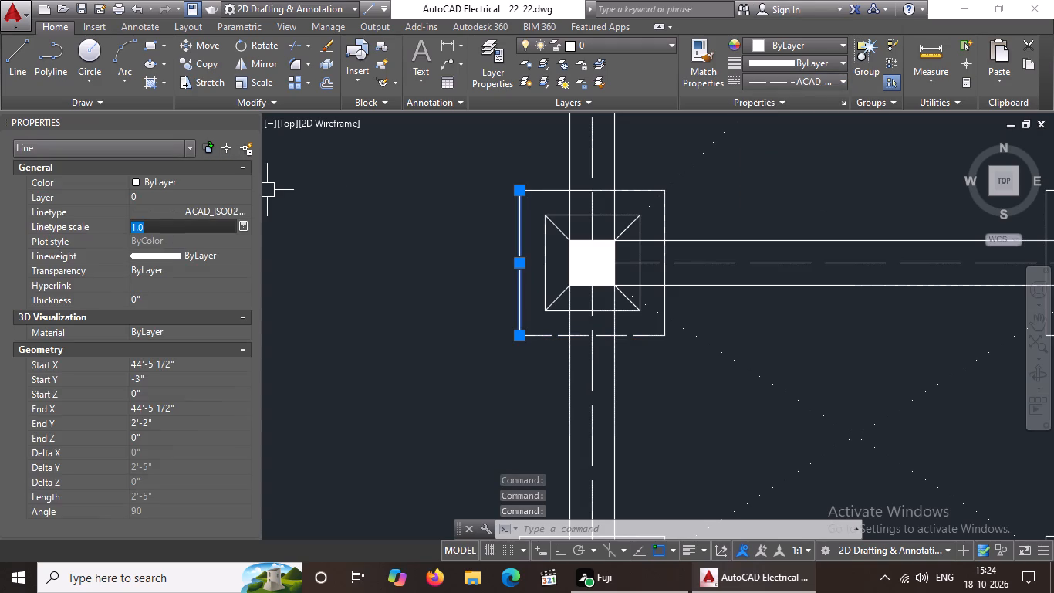
{"action": "left_click", "coordinate": [174, 224]}
{"action": "key", "text": "BackSpace"}
{"action": "key", "text": "BackSpace"}
{"action": "key", "text": "BackSpace"}
{"action": "key", "text": "BackSpace"}
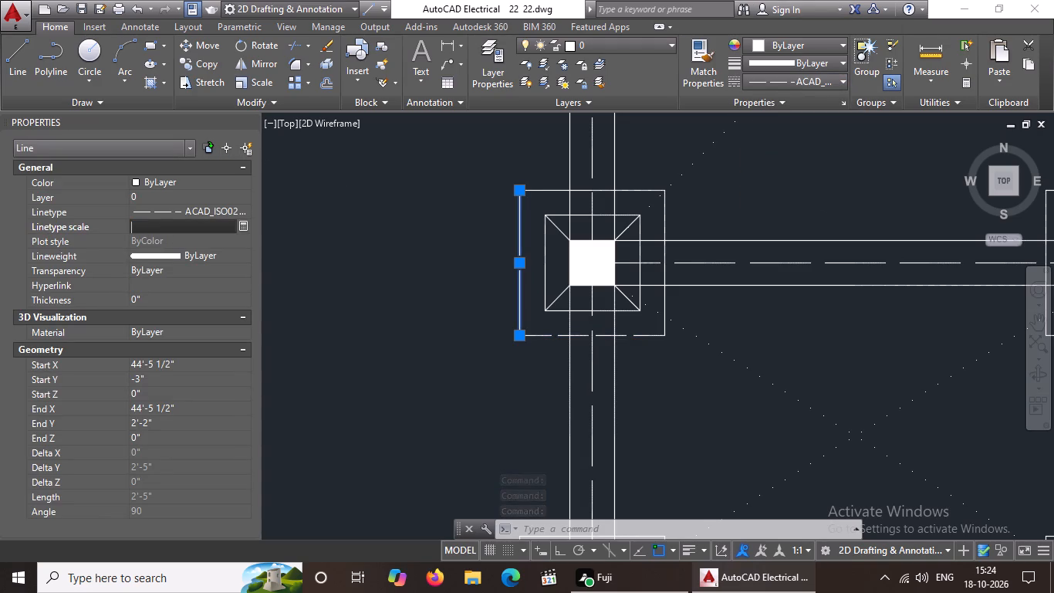
{"action": "type", "text": "0.5"}
{"action": "key", "text": "Return"}
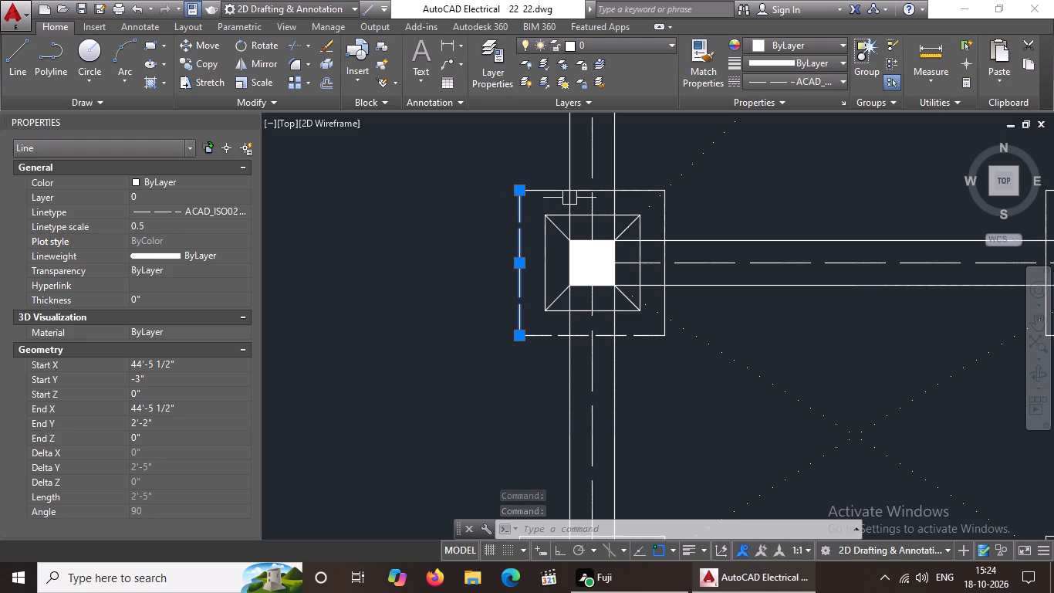
Give the upper side of the same outer square the ACAD_ISO02W100 linetype with a linetype scale of 0.5.
{"action": "left_click", "coordinate": [542, 188]}
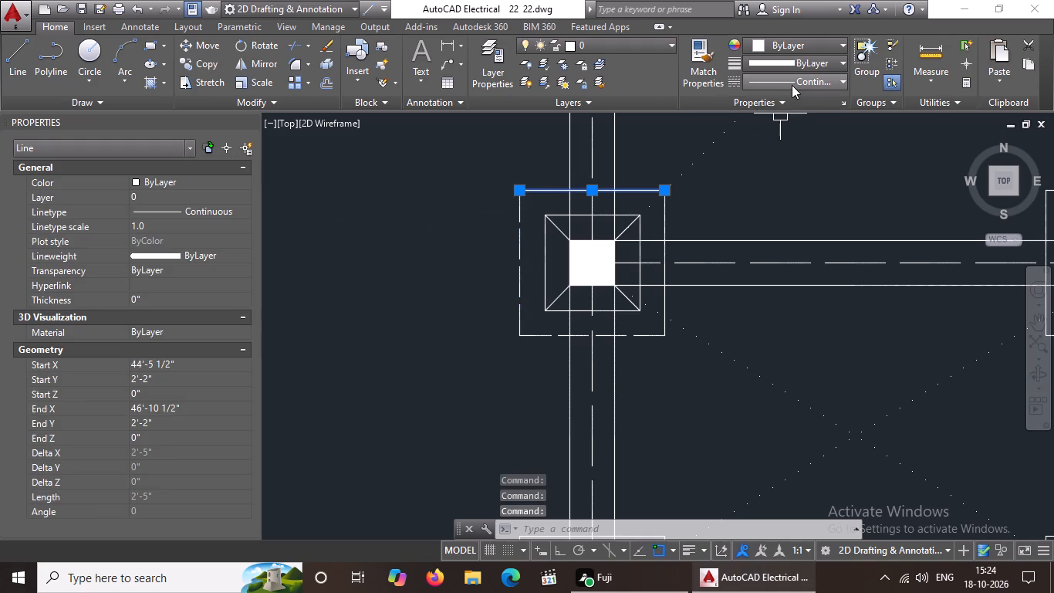
{"action": "left_click", "coordinate": [792, 73]}
{"action": "left_click", "coordinate": [792, 141]}
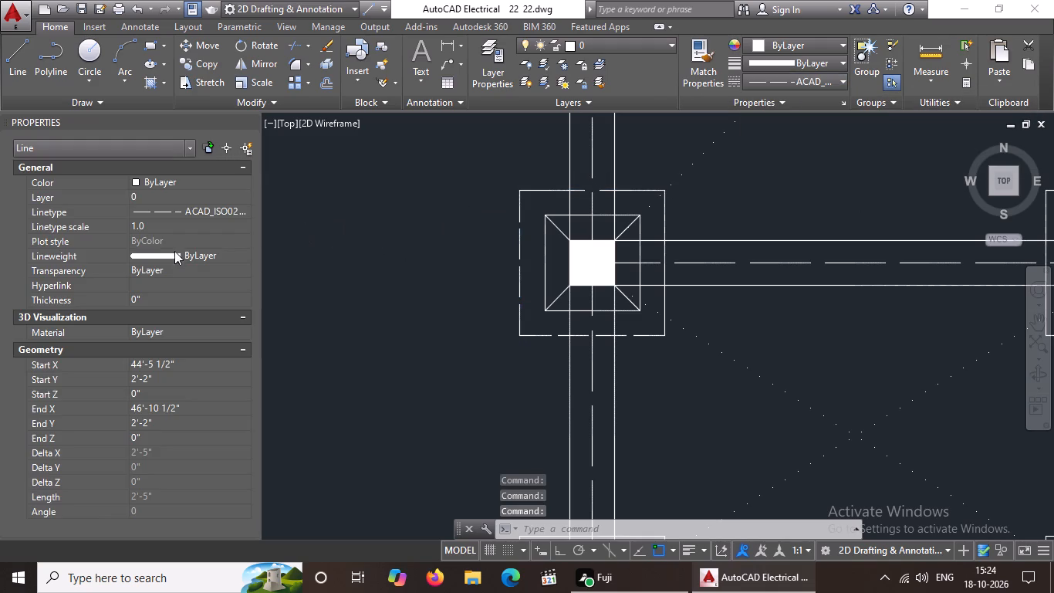
{"action": "left_click", "coordinate": [168, 224]}
{"action": "key", "text": "BackSpace"}
{"action": "key", "text": "BackSpace"}
{"action": "key", "text": "BackSpace"}
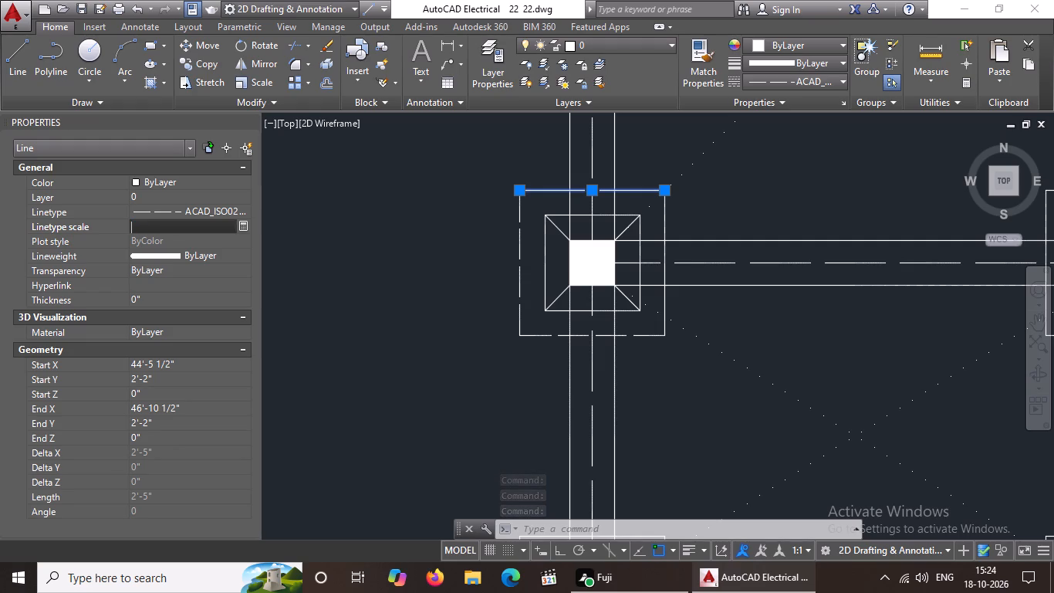
{"action": "key", "text": "BackSpace"}
{"action": "key", "text": "BackSpace"}
{"action": "type", "text": "0.5"}
{"action": "key", "text": "Return"}
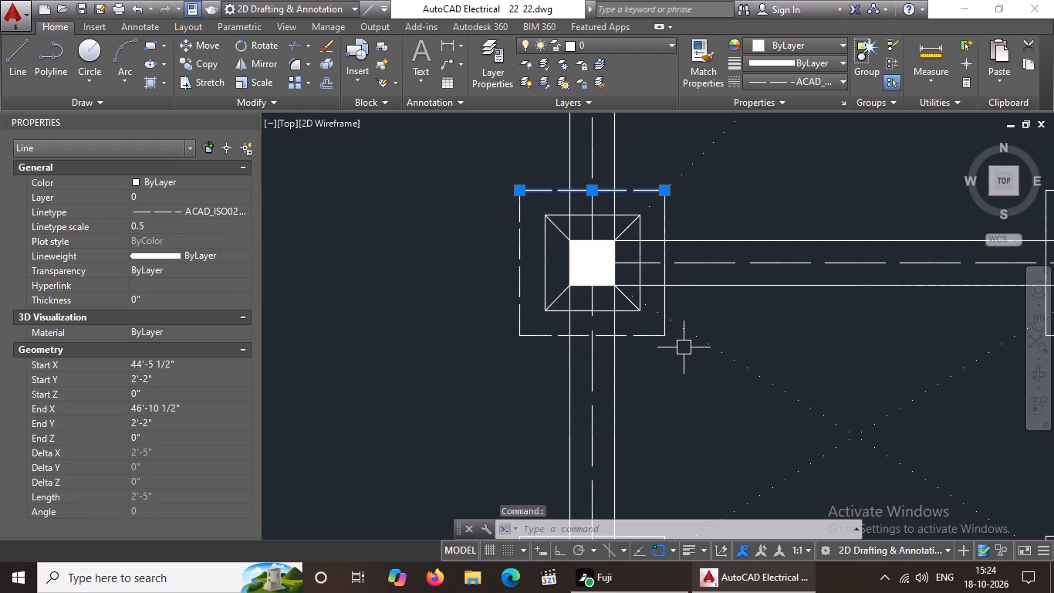
Give the right side of the same outer square the ACAD_ISO02W100 linetype with a linetype scale of 0.5.
{"action": "left_click", "coordinate": [663, 300]}
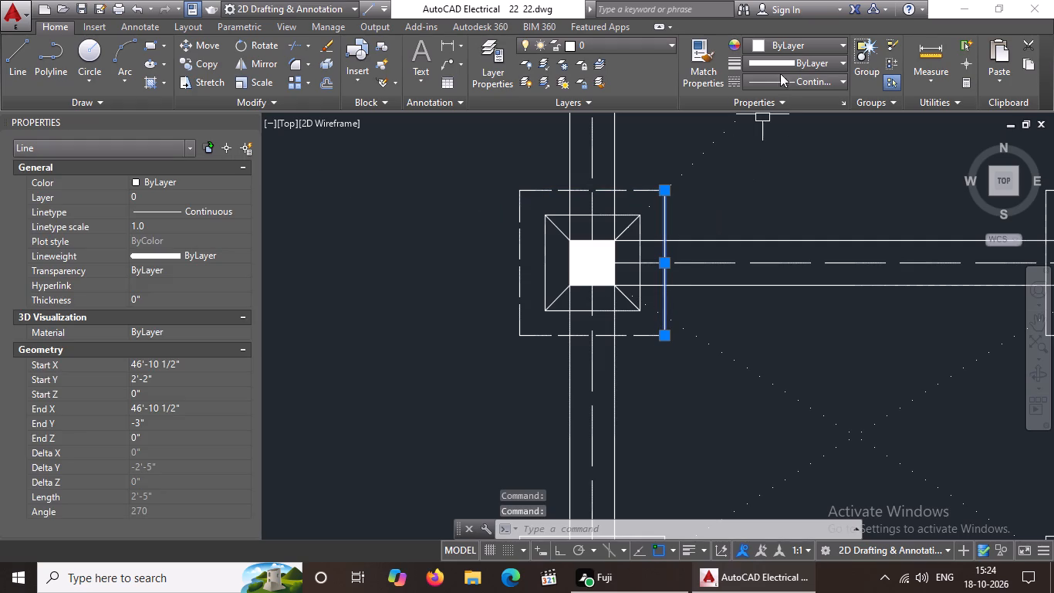
{"action": "left_click", "coordinate": [791, 76]}
{"action": "left_click", "coordinate": [796, 136]}
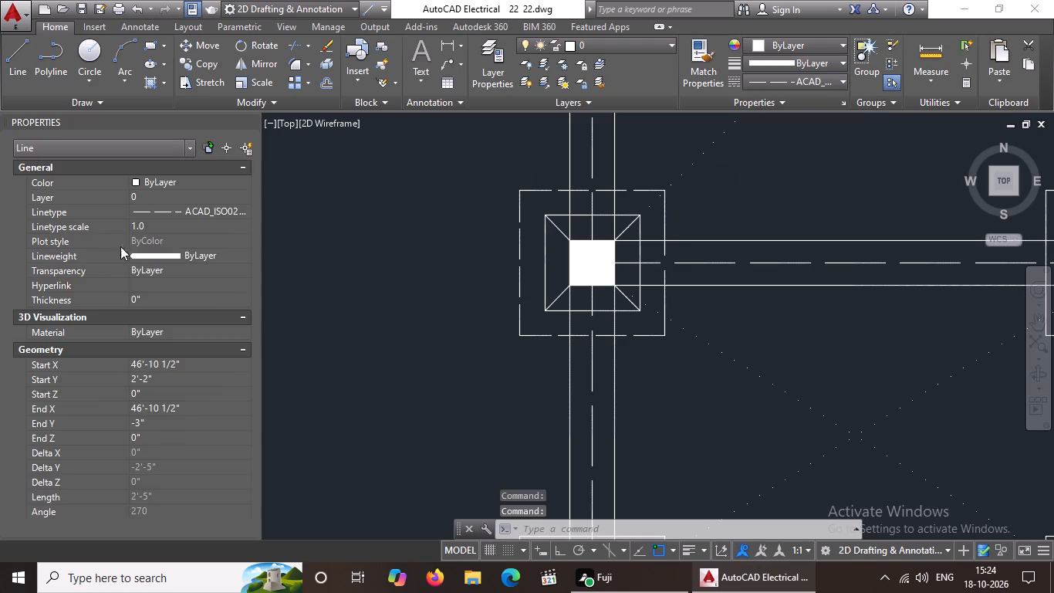
{"action": "left_click", "coordinate": [178, 226]}
{"action": "key", "text": "BackSpace"}
{"action": "key", "text": "BackSpace"}
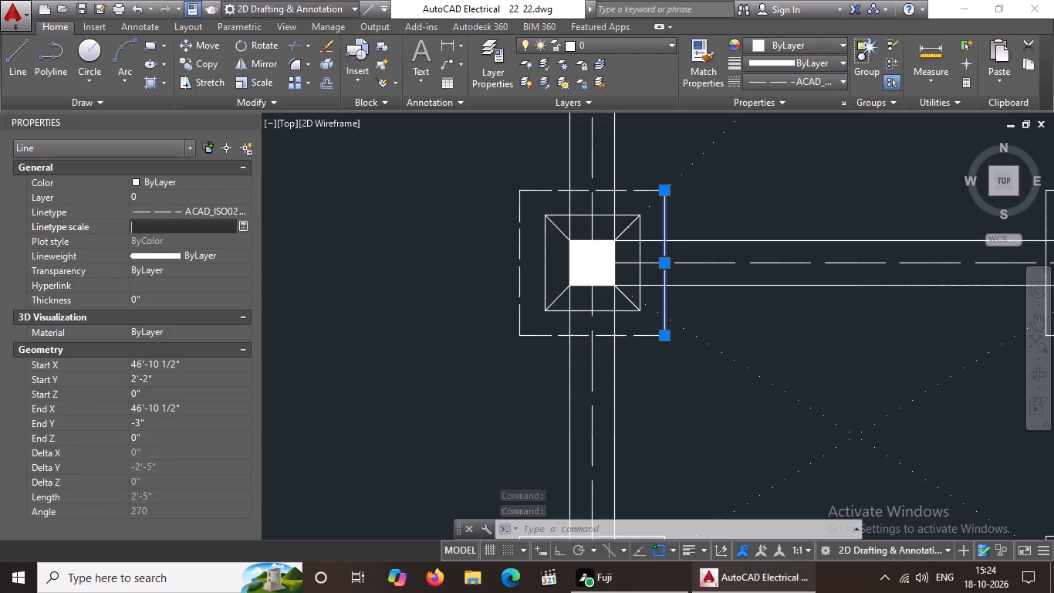
{"action": "key", "text": "BackSpace"}
{"action": "key", "text": "BackSpace"}
{"action": "type", "text": "0.5"}
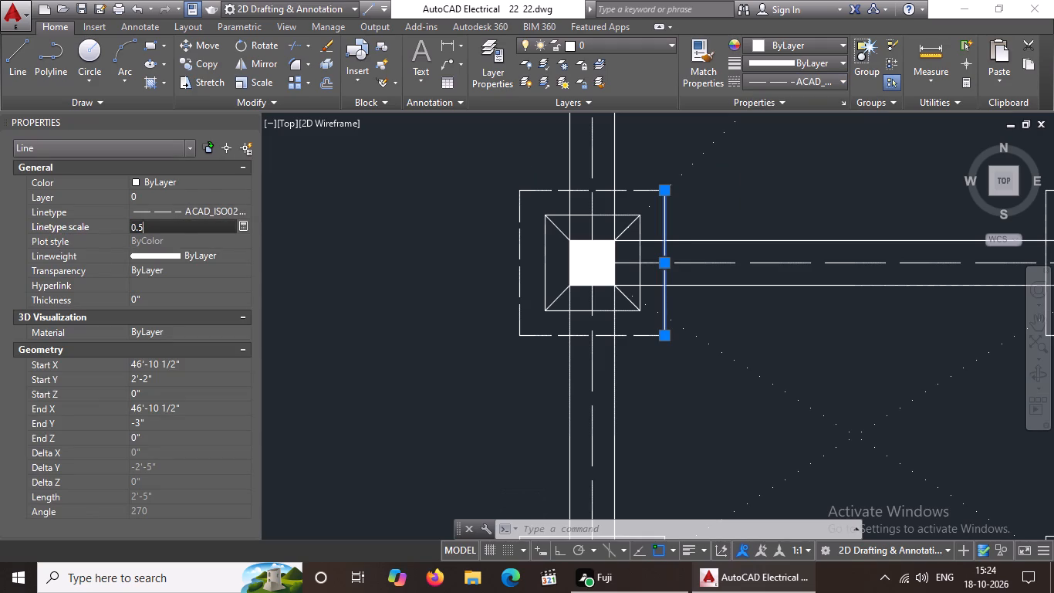
{"action": "key", "text": "Return"}
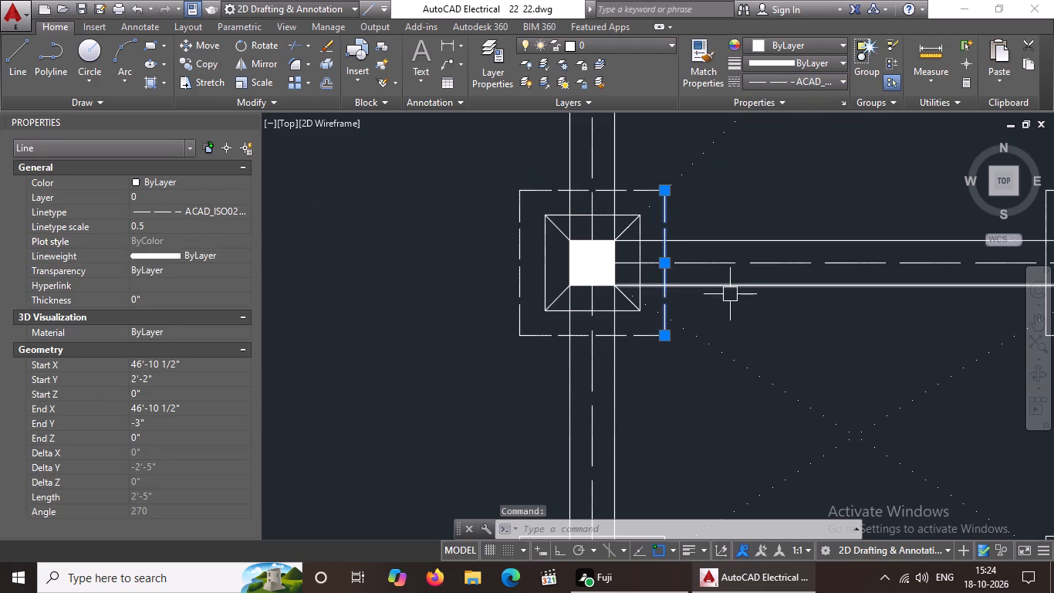
{"action": "scroll", "coordinate": [735, 296], "scroll_direction": "down", "scroll_amount": 1}
{"action": "key", "text": "Escape"}
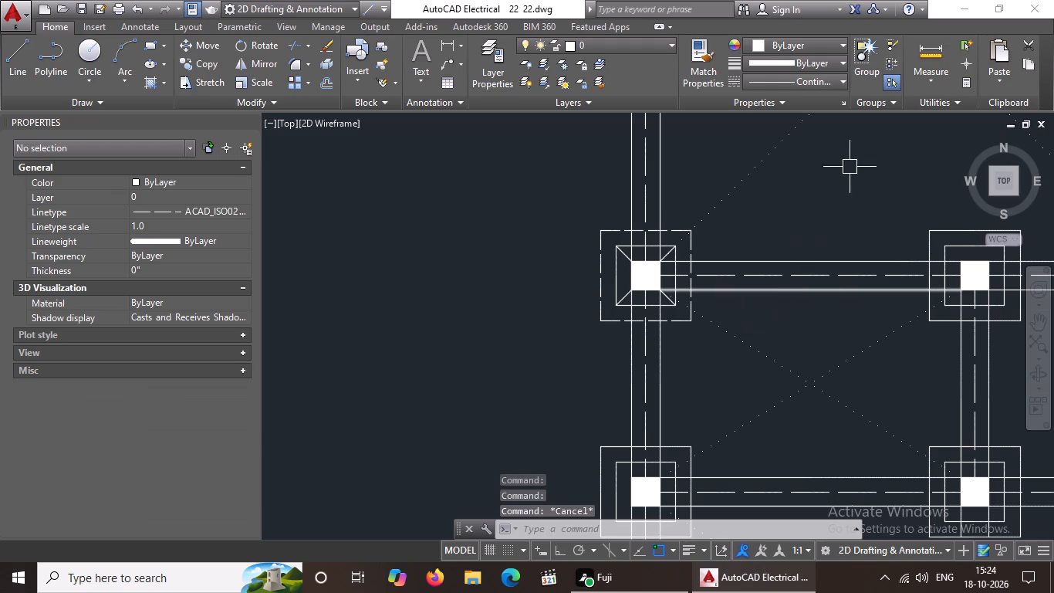
Draw the two left diagonals of the third footing down the foundation plan's left edge, joining the inner square's corners to the column corners.
{"action": "scroll", "coordinate": [812, 367], "scroll_direction": "down", "scroll_amount": 1}
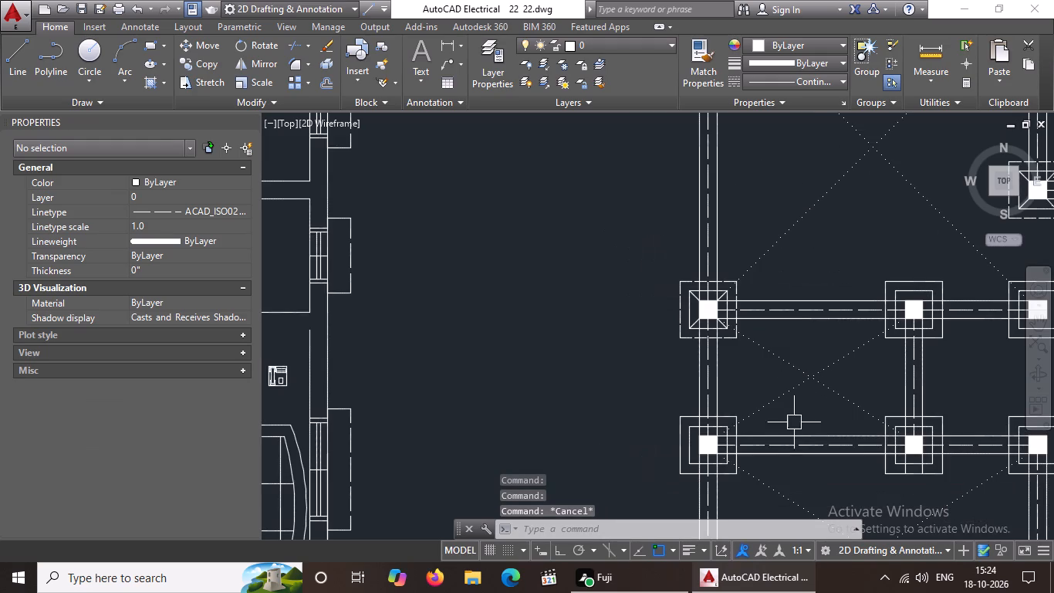
{"action": "middle_click_drag", "start_coordinate": [795, 429], "coordinate": [714, 248]}
{"action": "middle_click_drag", "start_coordinate": [676, 361], "coordinate": [701, 239]}
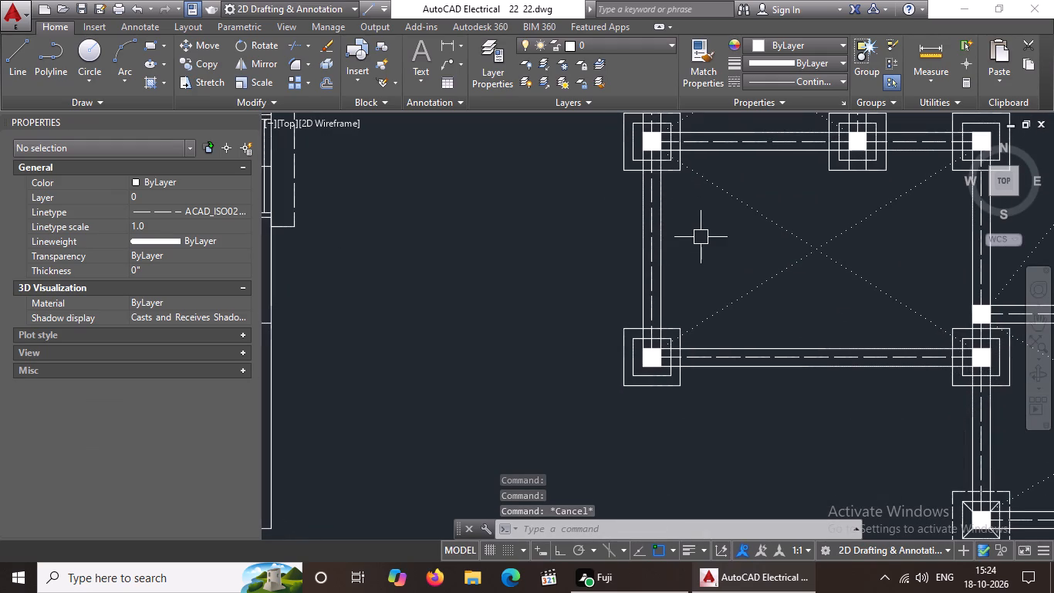
{"action": "middle_click_drag", "start_coordinate": [684, 283], "coordinate": [665, 386]}
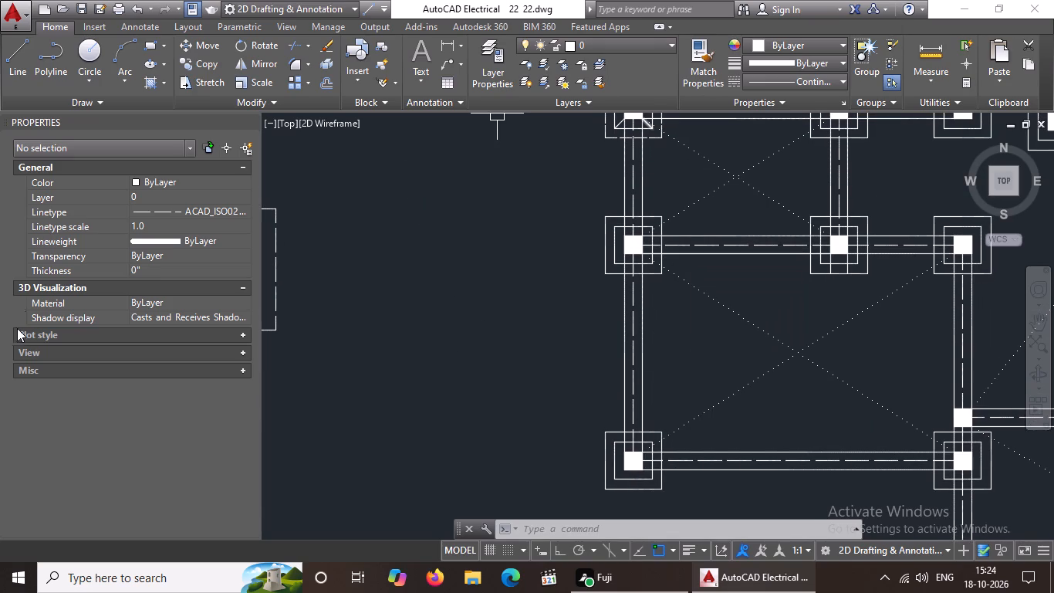
{"action": "left_click", "coordinate": [12, 62]}
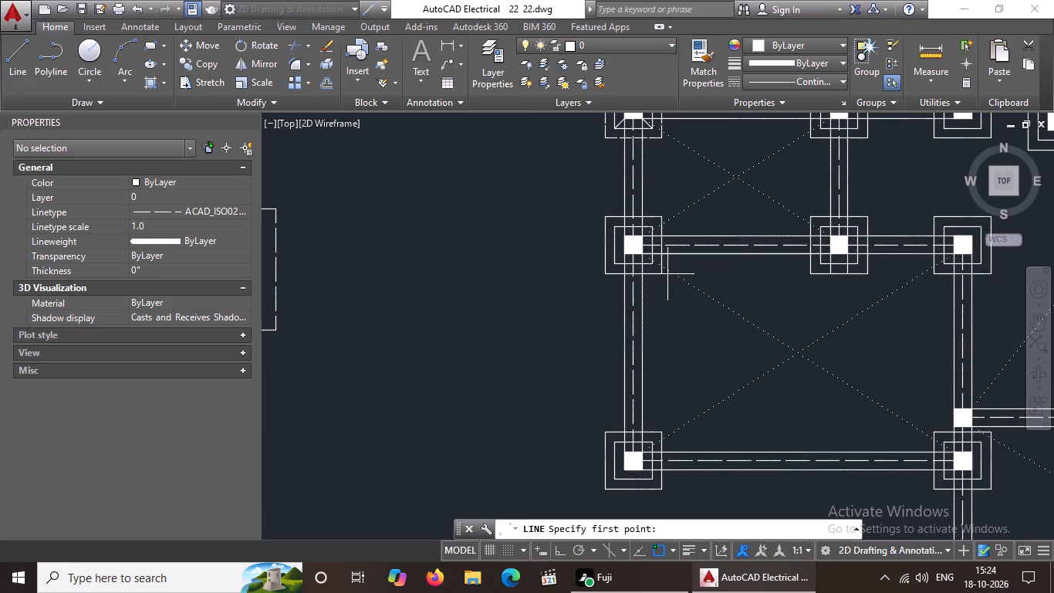
{"action": "scroll", "coordinate": [620, 217], "scroll_direction": "up", "scroll_amount": 1}
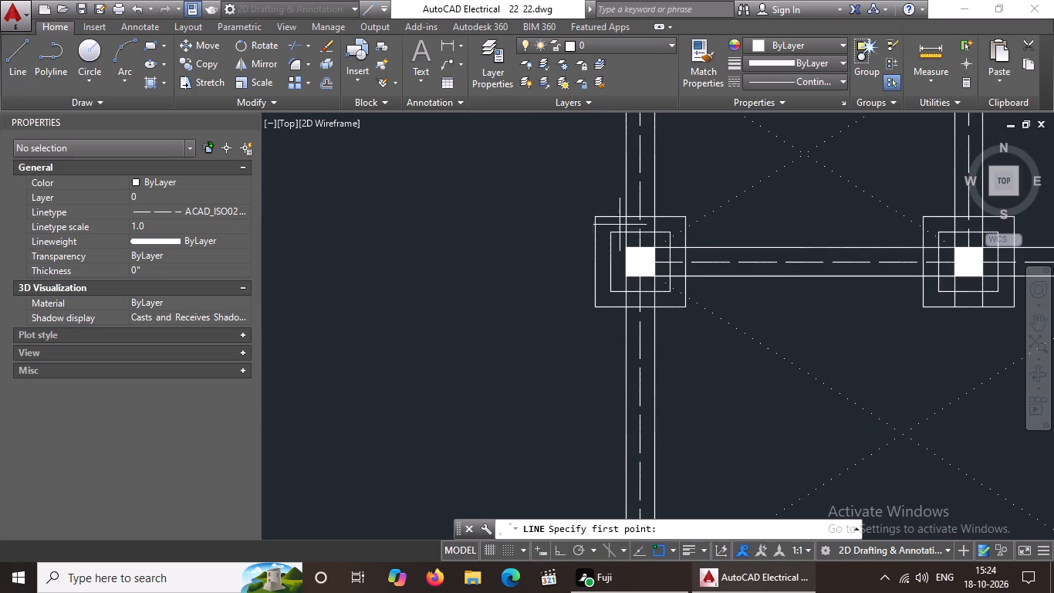
{"action": "left_click", "coordinate": [611, 233]}
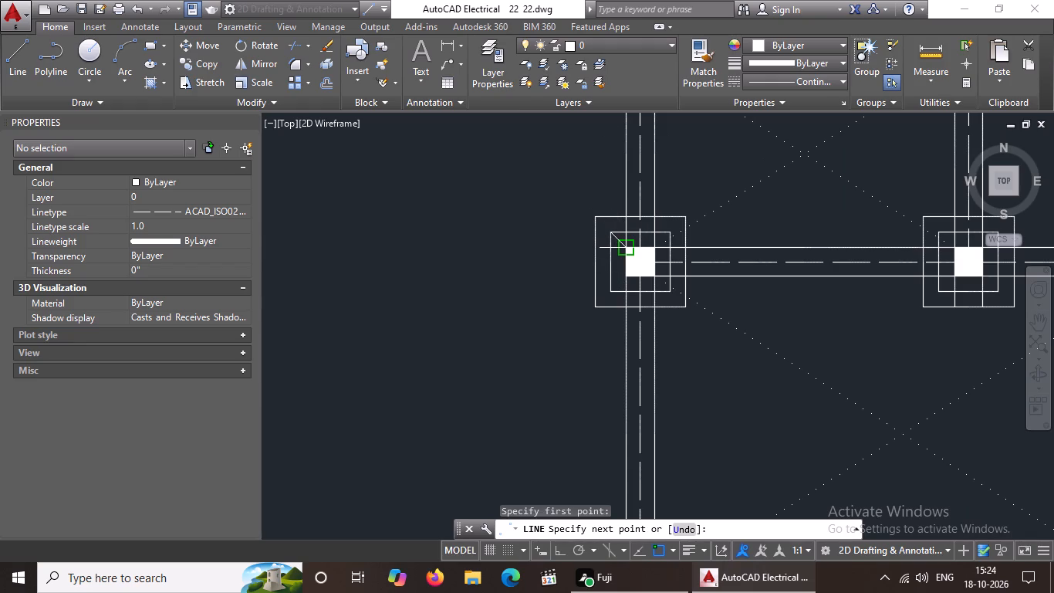
{"action": "left_click", "coordinate": [625, 248]}
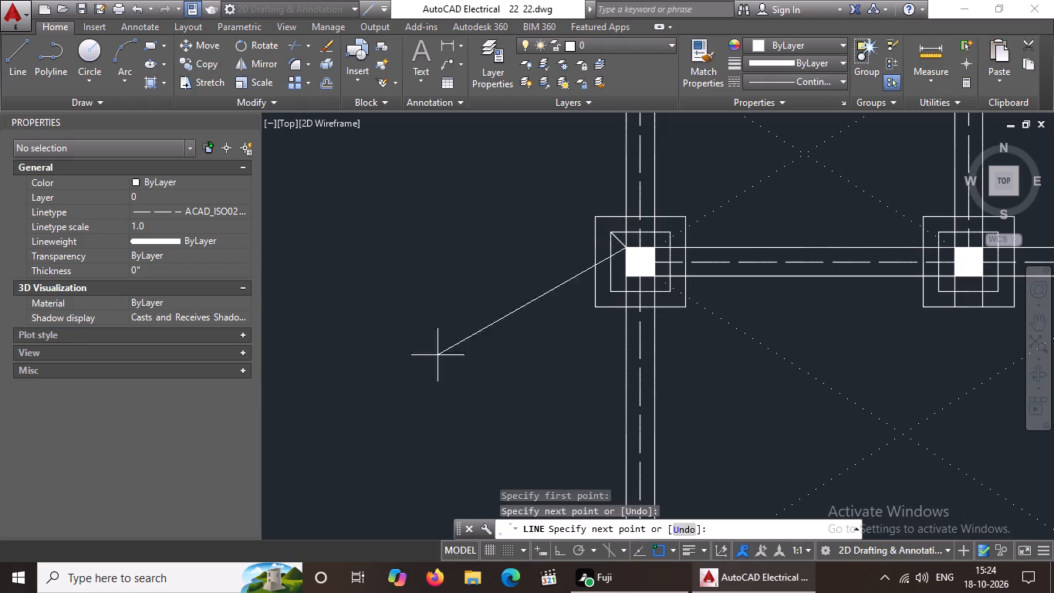
{"action": "key", "text": "Escape"}
{"action": "left_click", "coordinate": [15, 60]}
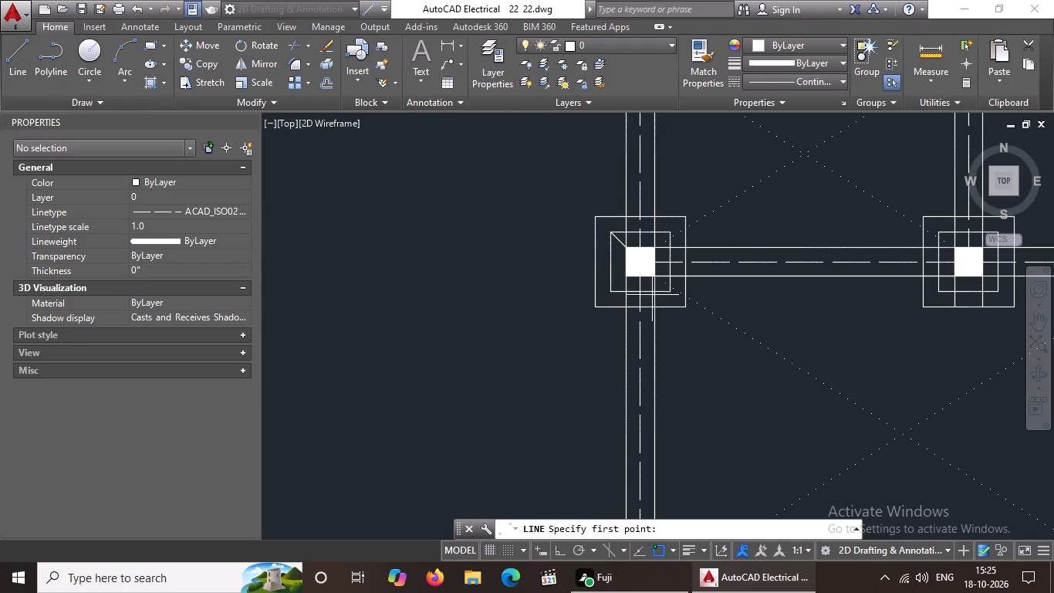
{"action": "left_click", "coordinate": [614, 293]}
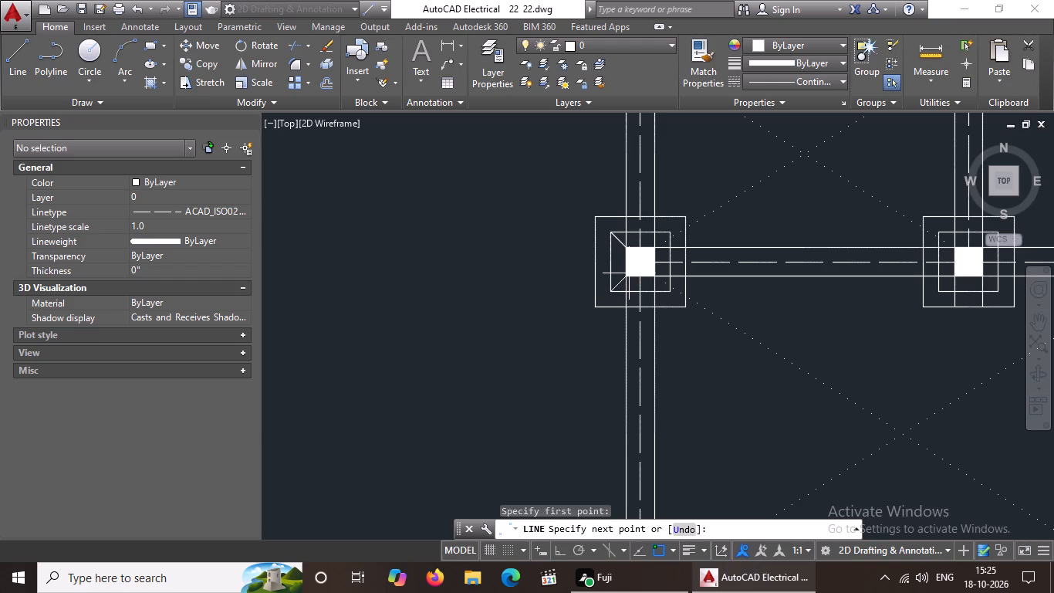
{"action": "left_click", "coordinate": [626, 276]}
{"action": "key", "text": "Escape"}
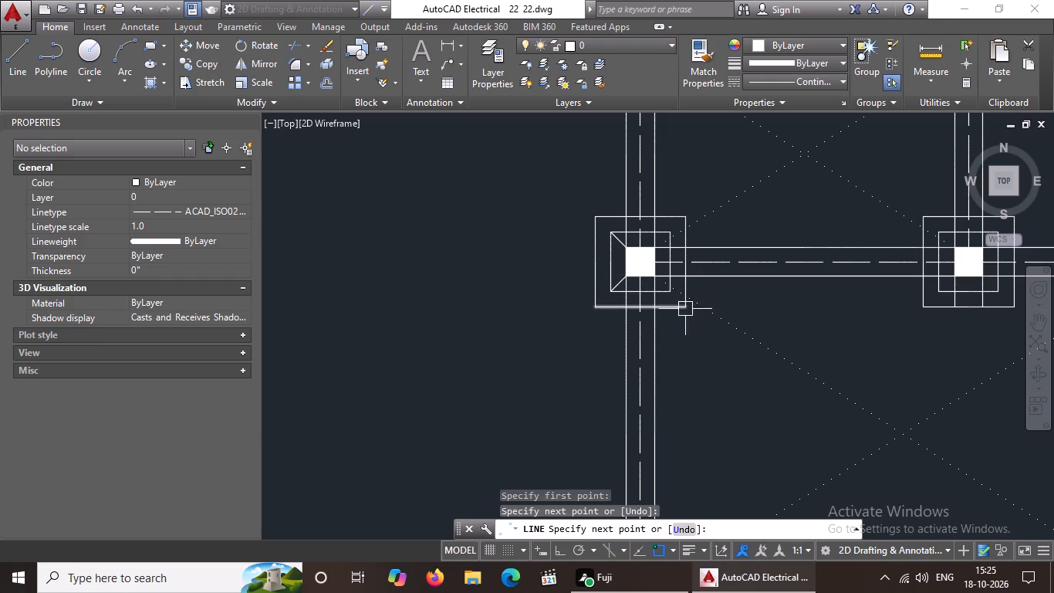
Draw the two right diagonals of the third footing down the left edge, joining the column corners to the inner square's corners.
{"action": "left_click", "coordinate": [5, 55]}
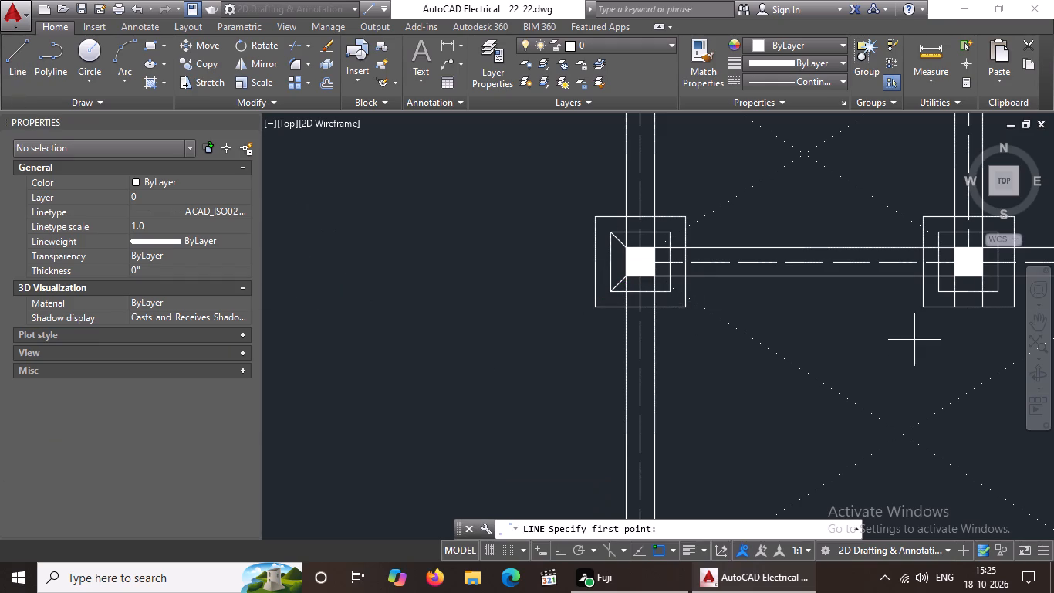
{"action": "left_click", "coordinate": [661, 274]}
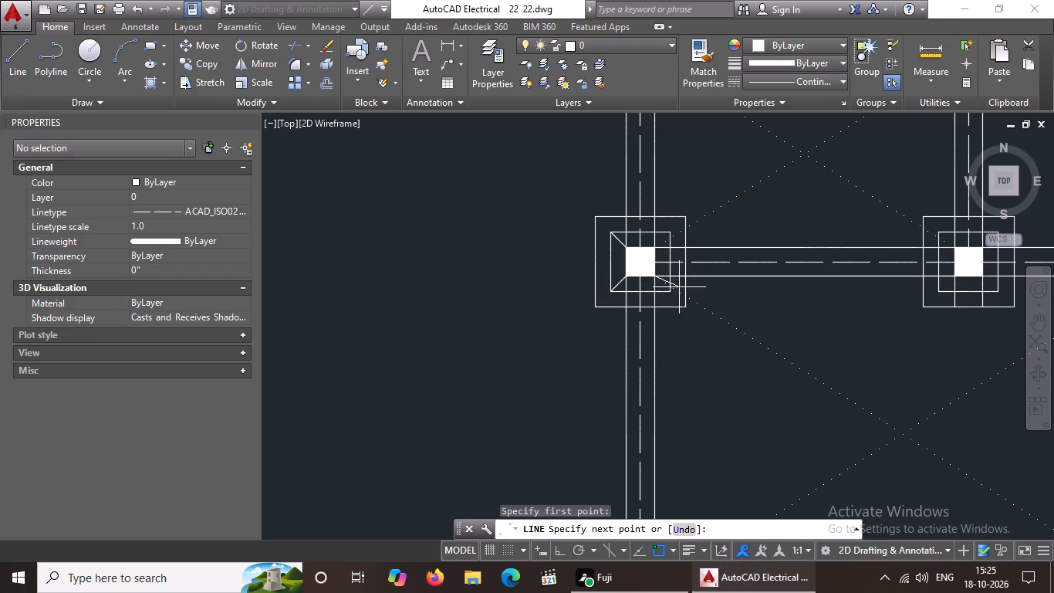
{"action": "left_click", "coordinate": [670, 291]}
{"action": "key", "text": "Escape"}
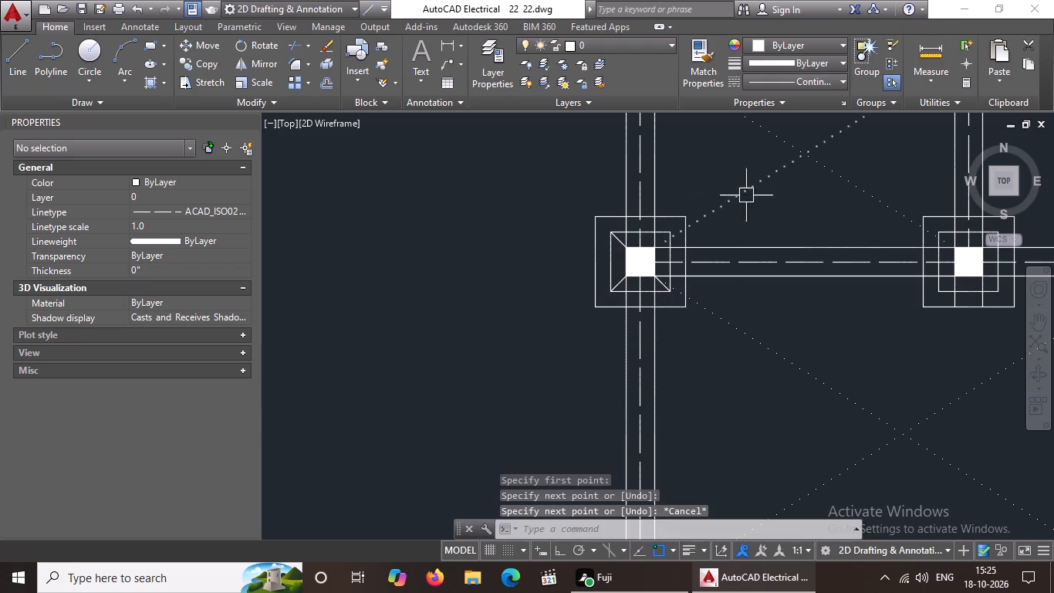
{"action": "left_click", "coordinate": [15, 59]}
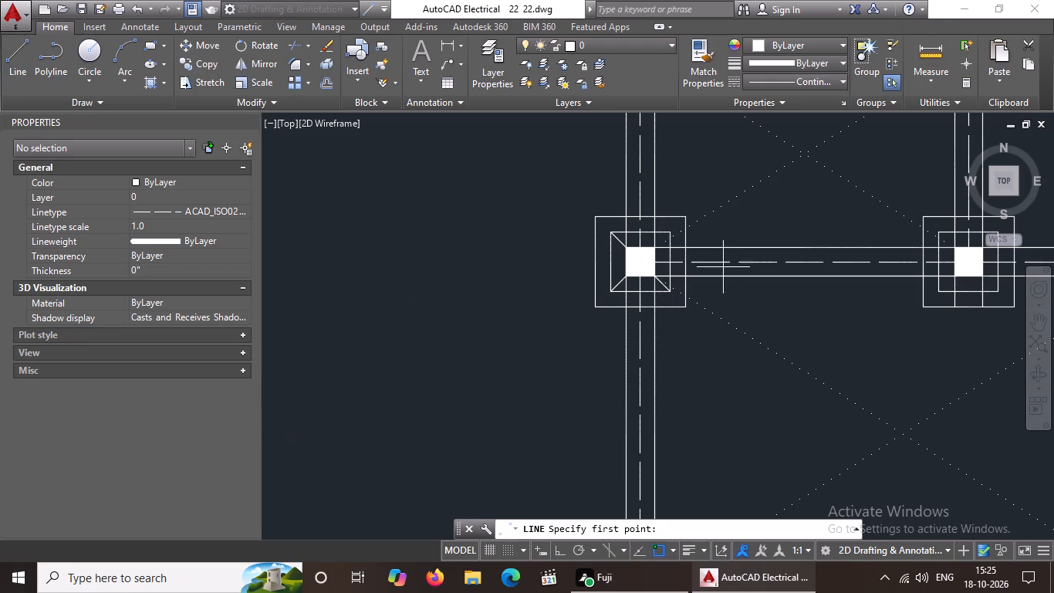
{"action": "left_click", "coordinate": [658, 248]}
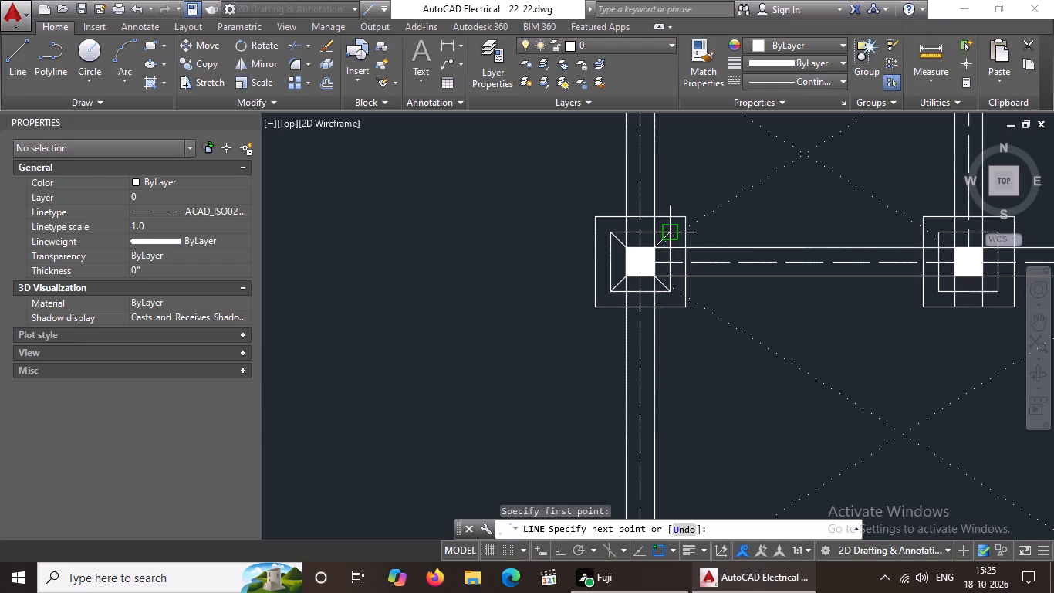
{"action": "left_click", "coordinate": [664, 235]}
{"action": "key", "text": "Escape"}
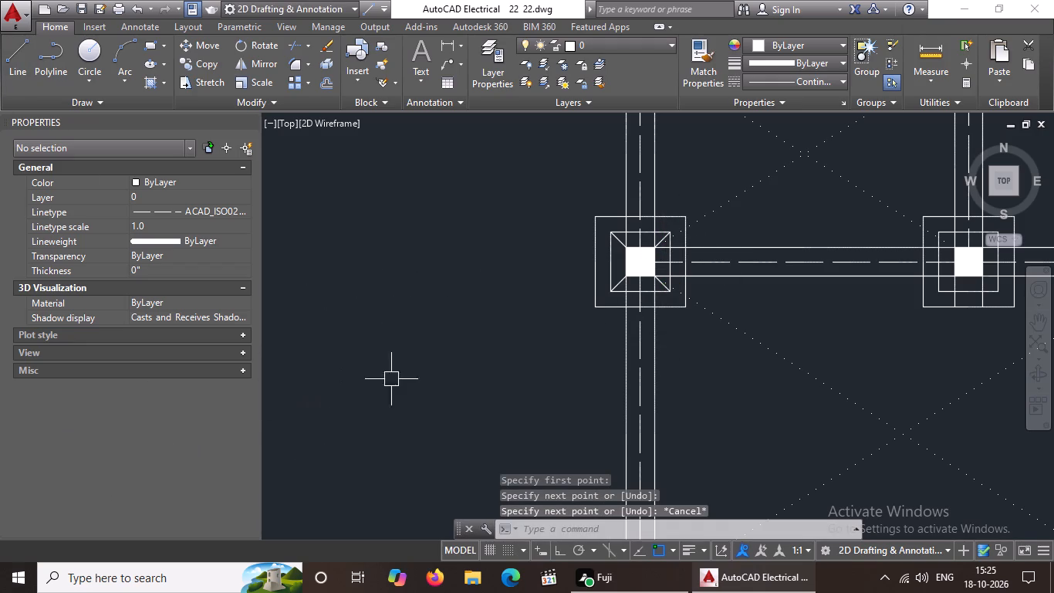
Give the left side of the third footing's outer square the ACAD_ISO02W100 linetype with a linetype scale of 0.5.
{"action": "left_click", "coordinate": [598, 291]}
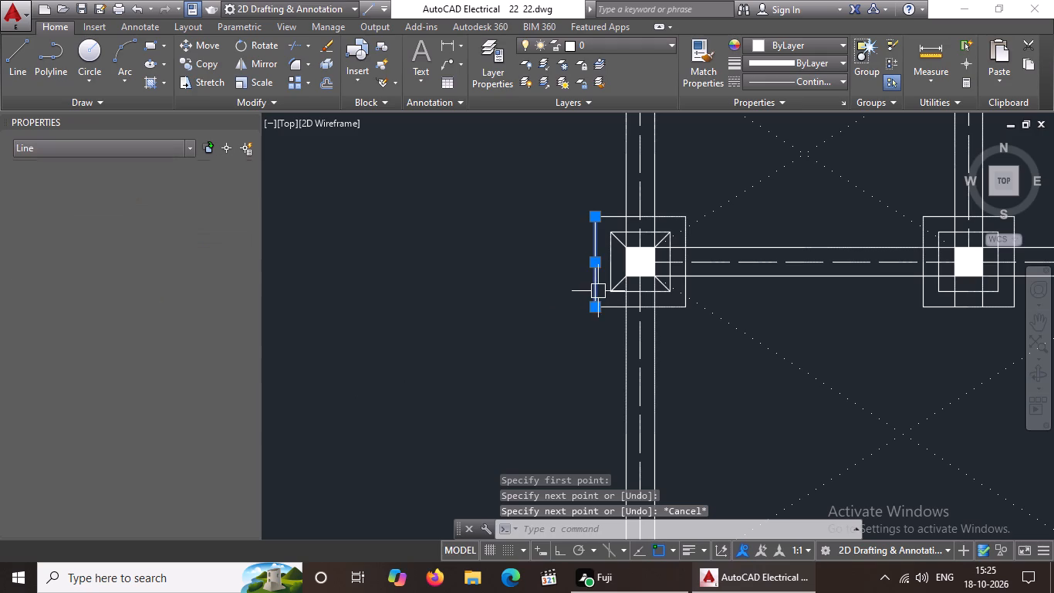
{"action": "left_click", "coordinate": [828, 76]}
{"action": "left_click", "coordinate": [798, 141]}
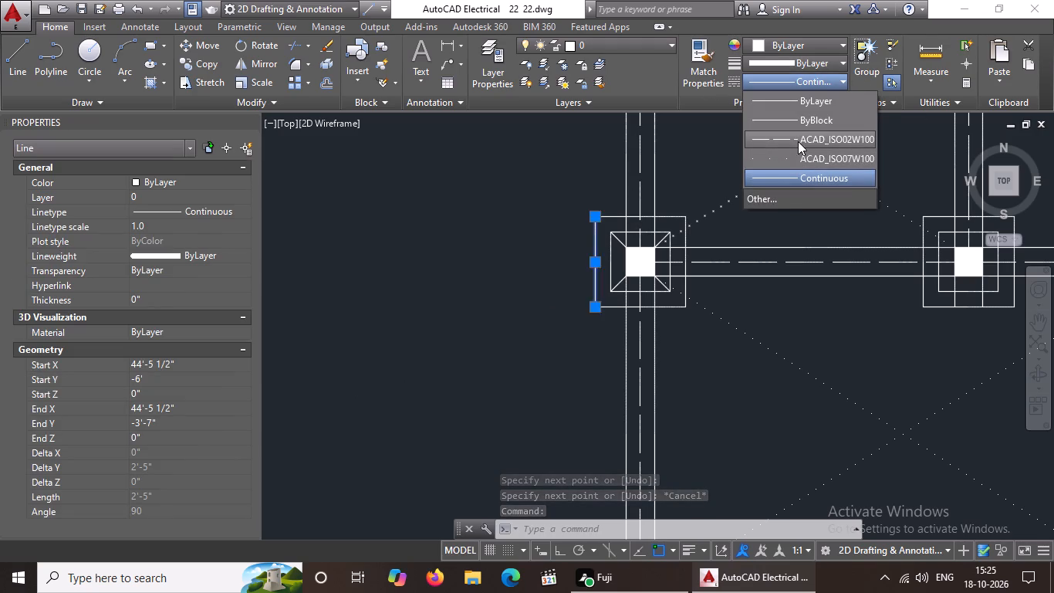
{"action": "left_click", "coordinate": [181, 222]}
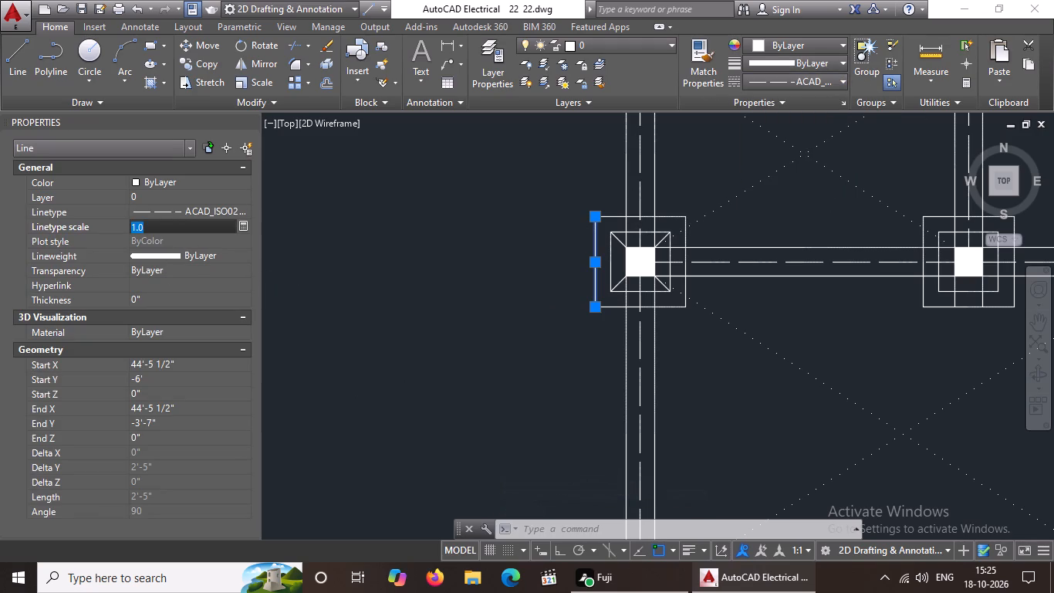
{"action": "key", "text": "BackSpace"}
{"action": "key", "text": "BackSpace"}
{"action": "key", "text": "BackSpace"}
{"action": "key", "text": "BackSpace"}
{"action": "type", "text": "0.5"}
{"action": "key", "text": "Return"}
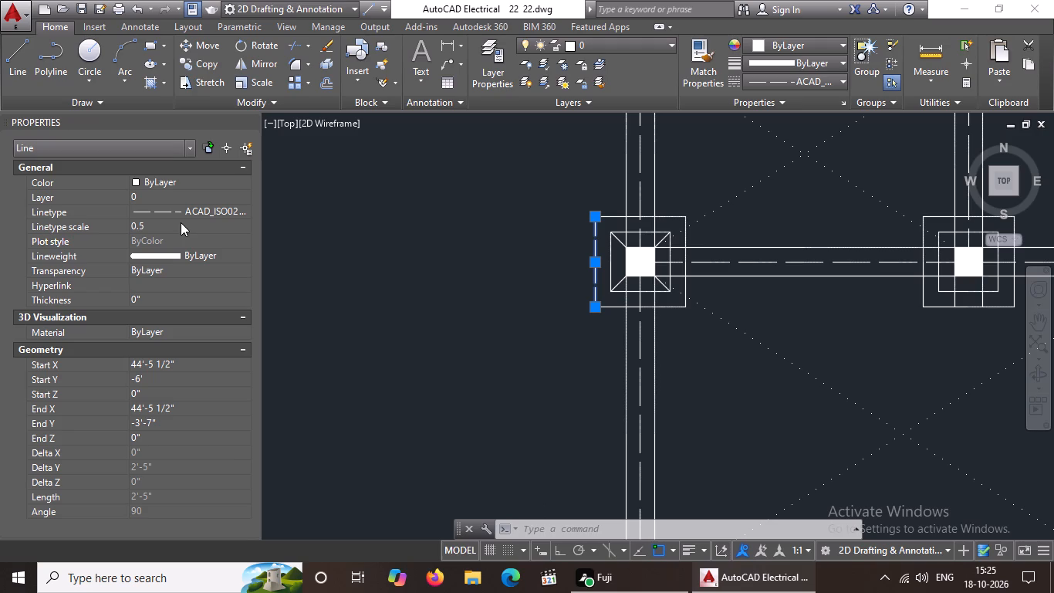
Give the lower side of the same outer square the ACAD_ISO02W100 linetype with a linetype scale of 0.5.
{"action": "left_click", "coordinate": [678, 309]}
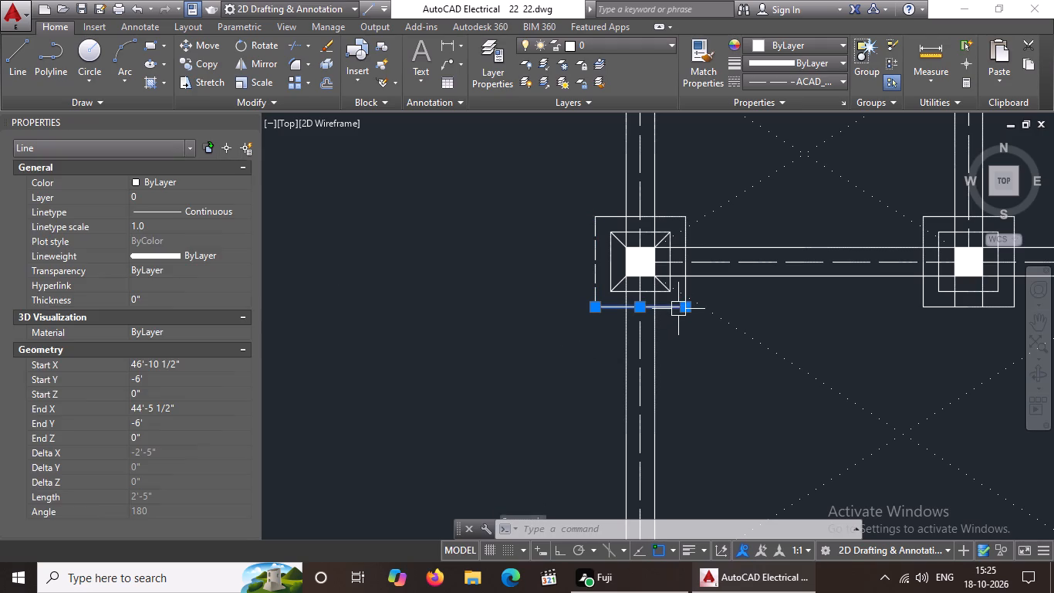
{"action": "left_click", "coordinate": [775, 81]}
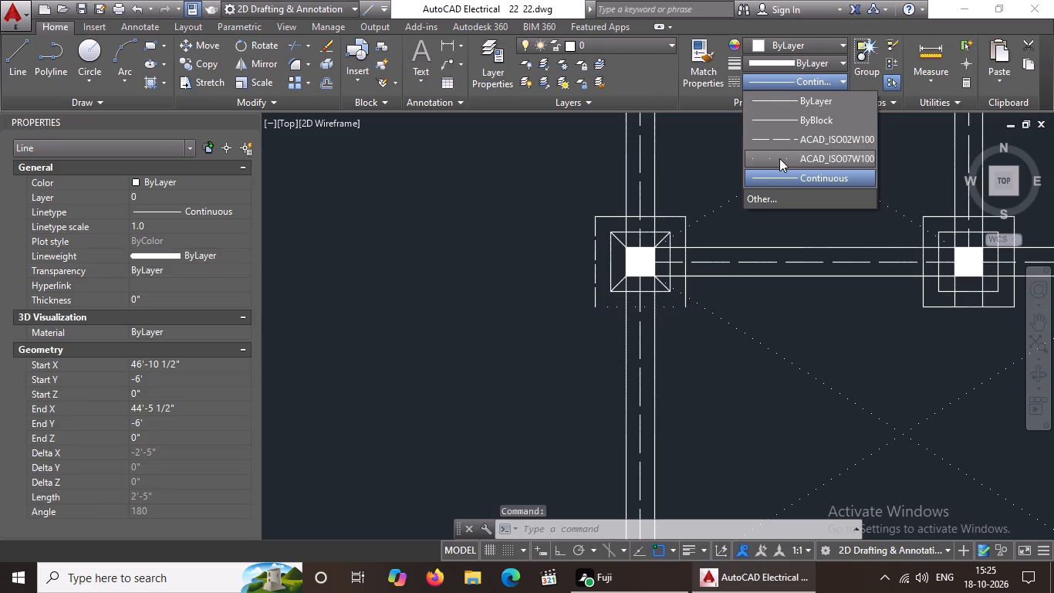
{"action": "left_click", "coordinate": [779, 137]}
{"action": "left_click", "coordinate": [174, 222]}
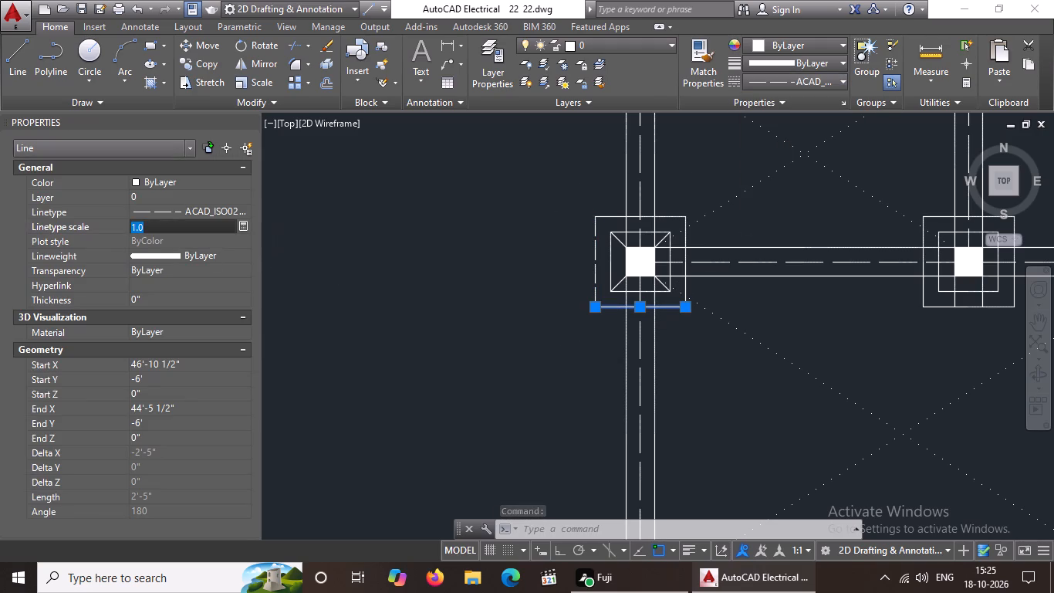
{"action": "key", "text": "BackSpace"}
{"action": "key", "text": "BackSpace"}
{"action": "key", "text": "BackSpace"}
{"action": "key", "text": "BackSpace"}
{"action": "key", "text": "BackSpace"}
{"action": "type", "text": "0.5"}
{"action": "key", "text": "Return"}
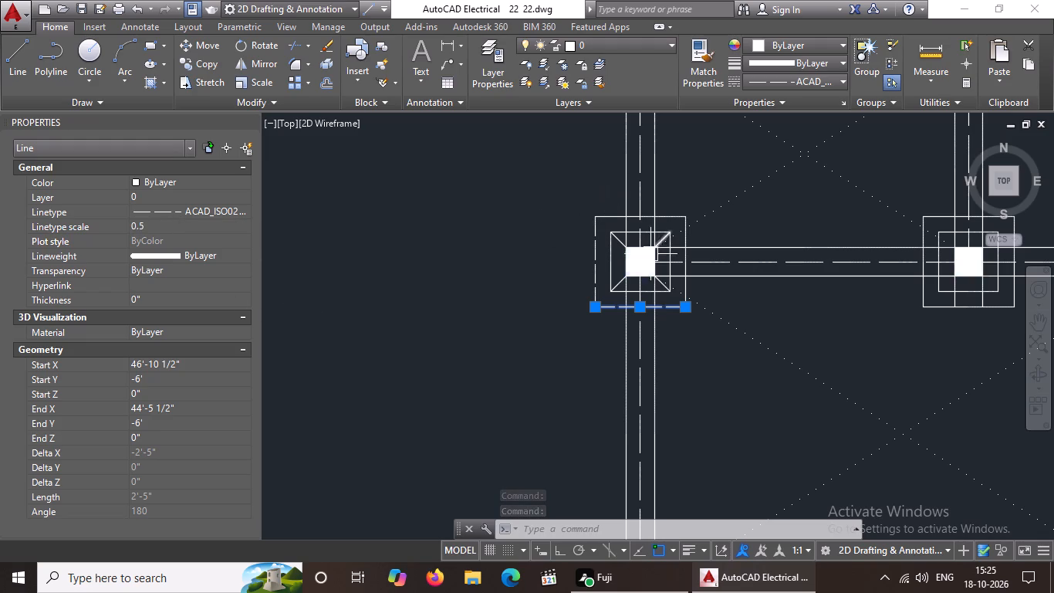
Give the upper side of the same outer square the ACAD_ISO02W100 linetype with a linetype scale of 0.5.
{"action": "scroll", "coordinate": [651, 252], "scroll_direction": "up", "scroll_amount": 2}
{"action": "left_click", "coordinate": [542, 161]}
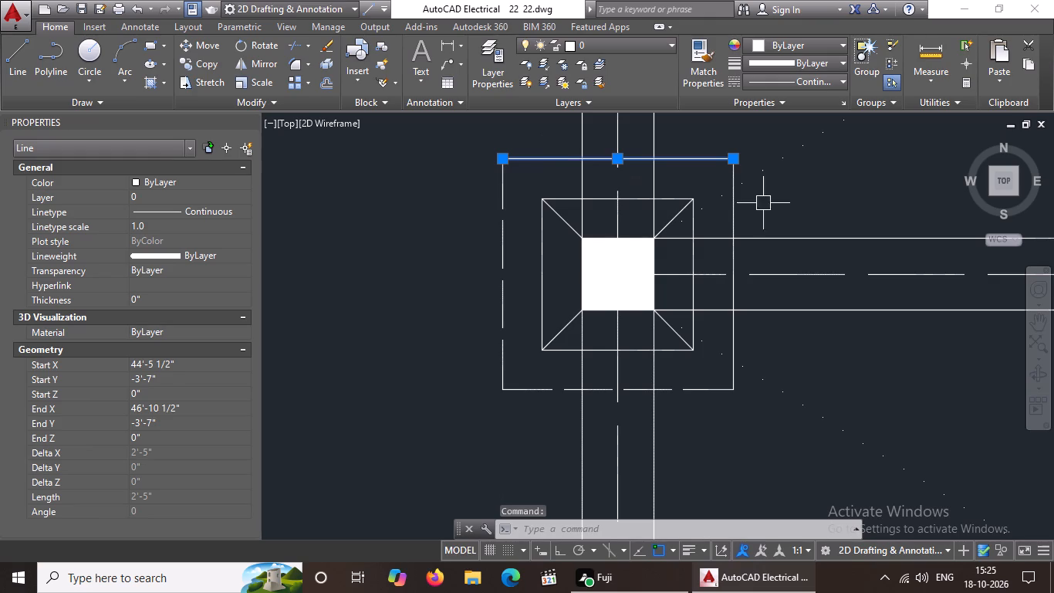
{"action": "left_click", "coordinate": [838, 83]}
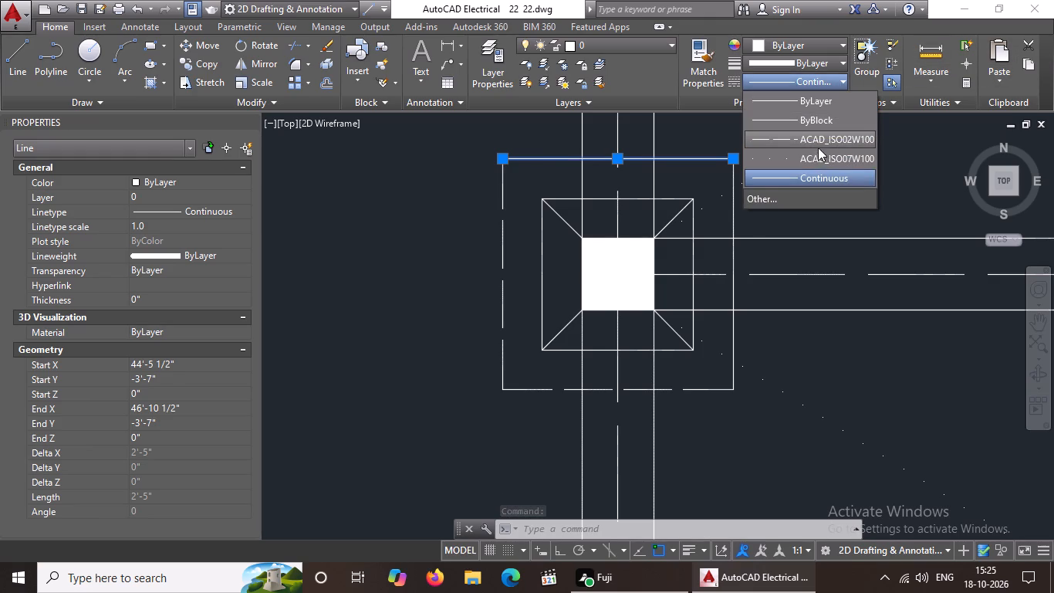
{"action": "left_click", "coordinate": [818, 142]}
{"action": "left_click", "coordinate": [177, 225]}
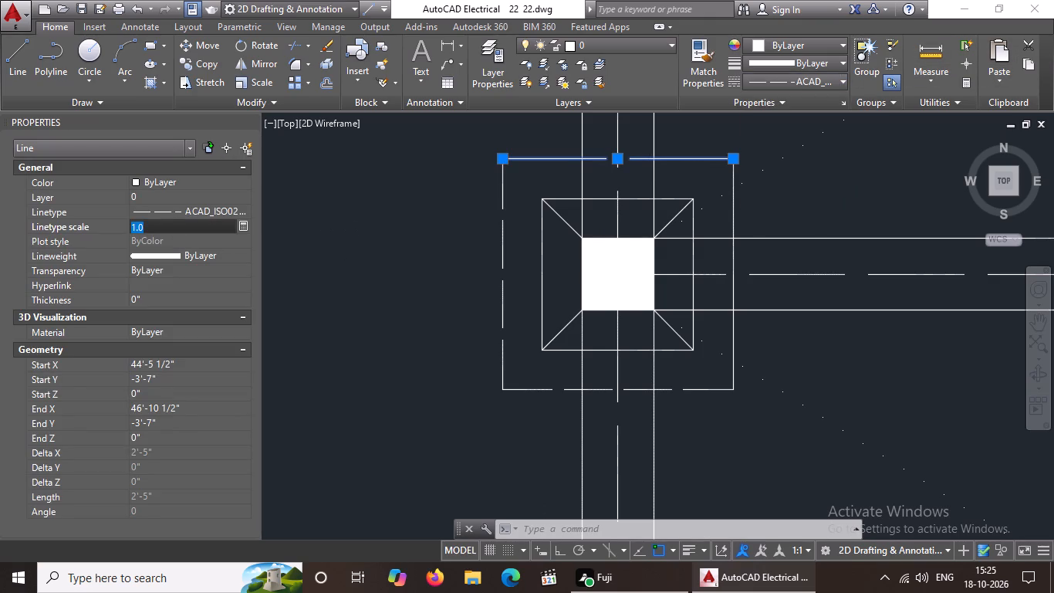
{"action": "key", "text": "BackSpace"}
{"action": "key", "text": "BackSpace"}
{"action": "key", "text": "BackSpace"}
{"action": "key", "text": "BackSpace"}
{"action": "key", "text": "BackSpace"}
{"action": "type", "text": "0.5"}
{"action": "key", "text": "Return"}
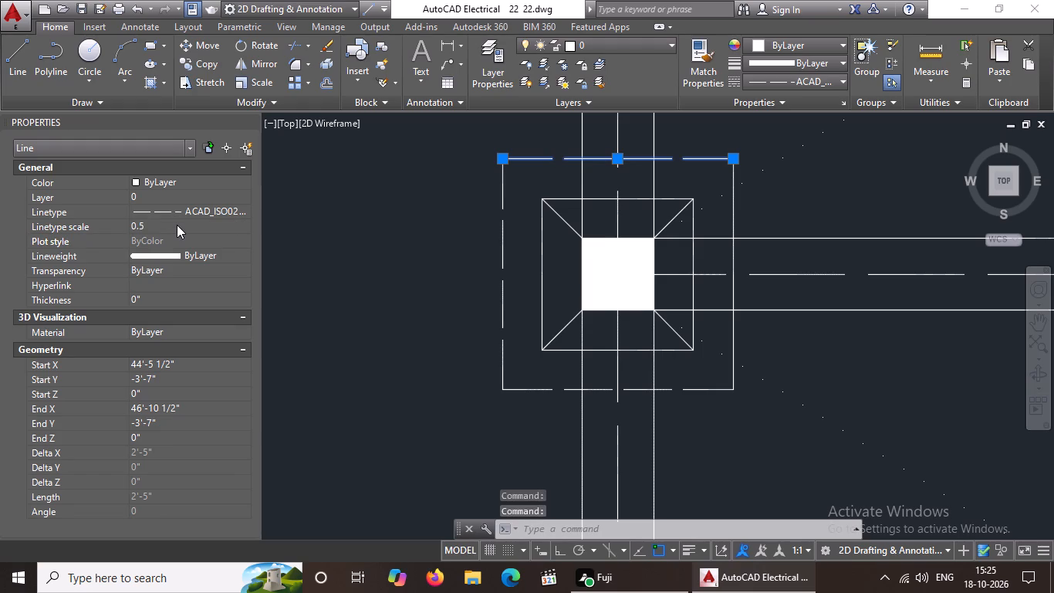
Give the right side of the same outer square the ACAD_ISO02W100 linetype with a linetype scale of 0.5.
{"action": "left_click", "coordinate": [734, 341]}
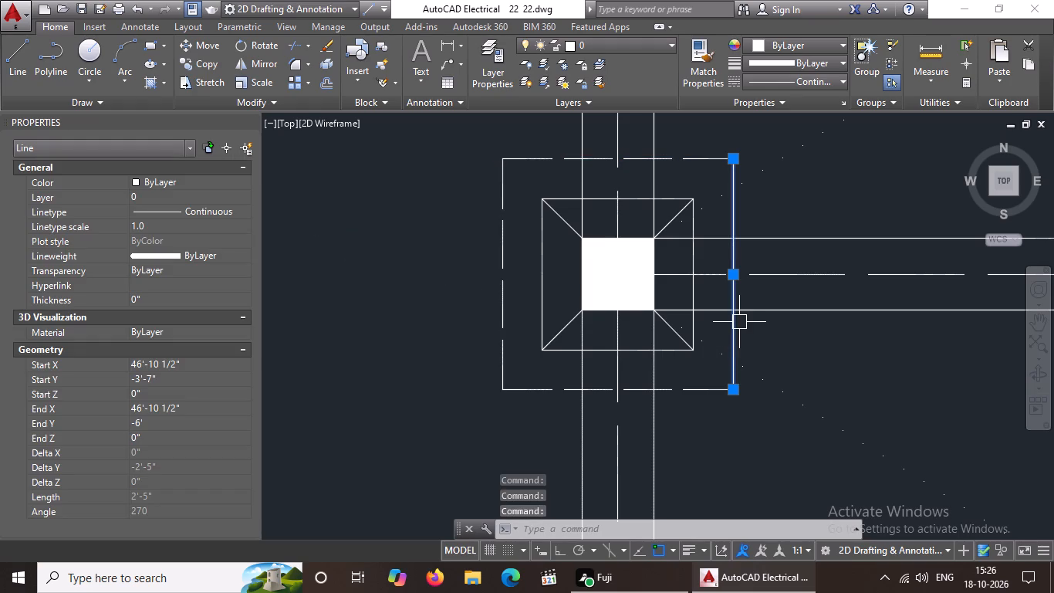
{"action": "left_click", "coordinate": [765, 81]}
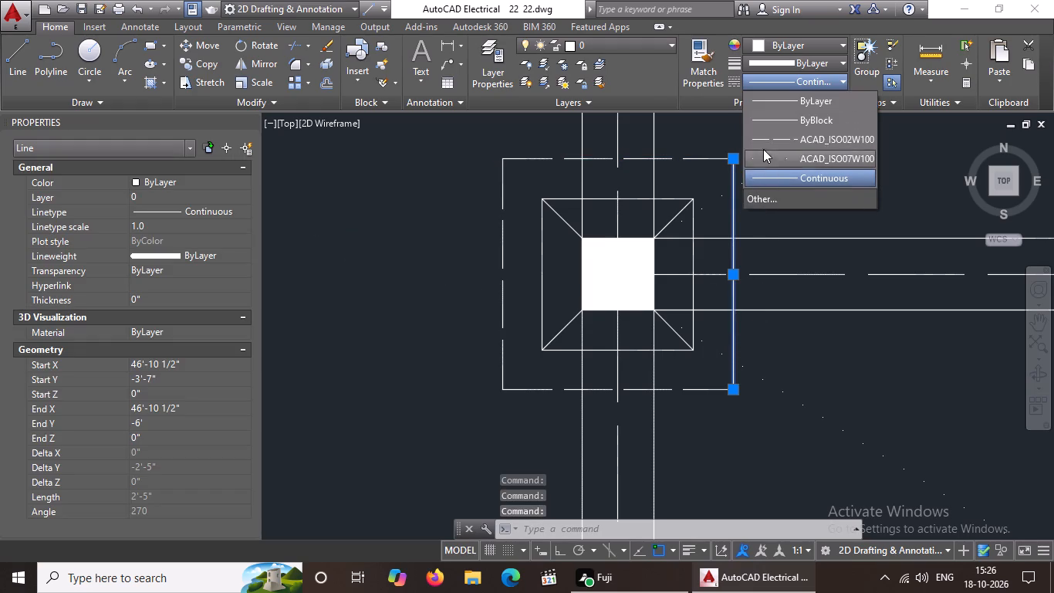
{"action": "left_click", "coordinate": [765, 141]}
{"action": "left_click", "coordinate": [148, 223]}
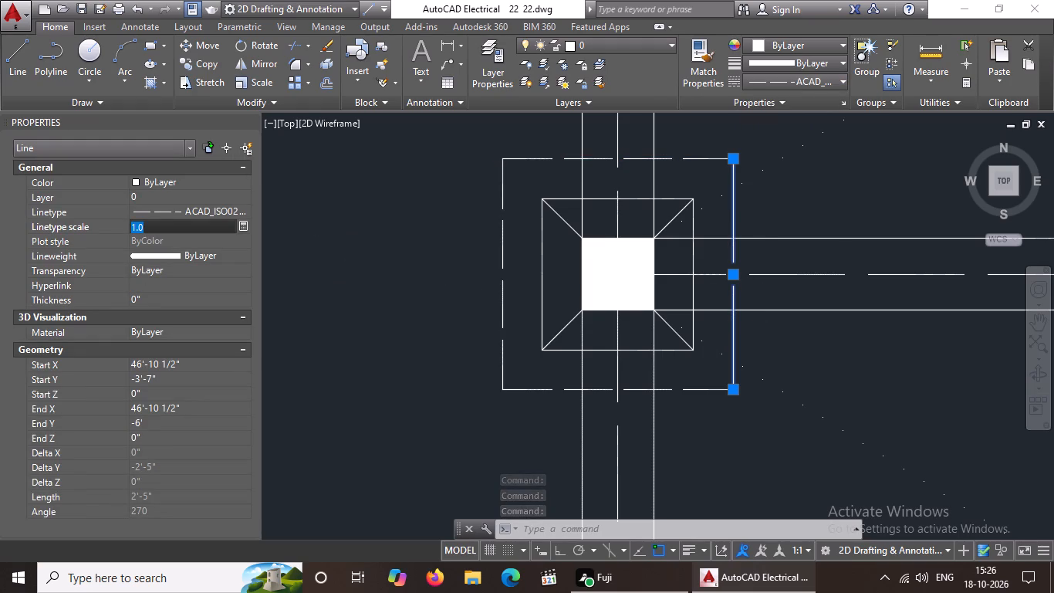
{"action": "key", "text": "BackSpace"}
{"action": "key", "text": "BackSpace"}
{"action": "key", "text": "BackSpace"}
{"action": "key", "text": "BackSpace"}
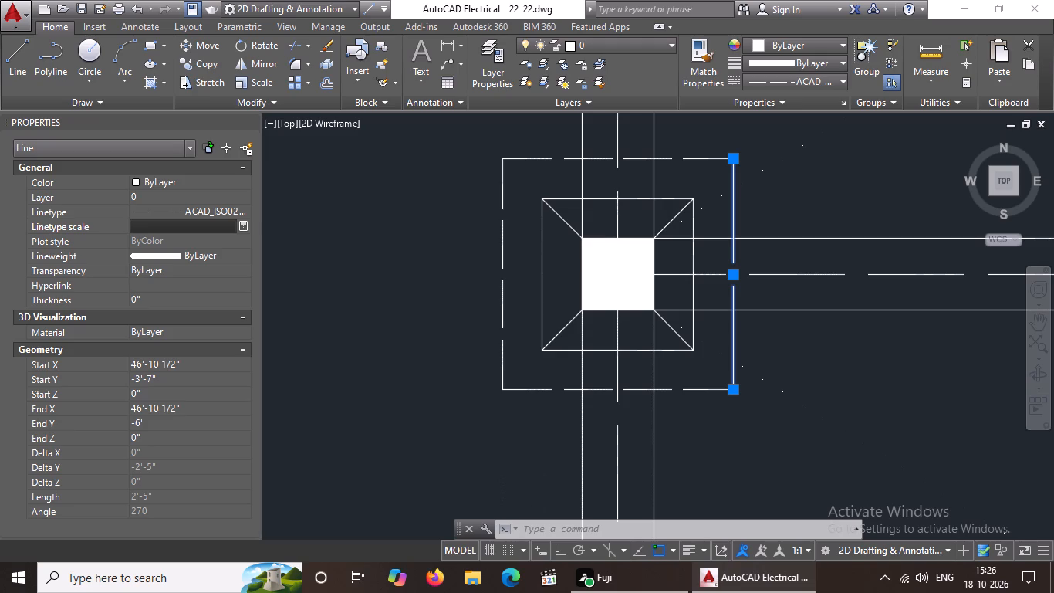
{"action": "type", "text": "0.5"}
{"action": "key", "text": "Return"}
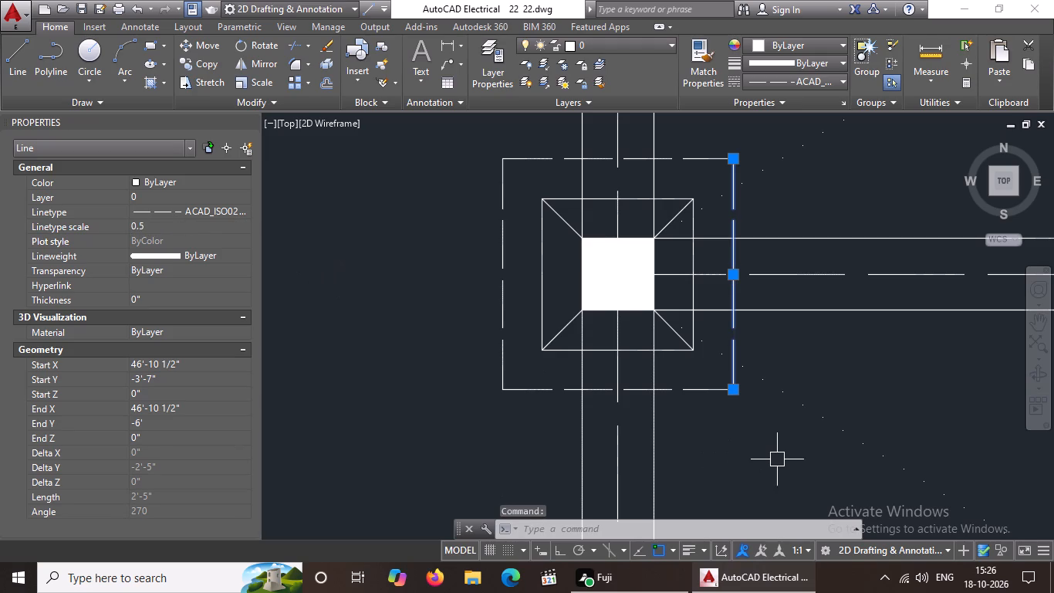
{"action": "key", "text": "Escape"}
Draw the upper-left diagonal of the fourth footing down the foundation plan's left edge, from the inner square's corner to the column corner.
{"action": "scroll", "coordinate": [803, 383], "scroll_direction": "down", "scroll_amount": 3}
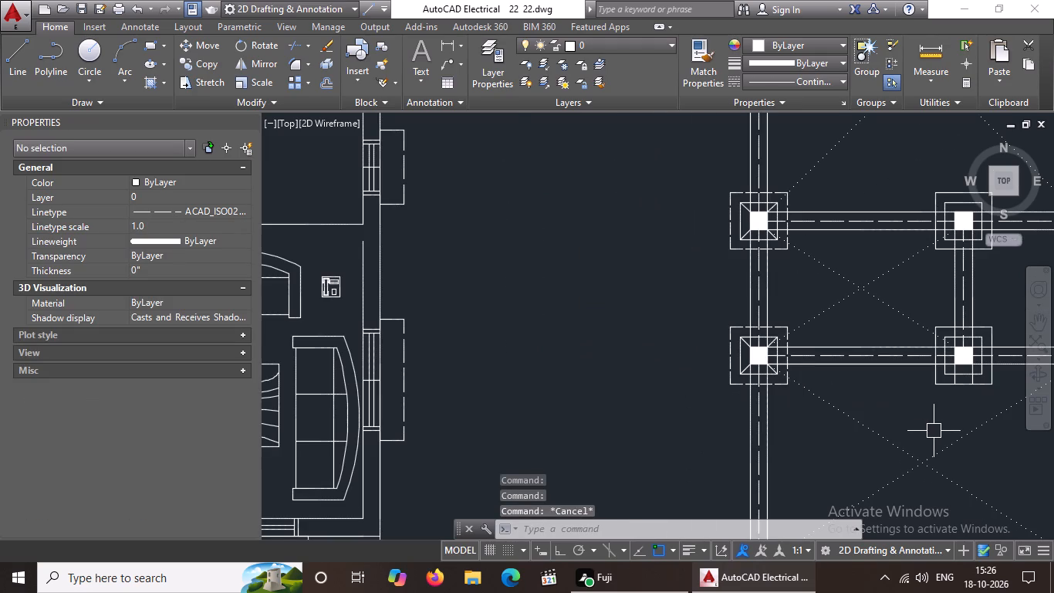
{"action": "scroll", "coordinate": [934, 430], "scroll_direction": "down", "scroll_amount": 2}
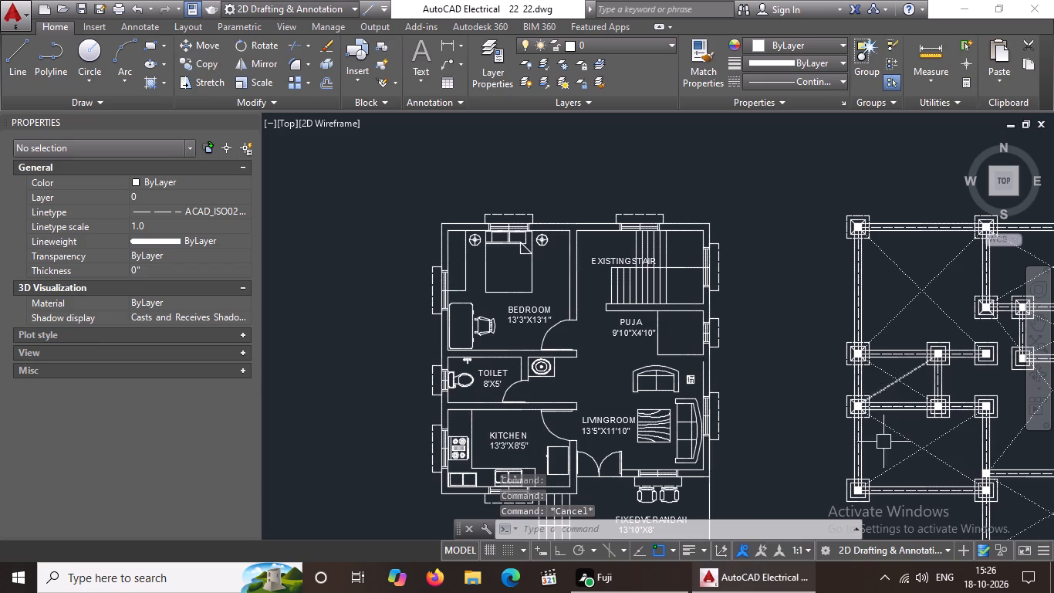
{"action": "middle_click_drag", "start_coordinate": [931, 490], "coordinate": [847, 359]}
{"action": "scroll", "coordinate": [773, 396], "scroll_direction": "up", "scroll_amount": 4}
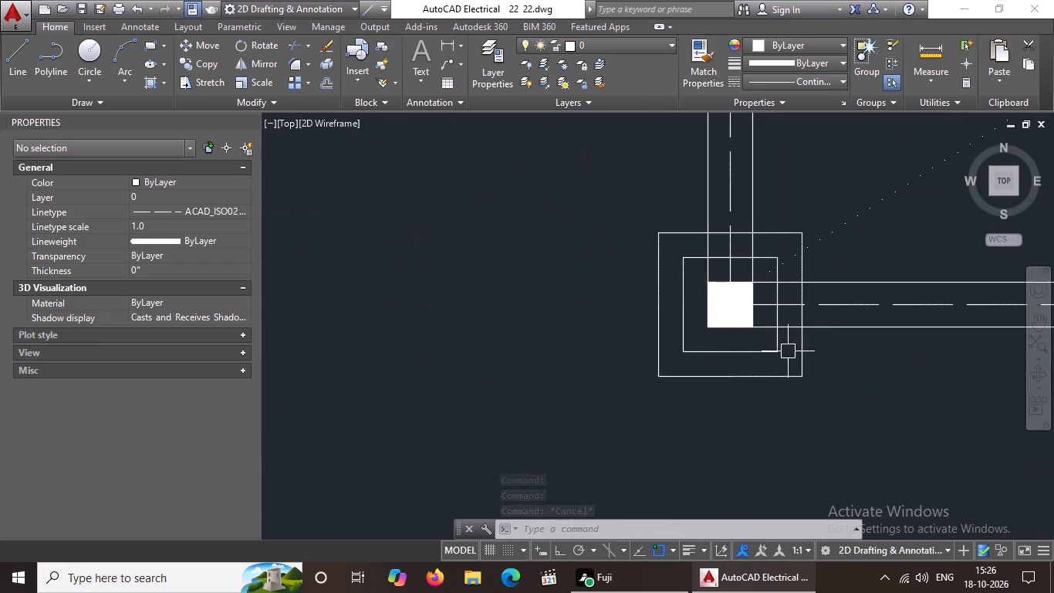
{"action": "scroll", "coordinate": [747, 348], "scroll_direction": "down", "scroll_amount": 2}
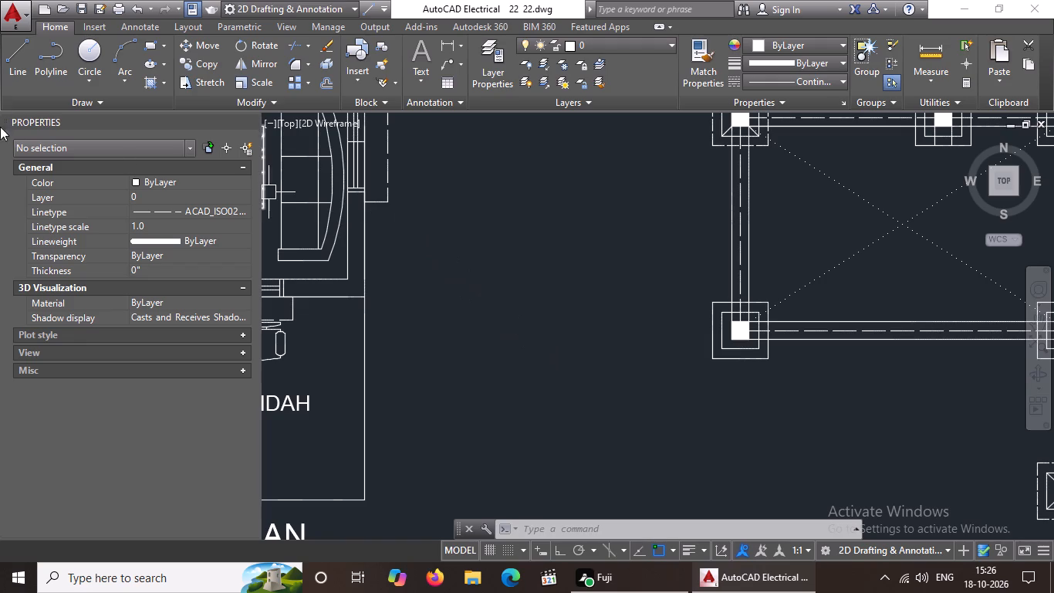
{"action": "left_click", "coordinate": [8, 60]}
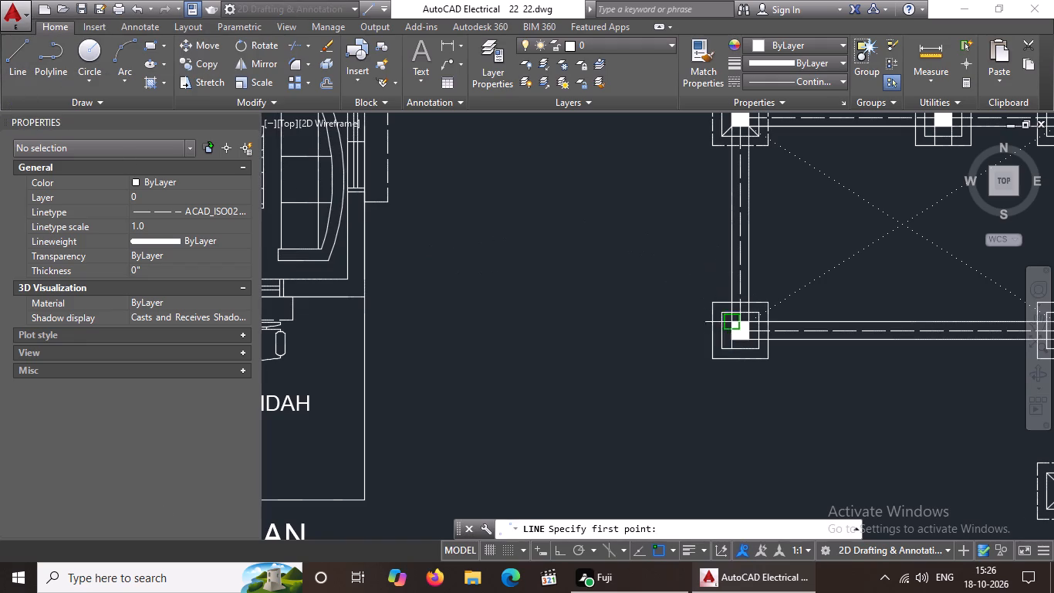
{"action": "scroll", "coordinate": [738, 344], "scroll_direction": "up", "scroll_amount": 1}
{"action": "left_click", "coordinate": [715, 287]}
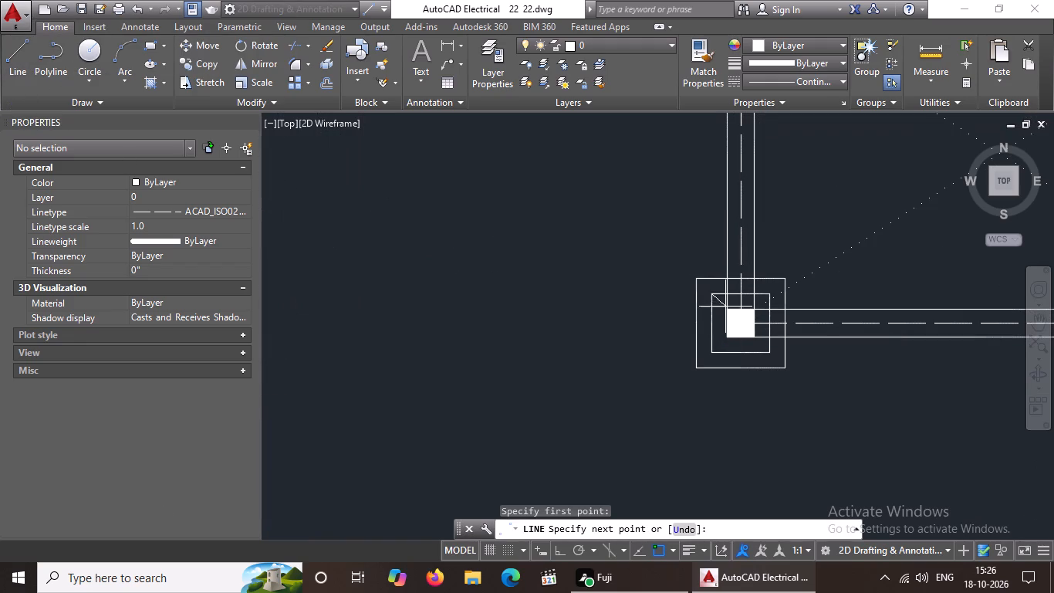
{"action": "left_click", "coordinate": [726, 312]}
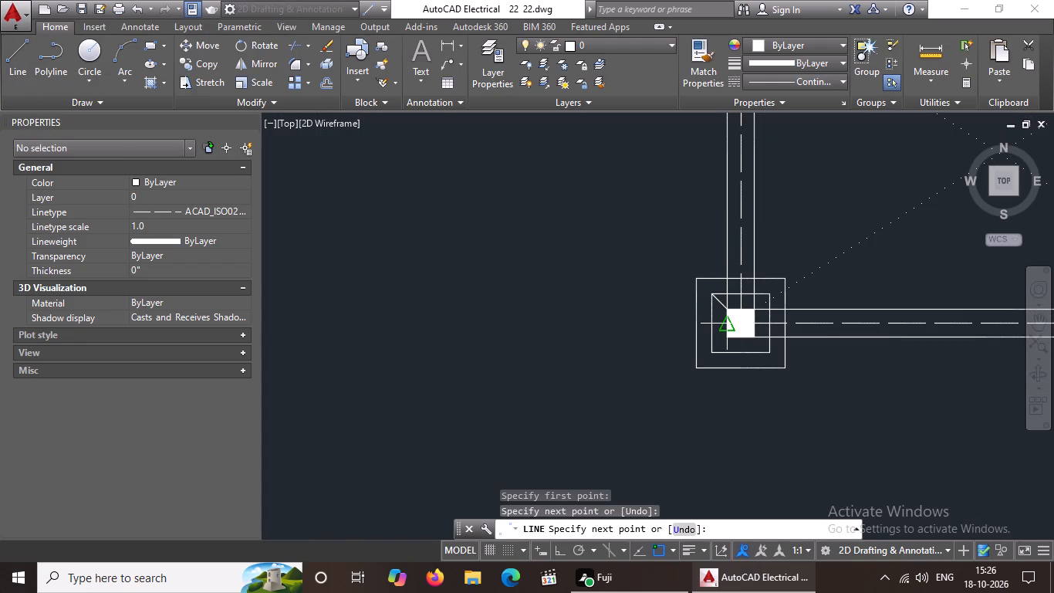
{"action": "key", "text": "Escape"}
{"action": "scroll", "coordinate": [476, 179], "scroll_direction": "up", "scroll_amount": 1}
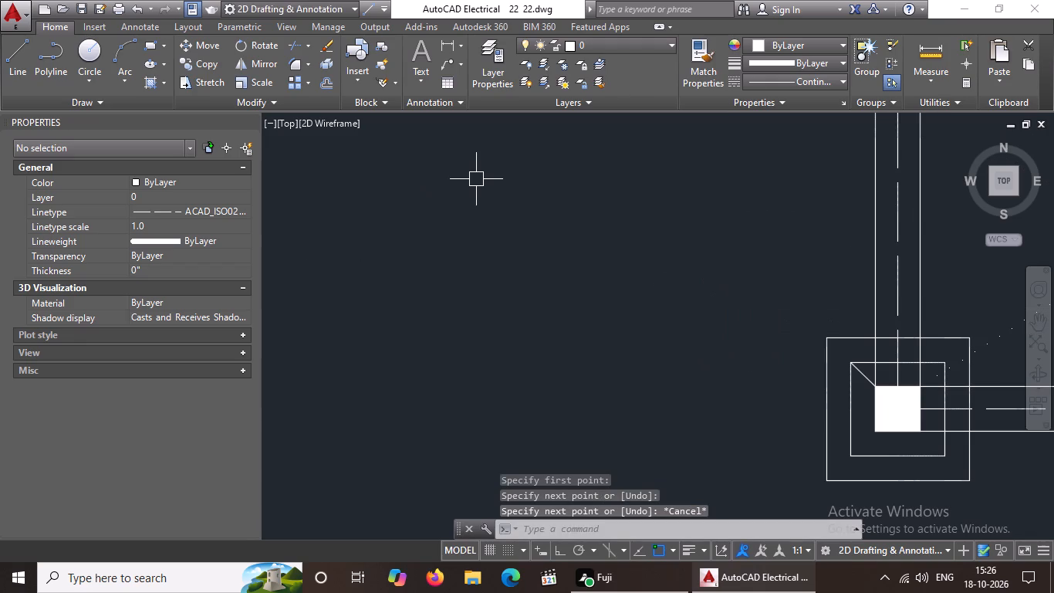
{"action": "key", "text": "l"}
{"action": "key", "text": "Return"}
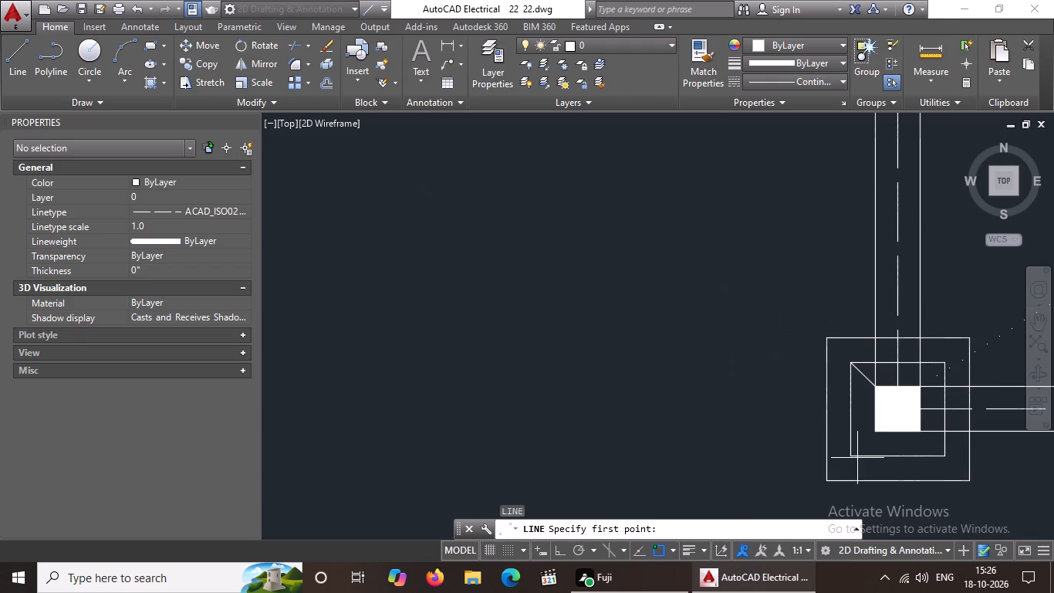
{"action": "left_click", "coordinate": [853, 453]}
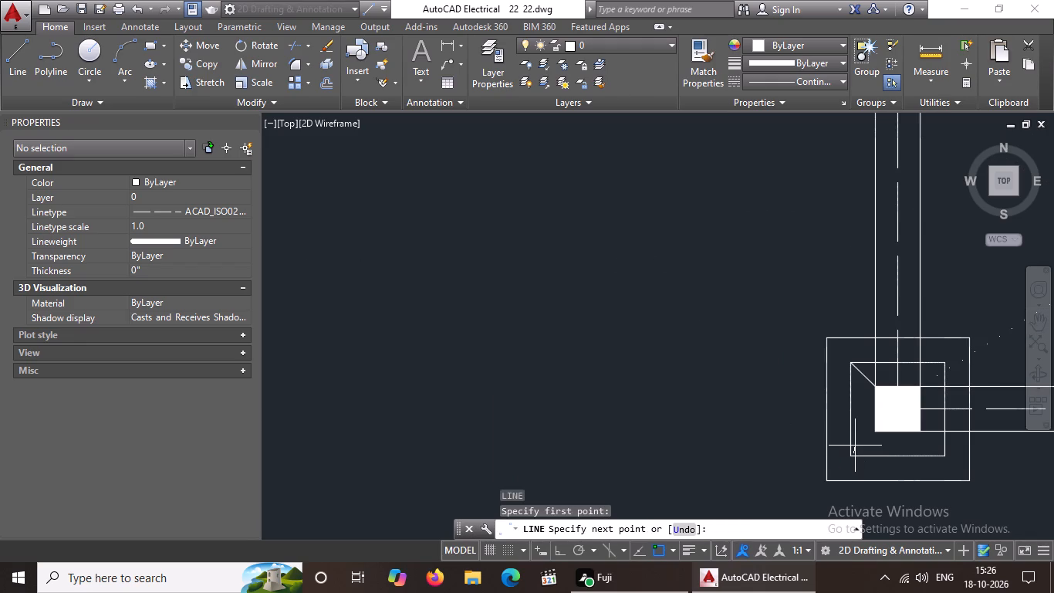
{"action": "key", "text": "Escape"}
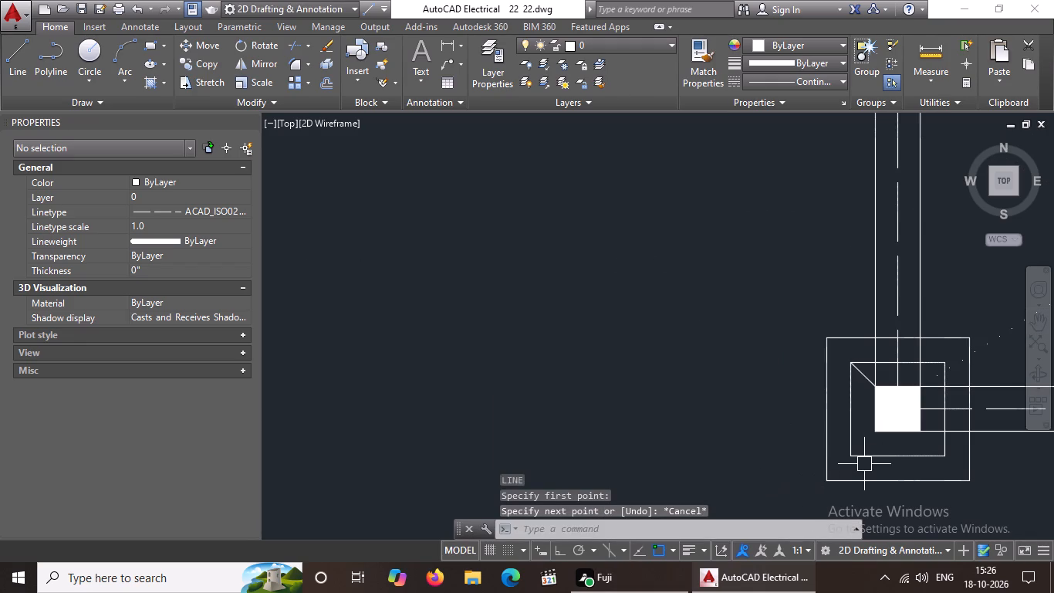
Draw the lower-left, lower-right and upper-right diagonals of the same footing between the inner square's corners and the column corners.
{"action": "key", "text": "l"}
{"action": "key", "text": "Return"}
{"action": "left_click", "coordinate": [851, 456]}
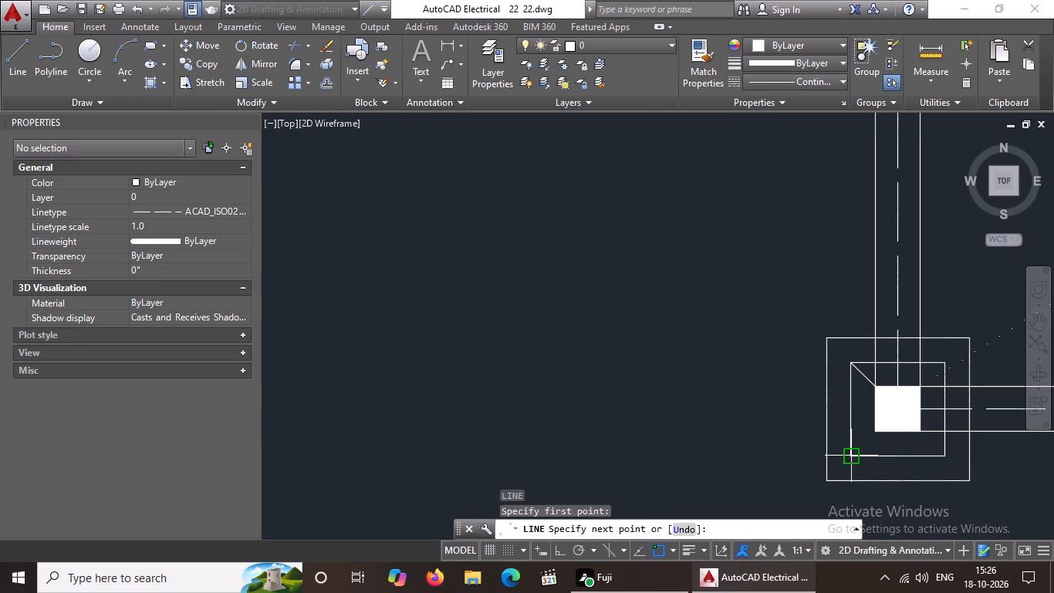
{"action": "left_click", "coordinate": [875, 432]}
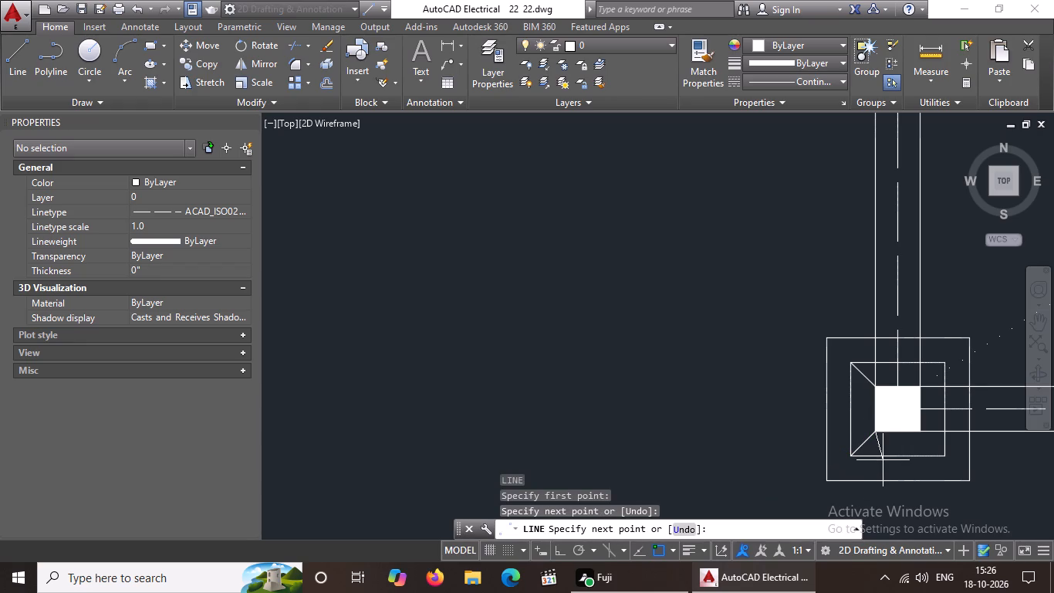
{"action": "key", "text": "Escape"}
{"action": "key", "text": "l"}
{"action": "key", "text": "Return"}
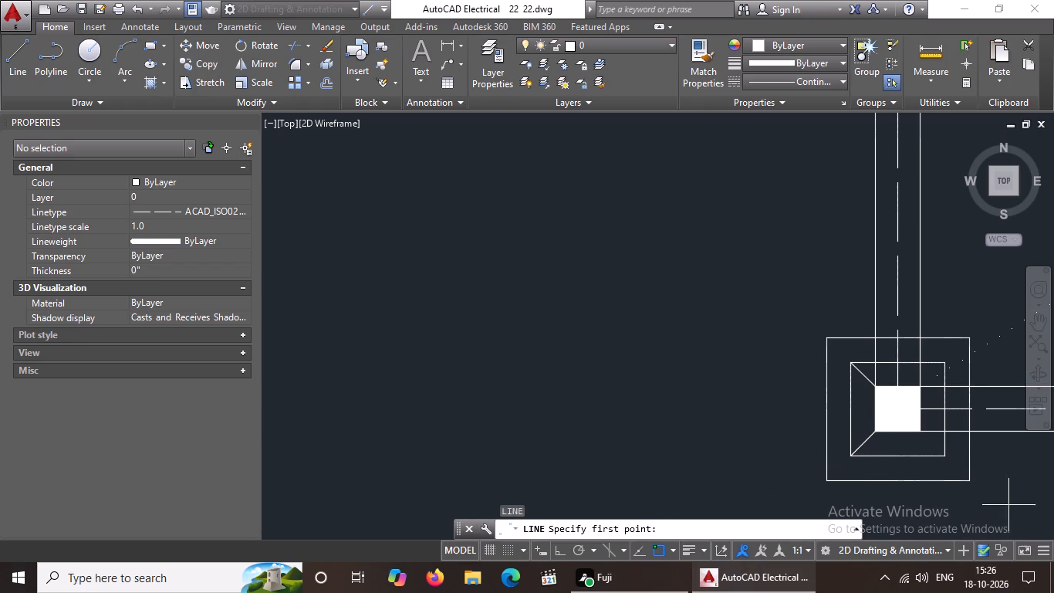
{"action": "left_click_drag", "start_coordinate": [916, 430], "coordinate": [921, 439]}
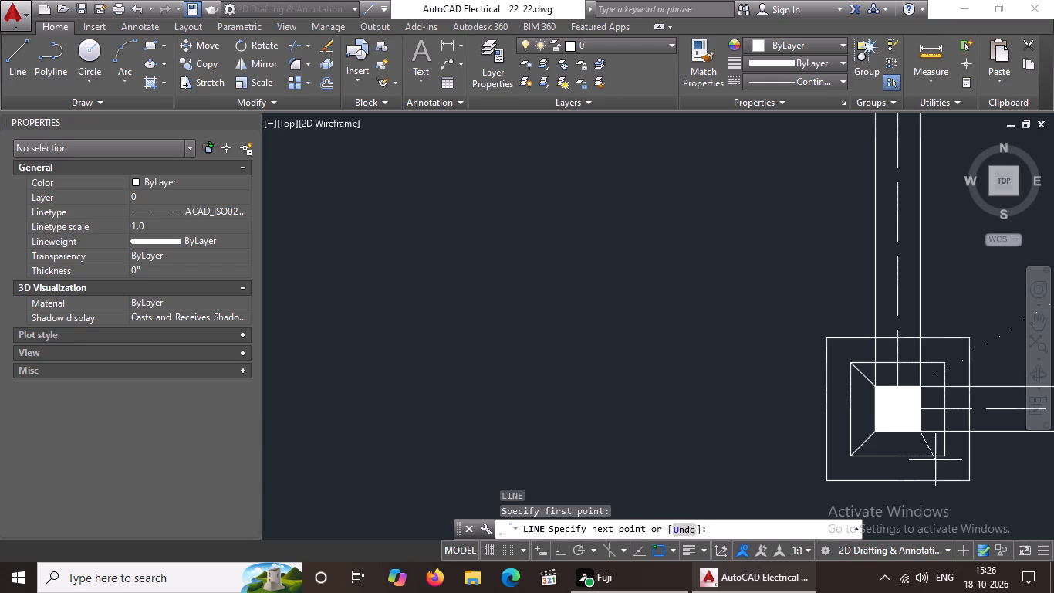
{"action": "left_click", "coordinate": [940, 454]}
{"action": "key", "text": "Escape"}
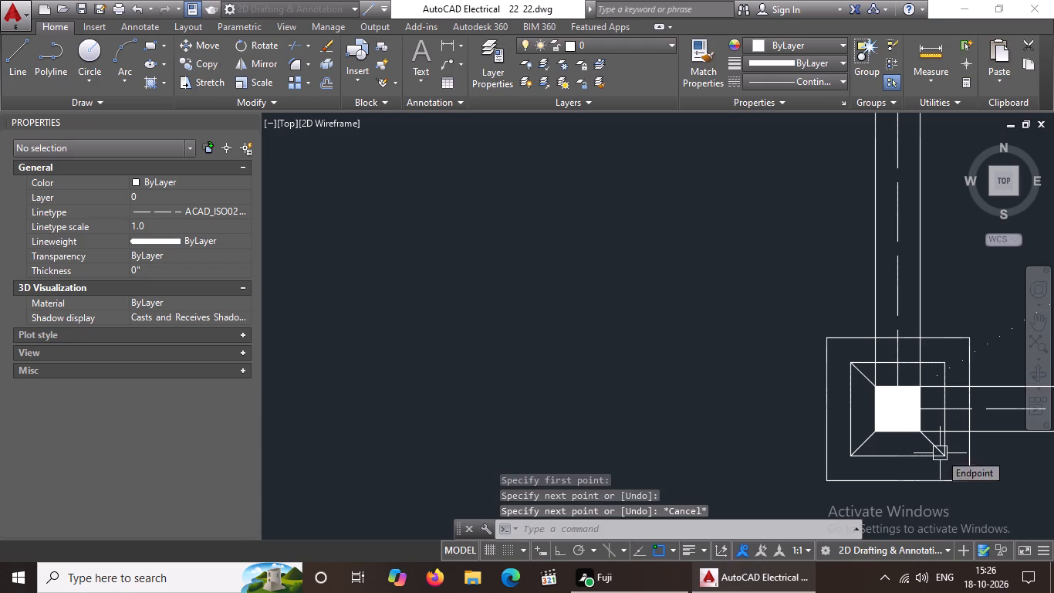
{"action": "key", "text": "l"}
{"action": "key", "text": "Return"}
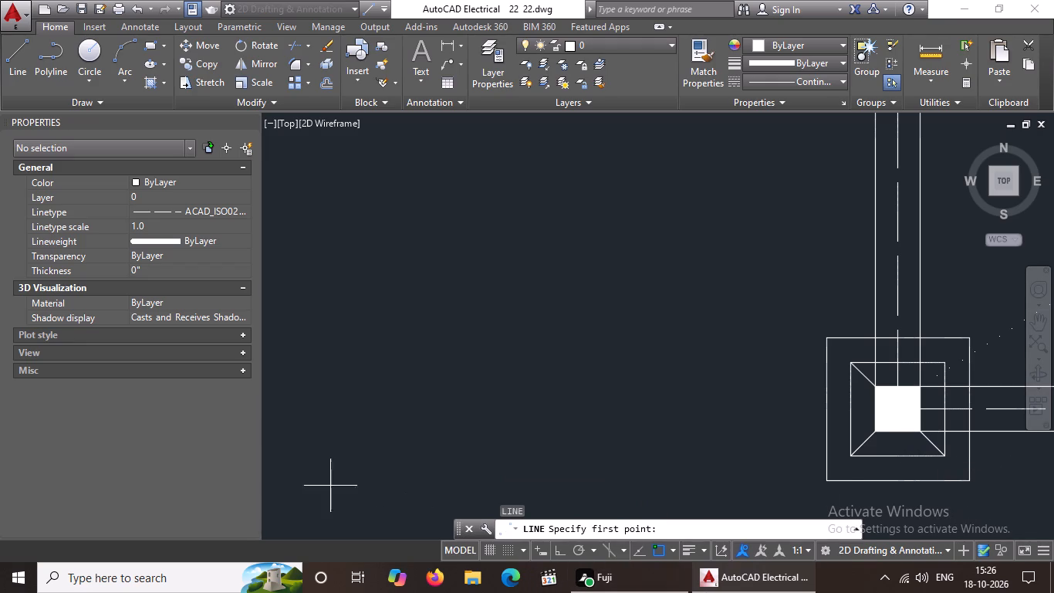
{"action": "left_click", "coordinate": [917, 388]}
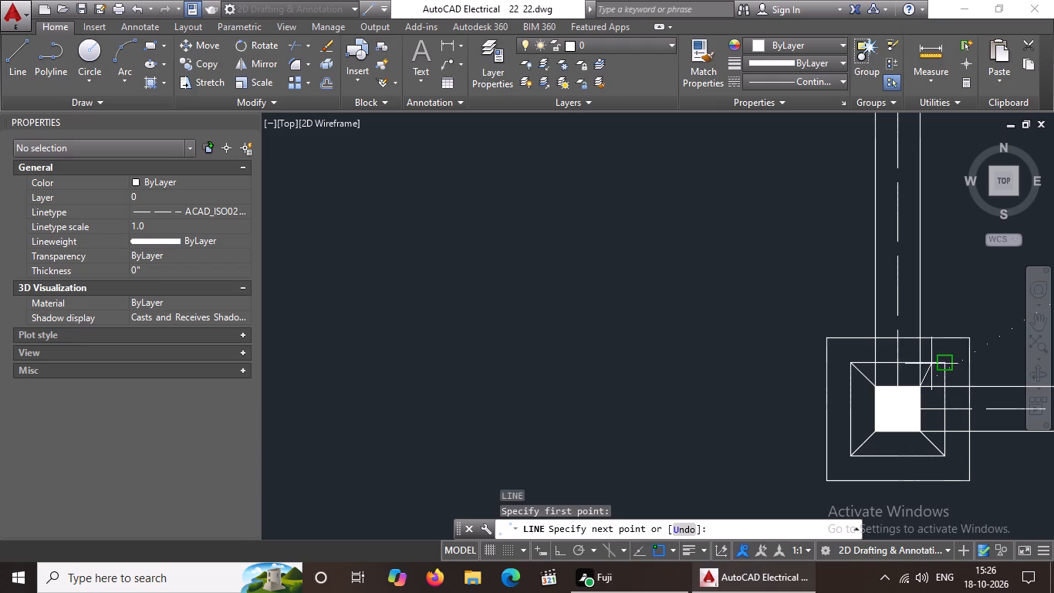
{"action": "left_click", "coordinate": [942, 364]}
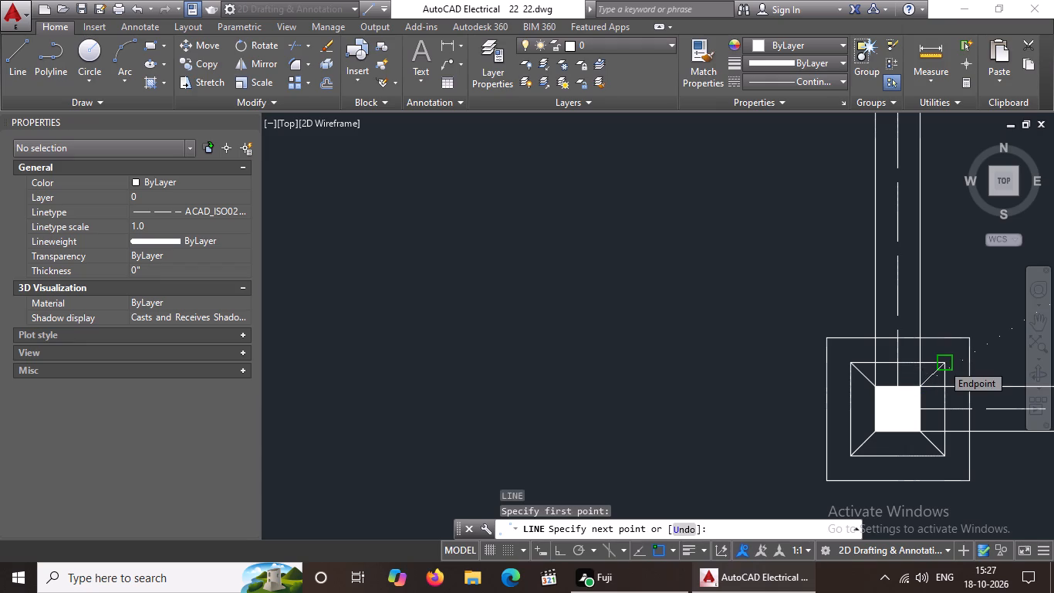
{"action": "key", "text": "Escape"}
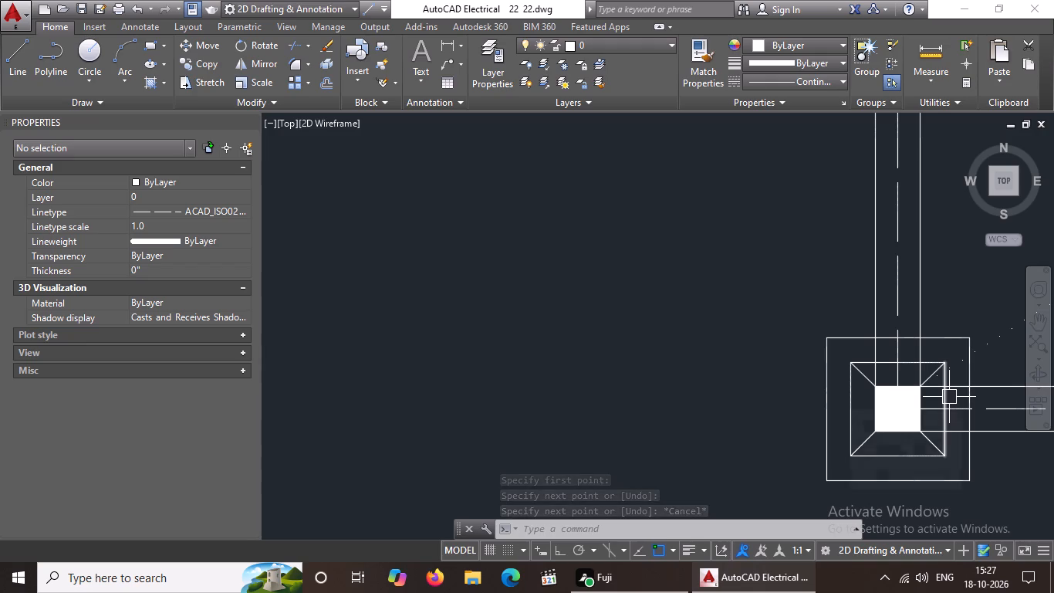
Give the lower side of the same footing's outer square the ACAD_ISO02W100 linetype with a linetype scale of 0.5.
{"action": "scroll", "coordinate": [941, 409], "scroll_direction": "down", "scroll_amount": 1}
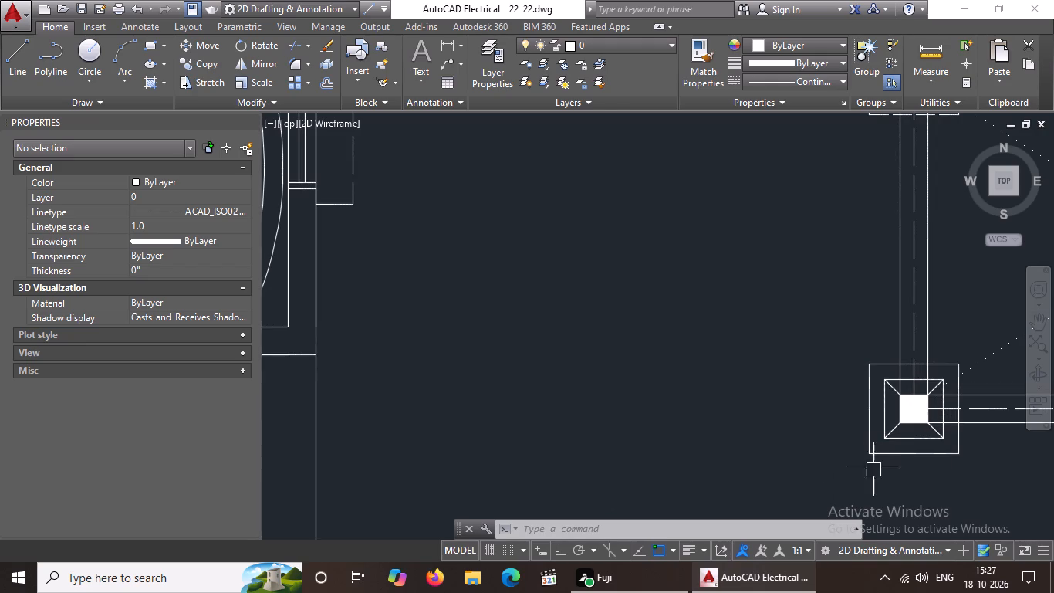
{"action": "scroll", "coordinate": [883, 500], "scroll_direction": "down", "scroll_amount": 1}
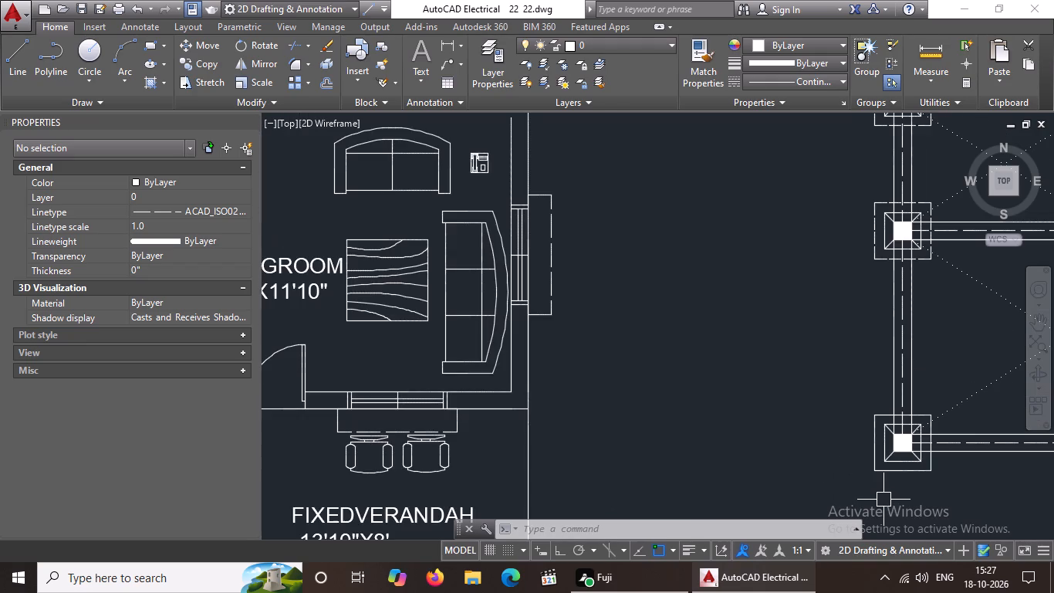
{"action": "middle_click_drag", "start_coordinate": [846, 475], "coordinate": [729, 412]}
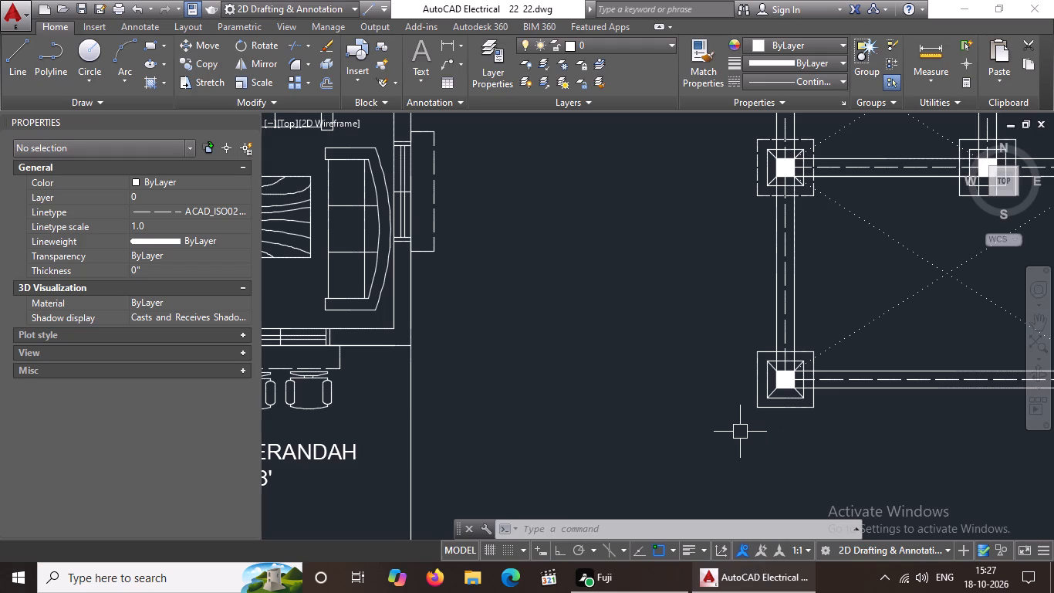
{"action": "left_click", "coordinate": [784, 408]}
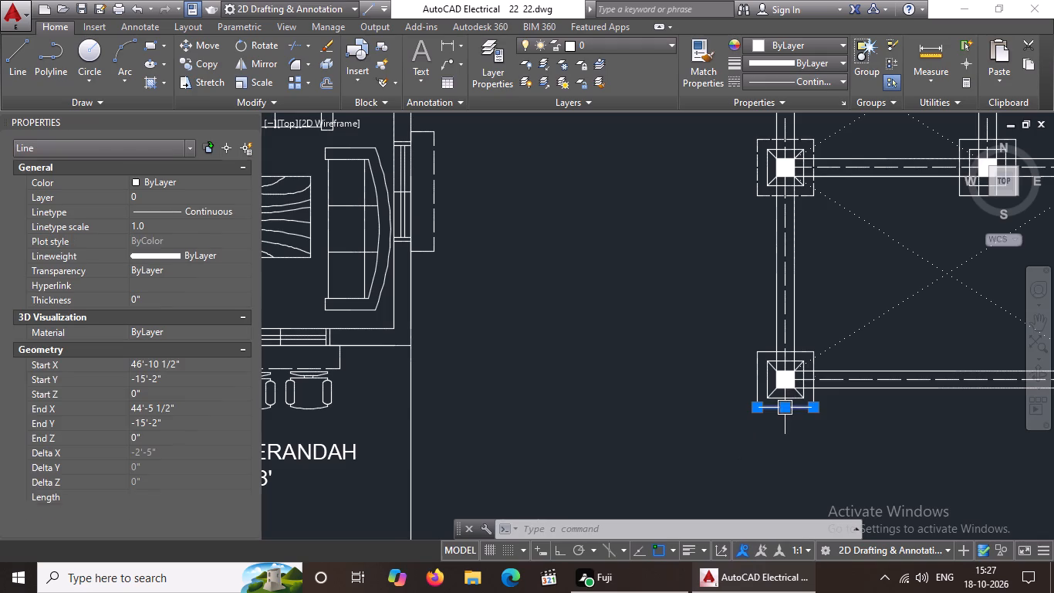
{"action": "left_click", "coordinate": [823, 80]}
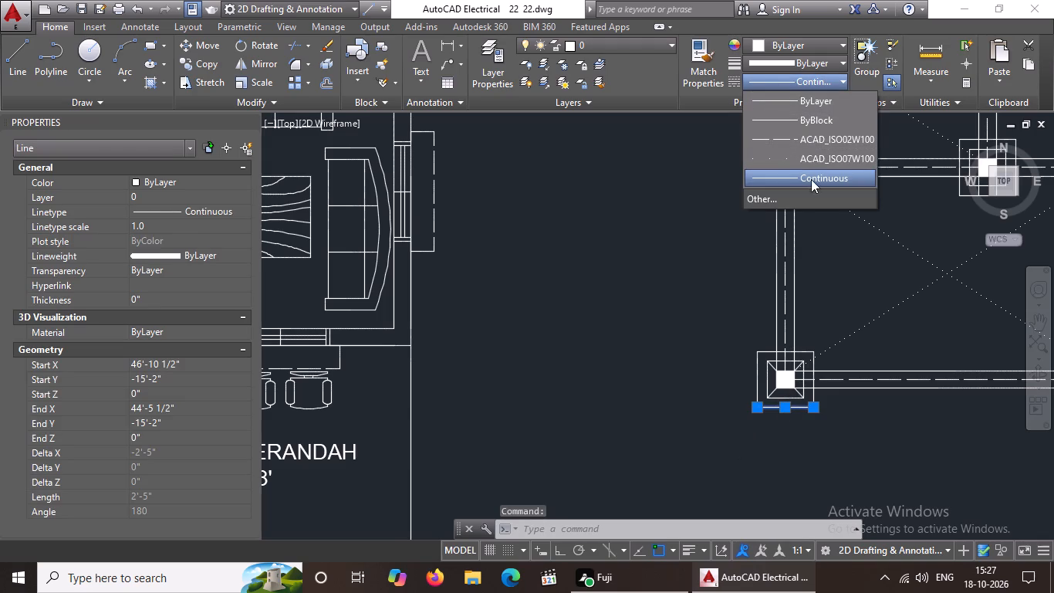
{"action": "left_click", "coordinate": [793, 137]}
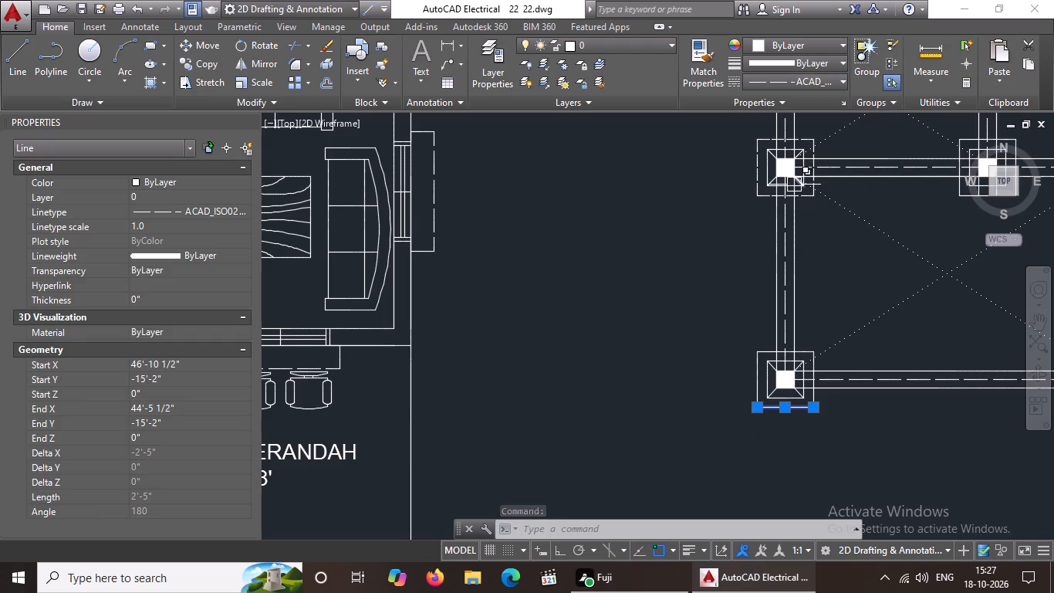
{"action": "left_click", "coordinate": [157, 224]}
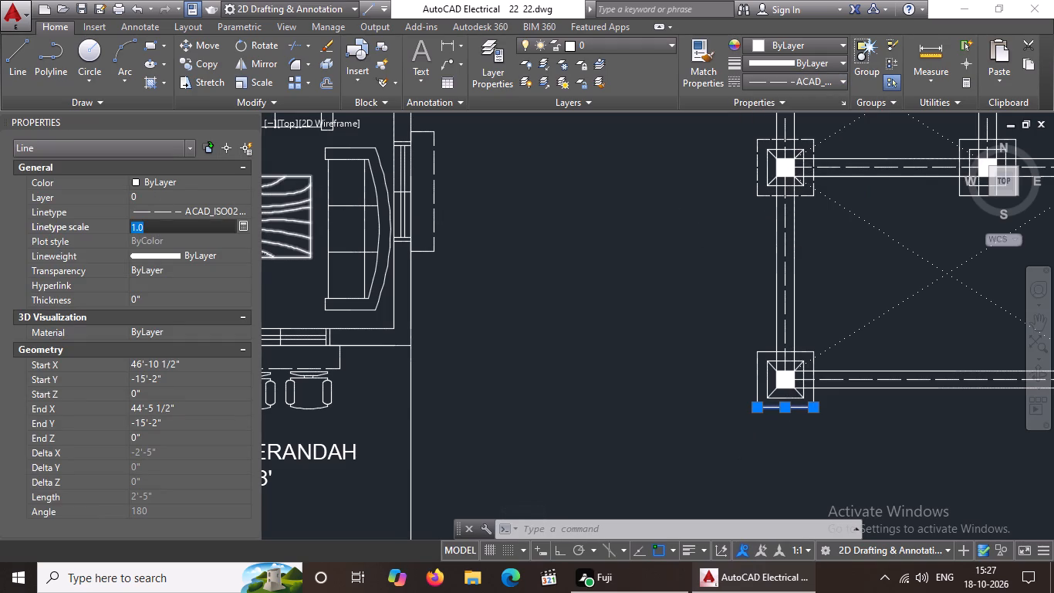
{"action": "key", "text": "BackSpace"}
{"action": "key", "text": "BackSpace"}
{"action": "key", "text": "BackSpace"}
{"action": "key", "text": "BackSpace"}
{"action": "key", "text": "BackSpace"}
{"action": "type", "text": "0.5"}
{"action": "key", "text": "Return"}
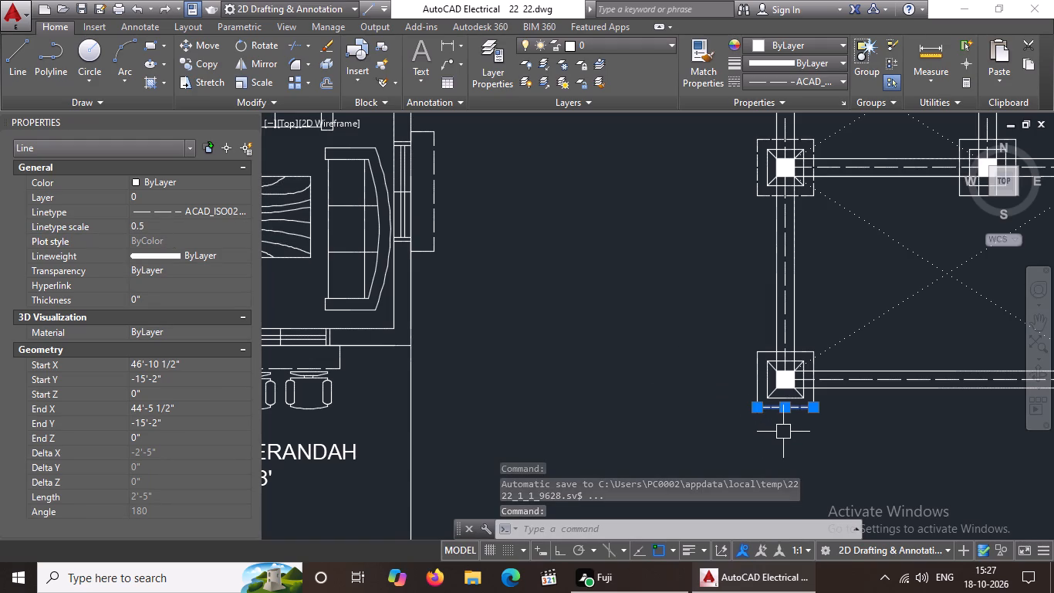
Give the left side of the same outer square the ACAD_ISO02W100 linetype with a linetype scale of 0.5.
{"action": "scroll", "coordinate": [804, 424], "scroll_direction": "up", "scroll_amount": 2}
{"action": "left_click", "coordinate": [686, 352]}
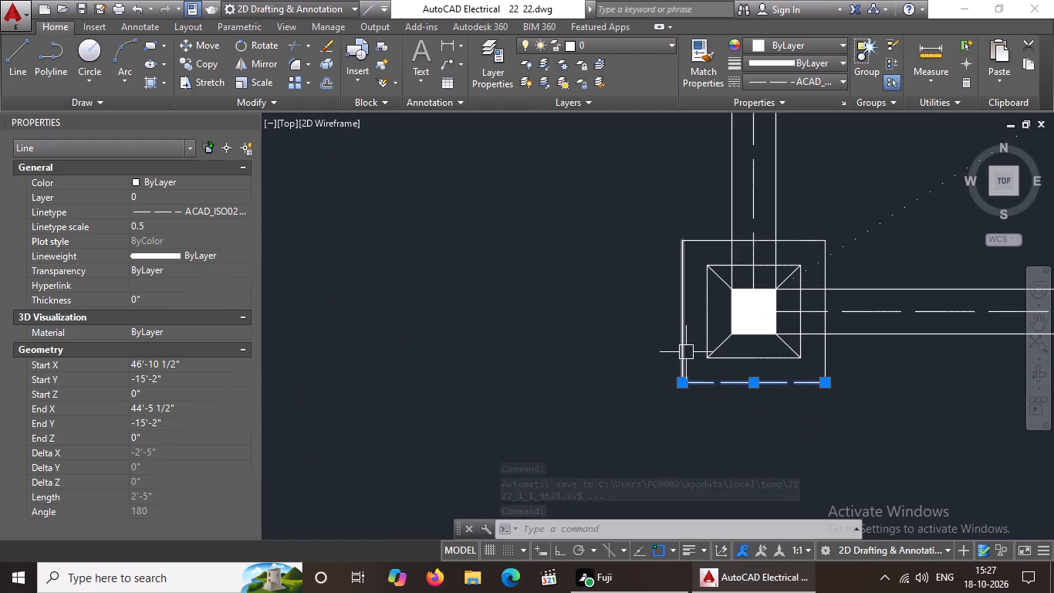
{"action": "left_click", "coordinate": [786, 76]}
{"action": "left_click", "coordinate": [799, 136]}
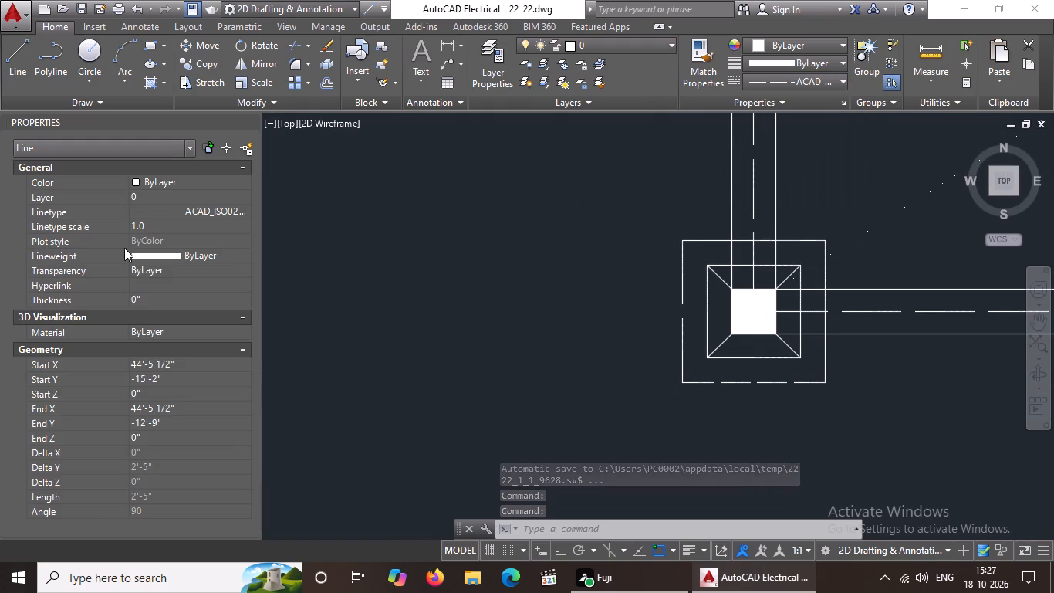
{"action": "left_click", "coordinate": [155, 226]}
{"action": "key", "text": "BackSpace"}
{"action": "key", "text": "BackSpace"}
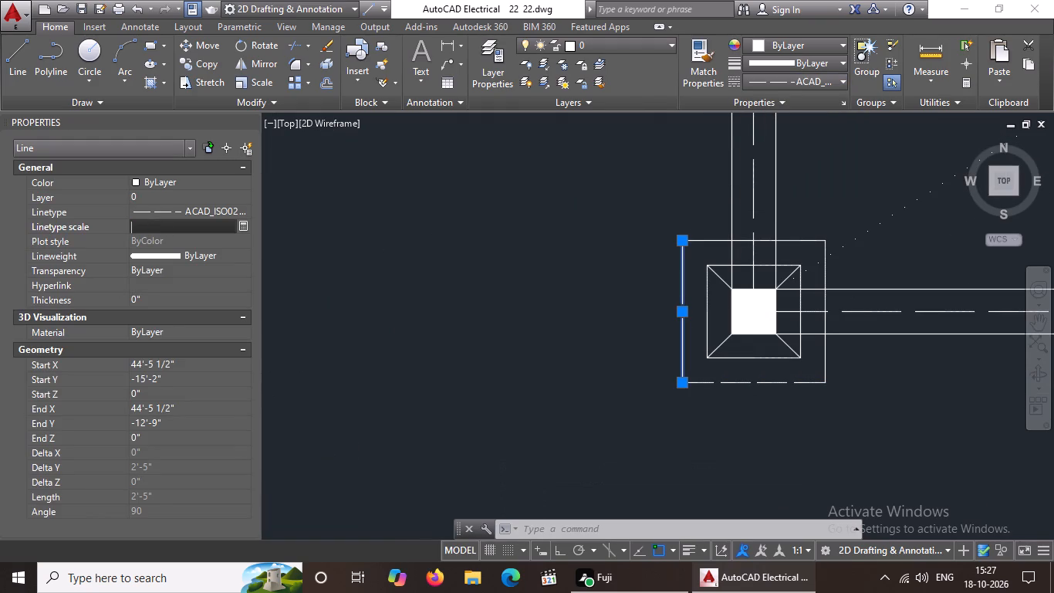
{"action": "key", "text": "BackSpace"}
{"action": "key", "text": "BackSpace"}
{"action": "type", "text": "0.5"}
{"action": "key", "text": "Return"}
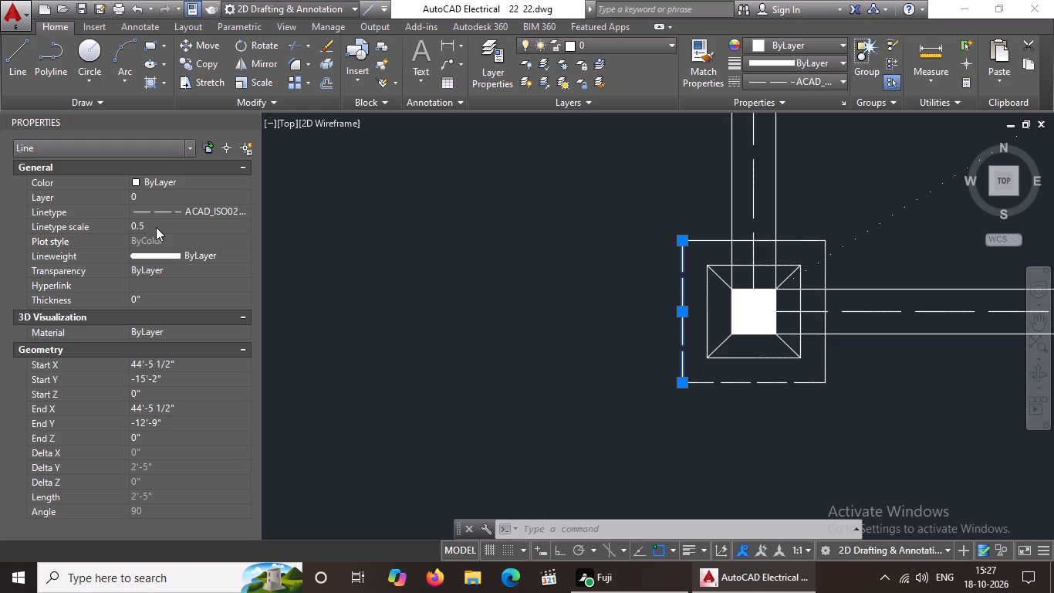
Give the right side of the same outer square the ACAD_ISO02W100 linetype with a linetype scale of 0.5.
{"action": "left_click", "coordinate": [825, 361]}
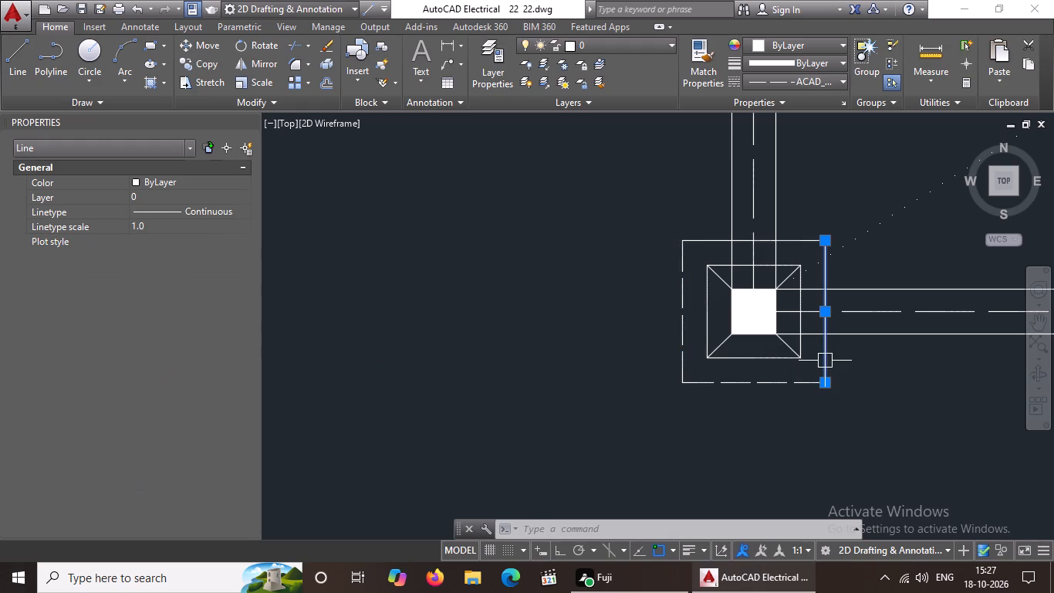
{"action": "left_click", "coordinate": [827, 83]}
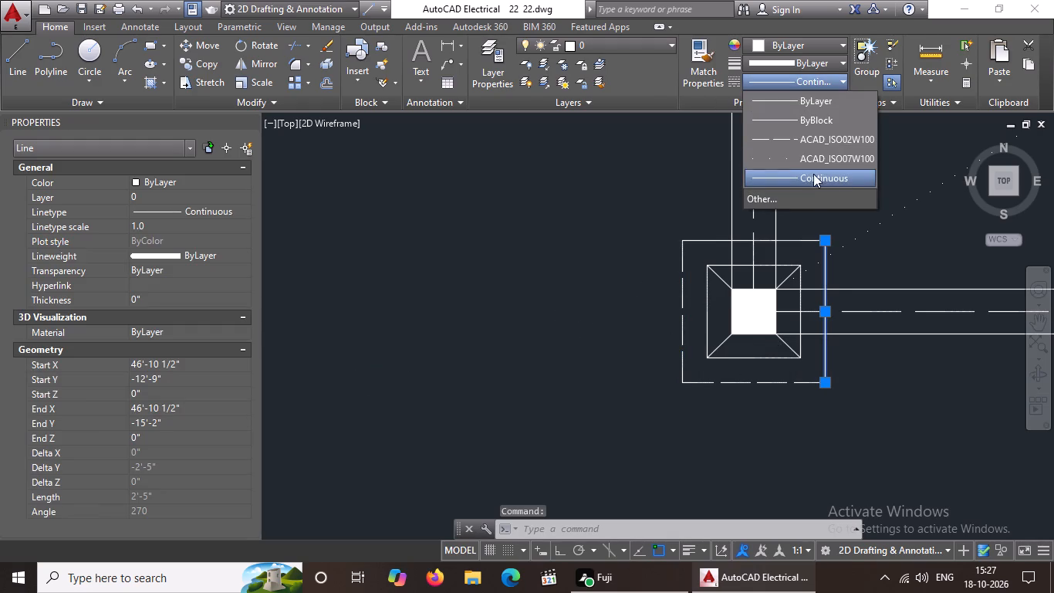
{"action": "left_click", "coordinate": [808, 141]}
{"action": "left_click", "coordinate": [167, 225]}
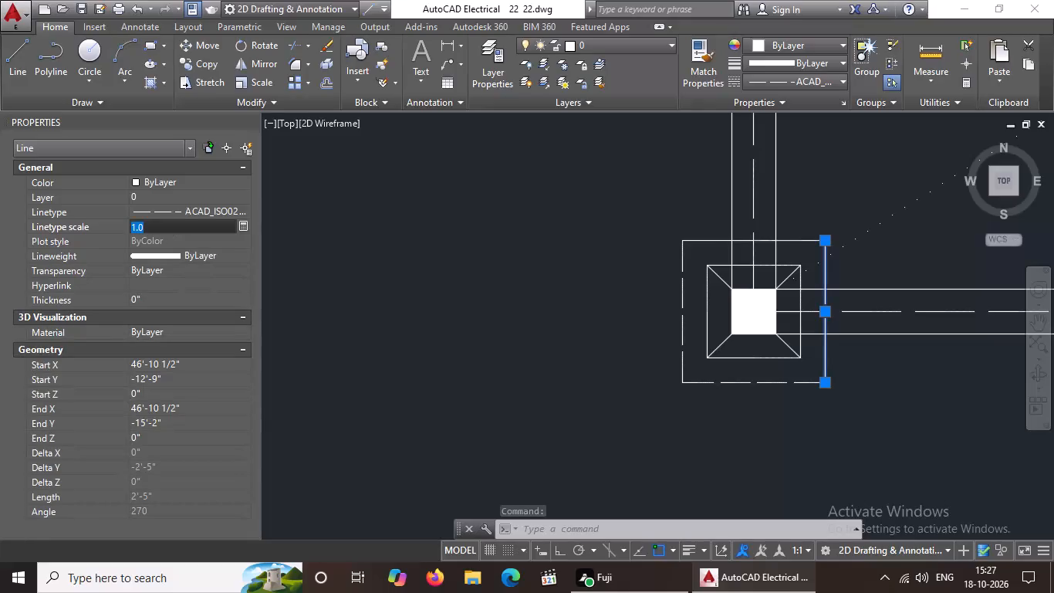
{"action": "key", "text": "BackSpace"}
{"action": "key", "text": "BackSpace"}
{"action": "key", "text": "BackSpace"}
{"action": "key", "text": "BackSpace"}
{"action": "key", "text": "BackSpace"}
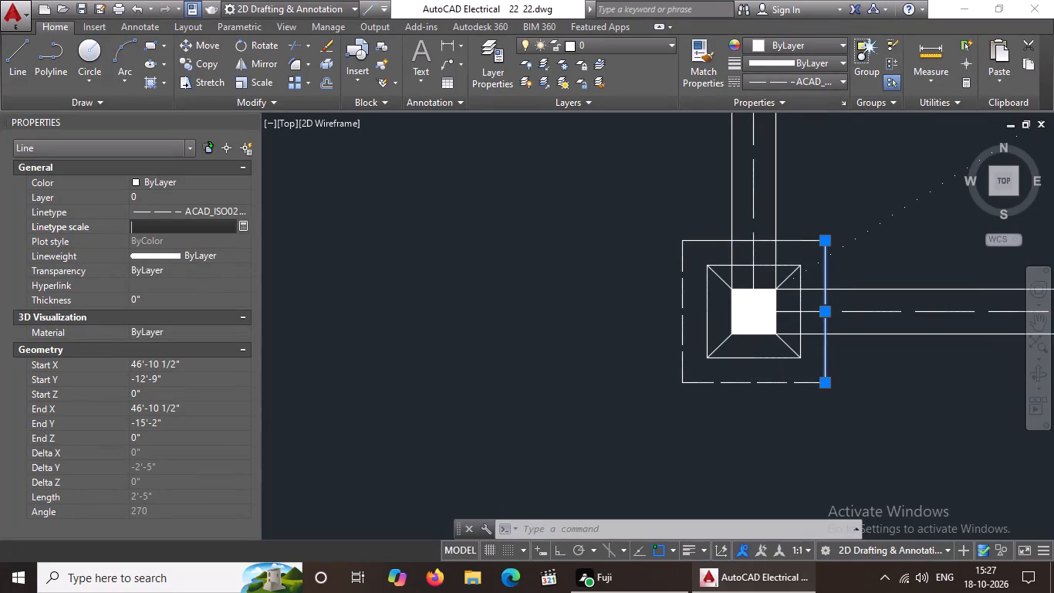
{"action": "type", "text": "0.5"}
{"action": "key", "text": "Return"}
Give the upper side of the same outer square the ACAD_ISO07W100 linetype with a linetype scale of 0.5.
{"action": "left_click", "coordinate": [698, 242]}
{"action": "left_click", "coordinate": [829, 75]}
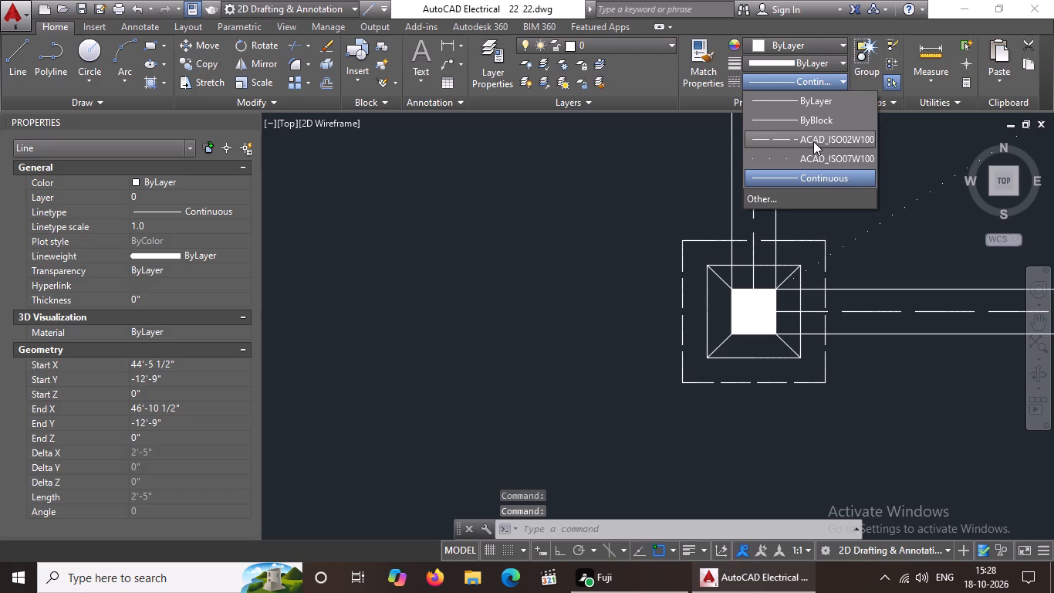
{"action": "left_click_drag", "start_coordinate": [813, 141], "coordinate": [794, 151]}
{"action": "left_click", "coordinate": [192, 226]}
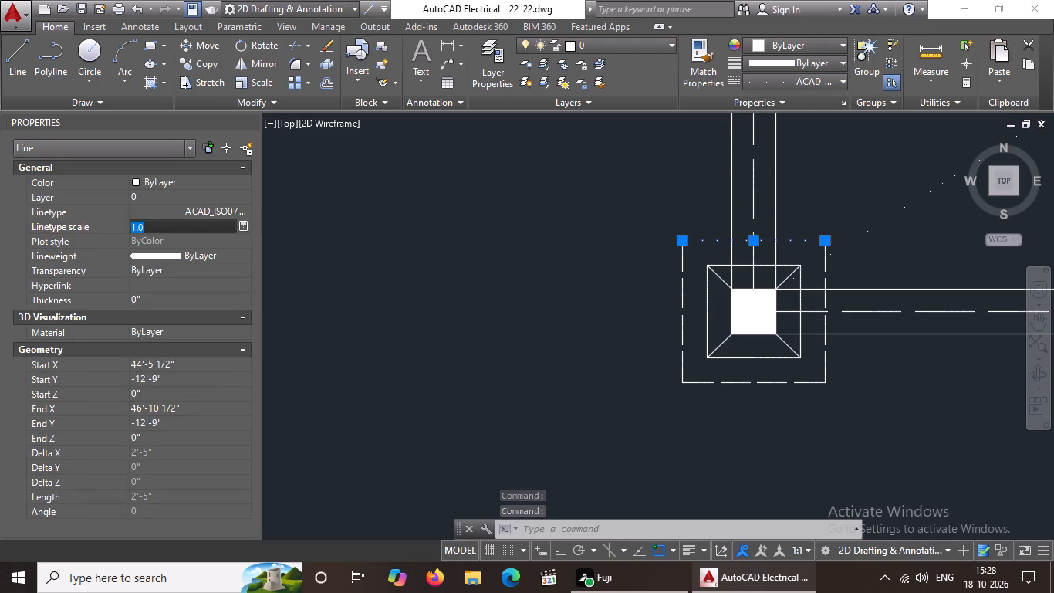
{"action": "key", "text": "BackSpace"}
{"action": "key", "text": "BackSpace"}
{"action": "key", "text": "BackSpace"}
{"action": "type", "text": "0.5"}
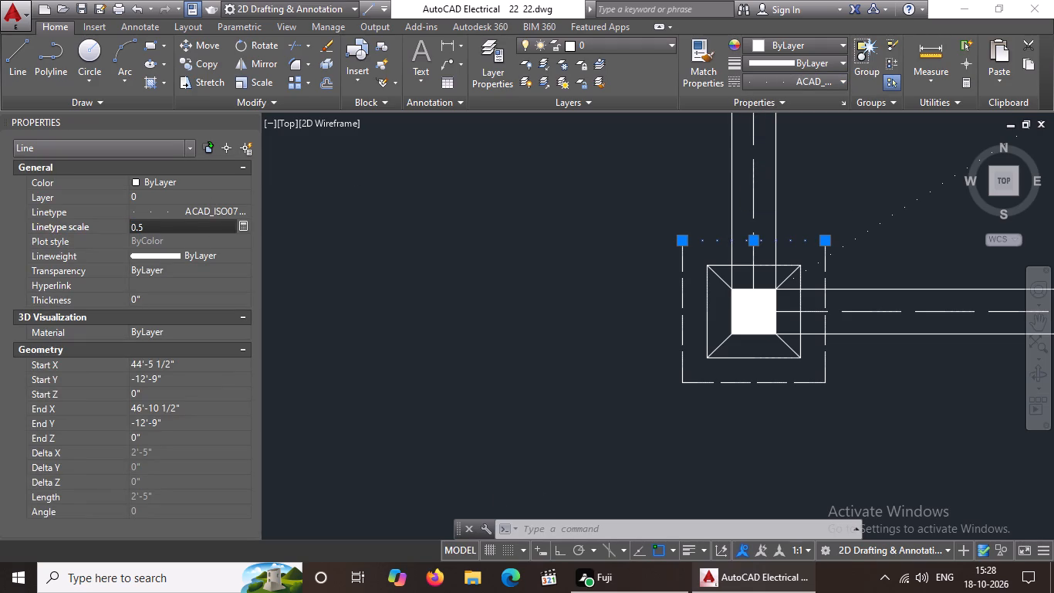
{"action": "key", "text": "Return"}
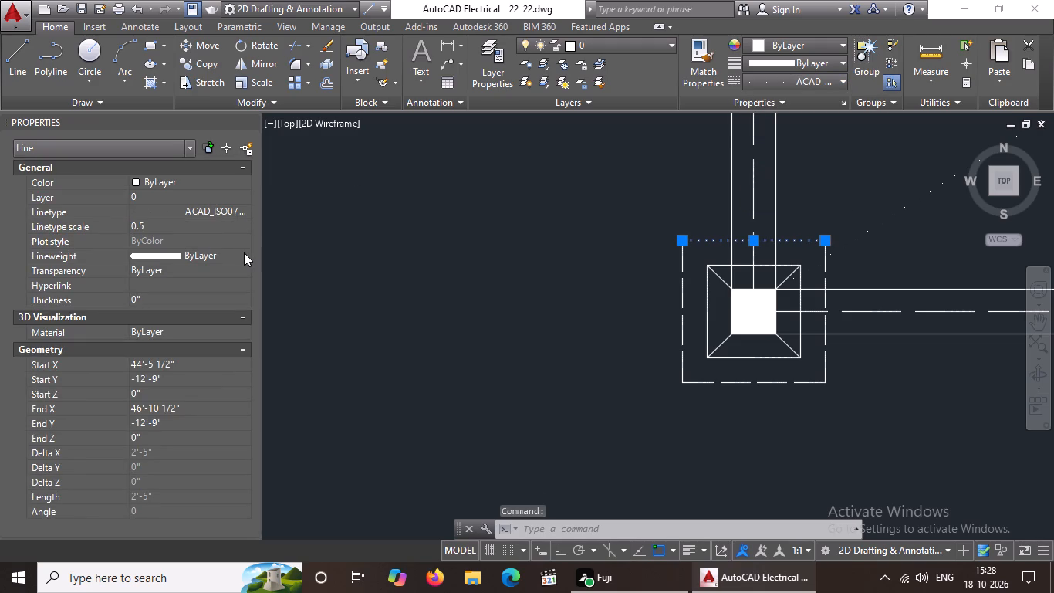
Change the linetype of the selected upper side of the footing's outer square to ACAD_ISO02W100.
{"action": "left_click", "coordinate": [822, 77]}
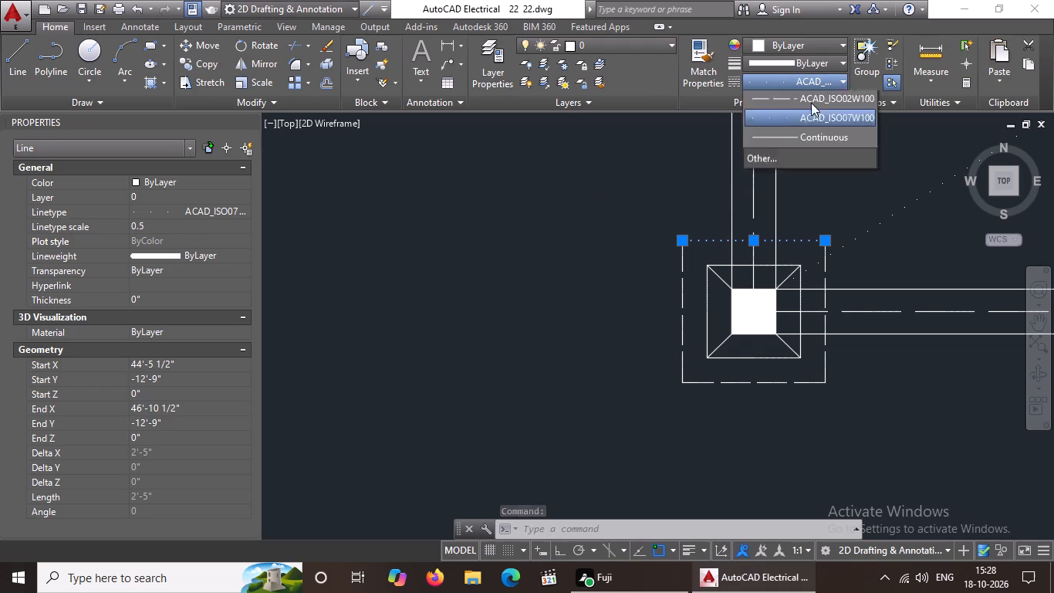
{"action": "left_click", "coordinate": [795, 137]}
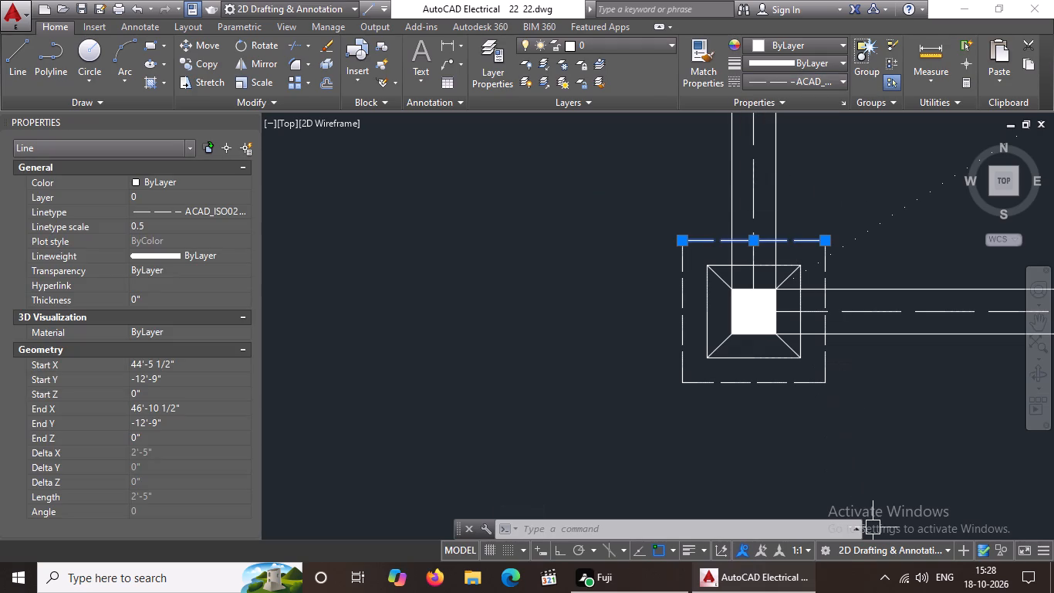
{"action": "key", "text": "Escape"}
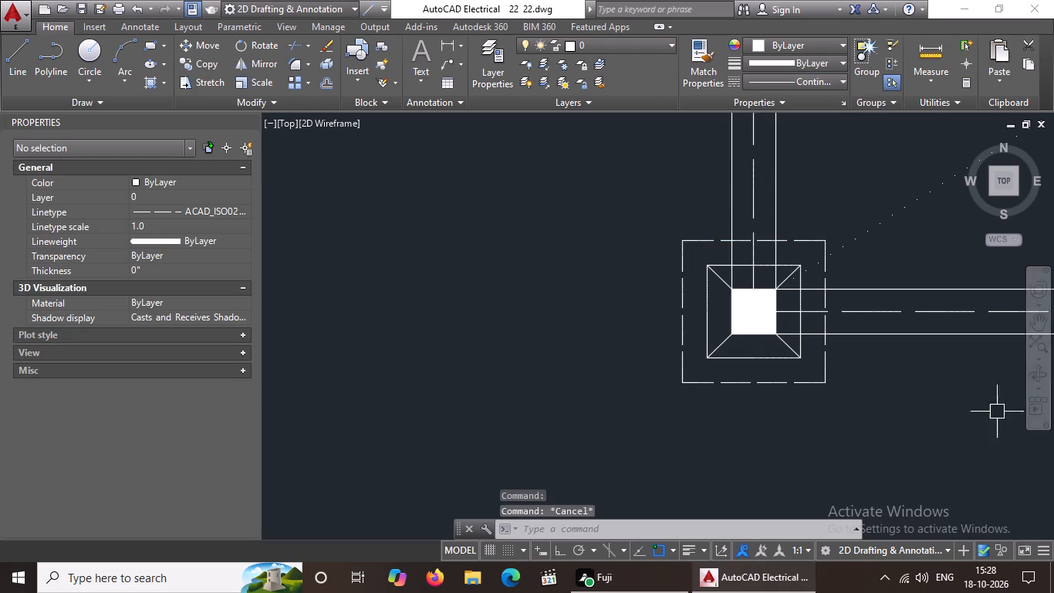
Draw the two lower corner diagonals between the column and inner square of the footing at the horizontal beam's east end.
{"action": "scroll", "coordinate": [935, 391], "scroll_direction": "down", "scroll_amount": 2}
{"action": "middle_click_drag", "start_coordinate": [942, 383], "coordinate": [660, 391]}
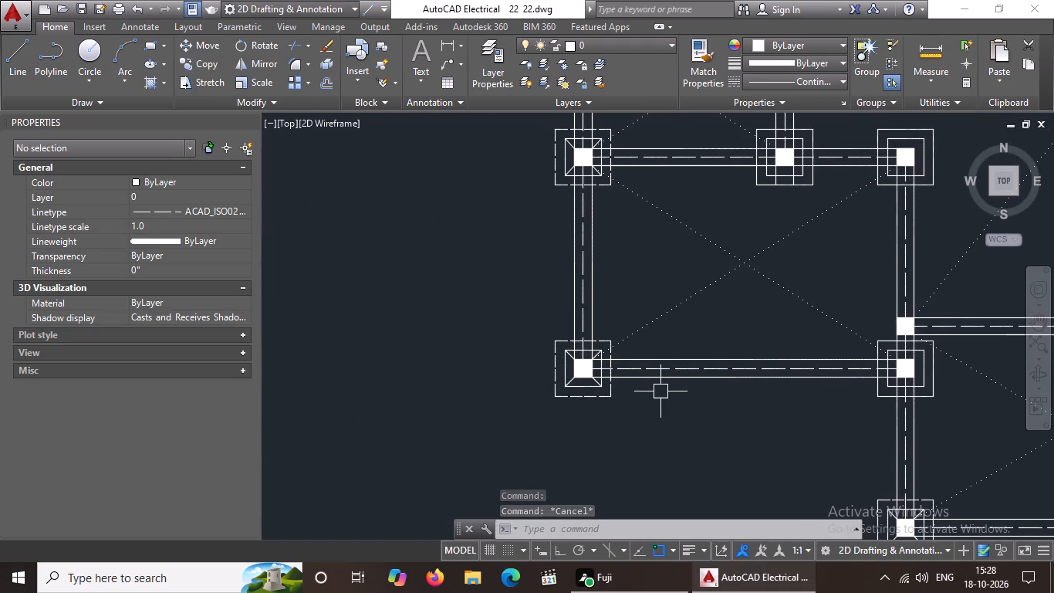
{"action": "middle_click_drag", "start_coordinate": [910, 419], "coordinate": [765, 355]}
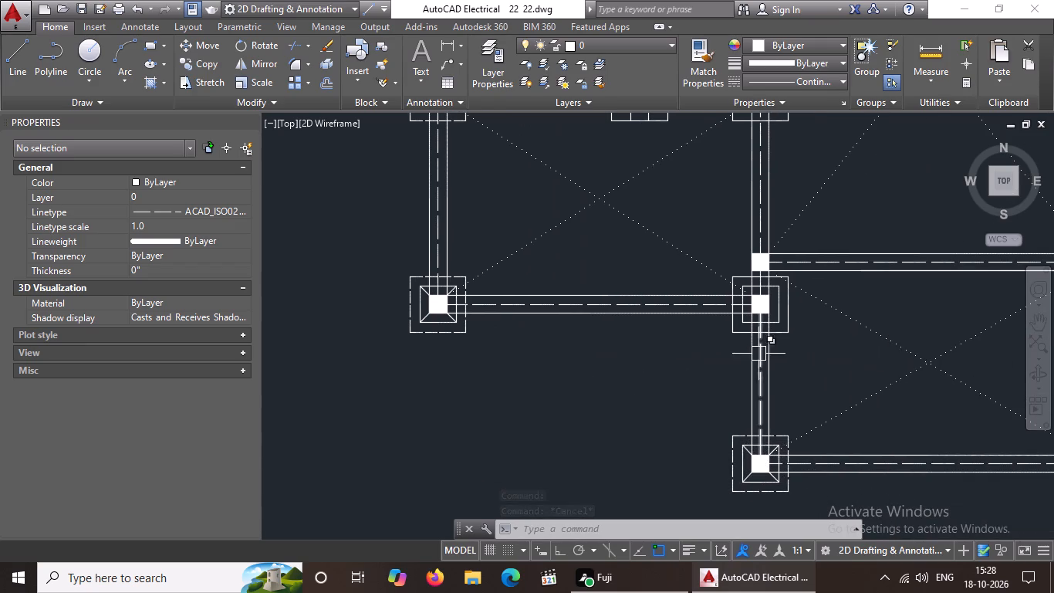
{"action": "scroll", "coordinate": [735, 341], "scroll_direction": "up", "scroll_amount": 1}
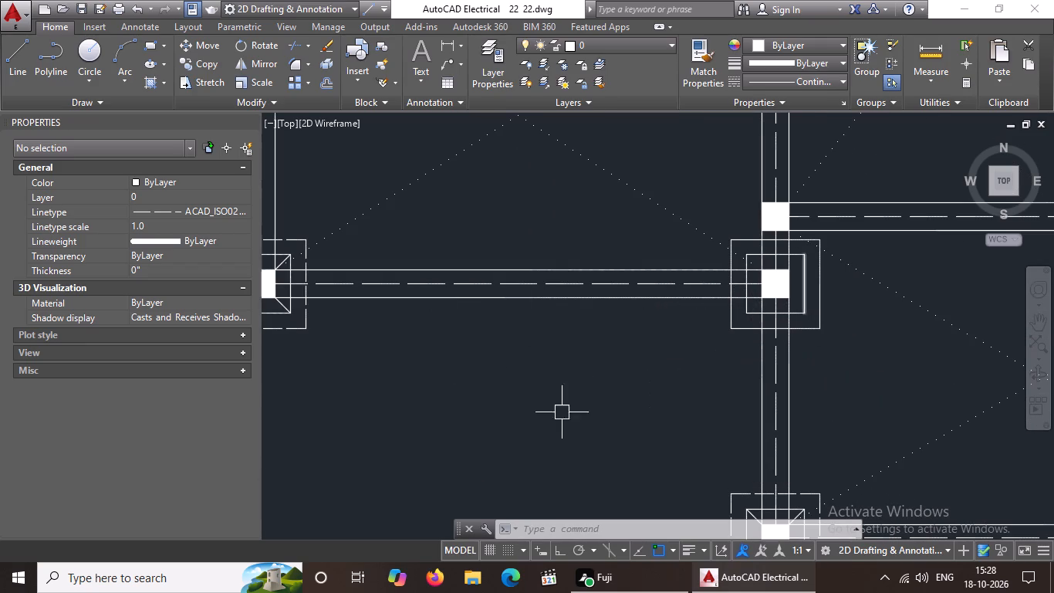
{"action": "left_click", "coordinate": [9, 61]}
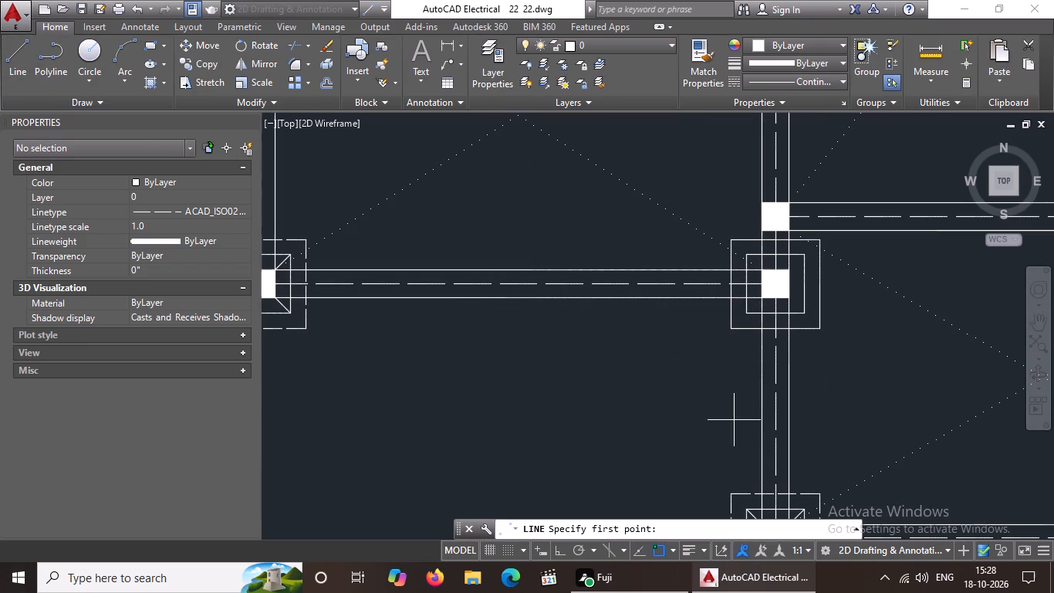
{"action": "left_click", "coordinate": [745, 312]}
{"action": "left_click", "coordinate": [762, 296]}
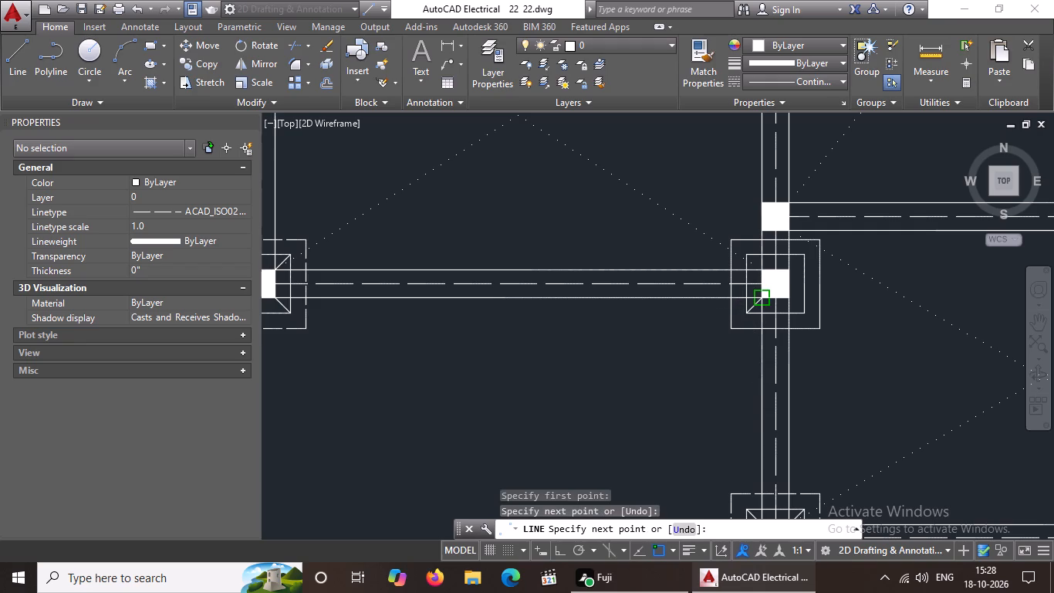
{"action": "key", "text": "Escape"}
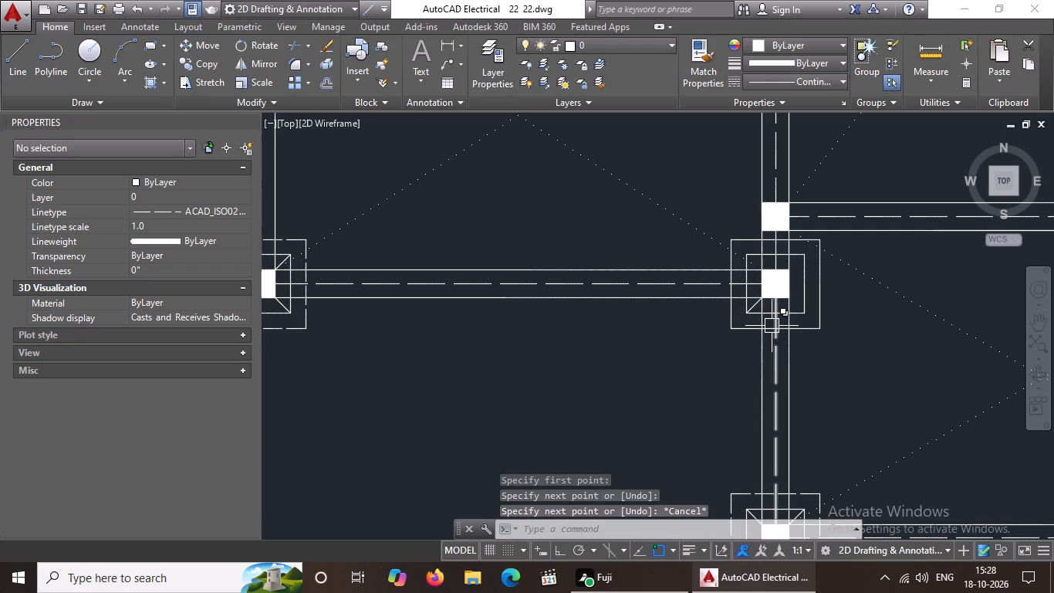
{"action": "key", "text": "l"}
{"action": "key", "text": "Return"}
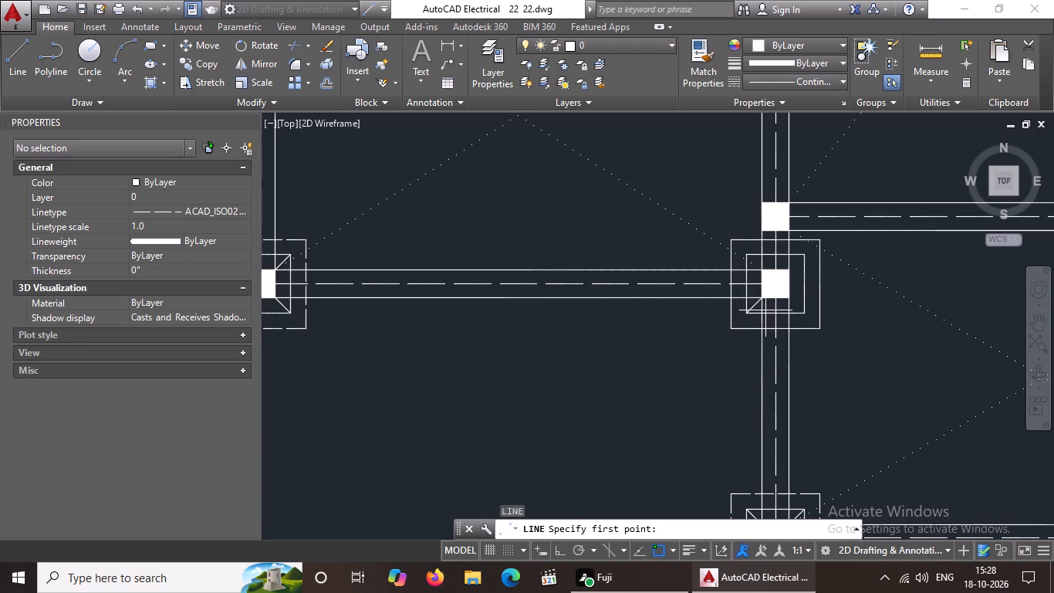
{"action": "left_click", "coordinate": [790, 296]}
{"action": "left_click", "coordinate": [808, 317]}
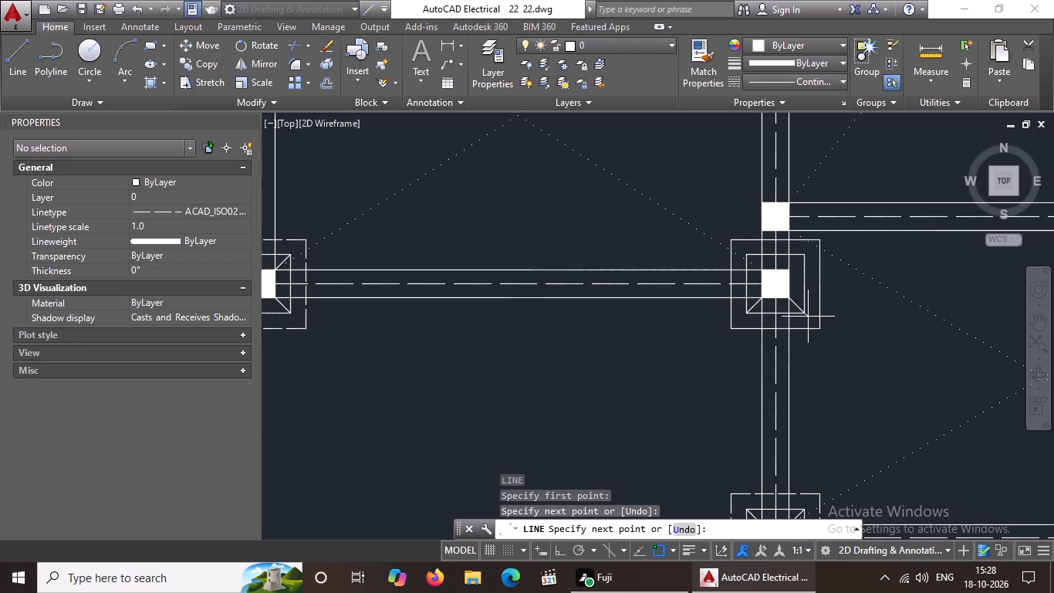
{"action": "key", "text": "Escape"}
Draw the two upper corner diagonals between the column and the inner square of the same footing.
{"action": "key", "text": "l"}
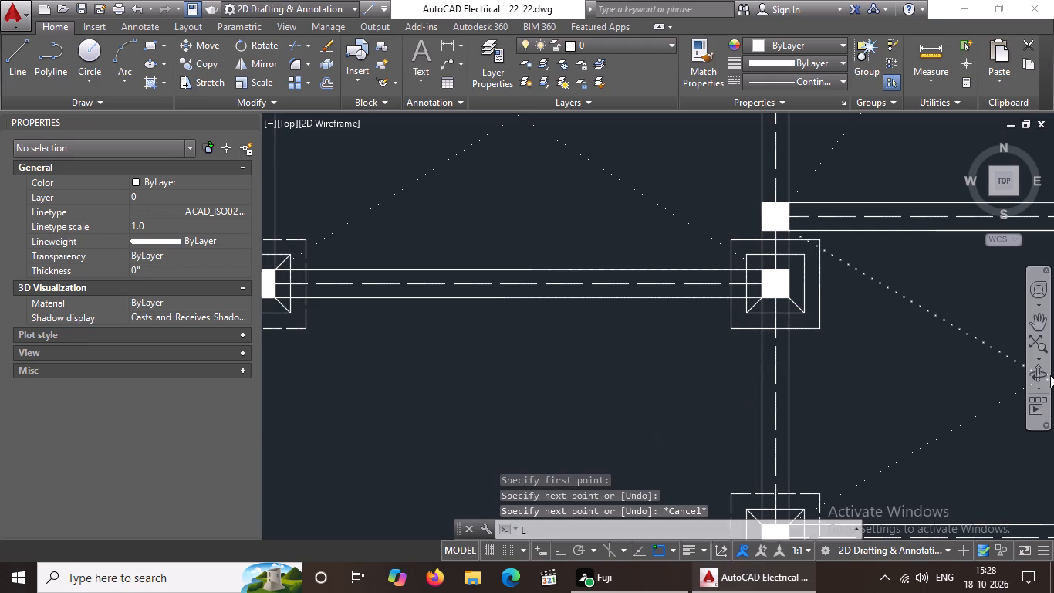
{"action": "key", "text": "Return"}
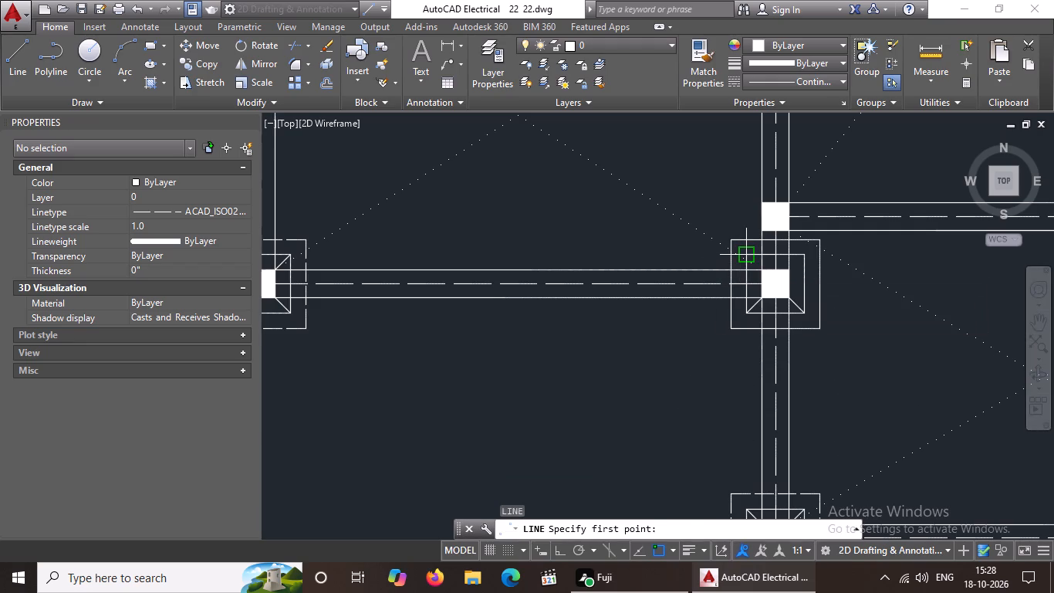
{"action": "left_click", "coordinate": [749, 256]}
{"action": "left_click", "coordinate": [762, 276]}
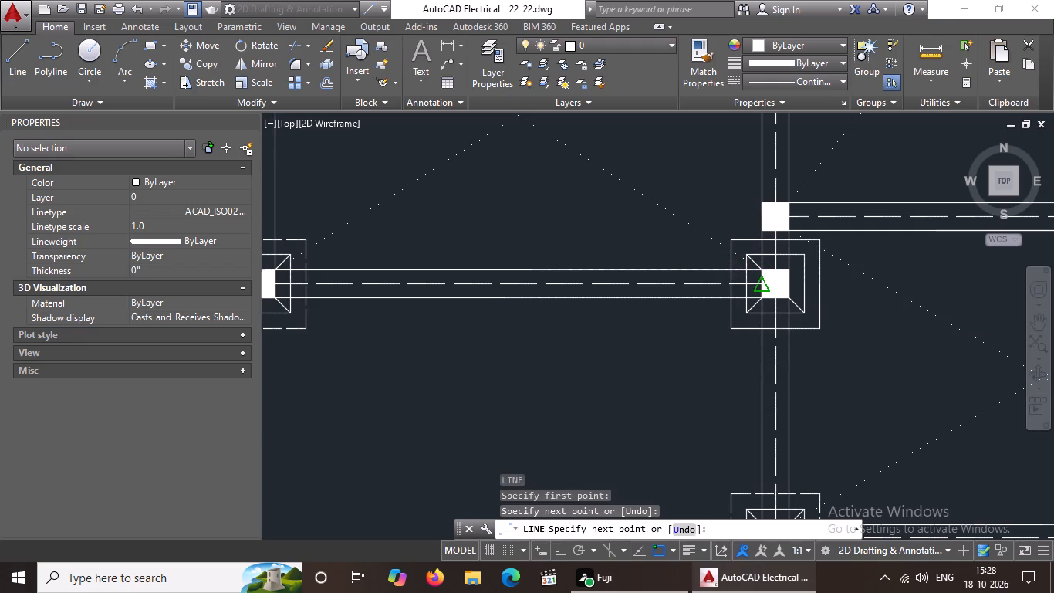
{"action": "key", "text": "Escape"}
{"action": "key", "text": "l"}
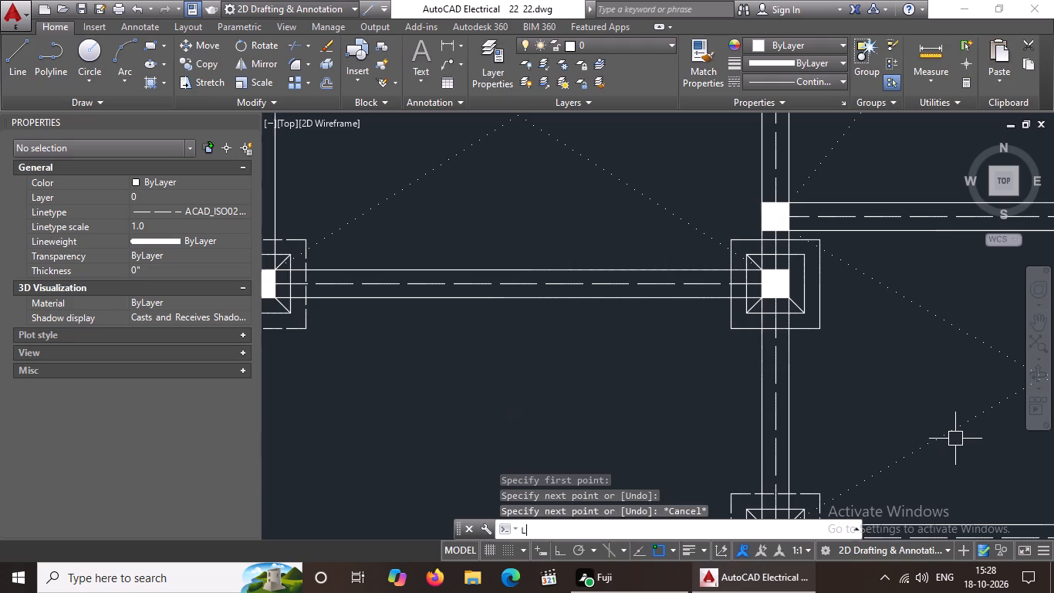
{"action": "key", "text": "Return"}
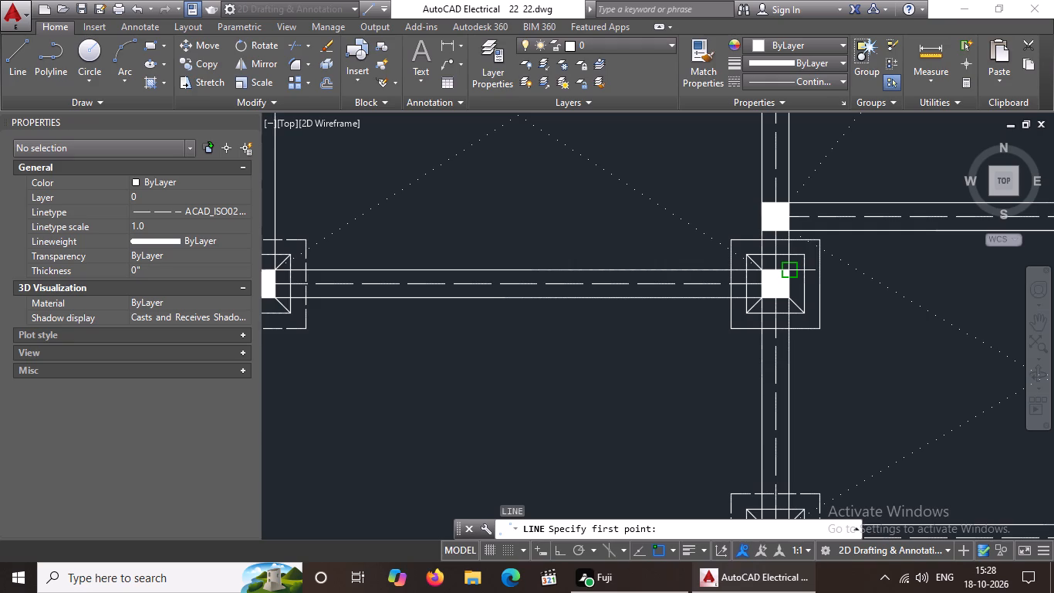
{"action": "scroll", "coordinate": [804, 266], "scroll_direction": "up", "scroll_amount": 2}
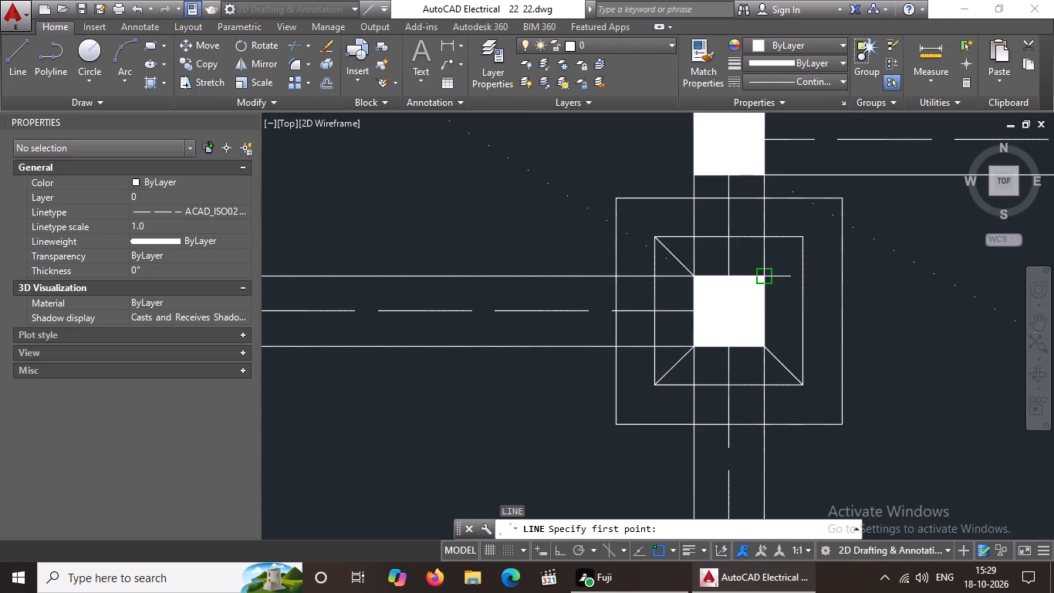
{"action": "left_click", "coordinate": [760, 277]}
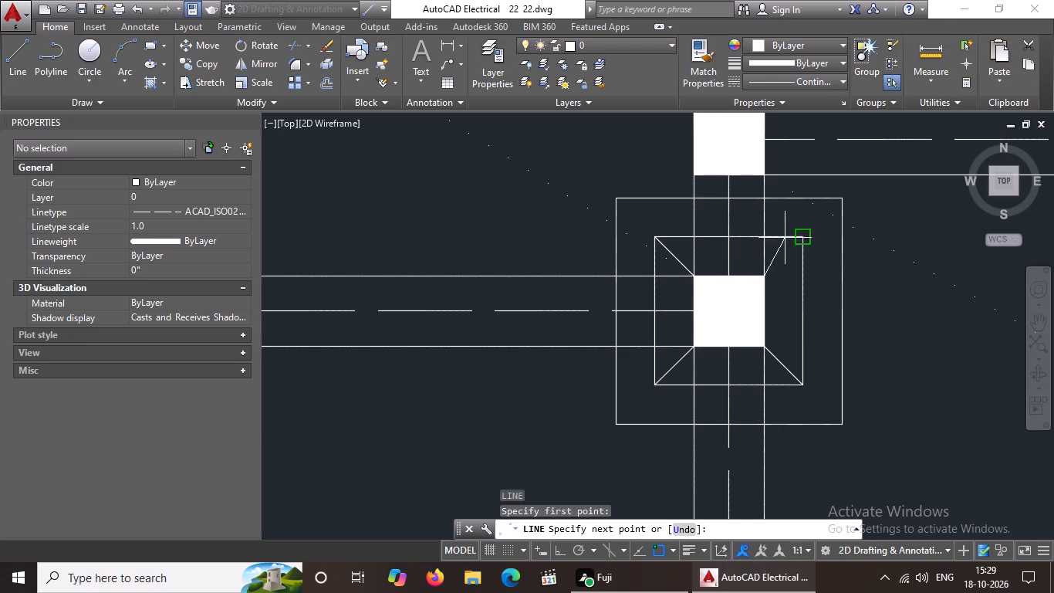
{"action": "left_click", "coordinate": [803, 237]}
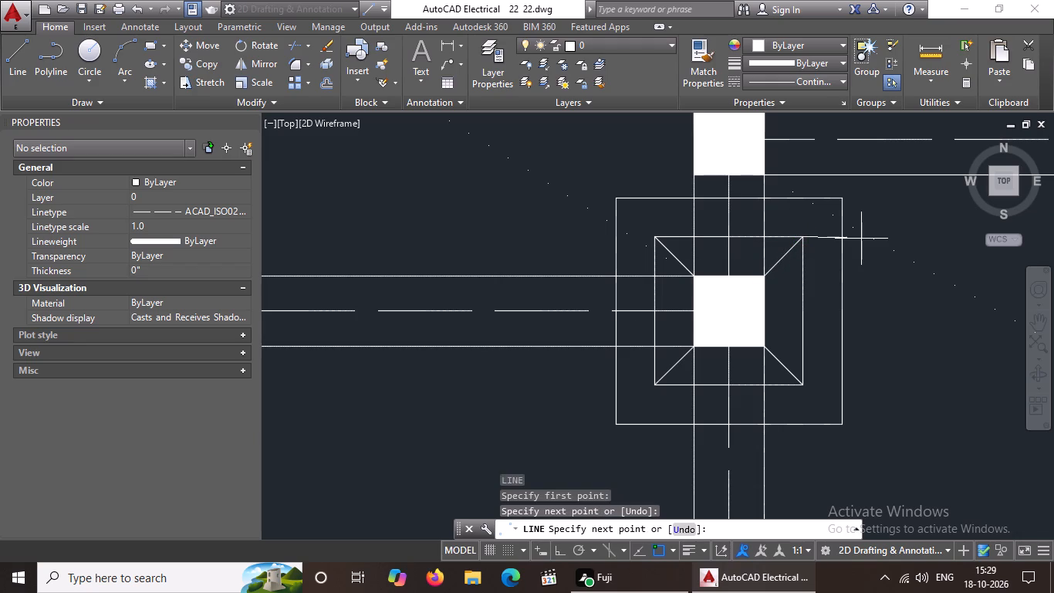
{"action": "key", "text": "Escape"}
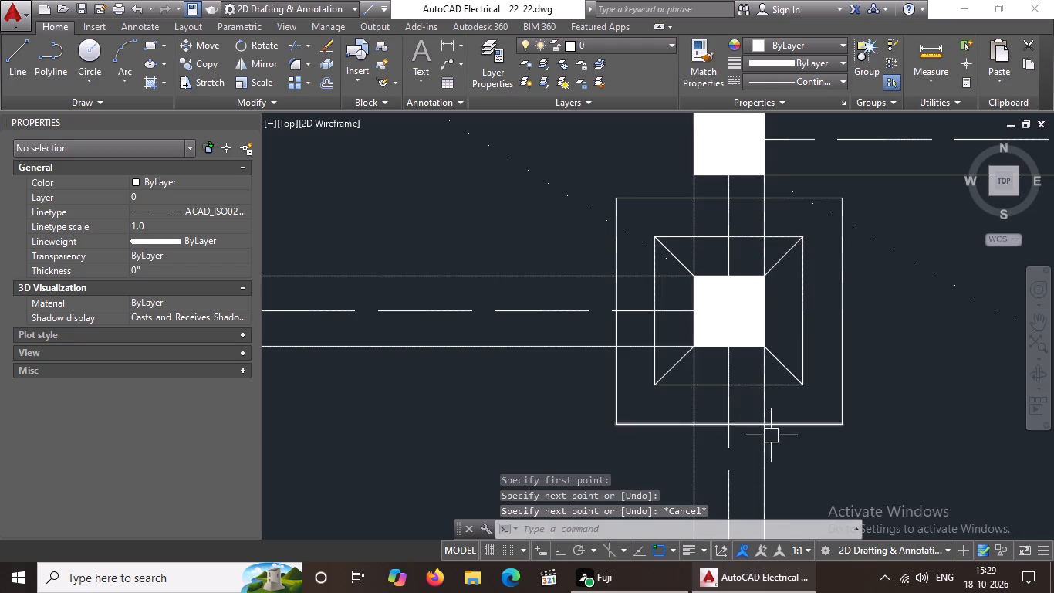
Give the lower side of this footing's outer square the ACAD_ISO02W100 linetype with a linetype scale of 0.5.
{"action": "left_click", "coordinate": [809, 422]}
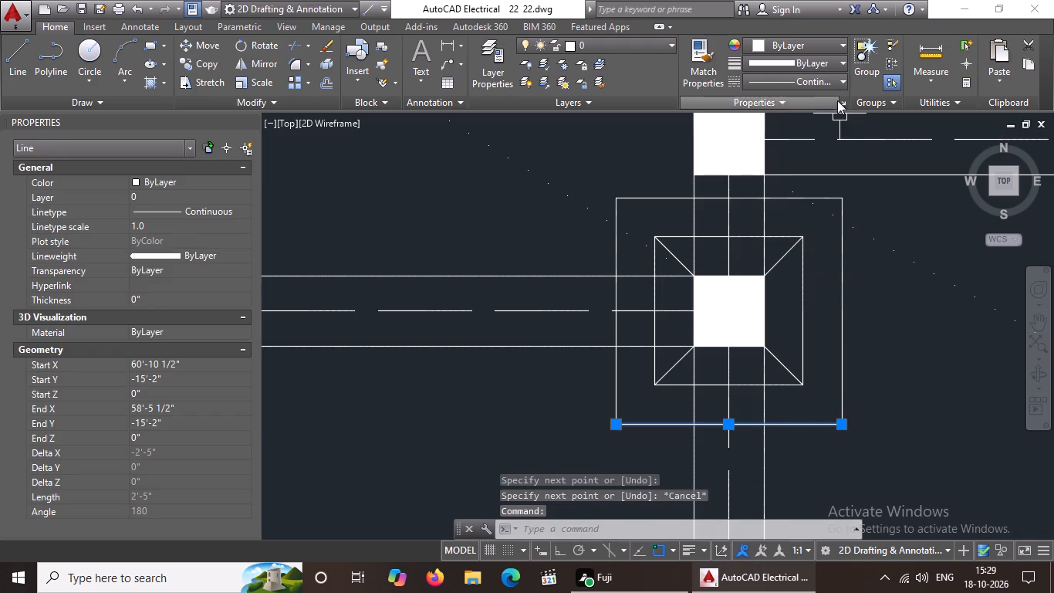
{"action": "left_click", "coordinate": [826, 82]}
{"action": "left_click", "coordinate": [799, 137]}
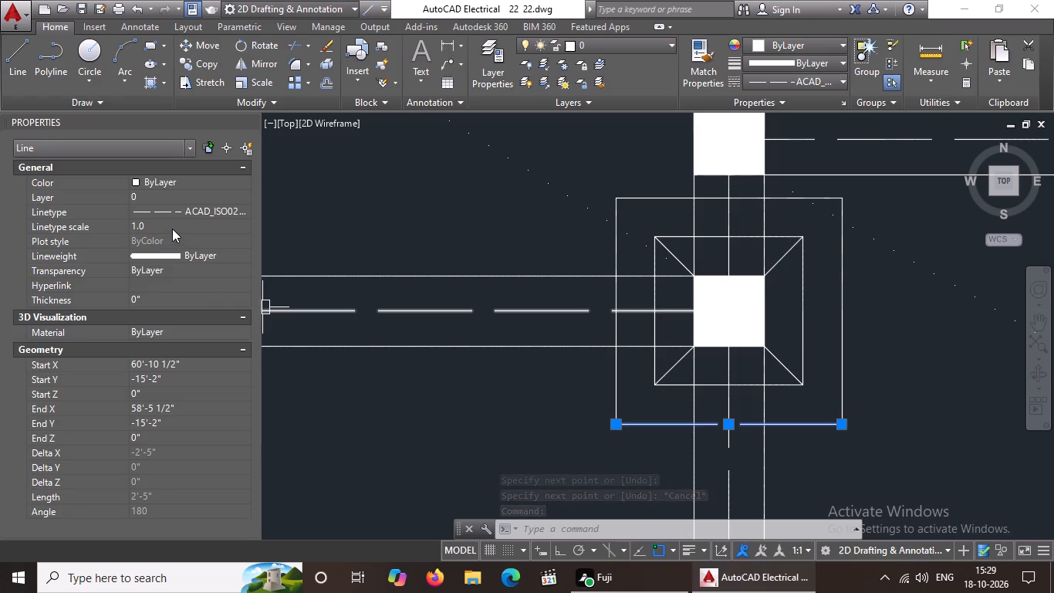
{"action": "left_click", "coordinate": [174, 225]}
{"action": "key", "text": "BackSpace"}
{"action": "key", "text": "BackSpace"}
{"action": "key", "text": "BackSpace"}
{"action": "key", "text": "BackSpace"}
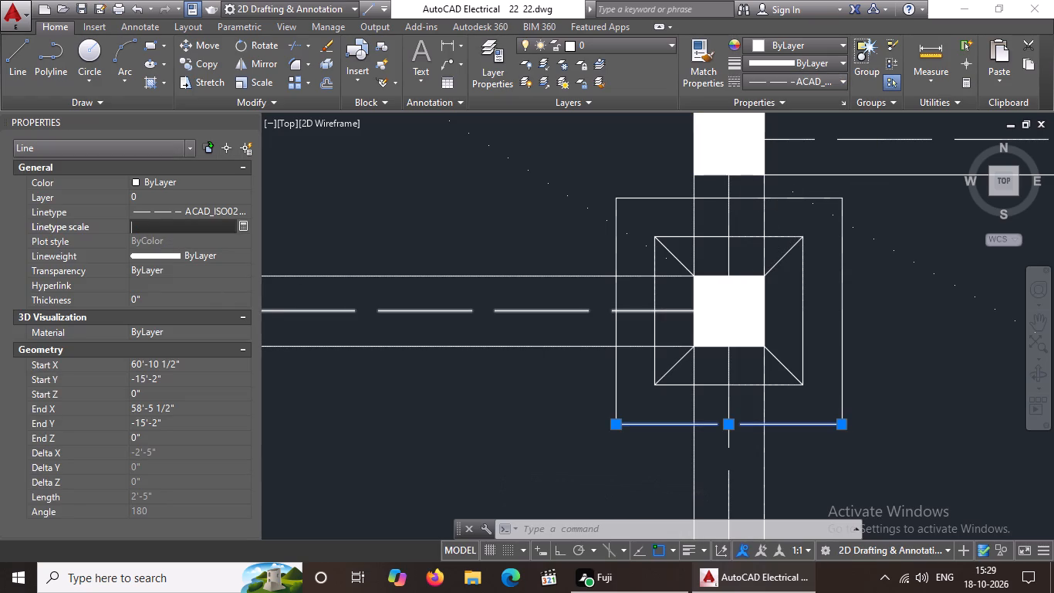
{"action": "type", "text": "0.5"}
{"action": "key", "text": "Return"}
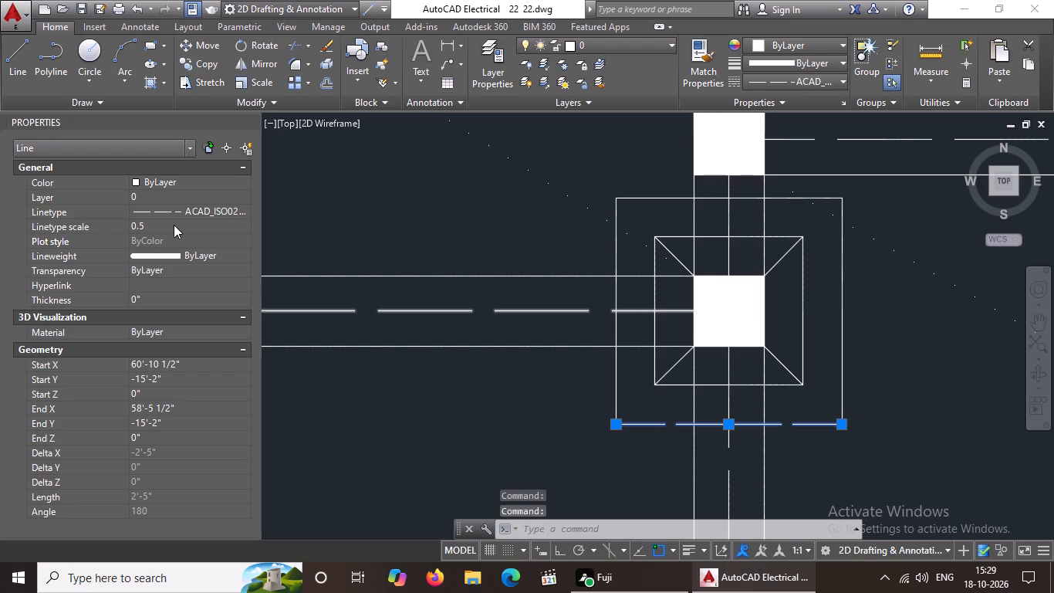
Give the right side of the same outer square the ACAD_ISO02W100 linetype with a linetype scale of 0.5.
{"action": "left_click", "coordinate": [845, 356]}
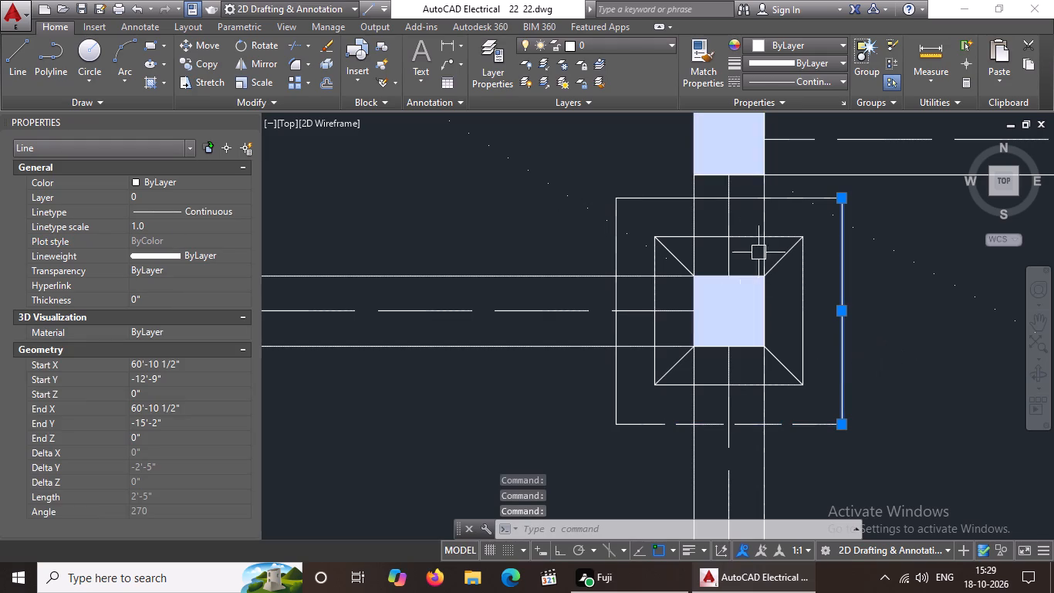
{"action": "left_click", "coordinate": [800, 78]}
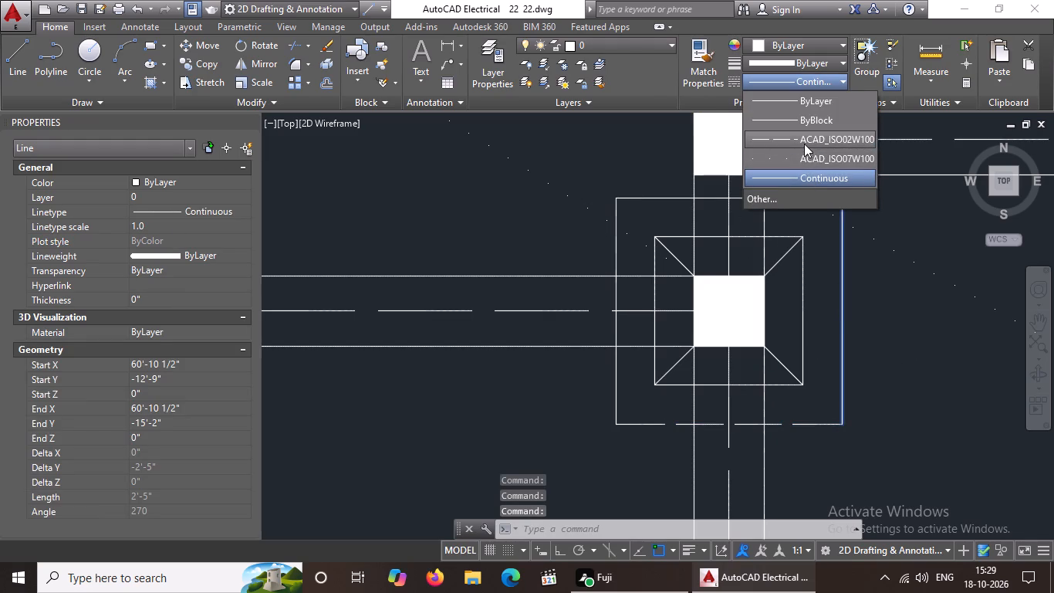
{"action": "left_click", "coordinate": [804, 142]}
{"action": "left_click", "coordinate": [152, 222]}
{"action": "key", "text": "BackSpace"}
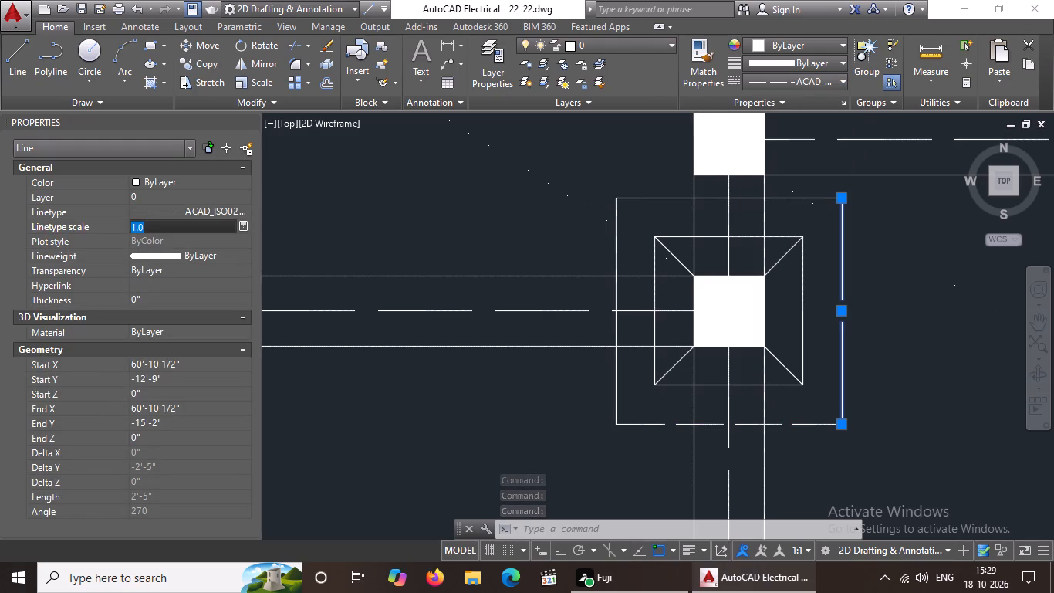
{"action": "key", "text": "BackSpace"}
{"action": "key", "text": "BackSpace"}
{"action": "type", "text": "0."}
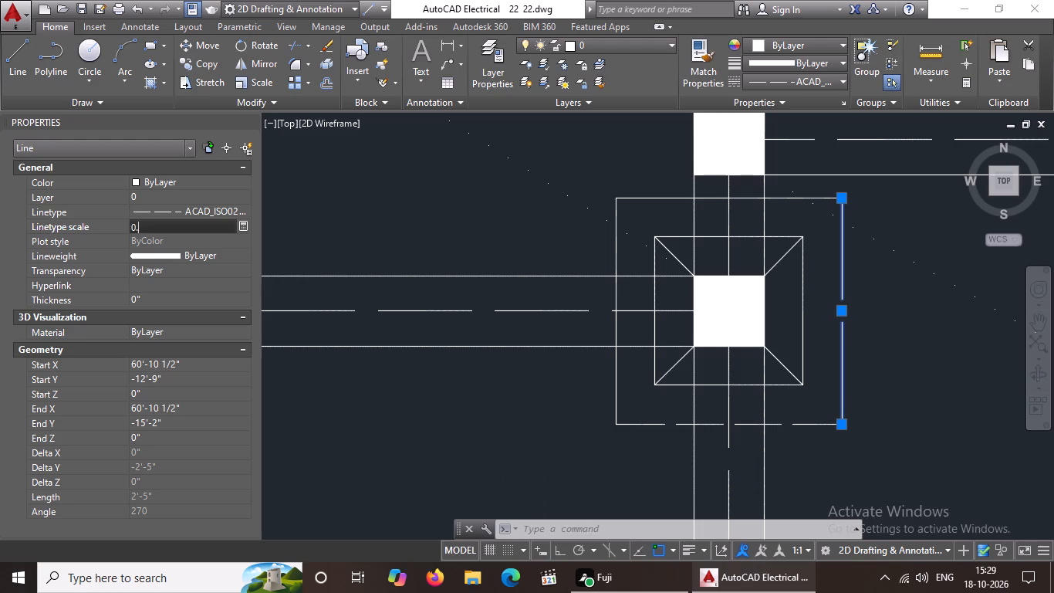
{"action": "key", "text": "5"}
{"action": "key", "text": "Return"}
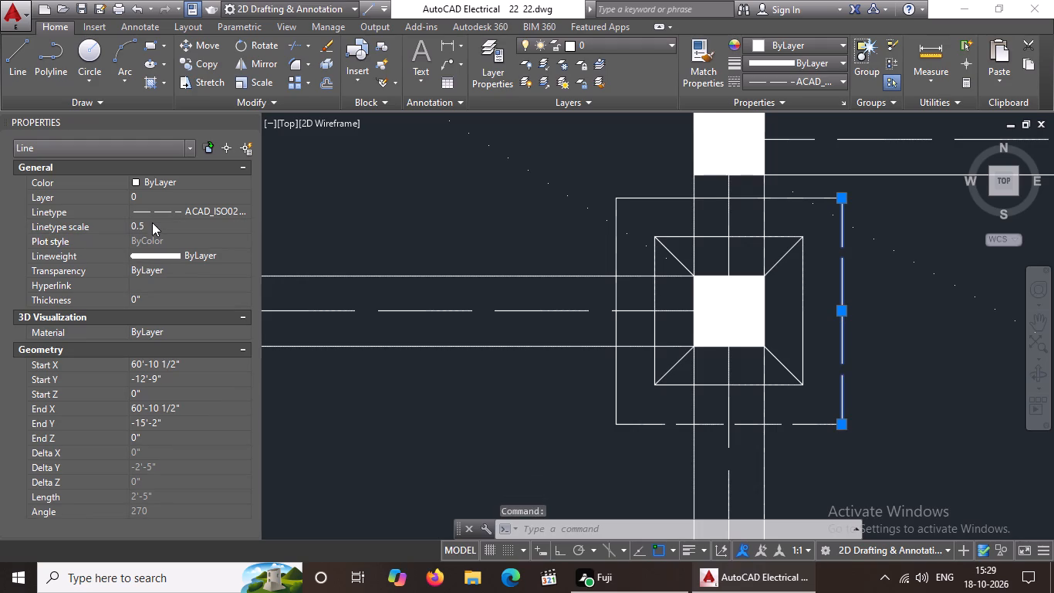
Give the upper side of the same outer square the ACAD_ISO02W100 linetype with a linetype scale of 0.5.
{"action": "left_click", "coordinate": [641, 195]}
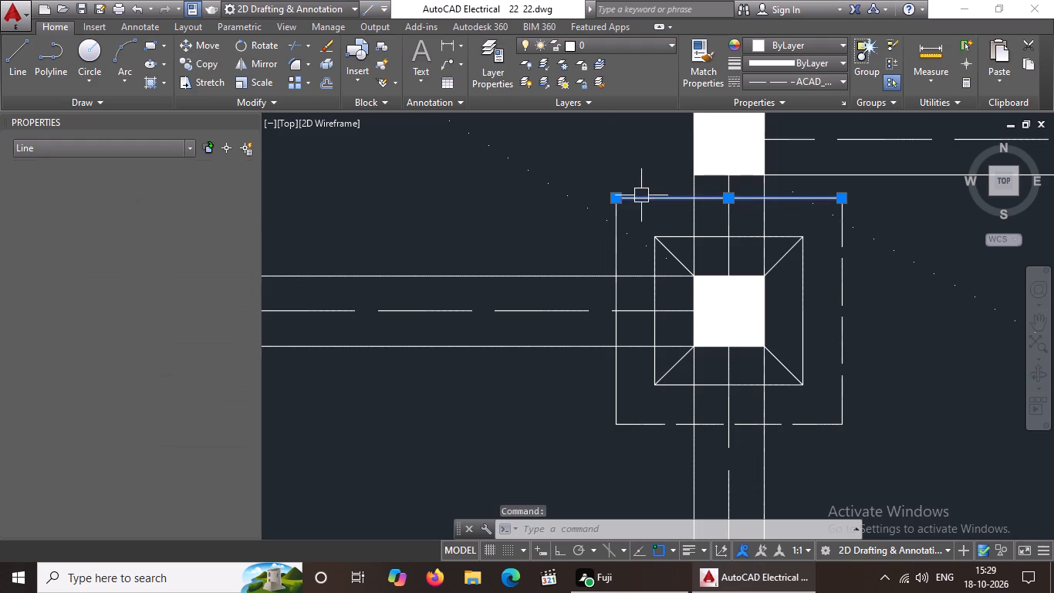
{"action": "left_click", "coordinate": [768, 79]}
{"action": "left_click", "coordinate": [779, 138]}
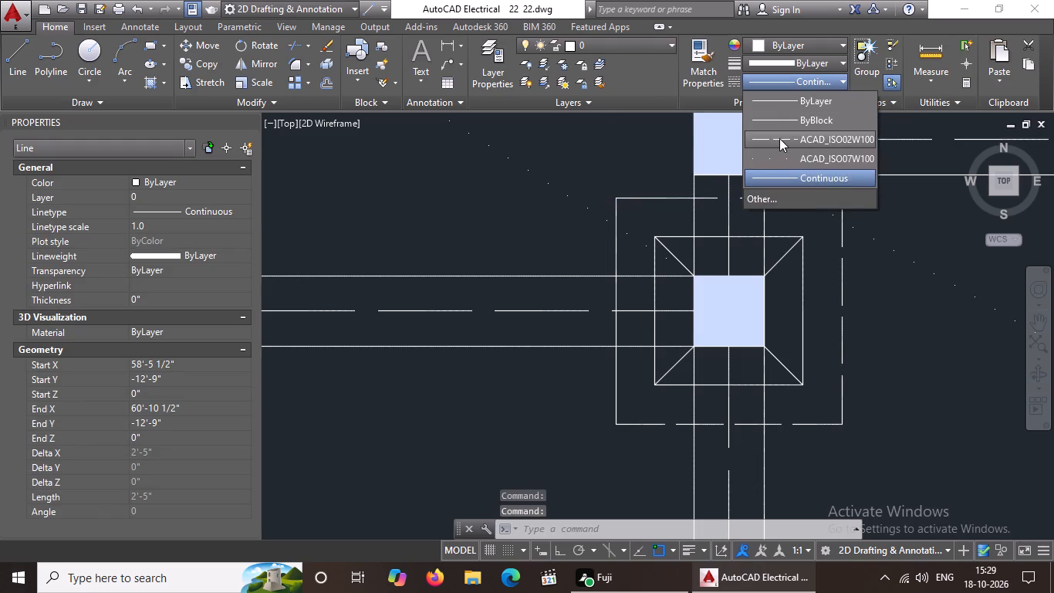
{"action": "left_click", "coordinate": [158, 226]}
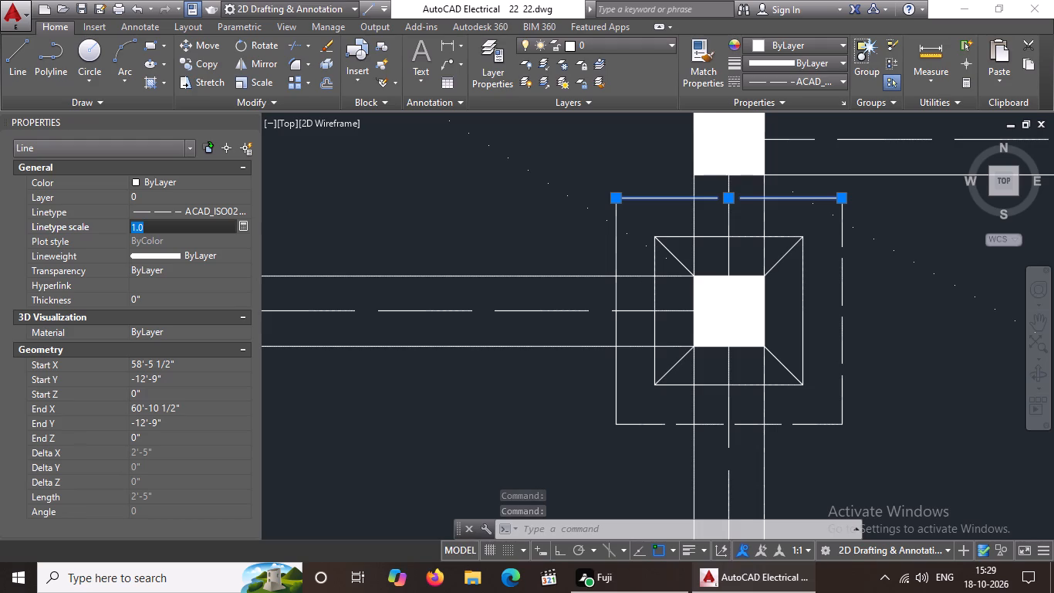
{"action": "key", "text": "BackSpace"}
{"action": "key", "text": "BackSpace"}
{"action": "key", "text": "BackSpace"}
{"action": "type", "text": "0.5"}
{"action": "key", "text": "Return"}
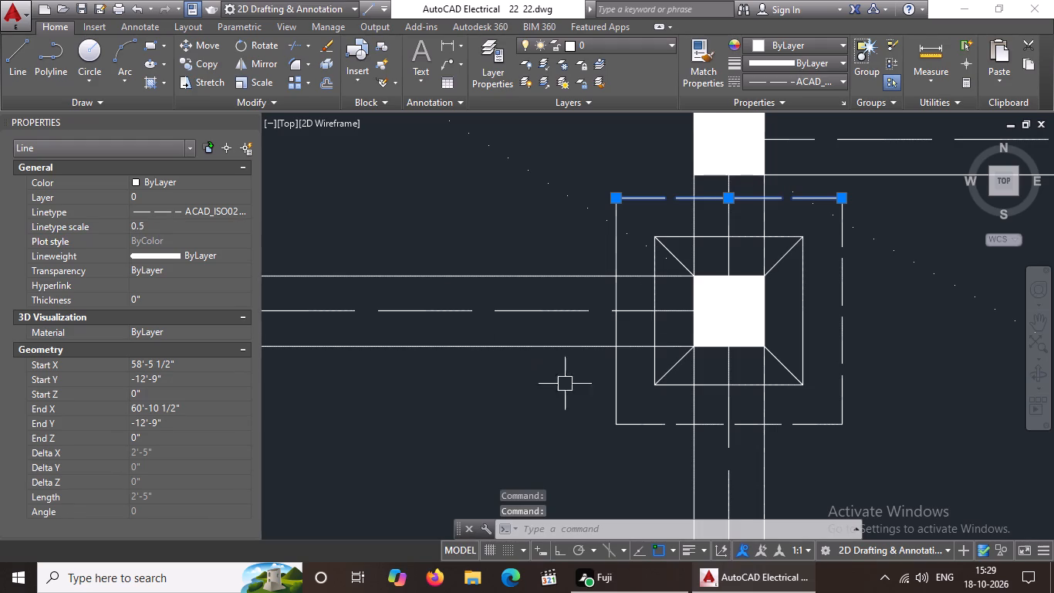
Give the left side of the same outer square the ACAD_ISO02W100 linetype with a linetype scale of 0.5, and clear the selection.
{"action": "left_click", "coordinate": [613, 403]}
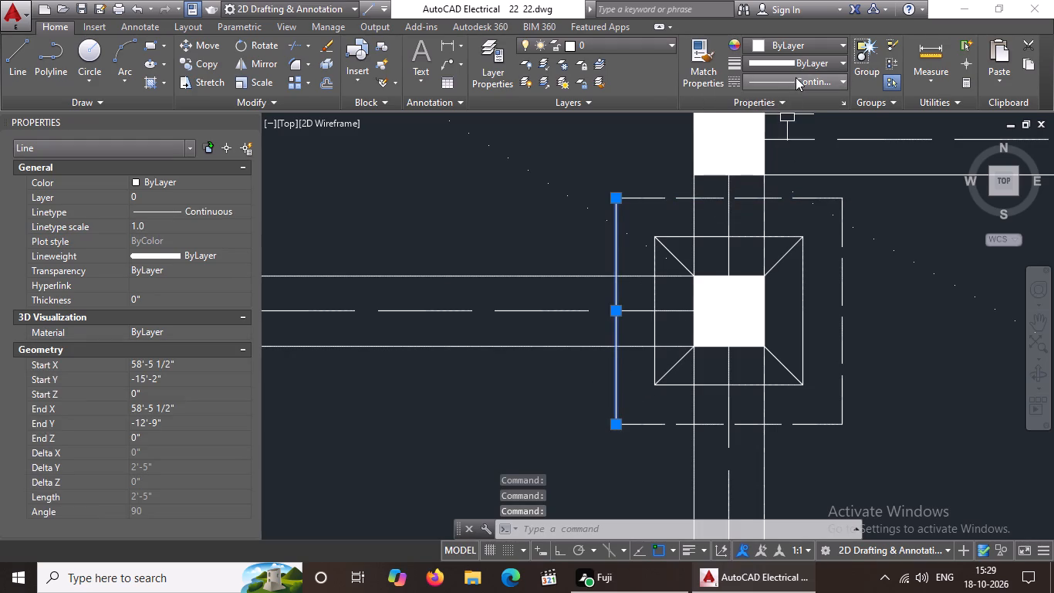
{"action": "left_click", "coordinate": [796, 77]}
{"action": "left_click", "coordinate": [793, 136]}
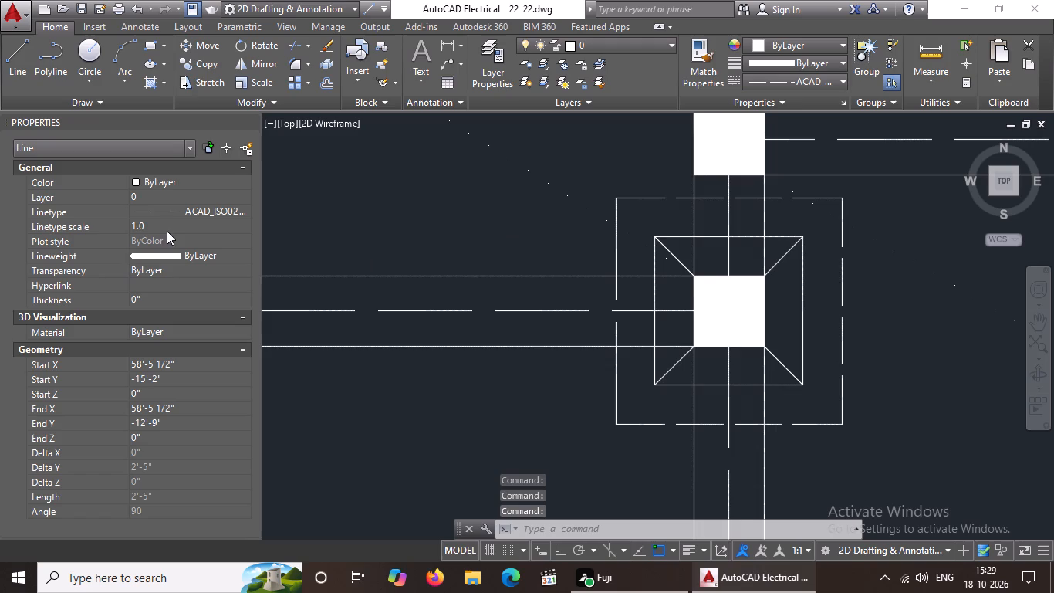
{"action": "left_click", "coordinate": [168, 224]}
{"action": "key", "text": "BackSpace"}
{"action": "key", "text": "BackSpace"}
{"action": "key", "text": "BackSpace"}
{"action": "key", "text": "BackSpace"}
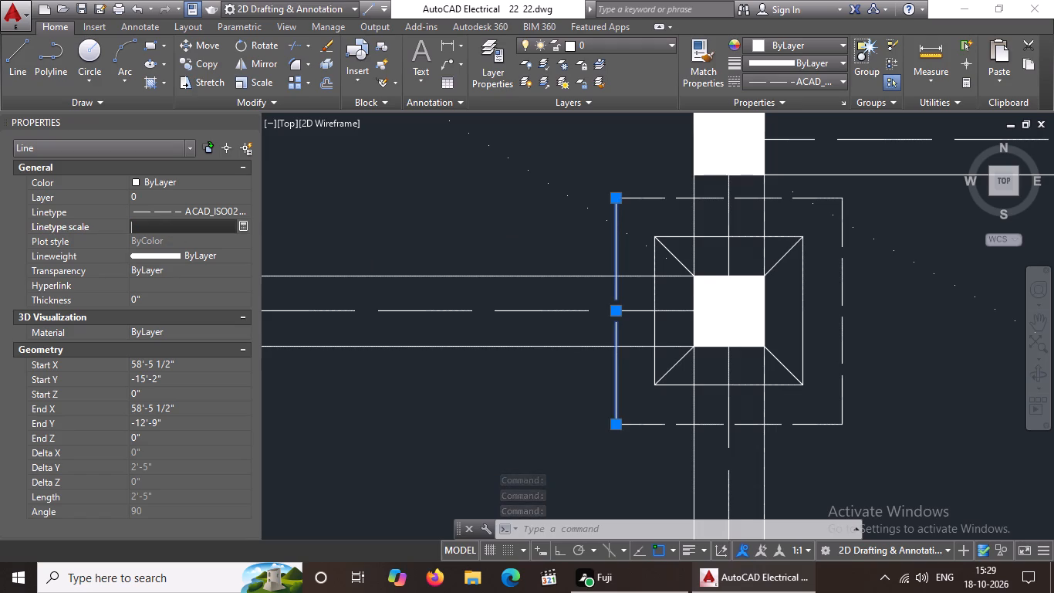
{"action": "type", "text": "0."}
{"action": "key", "text": "5"}
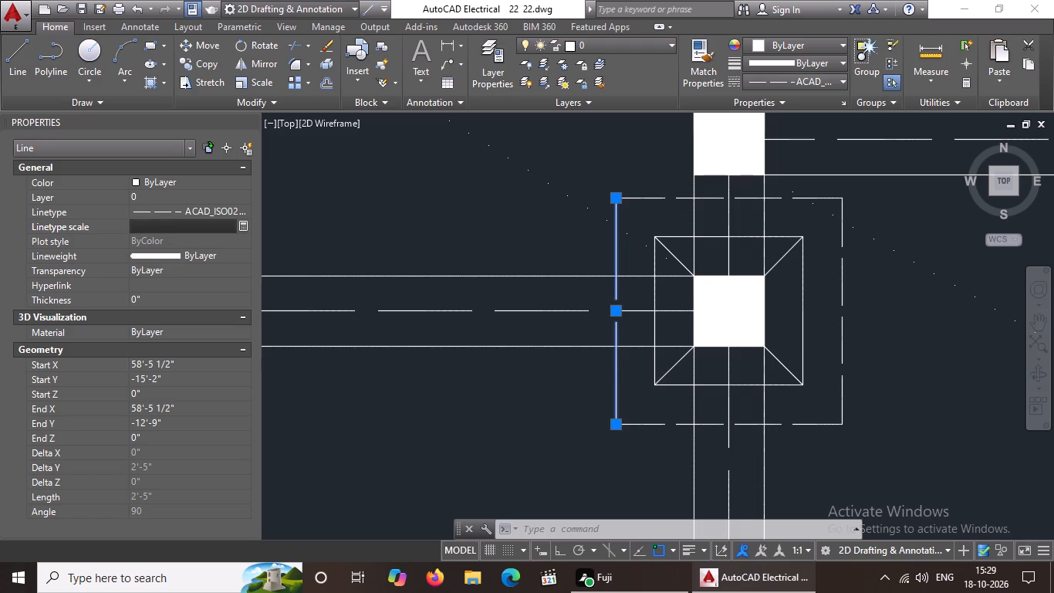
{"action": "key", "text": "Return"}
{"action": "key", "text": "Escape"}
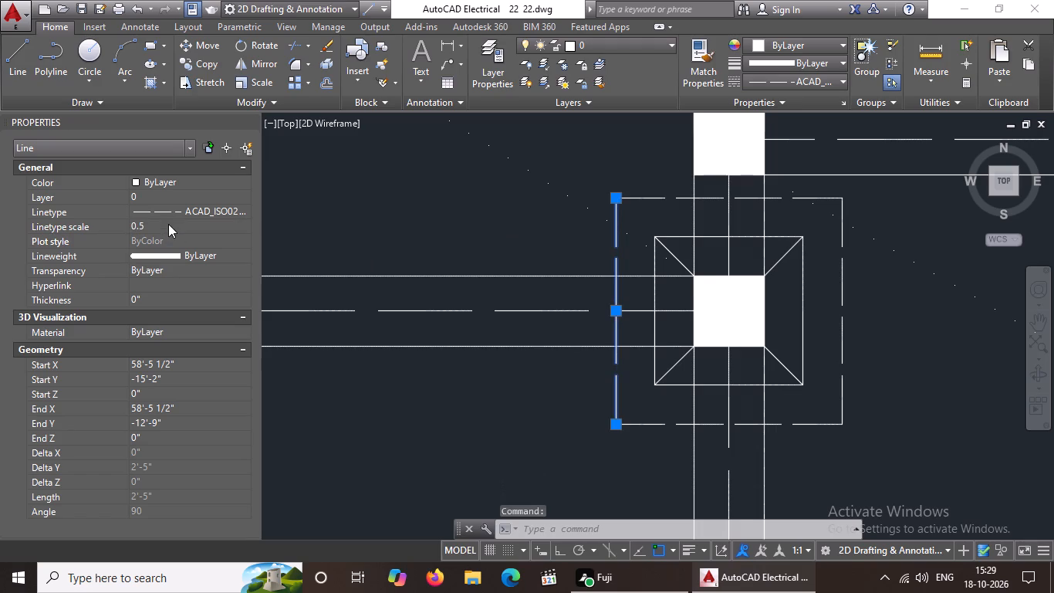
{"action": "scroll", "coordinate": [597, 345], "scroll_direction": "down", "scroll_amount": 3}
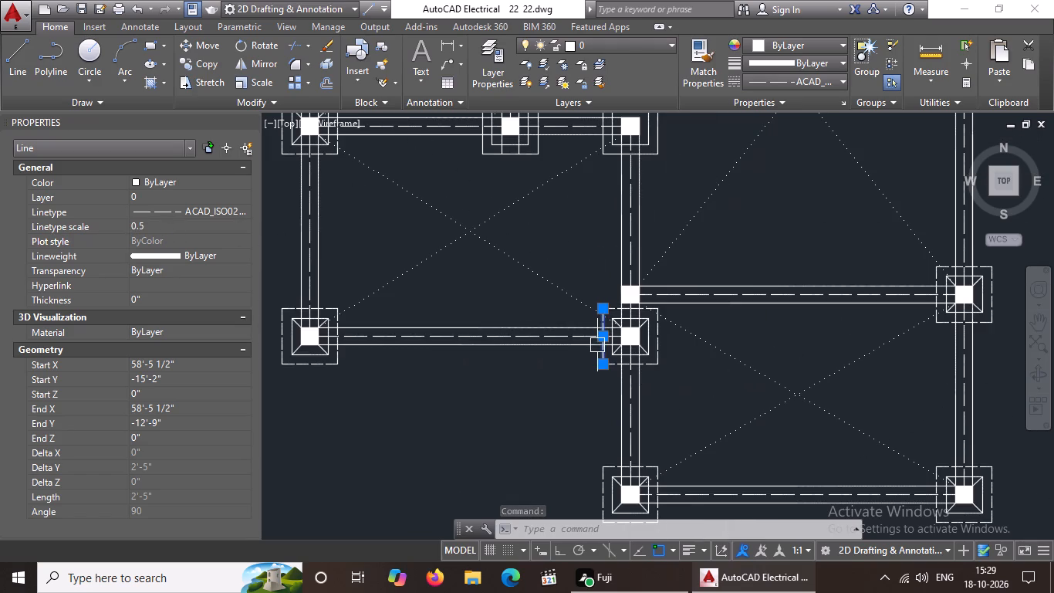
{"action": "middle_click_drag", "start_coordinate": [752, 376], "coordinate": [744, 392]}
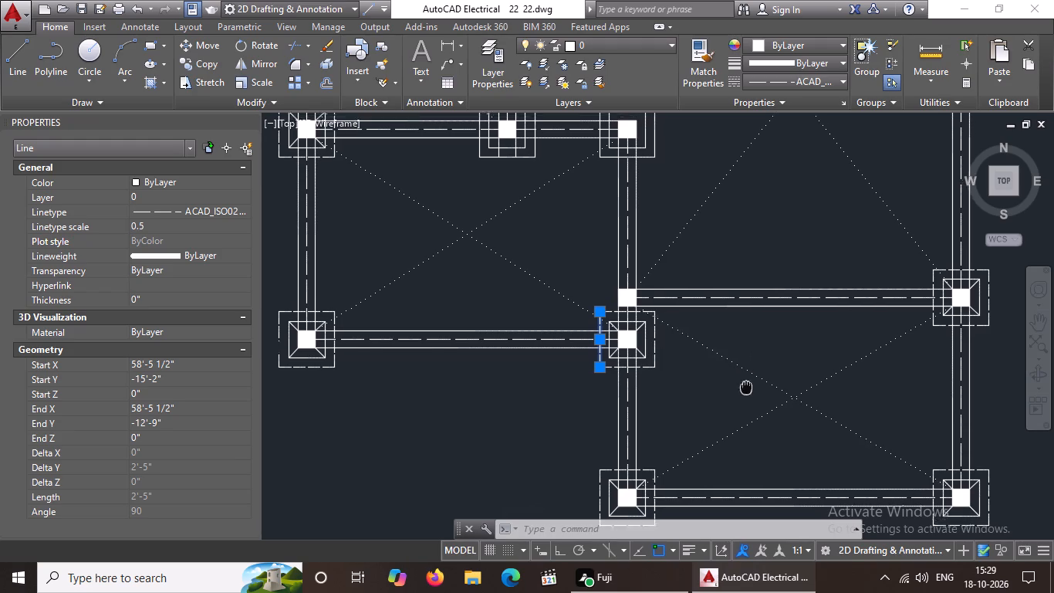
{"action": "middle_click_drag", "start_coordinate": [744, 392], "coordinate": [647, 586]}
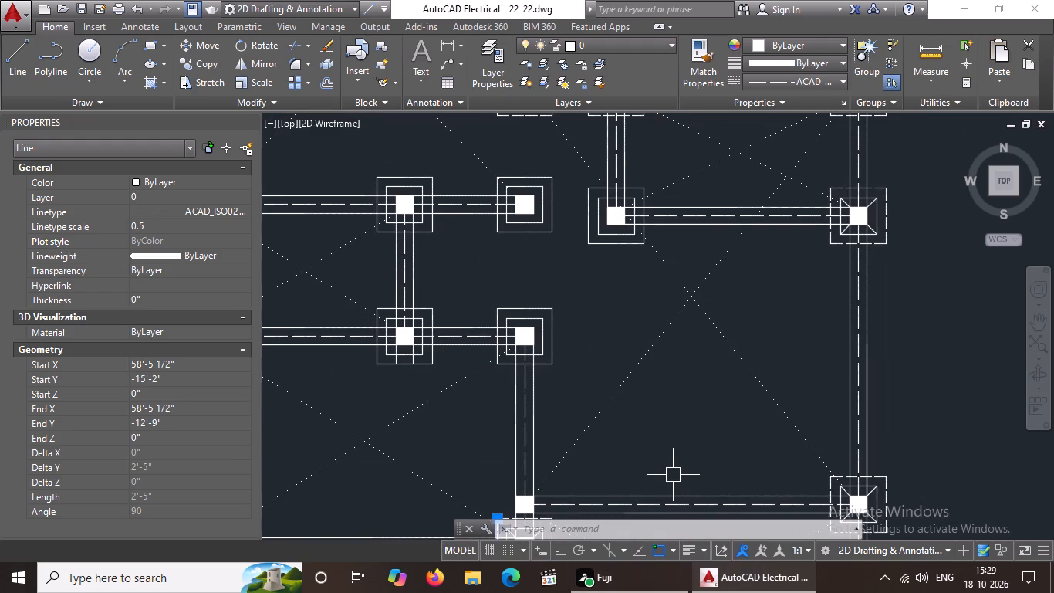
{"action": "key", "text": "Escape"}
{"action": "key", "text": "Escape"}
{"action": "key", "text": "Escape"}
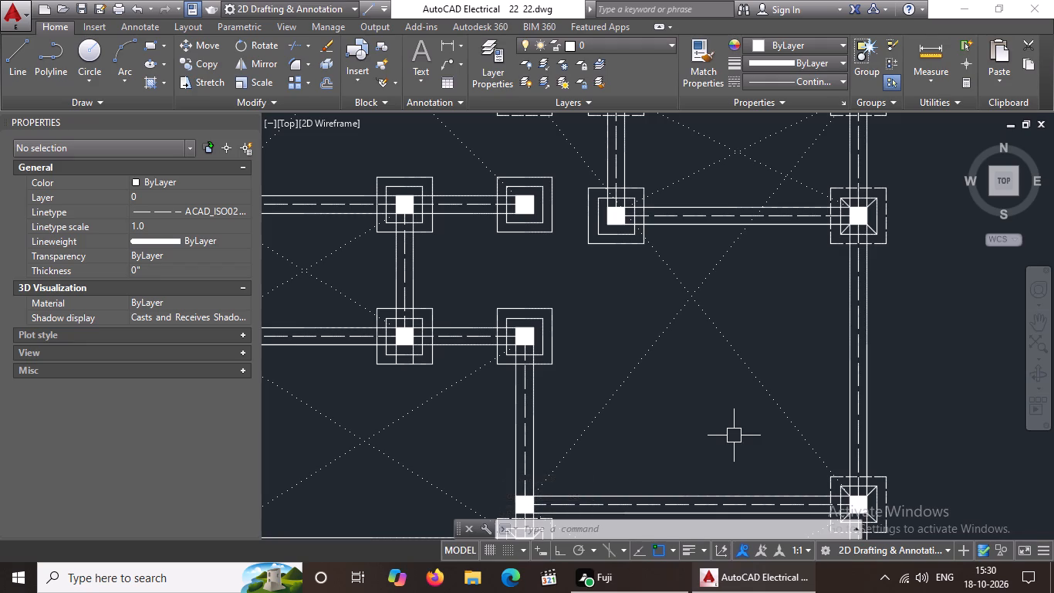
Close the Properties palette to free up the drawing area around the foundation plan.
{"action": "scroll", "coordinate": [732, 437], "scroll_direction": "down", "scroll_amount": 1}
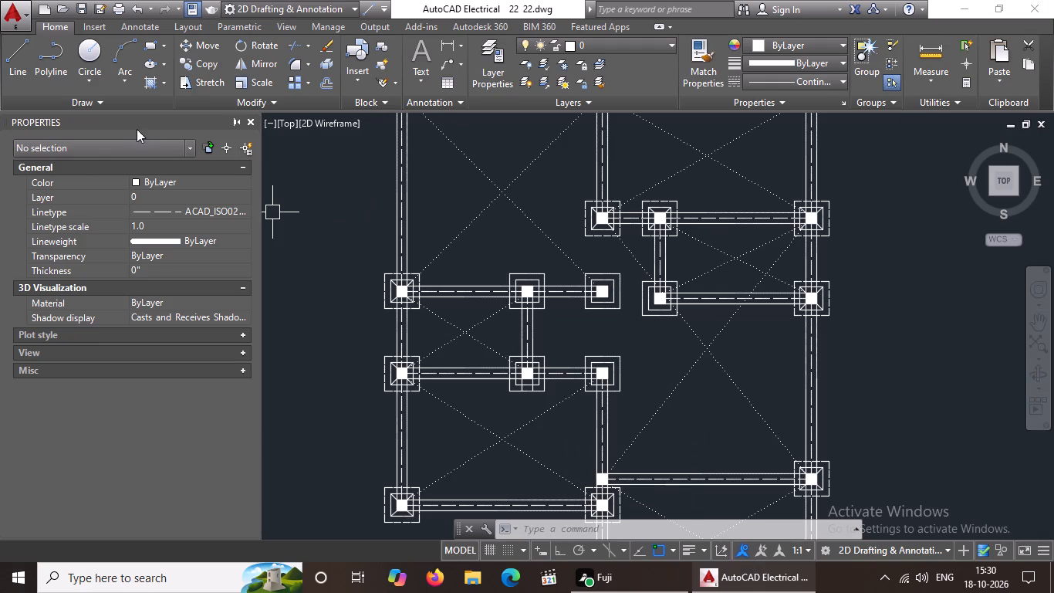
{"action": "left_click", "coordinate": [253, 122]}
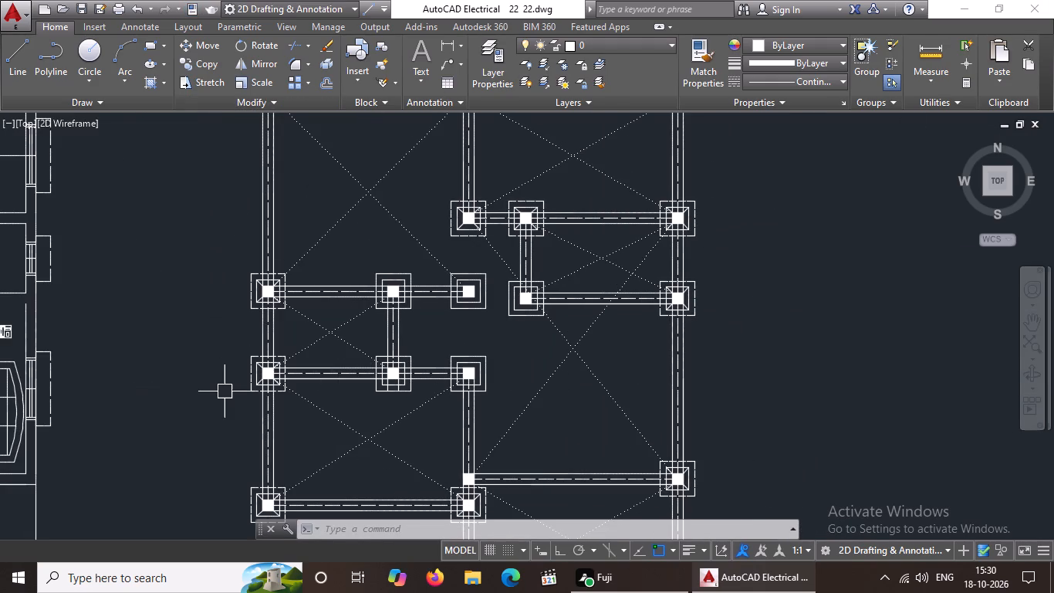
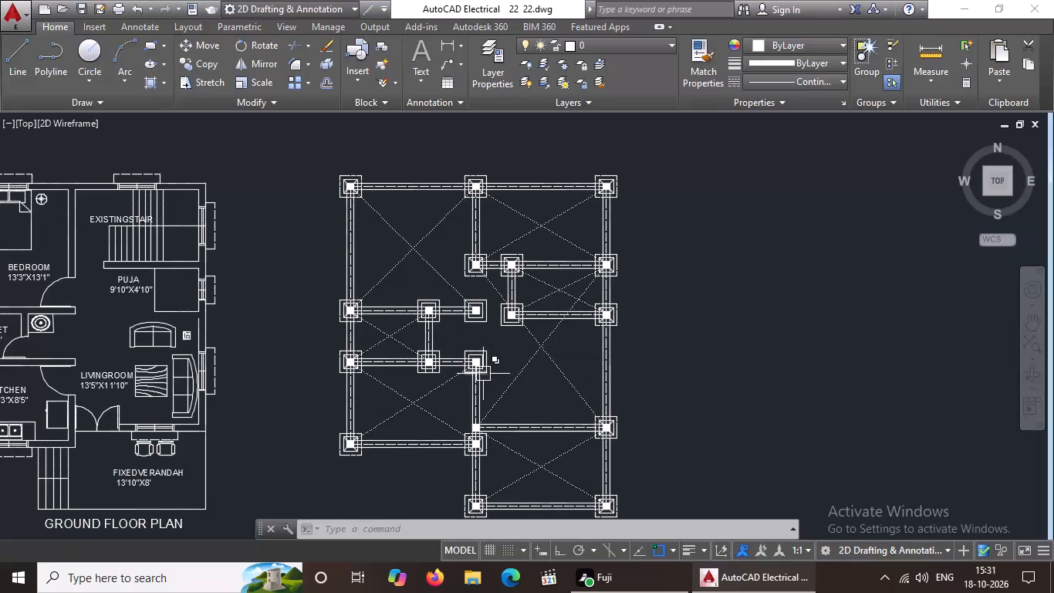
Draw the upper-right and lower-left corner diagonals from column to inner square on the footing at the small right-hand bay's lower-left corner.
{"action": "scroll", "coordinate": [529, 326], "scroll_direction": "up", "scroll_amount": 1}
{"action": "scroll", "coordinate": [520, 316], "scroll_direction": "down", "scroll_amount": 2}
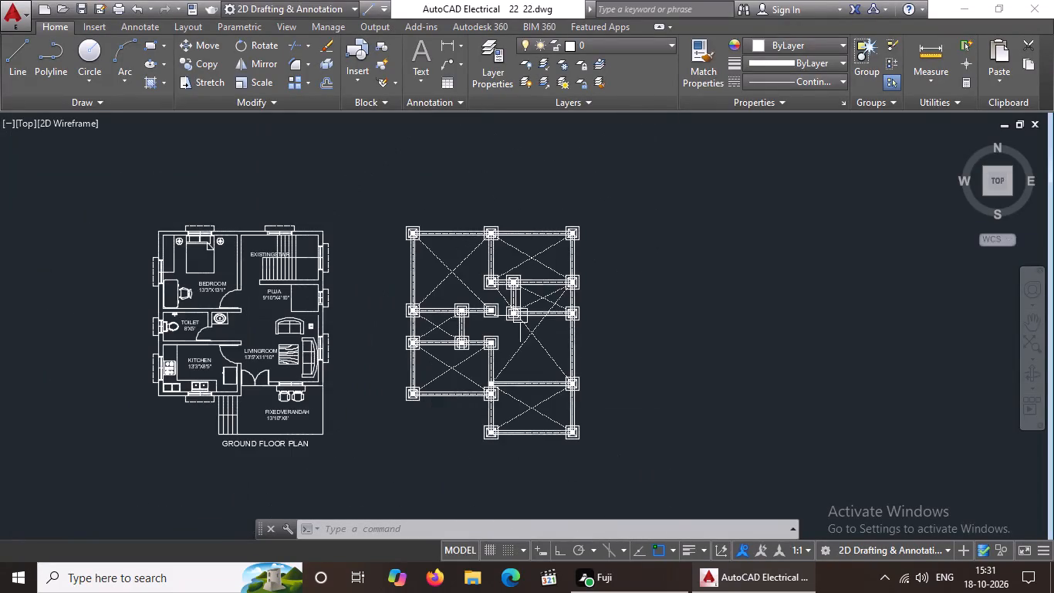
{"action": "scroll", "coordinate": [497, 224], "scroll_direction": "up", "scroll_amount": 2}
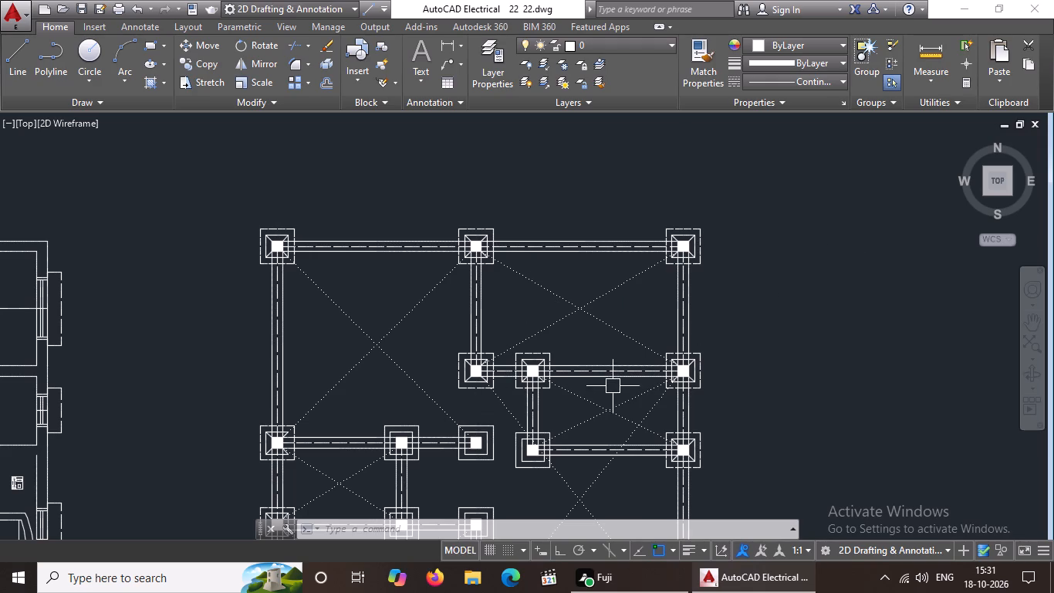
{"action": "middle_click_drag", "start_coordinate": [586, 428], "coordinate": [575, 337]}
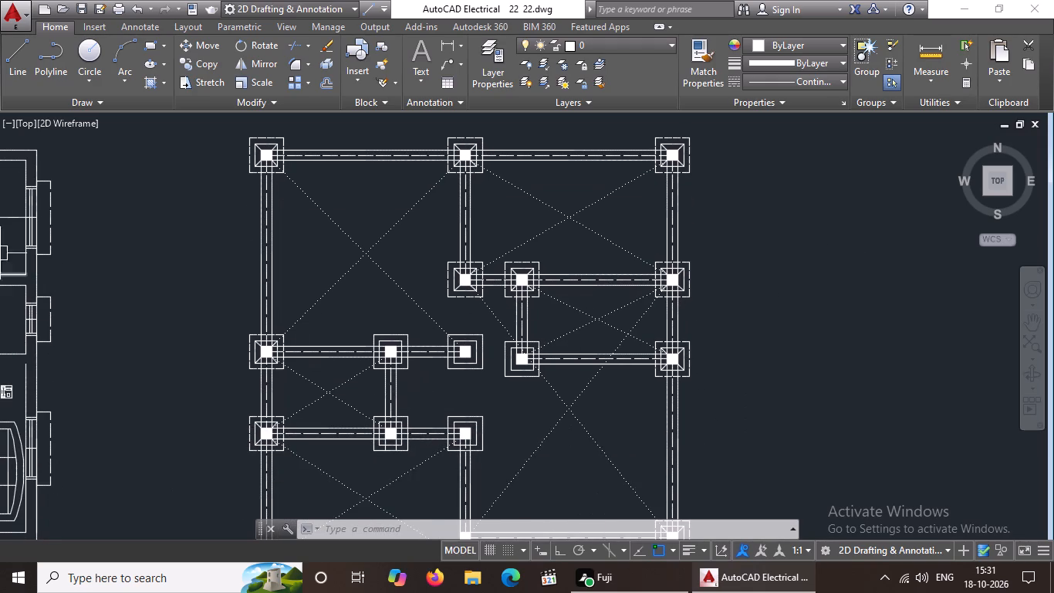
{"action": "left_click", "coordinate": [8, 57]}
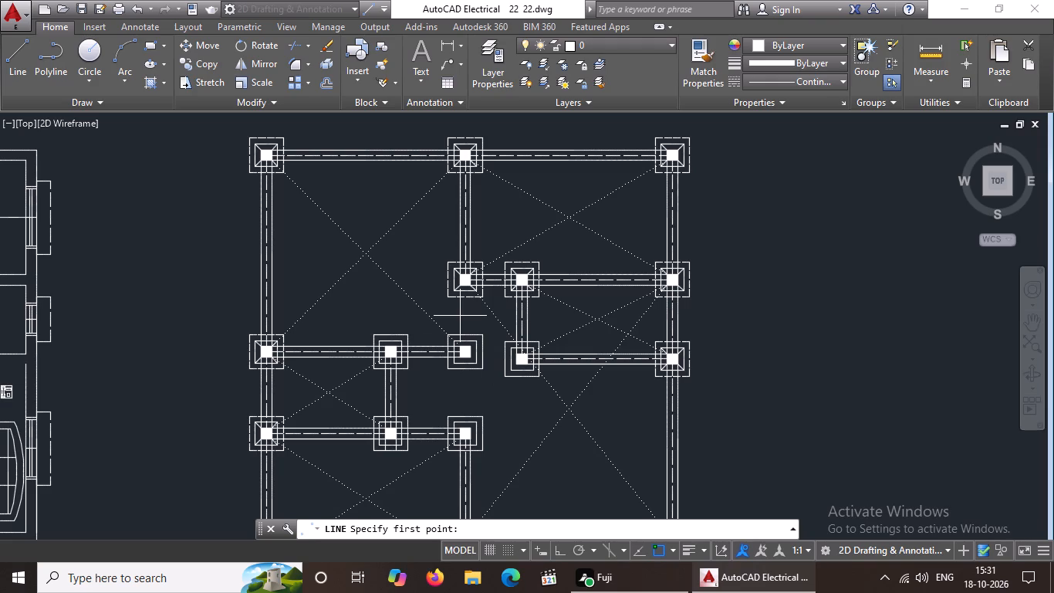
{"action": "scroll", "coordinate": [533, 354], "scroll_direction": "up", "scroll_amount": 3}
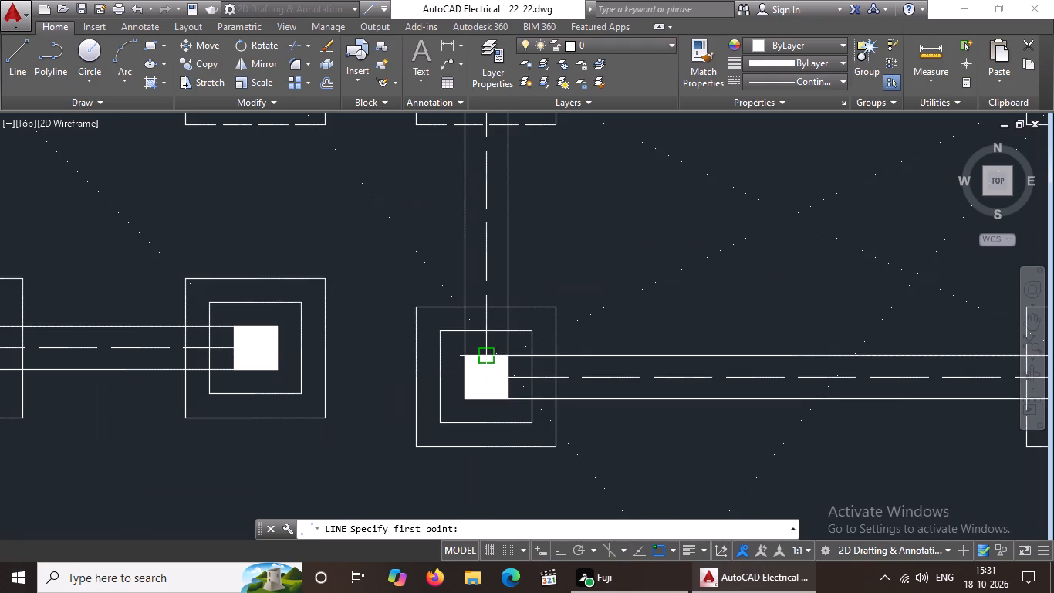
{"action": "left_click", "coordinate": [510, 354]}
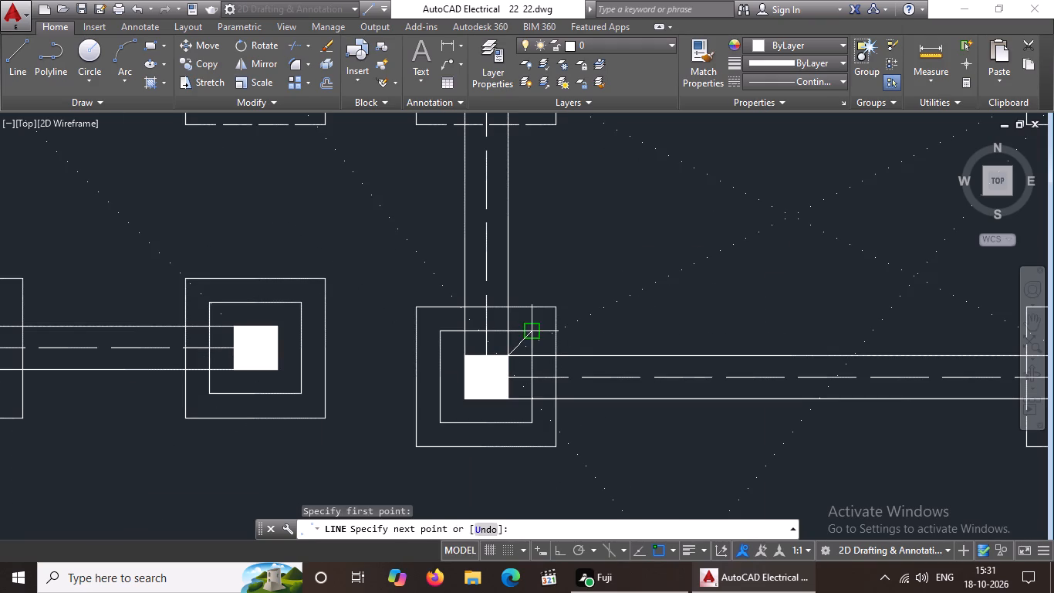
{"action": "left_click", "coordinate": [528, 330]}
{"action": "key", "text": "Escape"}
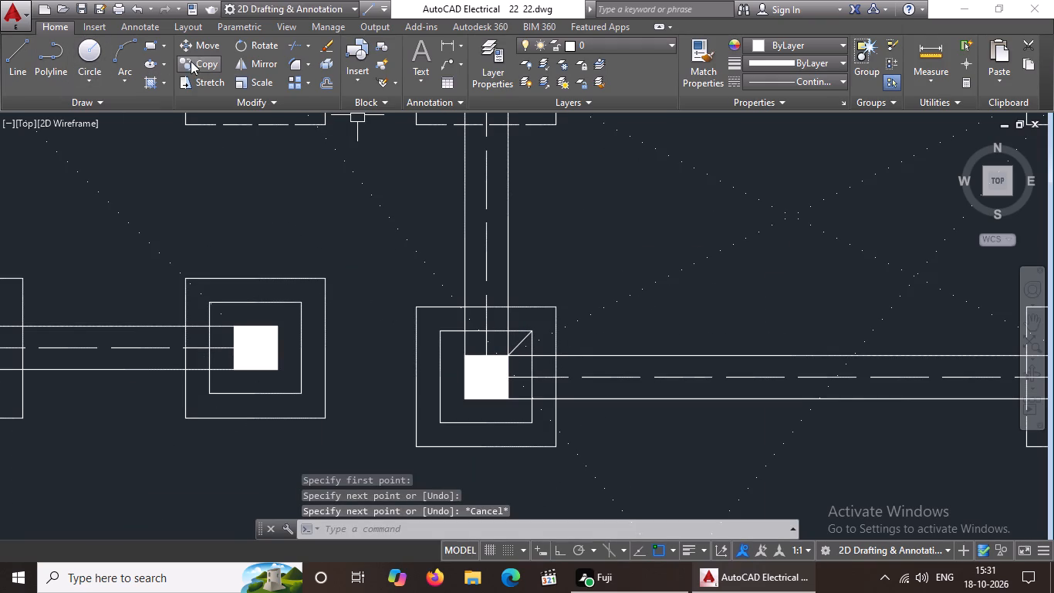
{"action": "left_click", "coordinate": [27, 59]}
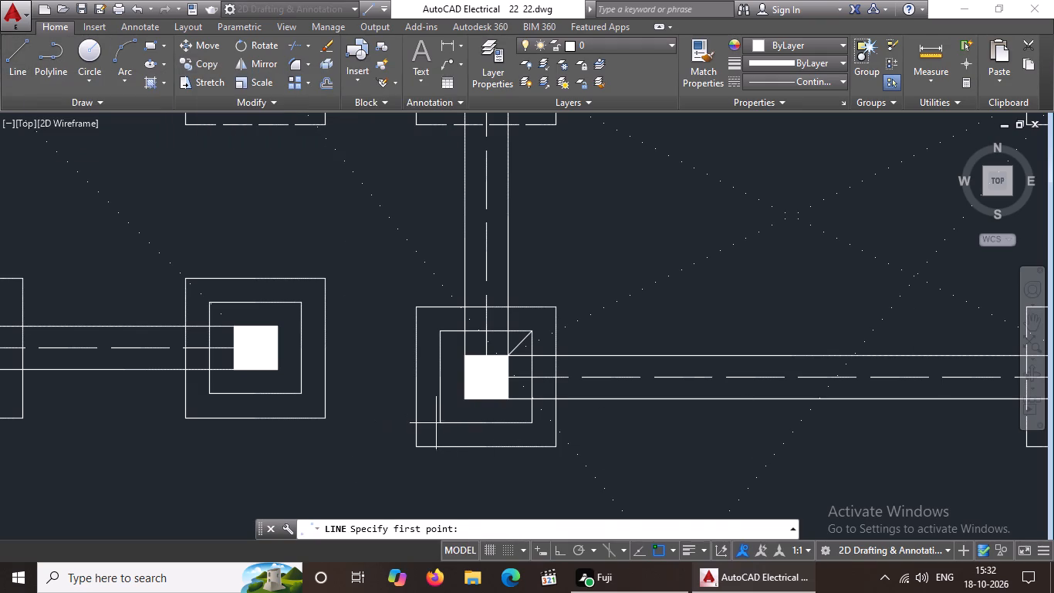
{"action": "left_click", "coordinate": [444, 423]}
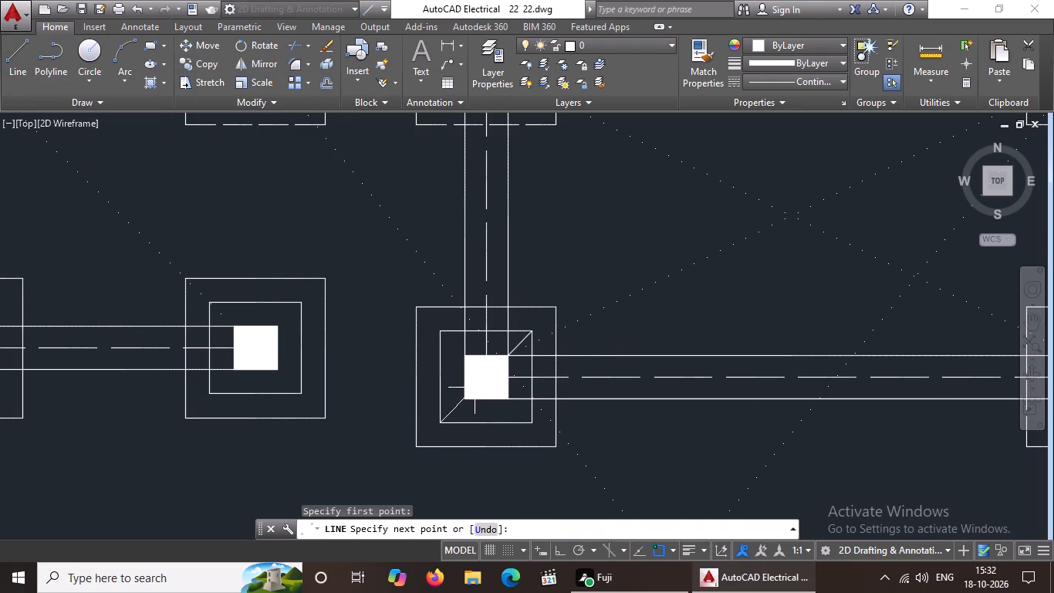
{"action": "left_click", "coordinate": [465, 398]}
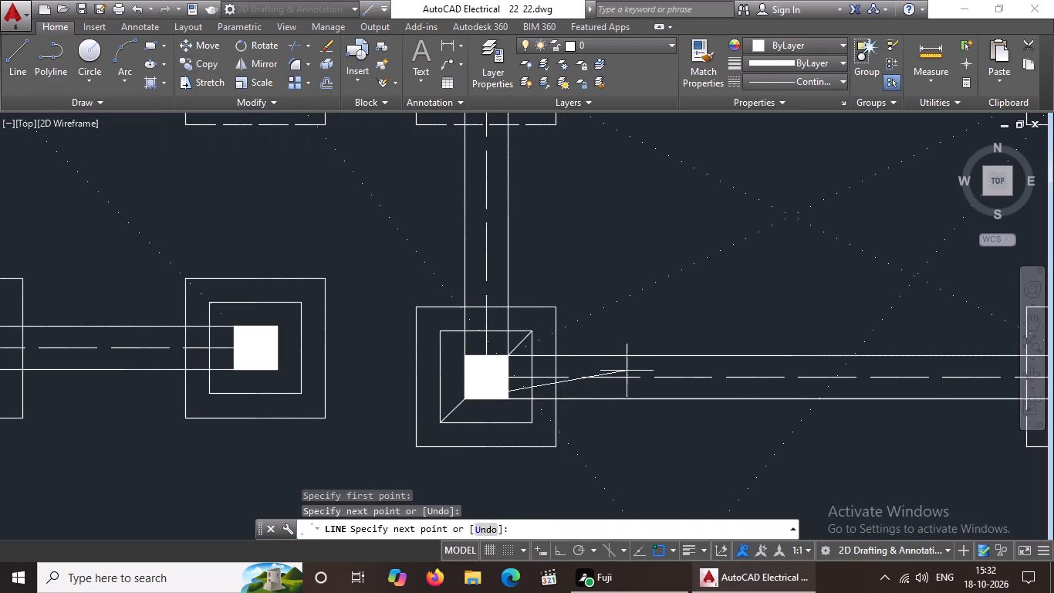
{"action": "key", "text": "Escape"}
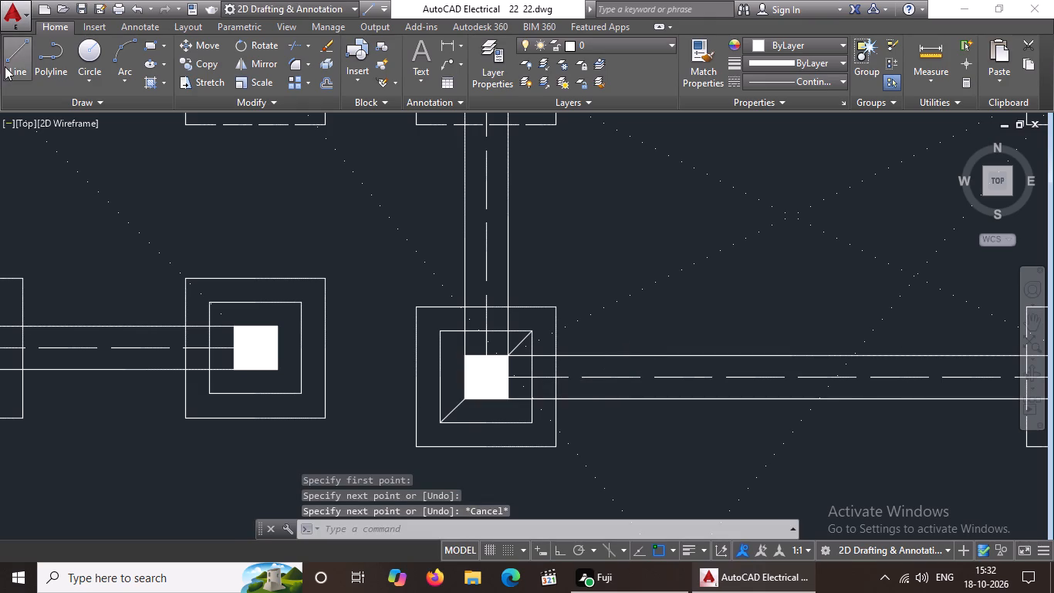
Draw the lower-right and upper-left corner diagonals between the column and inner square of the same footing.
{"action": "left_click", "coordinate": [5, 66]}
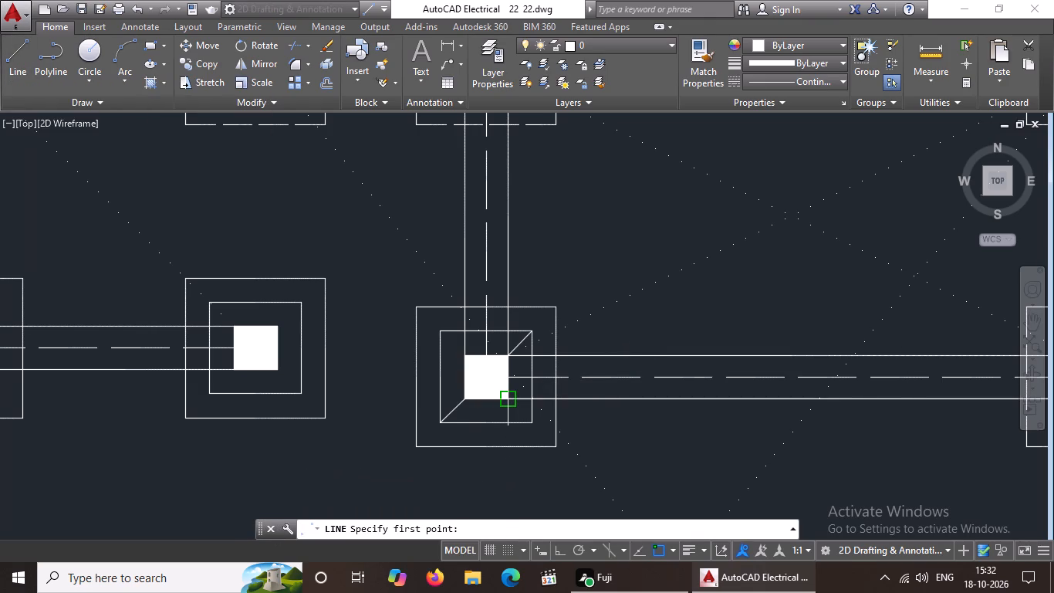
{"action": "left_click", "coordinate": [510, 400]}
{"action": "left_click", "coordinate": [534, 429]}
{"action": "key", "text": "Escape"}
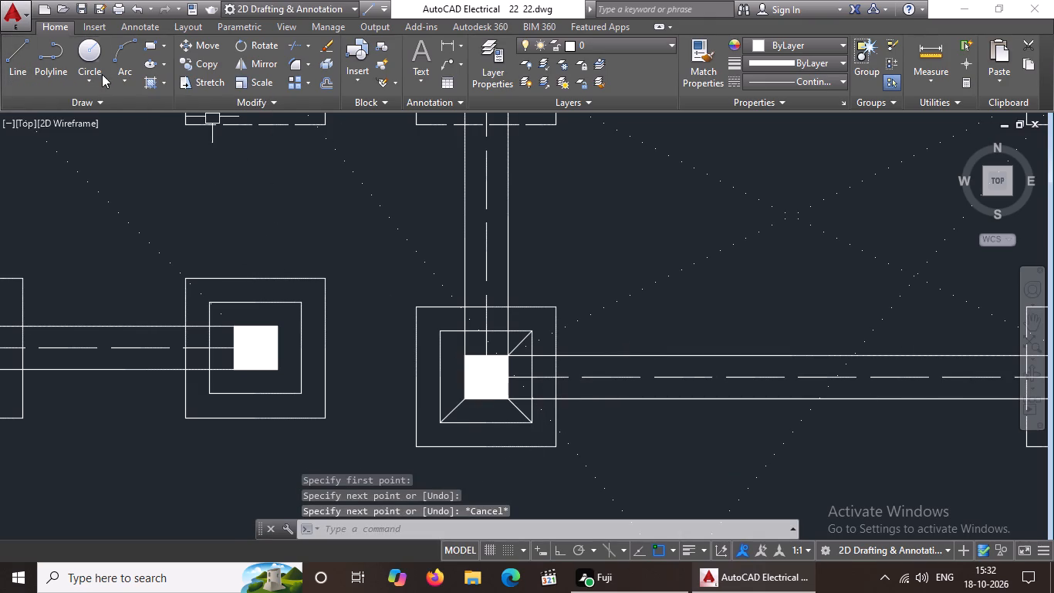
{"action": "left_click", "coordinate": [8, 56]}
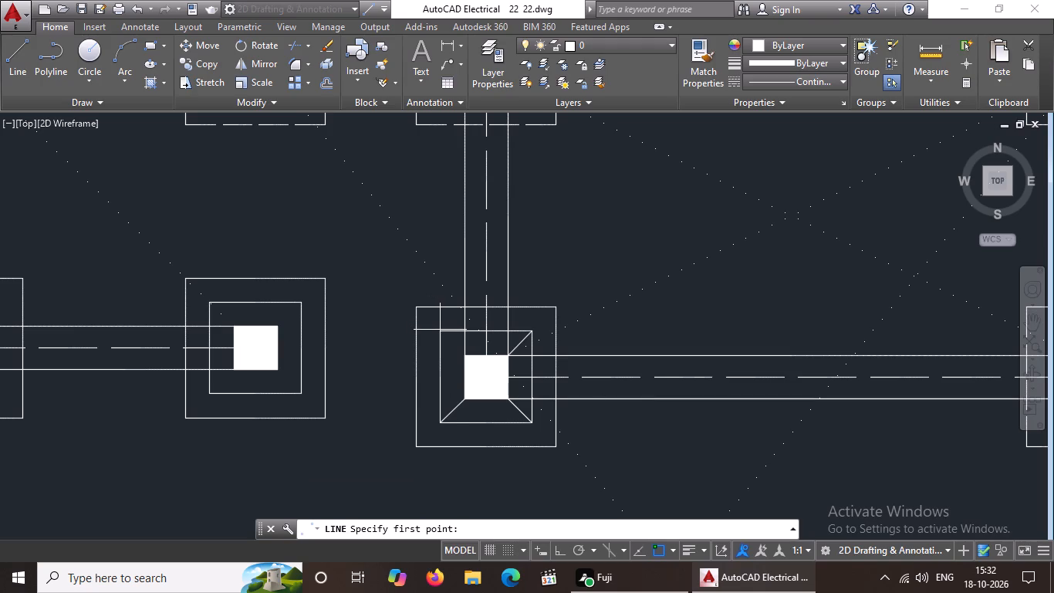
{"action": "left_click", "coordinate": [441, 331]}
{"action": "left_click", "coordinate": [465, 358]}
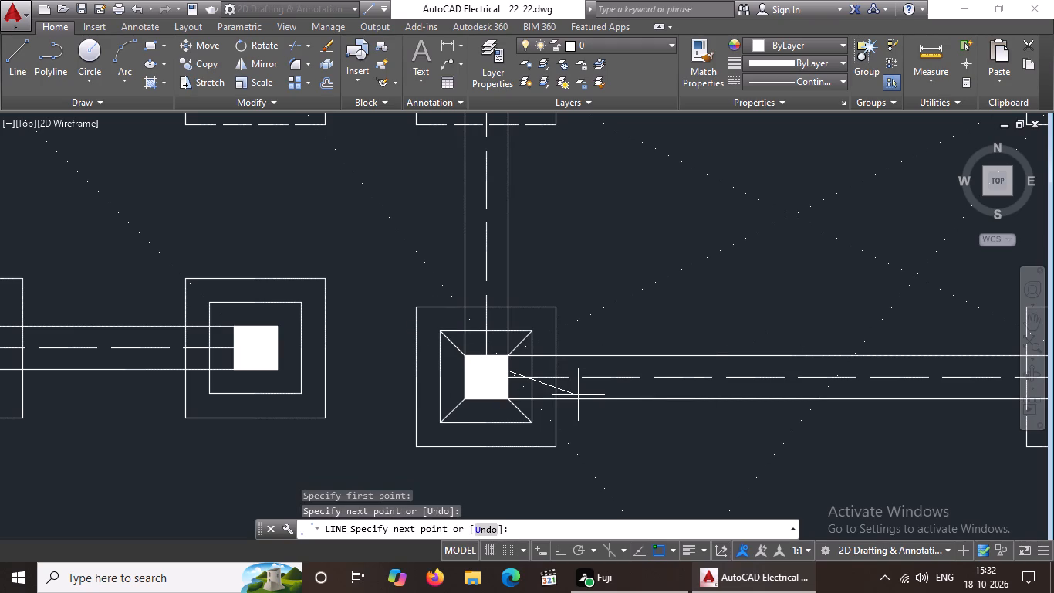
{"action": "key", "text": "Escape"}
Give the lower side of this footing's outer square the ACAD_ISO02W100 linetype with a linetype scale of 0.5.
{"action": "scroll", "coordinate": [629, 403], "scroll_direction": "down", "scroll_amount": 2}
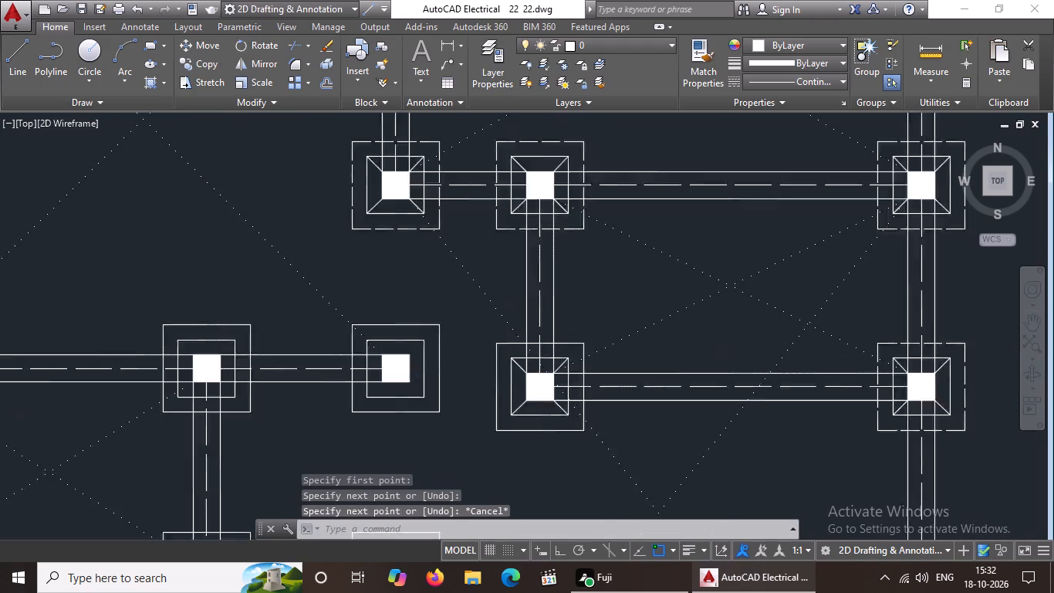
{"action": "scroll", "coordinate": [570, 412], "scroll_direction": "up", "scroll_amount": 2}
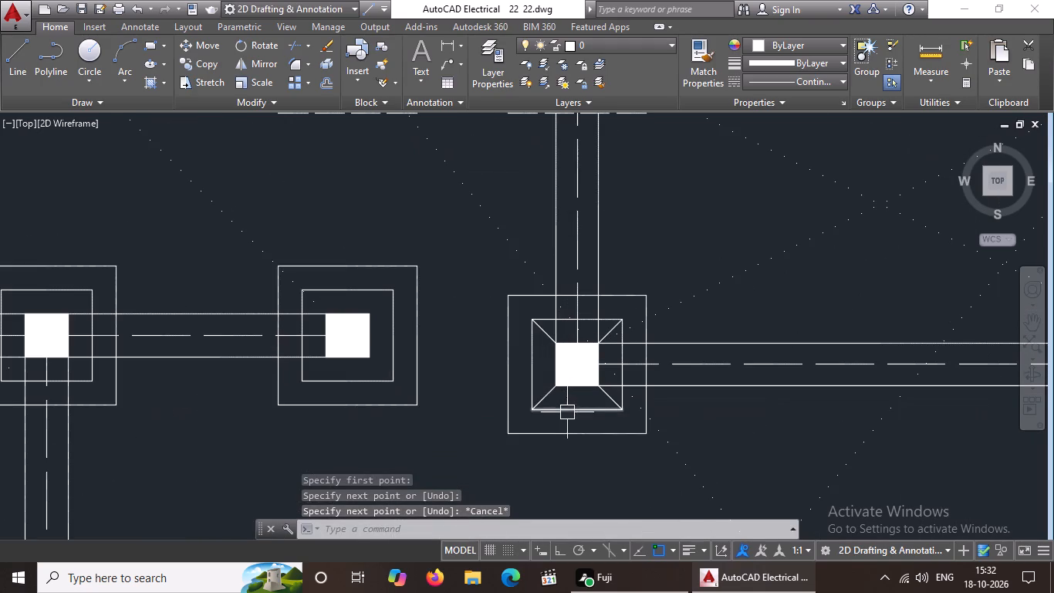
{"action": "left_click", "coordinate": [562, 430]}
{"action": "left_click", "coordinate": [805, 84]}
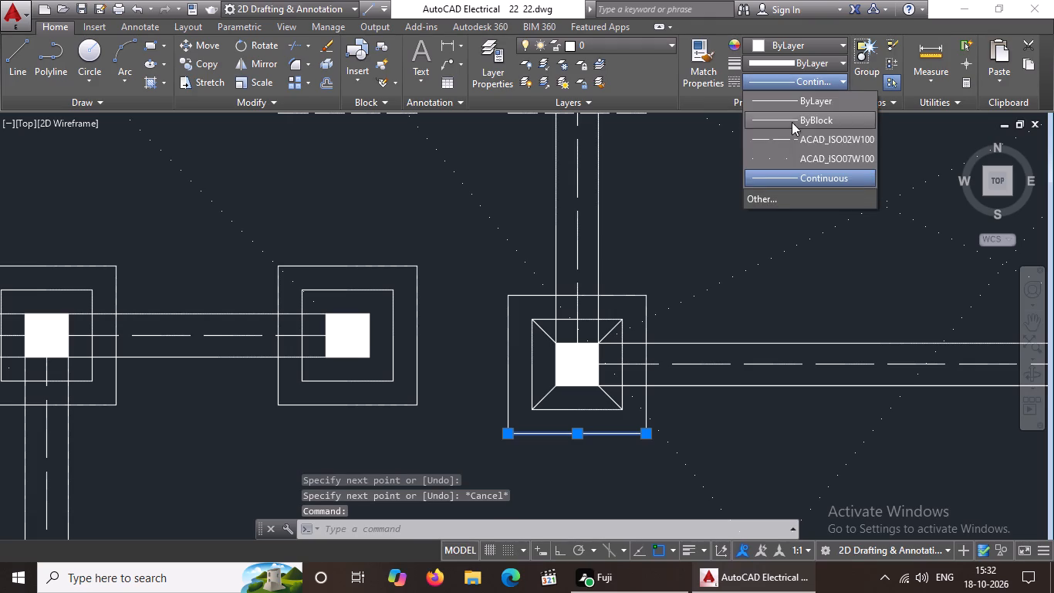
{"action": "left_click", "coordinate": [785, 139]}
{"action": "right_click", "coordinate": [682, 227]}
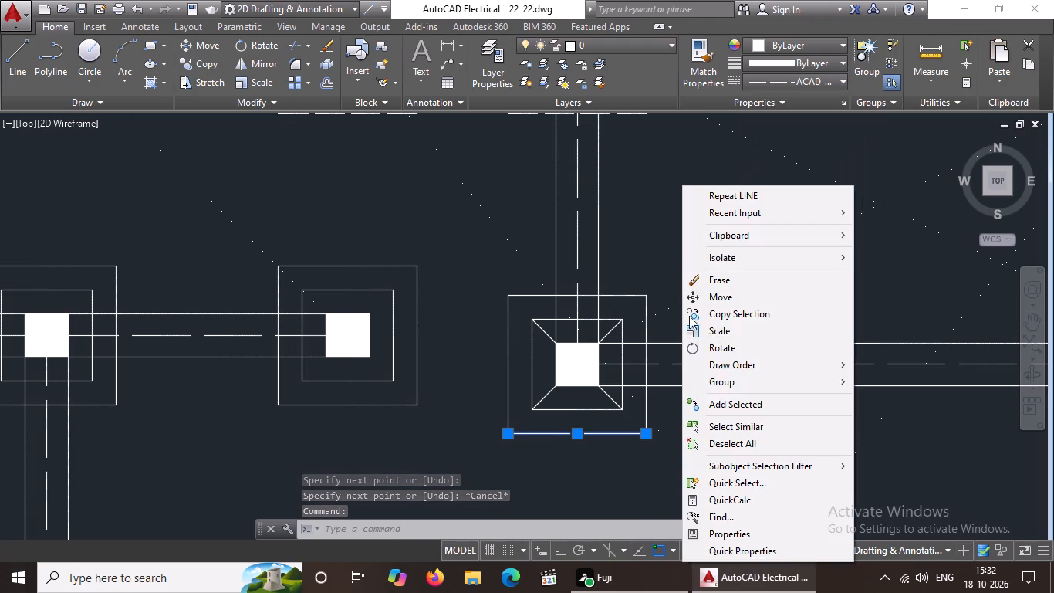
{"action": "left_click", "coordinate": [728, 536]}
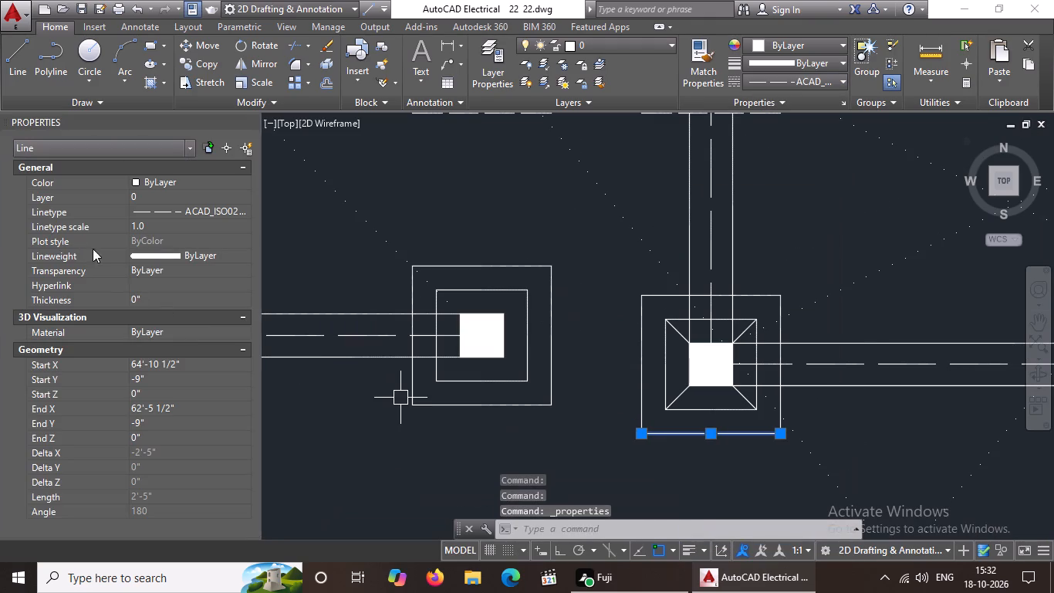
{"action": "left_click", "coordinate": [177, 222]}
{"action": "key", "text": "BackSpace"}
{"action": "key", "text": "BackSpace"}
{"action": "key", "text": "BackSpace"}
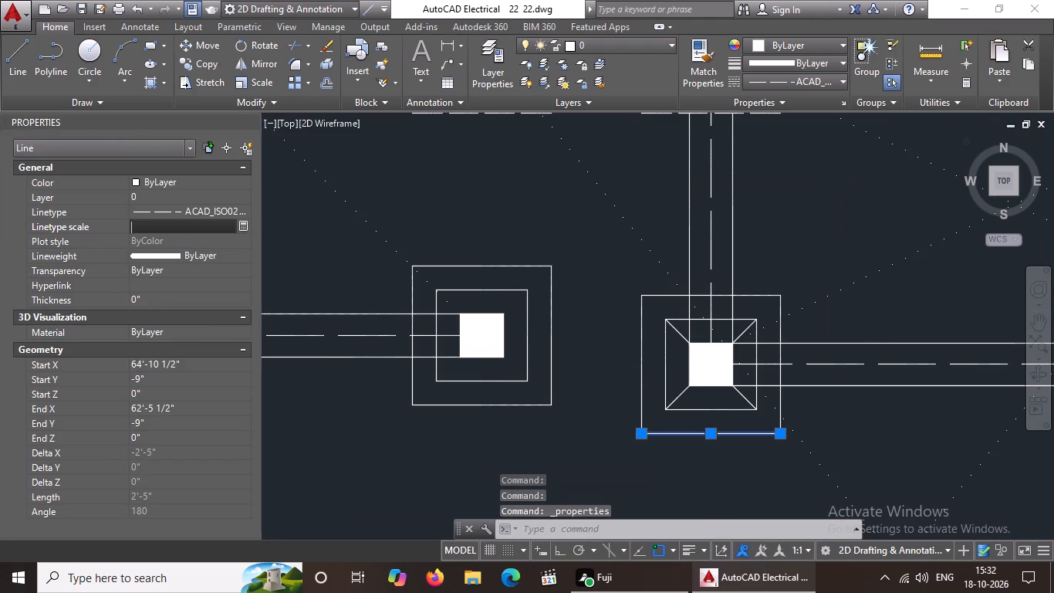
{"action": "type", "text": "0.5"}
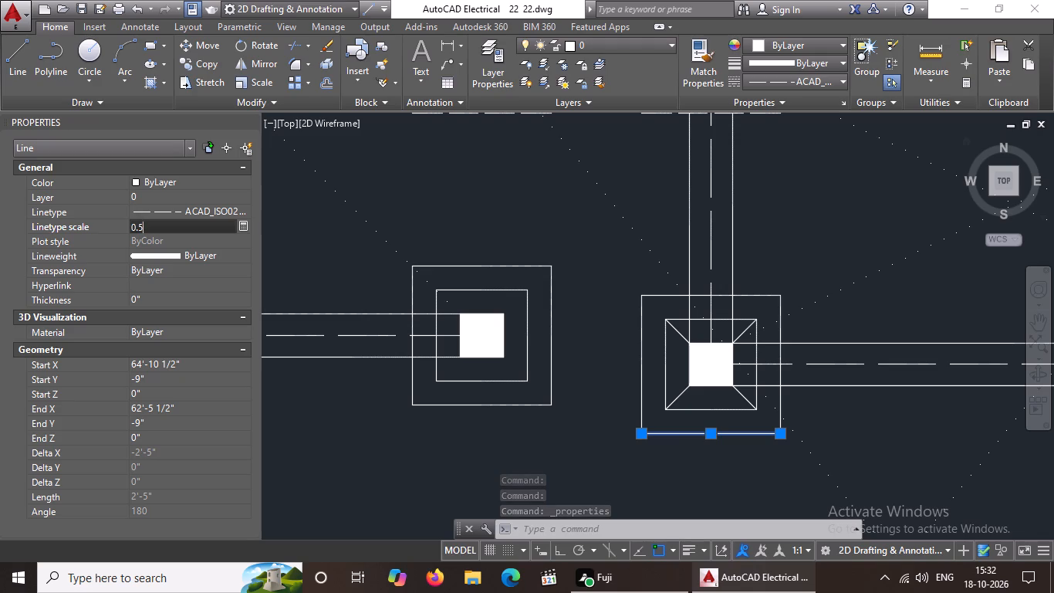
{"action": "key", "text": "Return"}
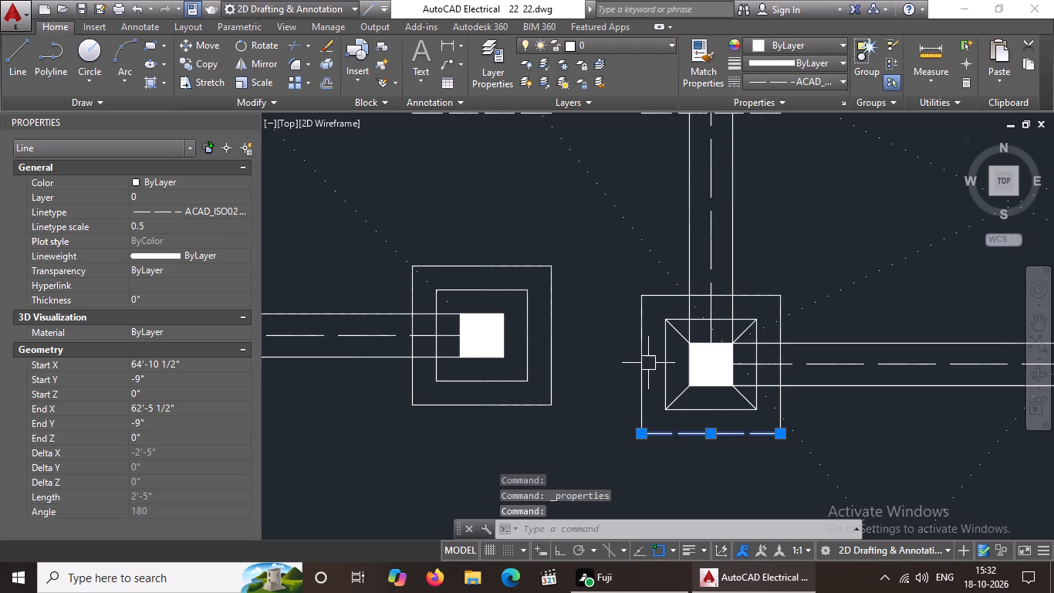
Give the left side of the same outer square the ACAD_ISO02W100 linetype with a linetype scale of 0.5.
{"action": "left_click", "coordinate": [644, 364]}
{"action": "left_click", "coordinate": [781, 73]}
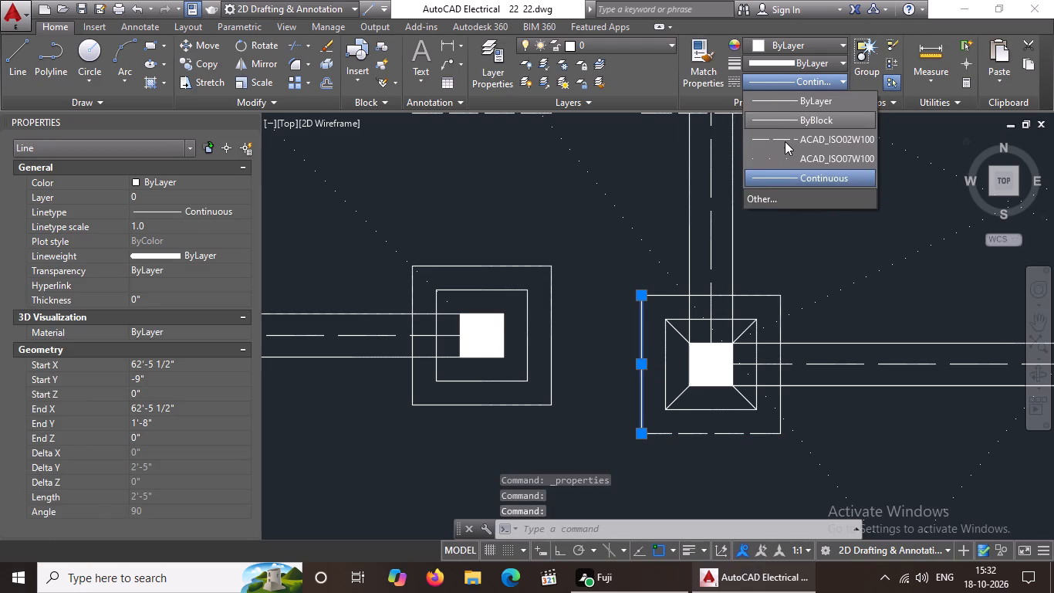
{"action": "left_click", "coordinate": [785, 141]}
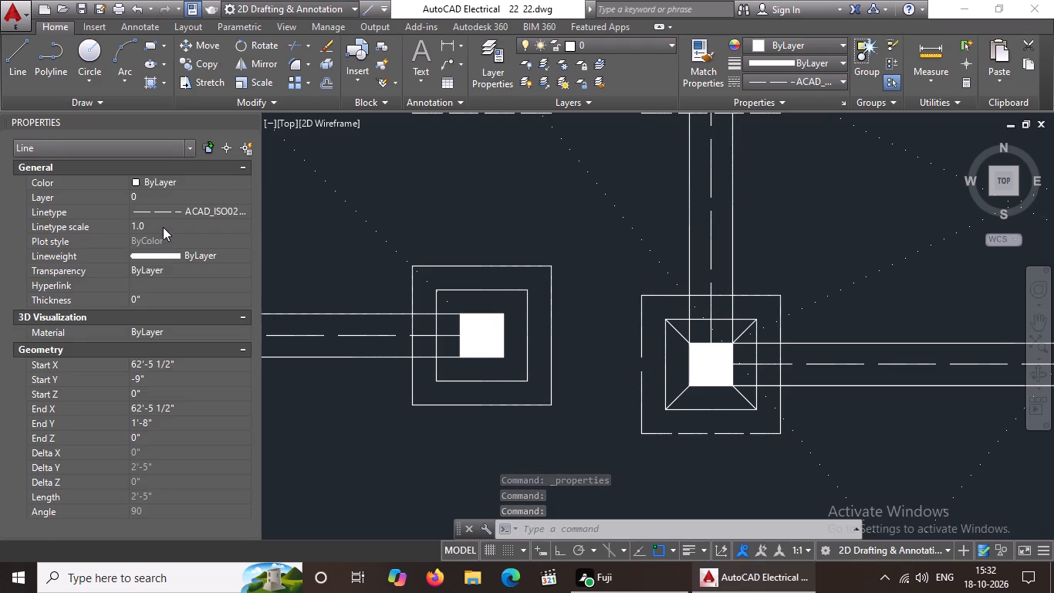
{"action": "left_click", "coordinate": [163, 225]}
{"action": "key", "text": "BackSpace"}
{"action": "key", "text": "BackSpace"}
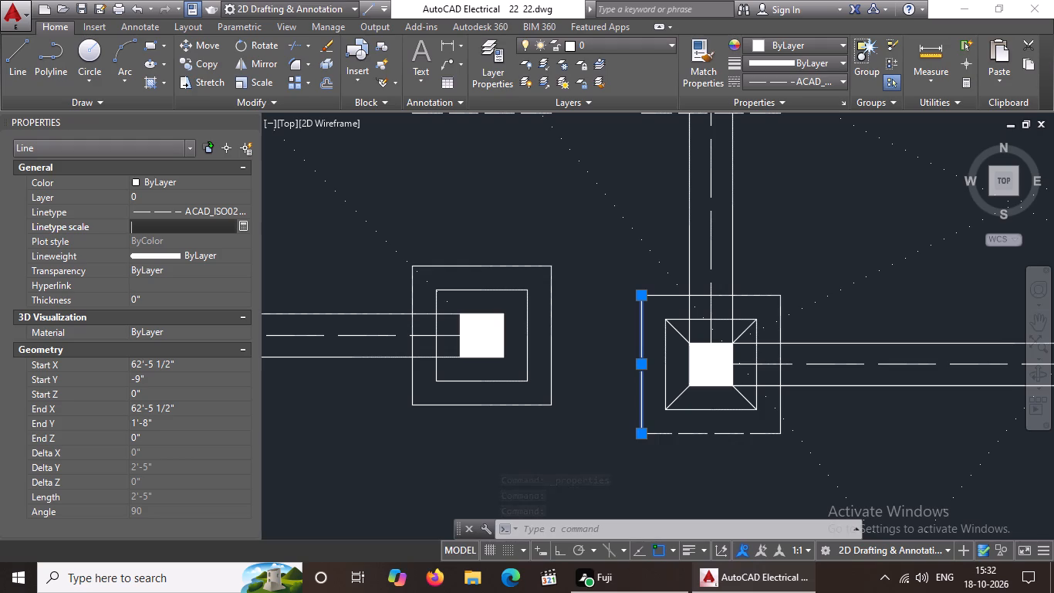
{"action": "type", "text": "0.5"}
{"action": "key", "text": "Return"}
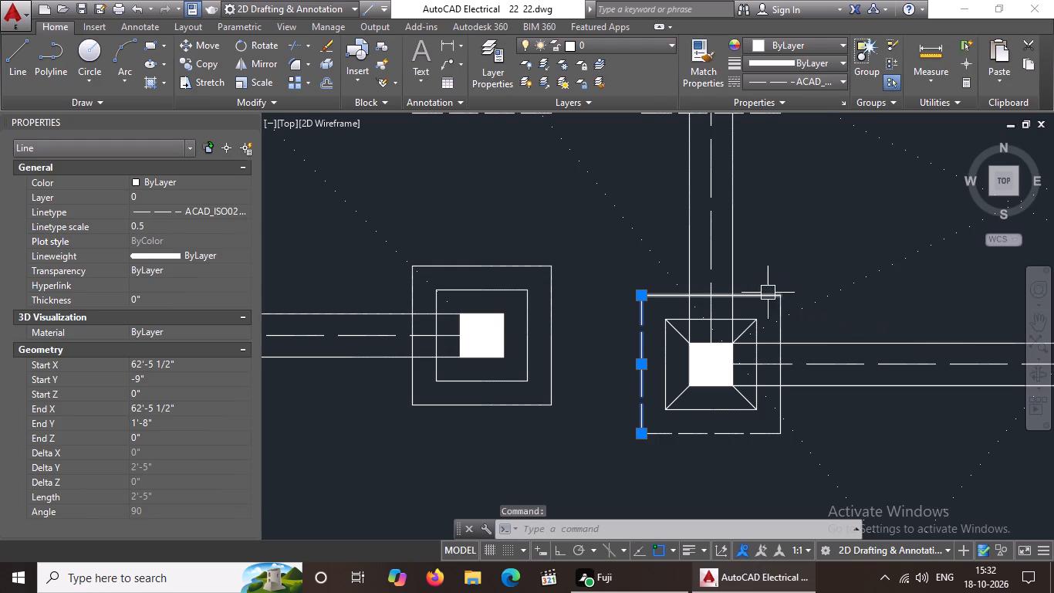
Give the upper side of the same outer square the ACAD_ISO02W100 linetype with a linetype scale of 0.5.
{"action": "left_click", "coordinate": [768, 293]}
{"action": "left_click", "coordinate": [818, 80]}
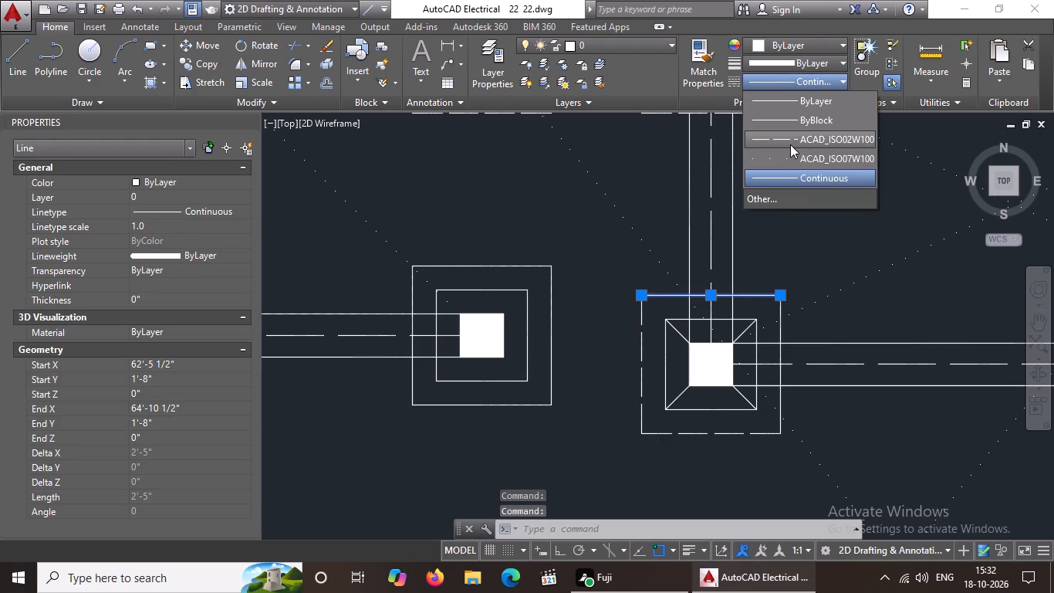
{"action": "left_click", "coordinate": [792, 139]}
{"action": "left_click", "coordinate": [176, 230]}
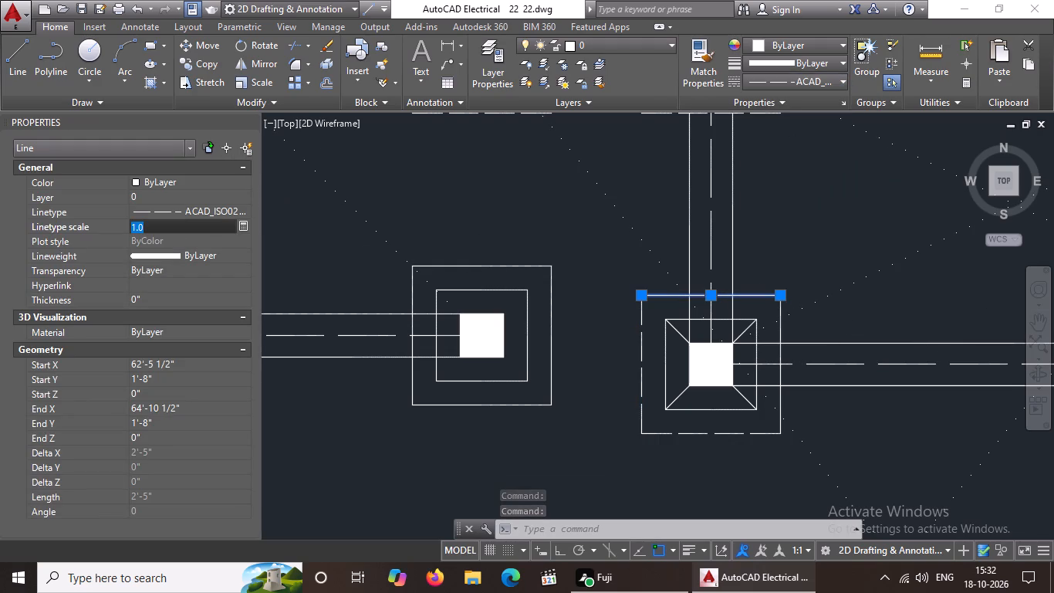
{"action": "key", "text": "BackSpace"}
{"action": "key", "text": "BackSpace"}
{"action": "key", "text": "BackSpace"}
{"action": "type", "text": "0.5"}
{"action": "key", "text": "Return"}
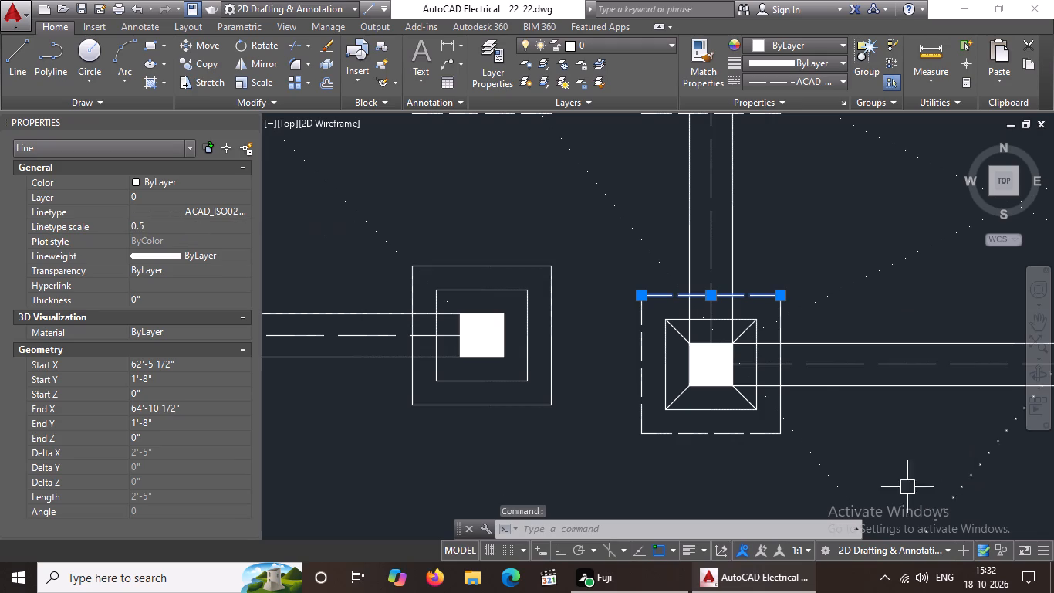
Give the right side of the same outer square the ACAD_ISO02W100 linetype with a linetype scale of 0.5.
{"action": "left_click", "coordinate": [786, 398]}
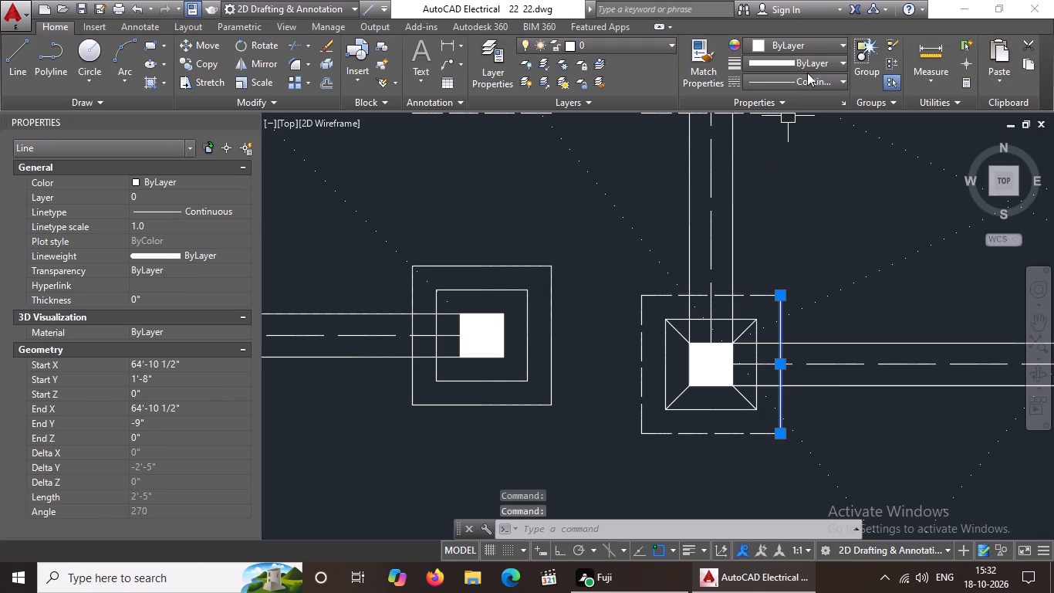
{"action": "left_click", "coordinate": [806, 83]}
{"action": "left_click", "coordinate": [804, 134]}
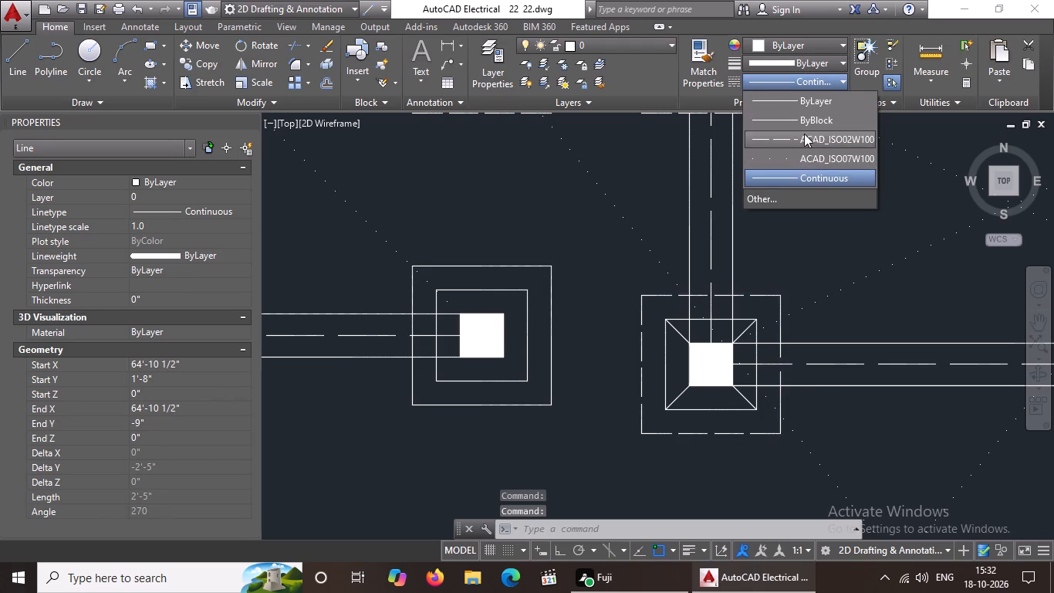
{"action": "left_click", "coordinate": [164, 225]}
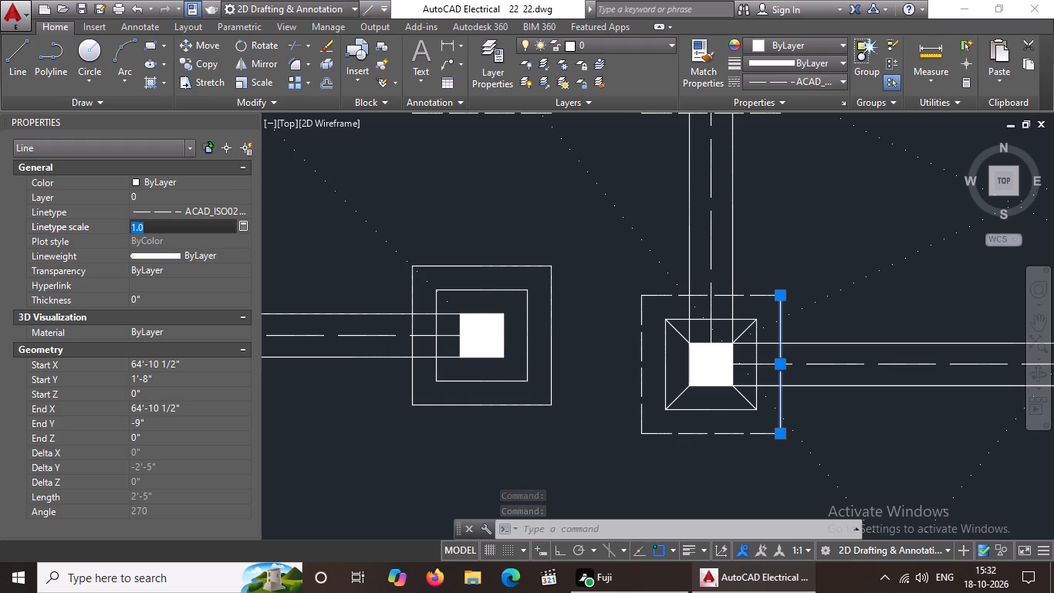
{"action": "key", "text": "BackSpace"}
{"action": "key", "text": "BackSpace"}
{"action": "key", "text": "BackSpace"}
{"action": "type", "text": "0.5"}
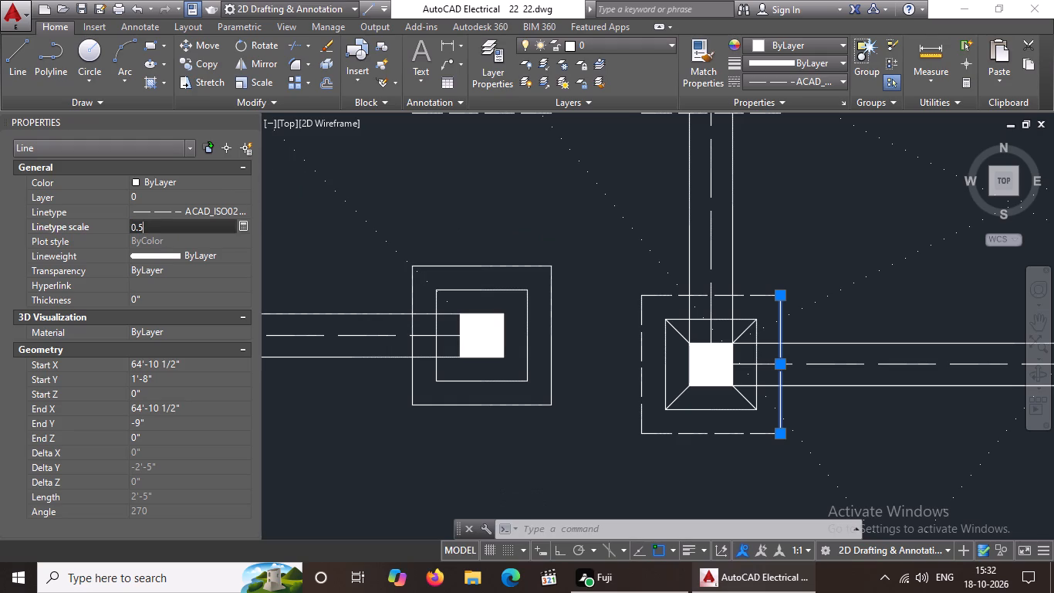
{"action": "key", "text": "Return"}
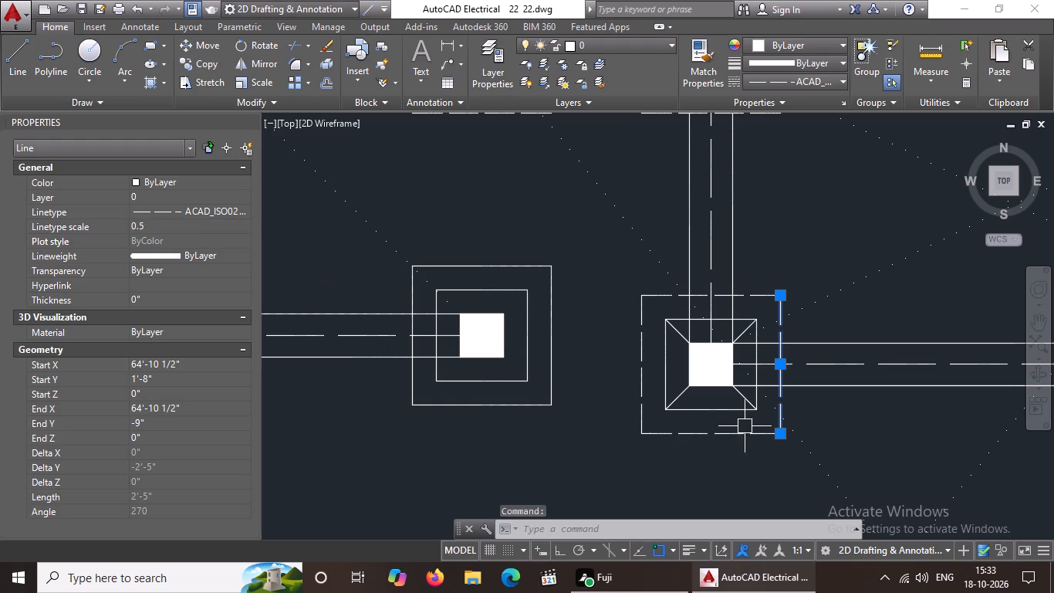
Give the lower side of the neighbouring left footing's outer square the ACAD_ISO02W100 linetype with a linetype scale of 0.5.
{"action": "left_click", "coordinate": [487, 402]}
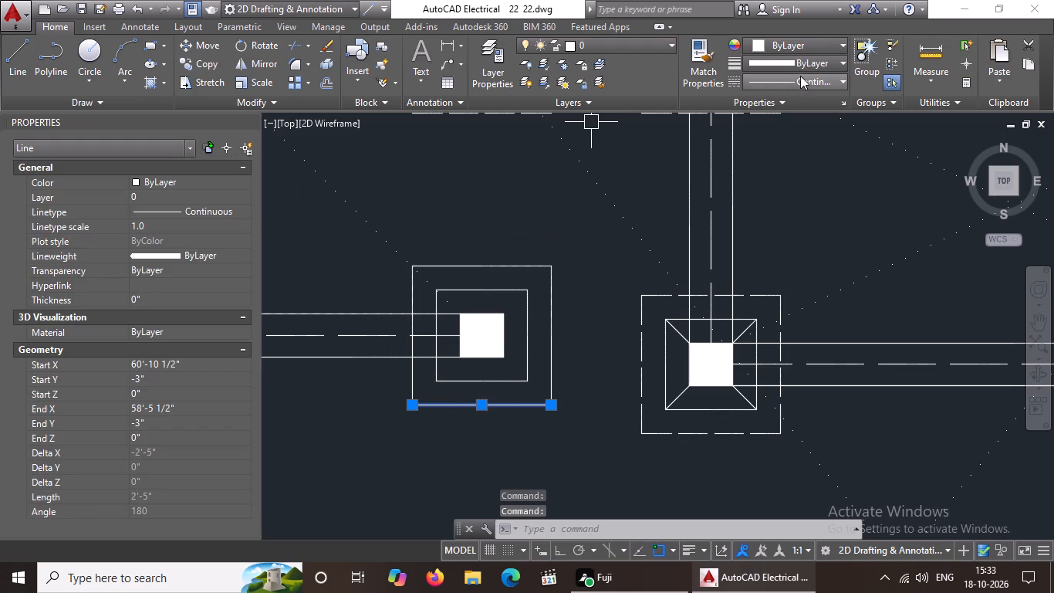
{"action": "left_click", "coordinate": [801, 76]}
{"action": "left_click", "coordinate": [782, 132]}
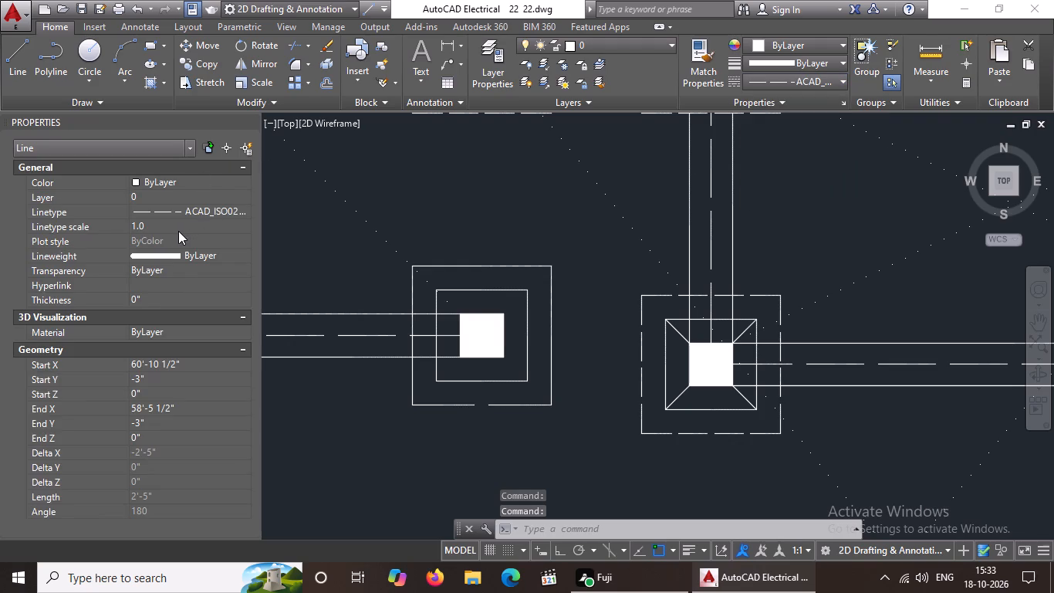
{"action": "left_click", "coordinate": [174, 225]}
{"action": "key", "text": "BackSpace"}
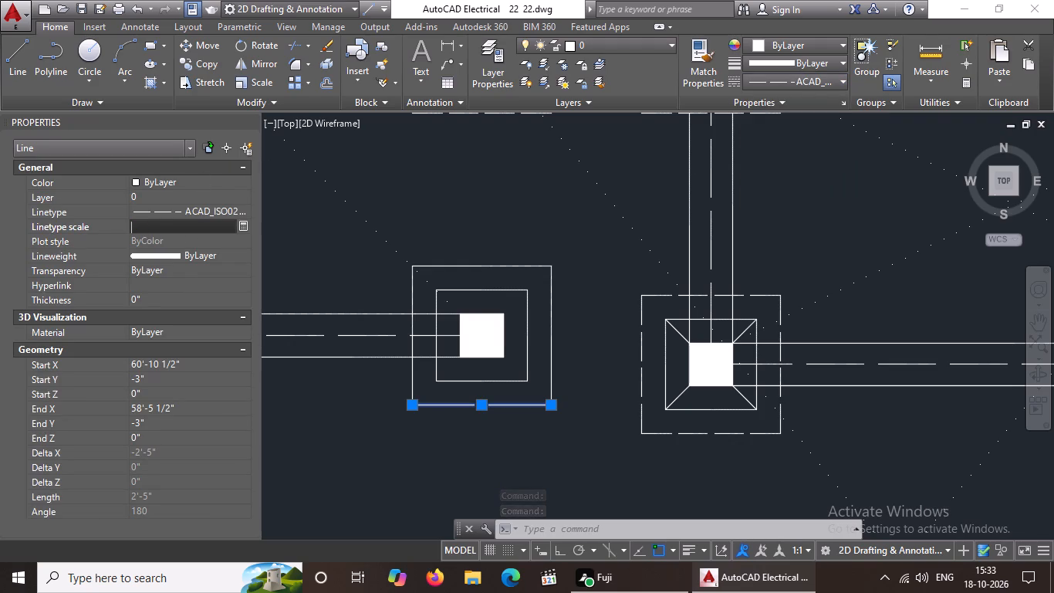
{"action": "key", "text": "BackSpace"}
{"action": "key", "text": "BackSpace"}
{"action": "key", "text": "BackSpace"}
{"action": "type", "text": "0.5"}
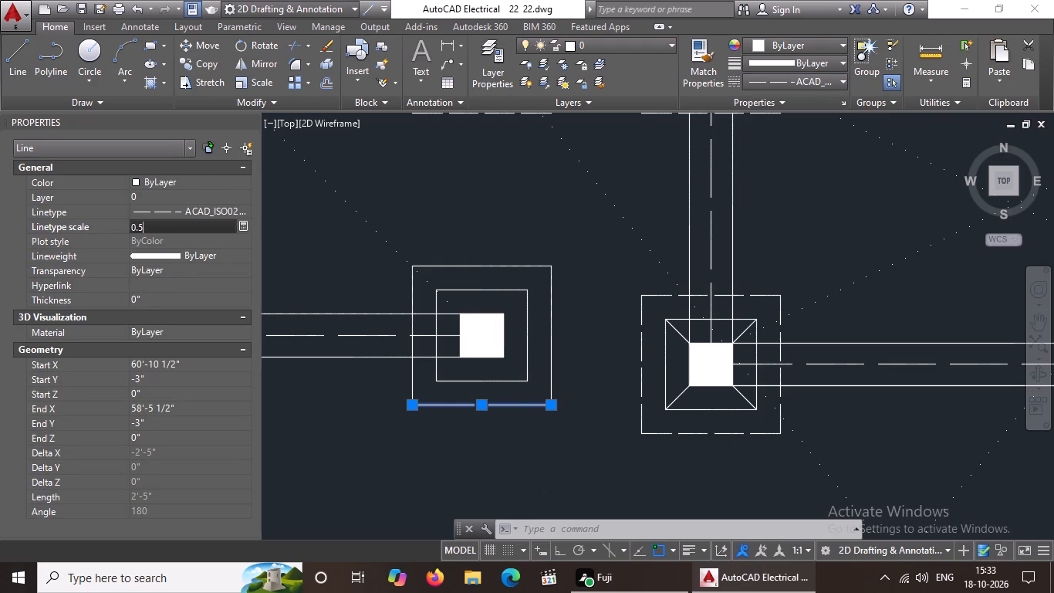
{"action": "key", "text": "Return"}
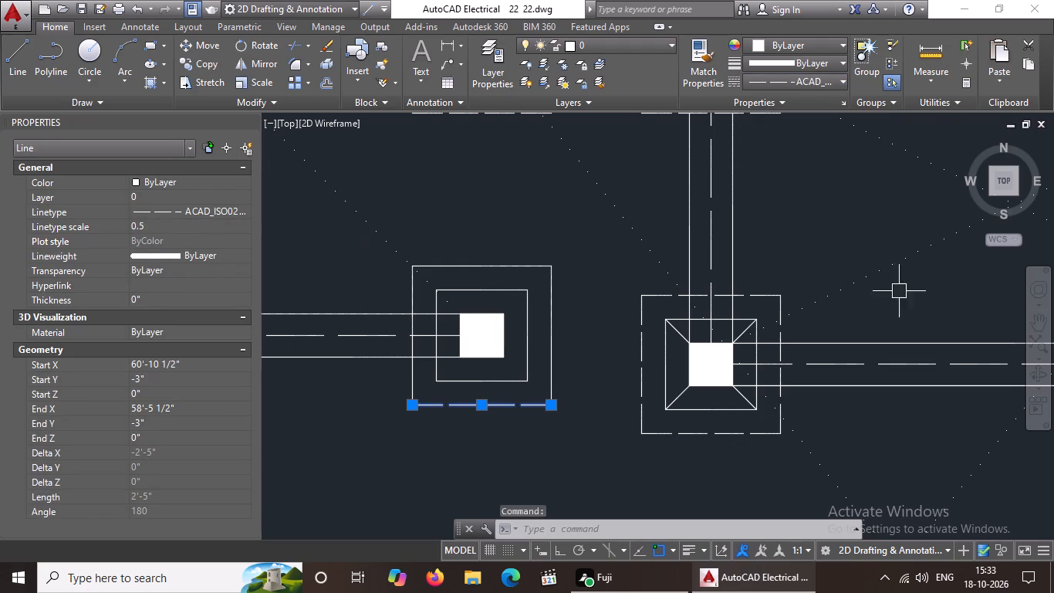
Give the right side of the left footing's outer square the ACAD_ISO02W100 linetype with a linetype scale of 0.5.
{"action": "left_click", "coordinate": [556, 354]}
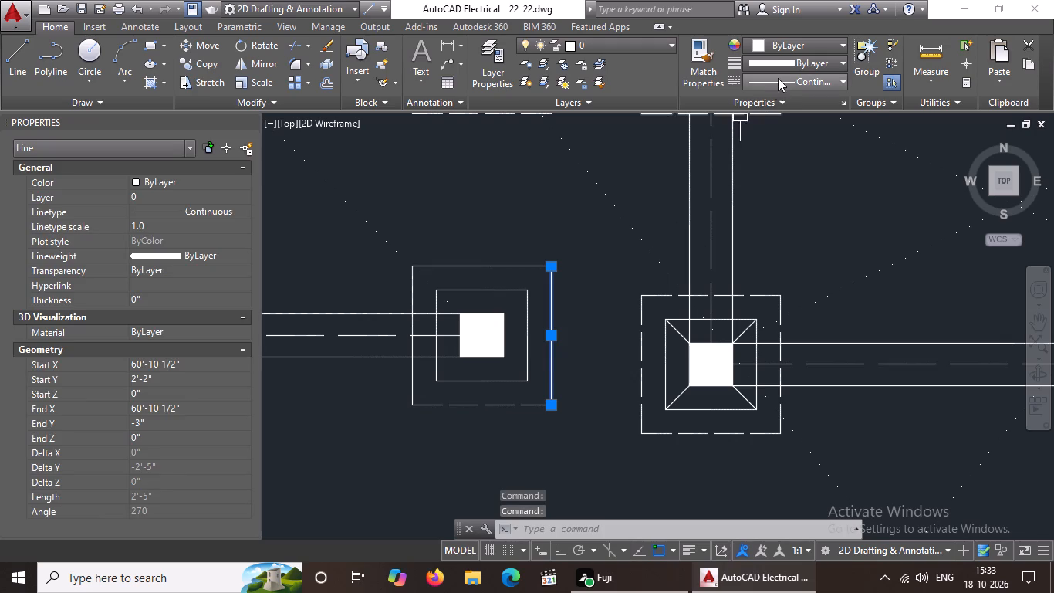
{"action": "left_click", "coordinate": [778, 76]}
{"action": "left_click", "coordinate": [766, 141]}
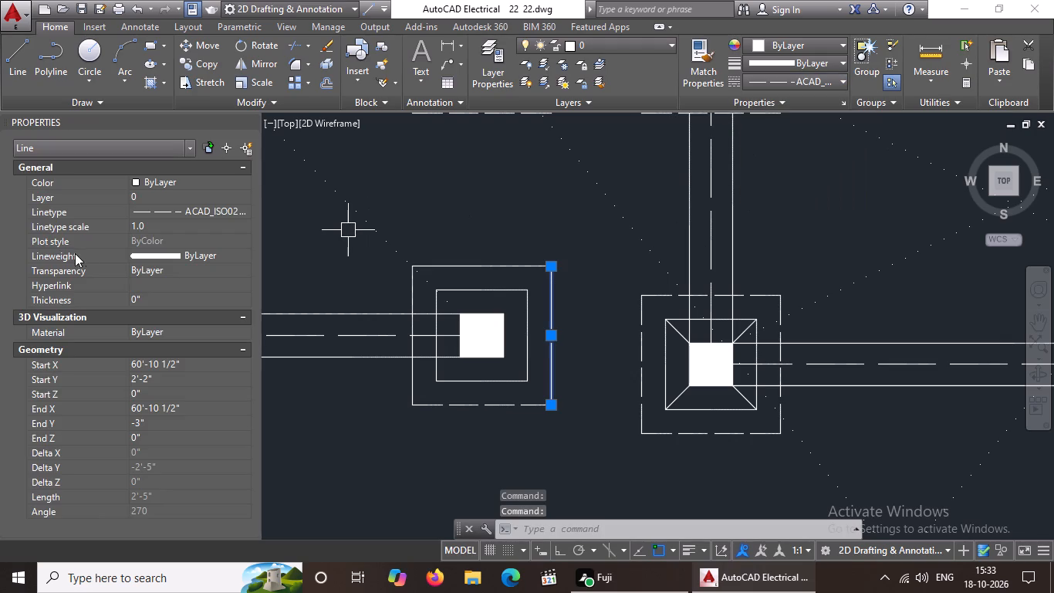
{"action": "left_click", "coordinate": [173, 222]}
{"action": "key", "text": "BackSpace"}
{"action": "key", "text": "BackSpace"}
{"action": "key", "text": "BackSpace"}
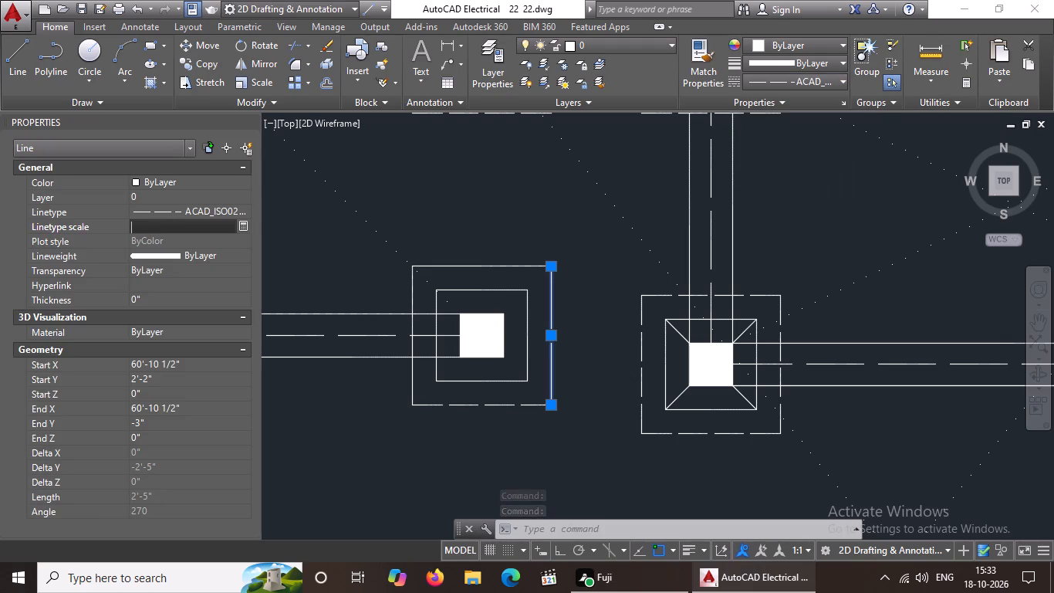
{"action": "type", "text": "0.5"}
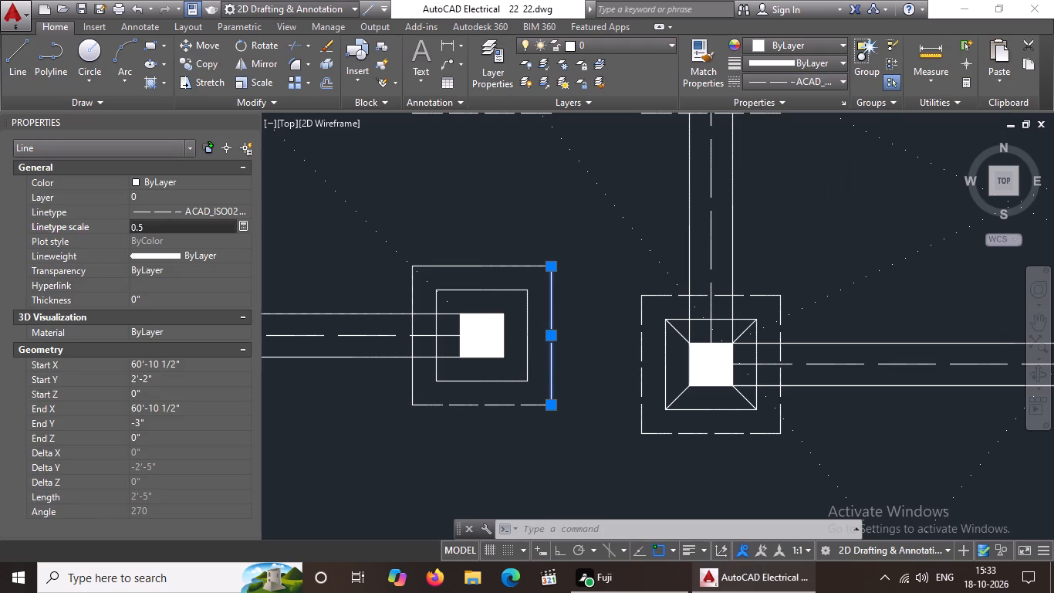
{"action": "key", "text": "Return"}
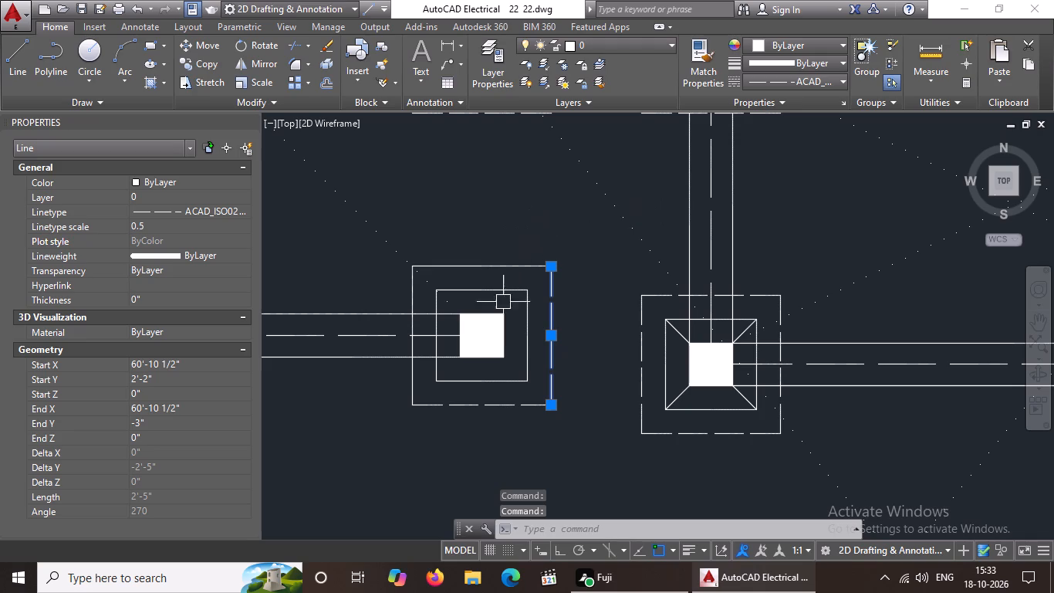
Give the upper side of the left footing's outer square the ACAD_ISO02W100 linetype with a linetype scale of 0.5.
{"action": "left_click", "coordinate": [497, 264]}
{"action": "left_click", "coordinate": [810, 80]}
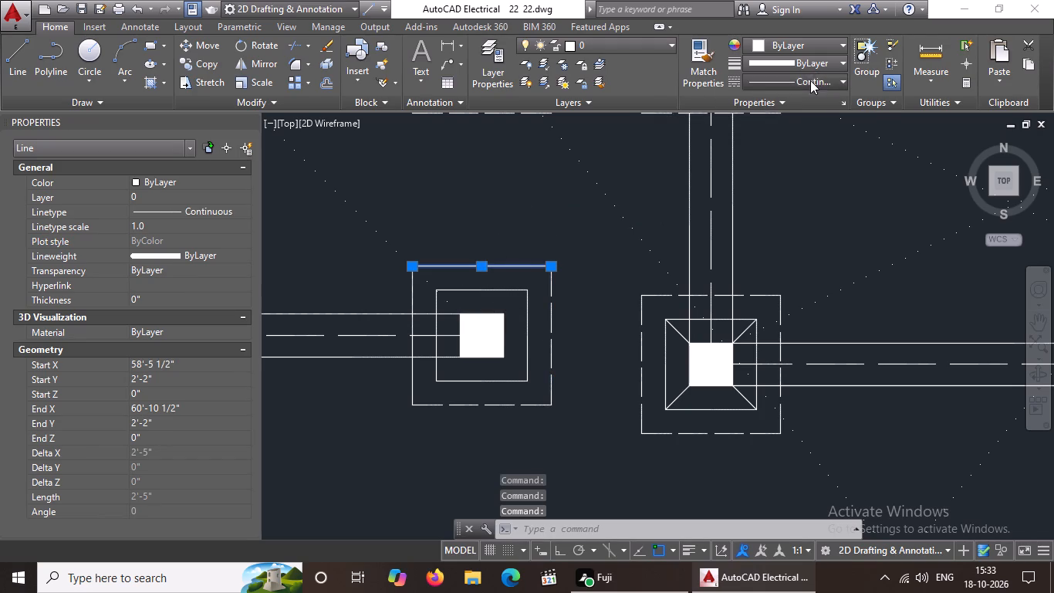
{"action": "left_click", "coordinate": [787, 137]}
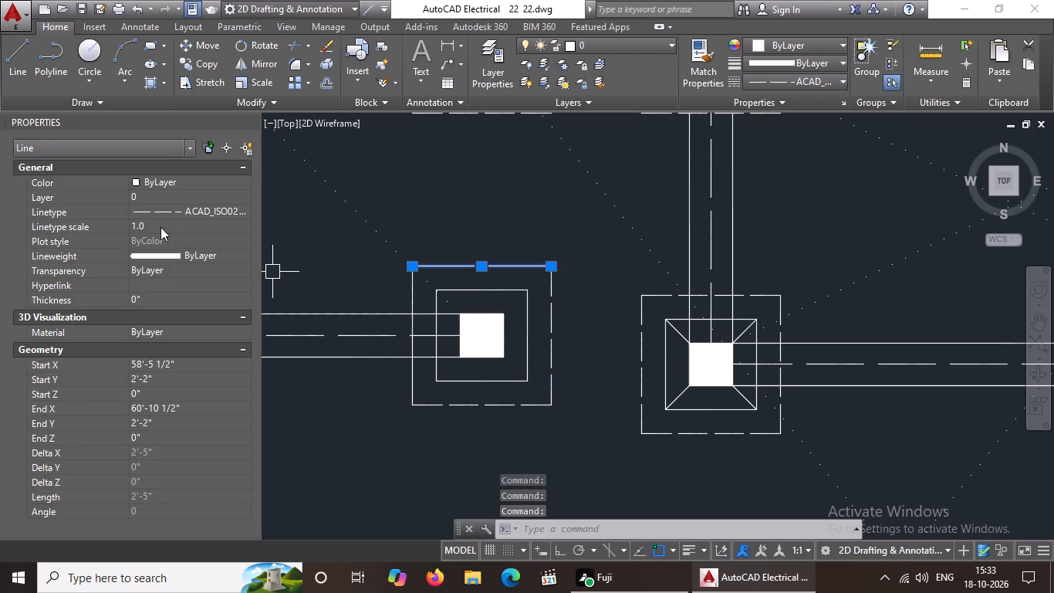
{"action": "left_click", "coordinate": [161, 227]}
{"action": "key", "text": "BackSpace"}
{"action": "key", "text": "BackSpace"}
{"action": "key", "text": "BackSpace"}
{"action": "type", "text": "0.5"}
{"action": "key", "text": "Return"}
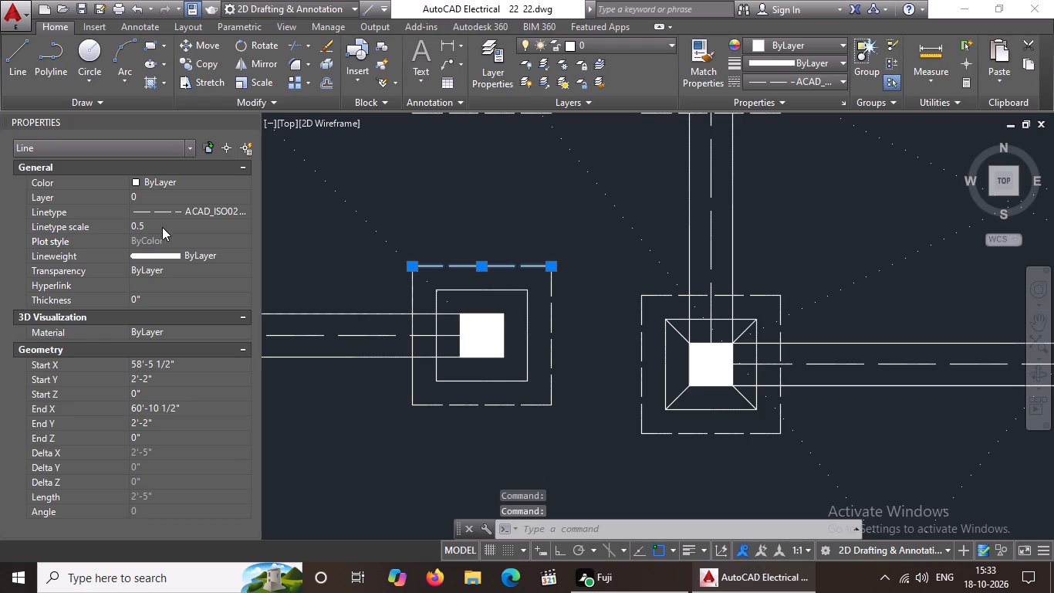
Give the left side of the left footing's outer square the ACAD_ISO02W100 linetype with a linetype scale of 0.5.
{"action": "left_click", "coordinate": [409, 388]}
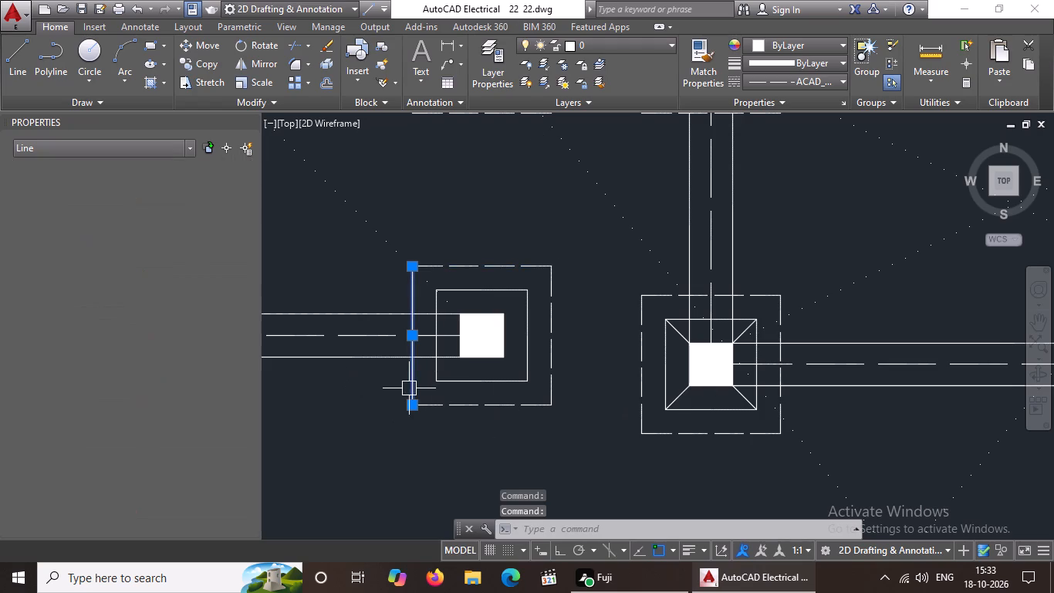
{"action": "left_click", "coordinate": [774, 80]}
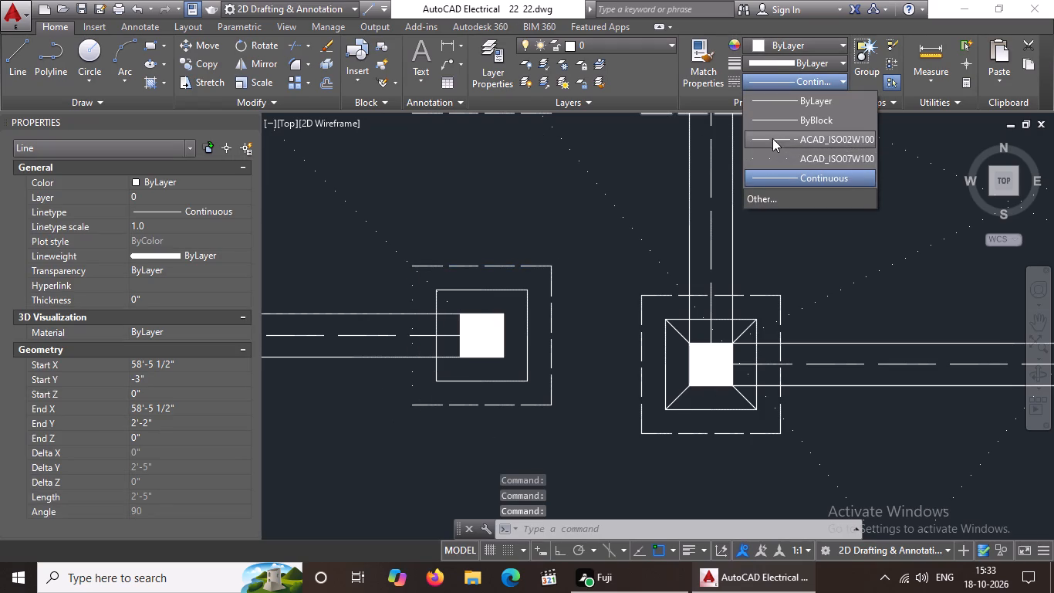
{"action": "left_click", "coordinate": [774, 137]}
{"action": "left_click", "coordinate": [153, 222]}
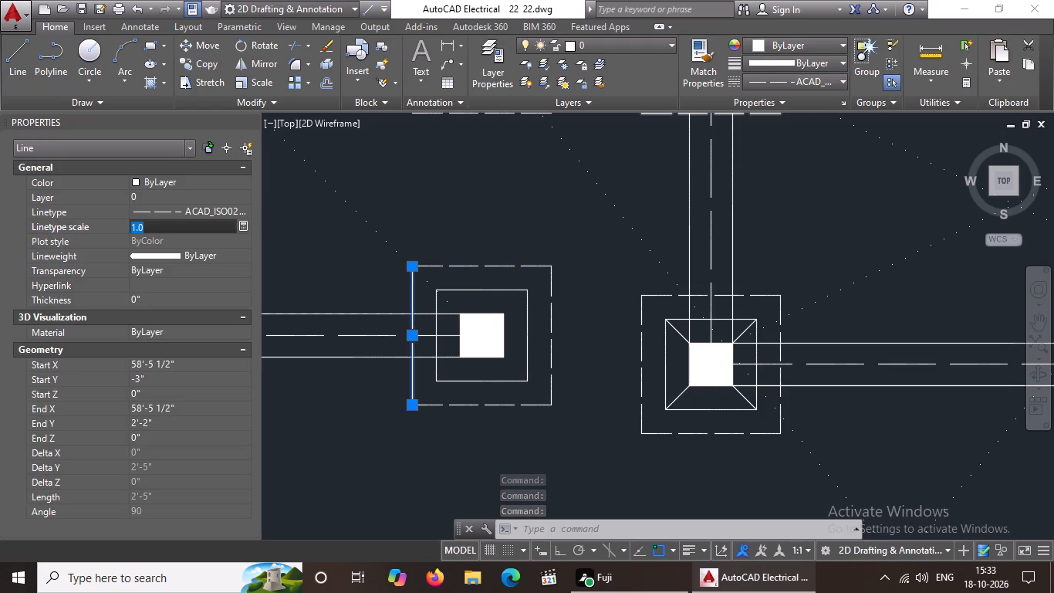
{"action": "key", "text": "BackSpace"}
{"action": "key", "text": "BackSpace"}
{"action": "key", "text": "BackSpace"}
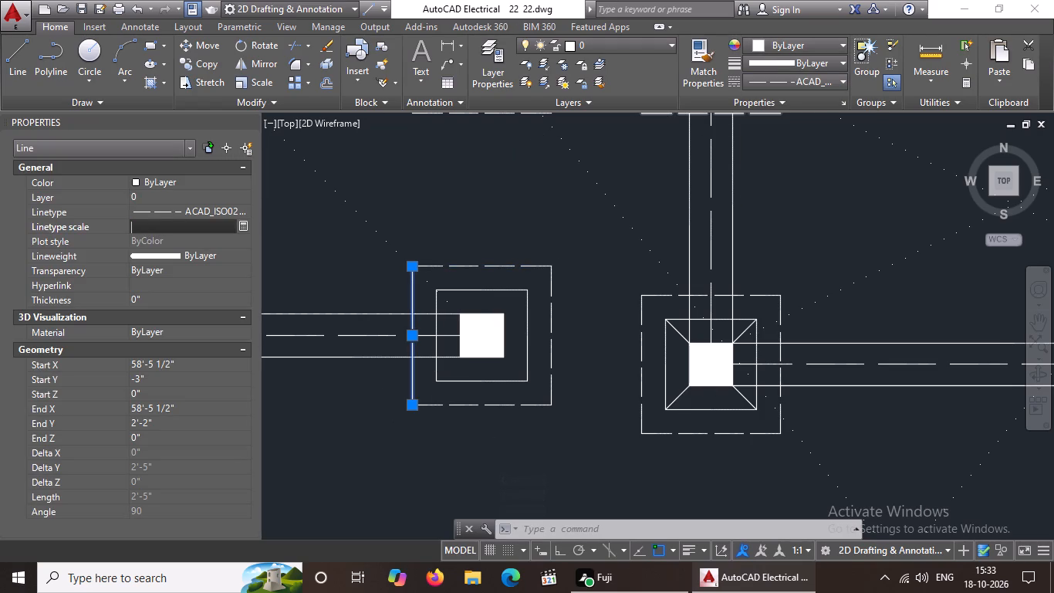
{"action": "type", "text": "0.5"}
{"action": "key", "text": "Return"}
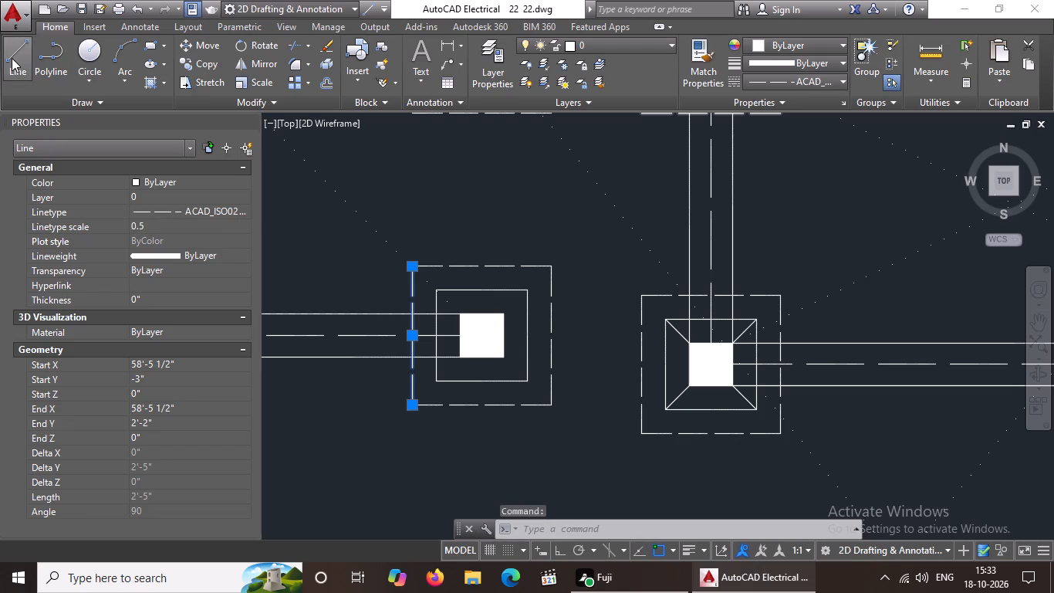
Draw the upper-left and upper-right corner diagonals between the column and inner square of the left footing.
{"action": "left_click", "coordinate": [12, 57]}
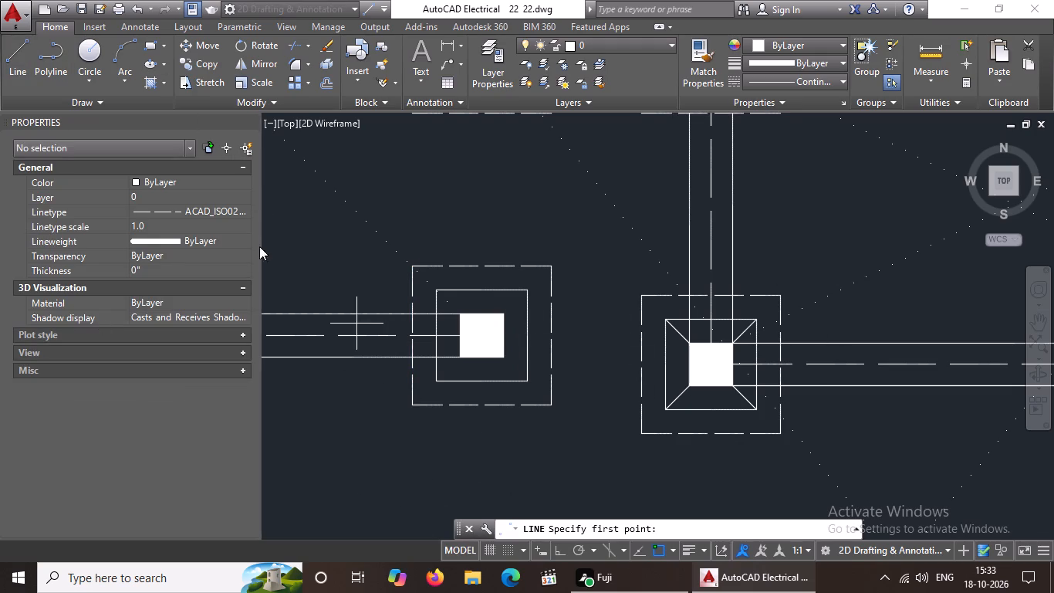
{"action": "left_click", "coordinate": [434, 289]}
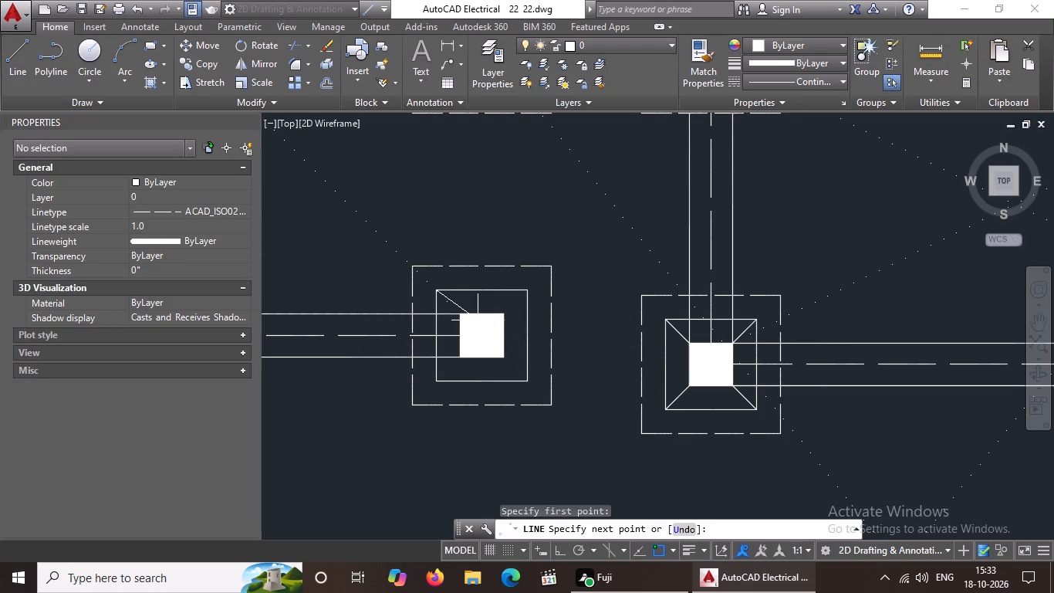
{"action": "left_click", "coordinate": [457, 317]}
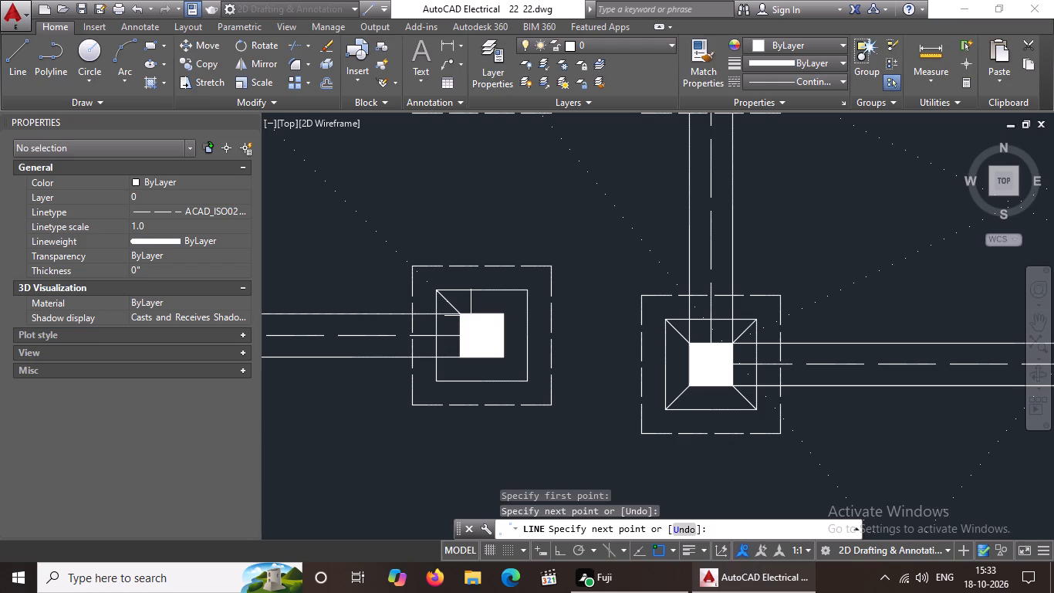
{"action": "key", "text": "Escape"}
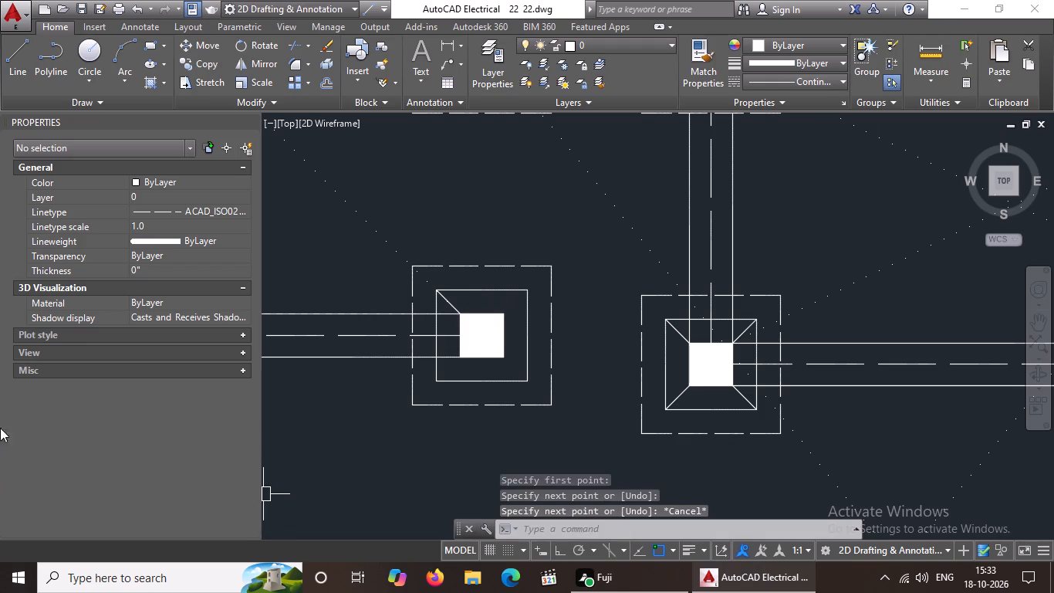
{"action": "left_click", "coordinate": [5, 58]}
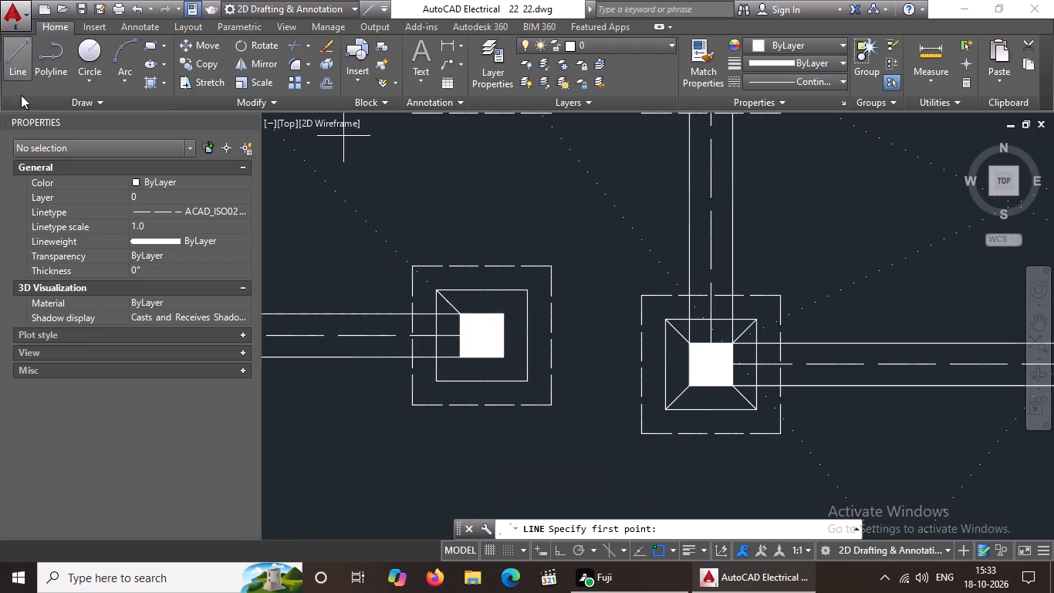
{"action": "left_click", "coordinate": [501, 311]}
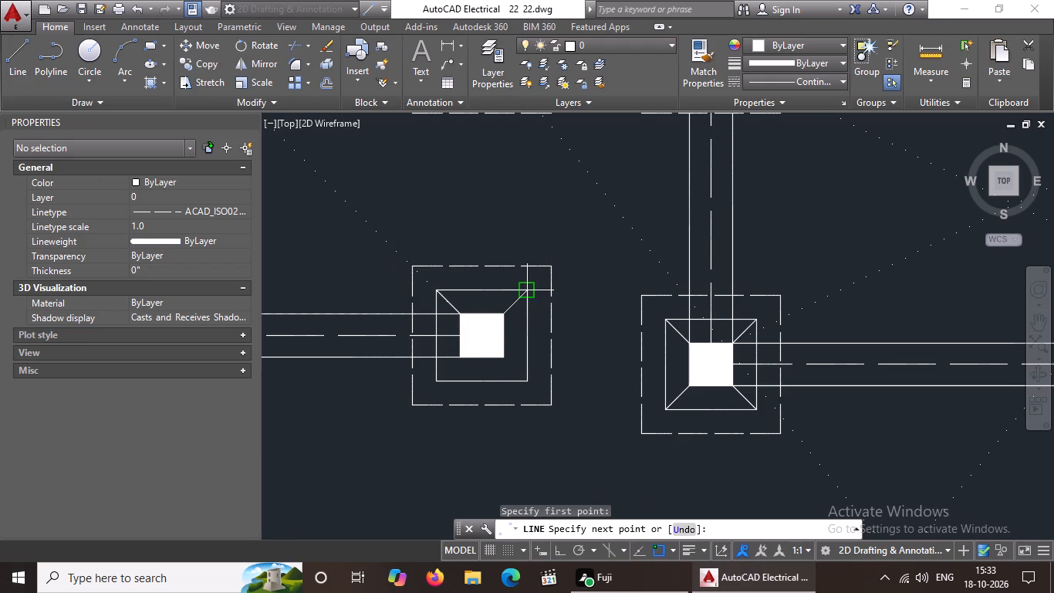
{"action": "left_click", "coordinate": [524, 291]}
{"action": "key", "text": "Escape"}
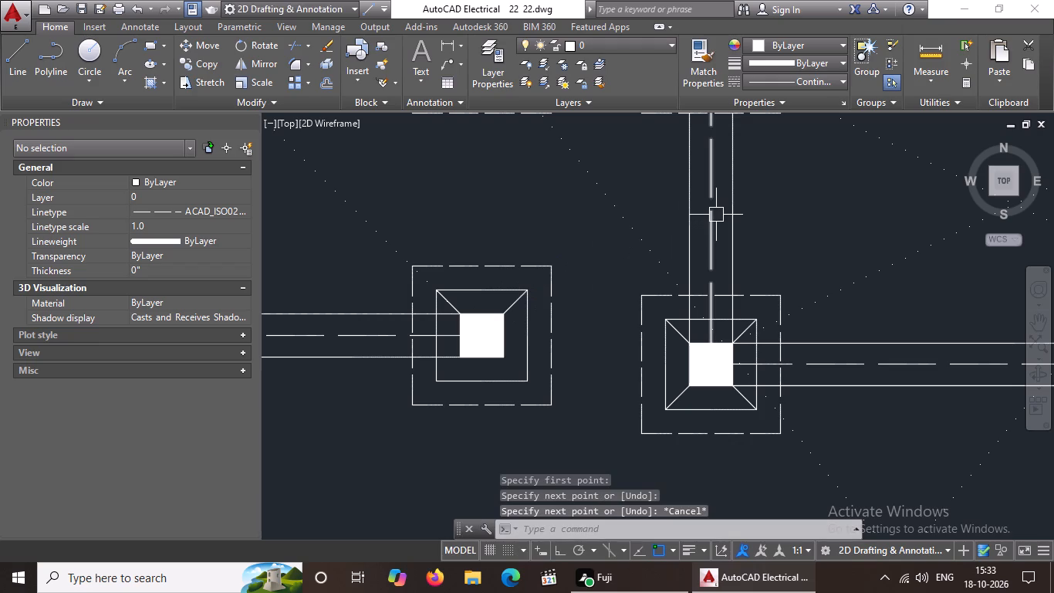
Draw the lower-left and lower-right corner diagonals between the column and inner square of the left footing.
{"action": "left_click", "coordinate": [15, 60]}
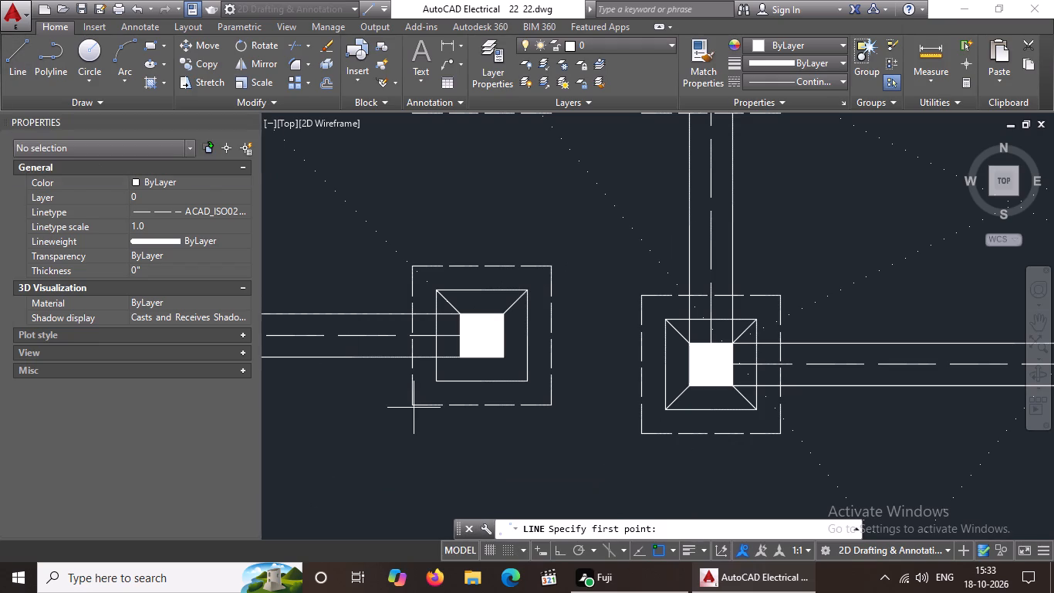
{"action": "left_click", "coordinate": [439, 380]}
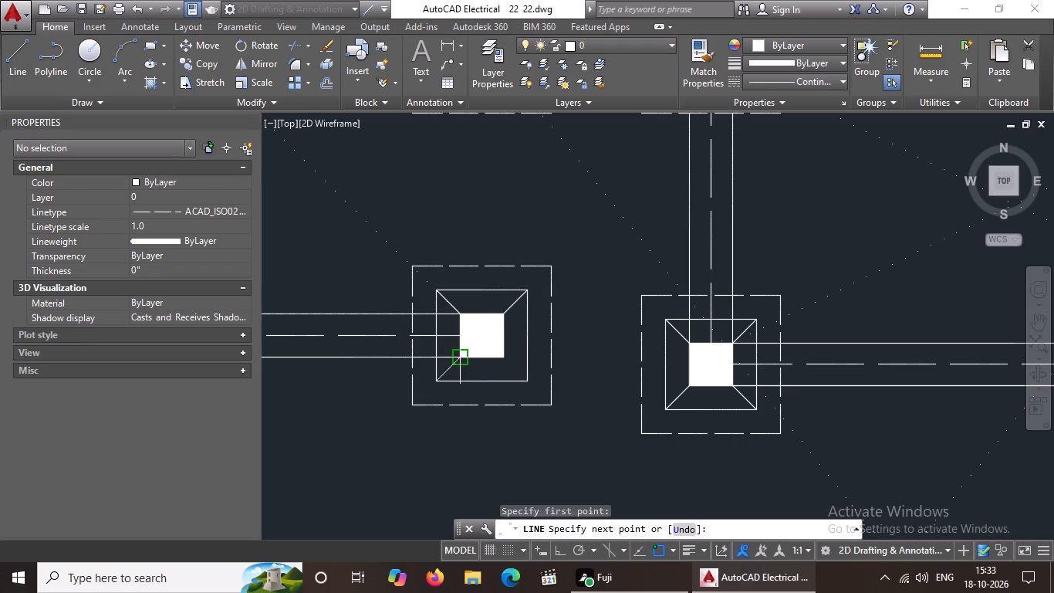
{"action": "left_click", "coordinate": [465, 354]}
{"action": "key", "text": "Escape"}
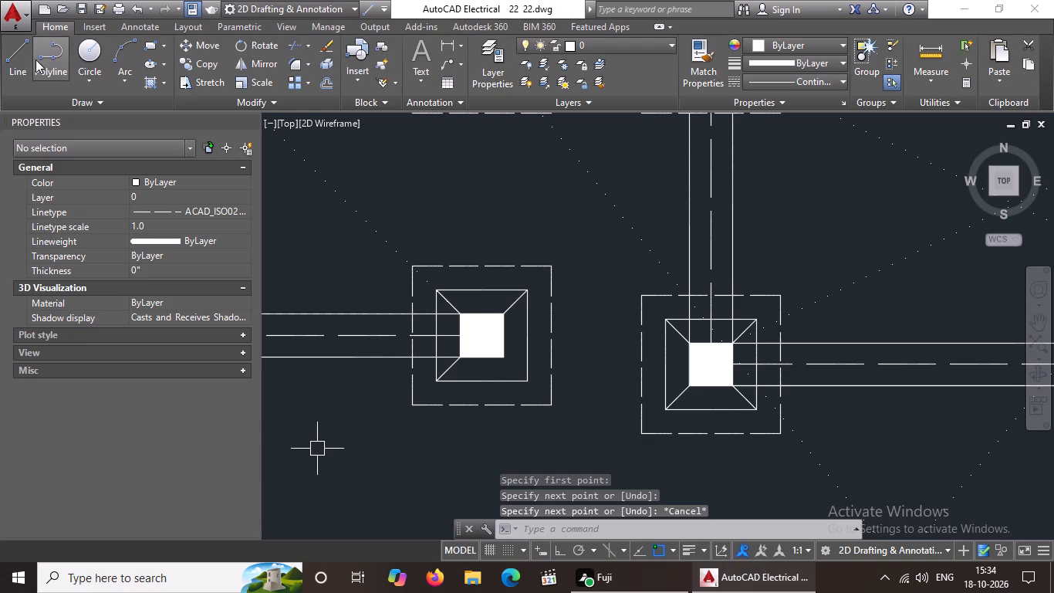
{"action": "left_click", "coordinate": [5, 63]}
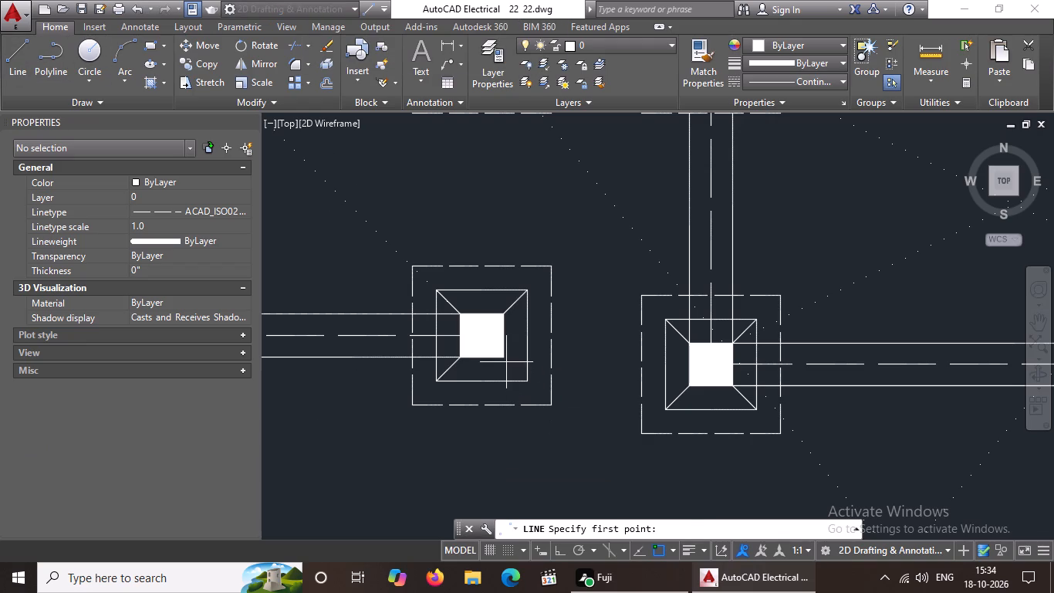
{"action": "left_click", "coordinate": [502, 353]}
{"action": "left_click", "coordinate": [529, 380]}
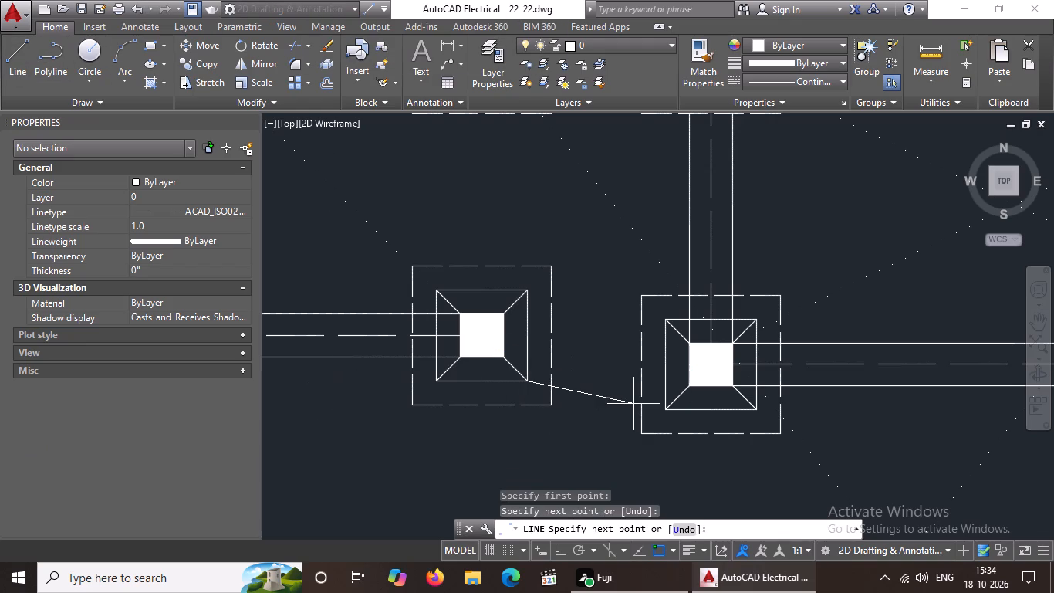
{"action": "key", "text": "Escape"}
Draw the lower-left and lower-right column-to-inner-square diagonals on the adjacent footing along the same beam to the left.
{"action": "scroll", "coordinate": [643, 412], "scroll_direction": "down", "scroll_amount": 3}
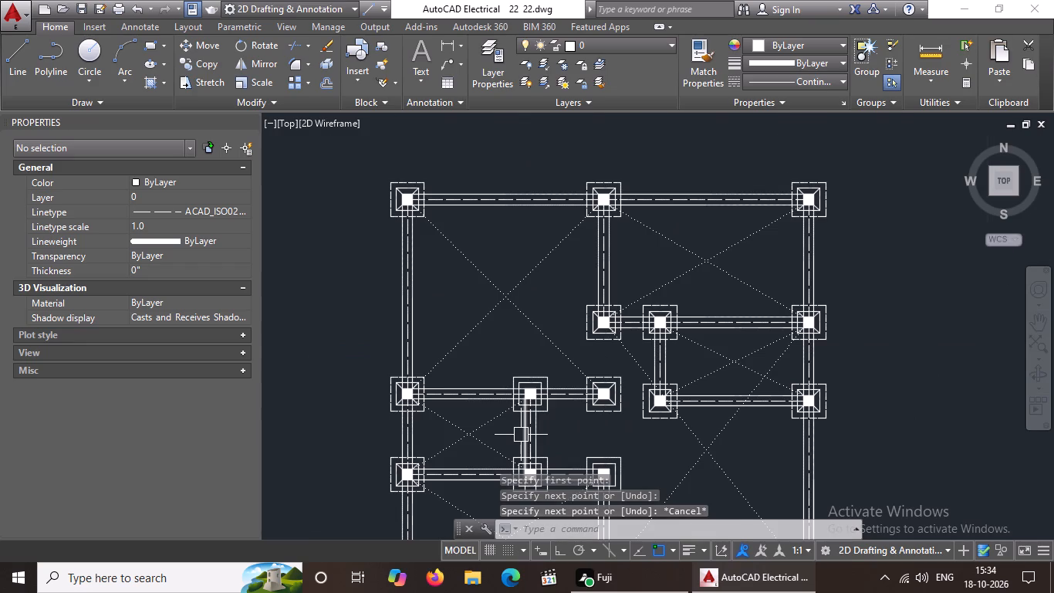
{"action": "scroll", "coordinate": [521, 435], "scroll_direction": "up", "scroll_amount": 2}
{"action": "left_click", "coordinate": [7, 56]}
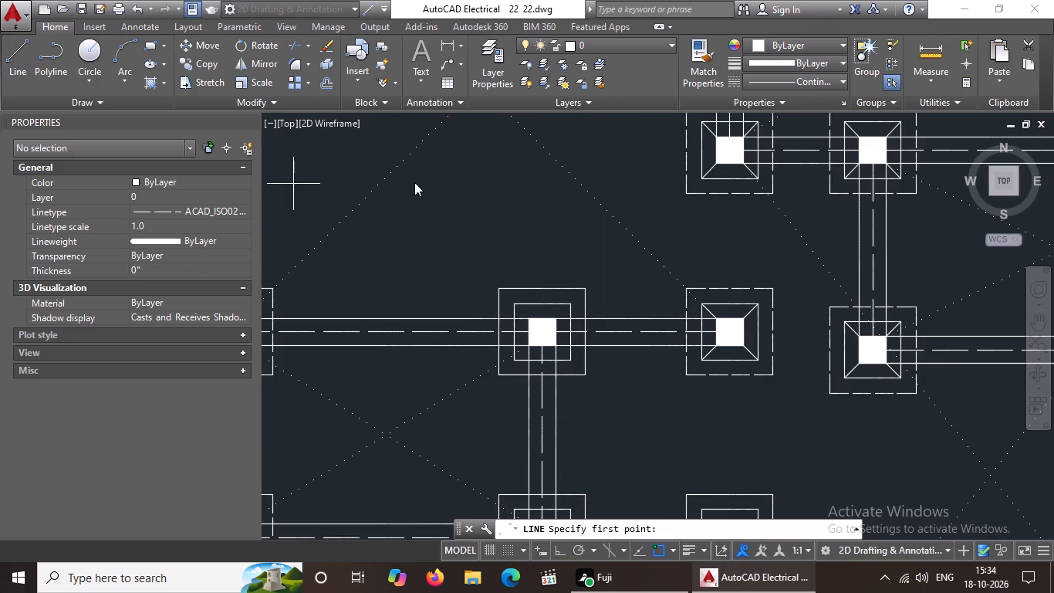
{"action": "left_click", "coordinate": [519, 361]}
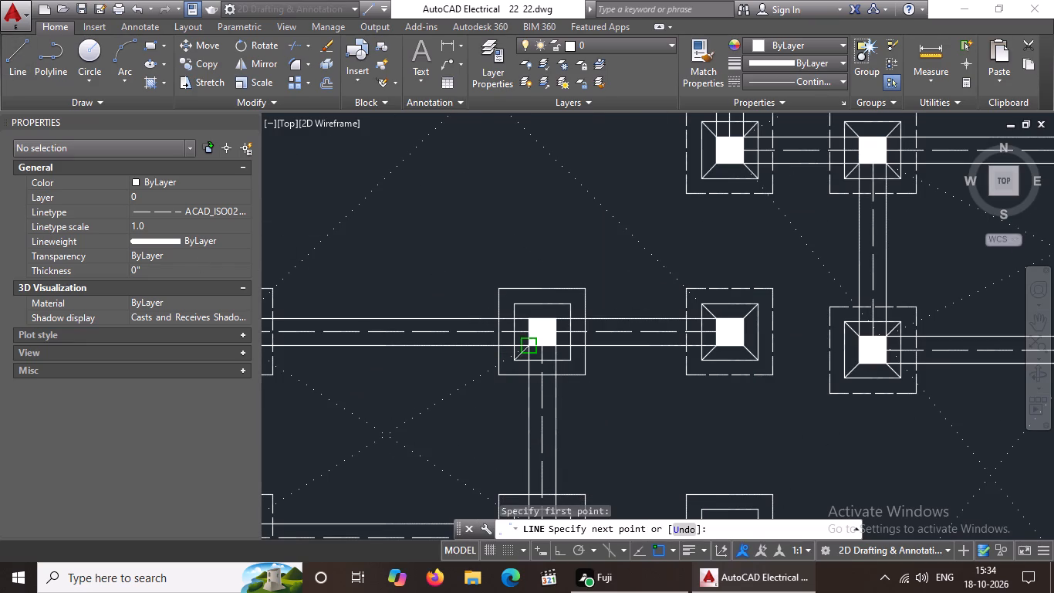
{"action": "left_click_drag", "start_coordinate": [529, 349], "coordinate": [541, 347]}
{"action": "key", "text": "Escape"}
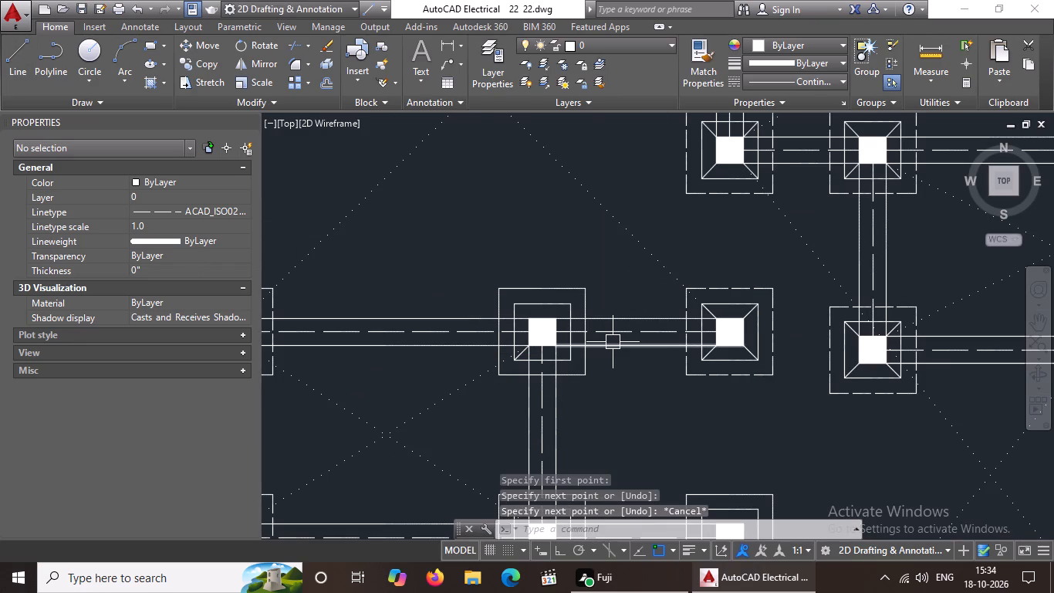
{"action": "left_click", "coordinate": [5, 61]}
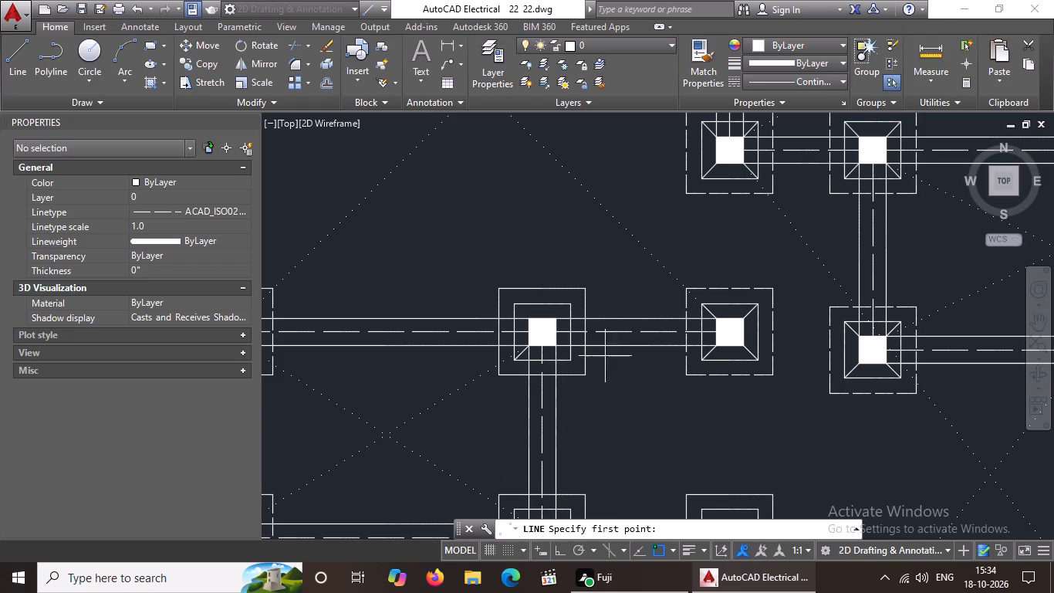
{"action": "left_click", "coordinate": [562, 342]}
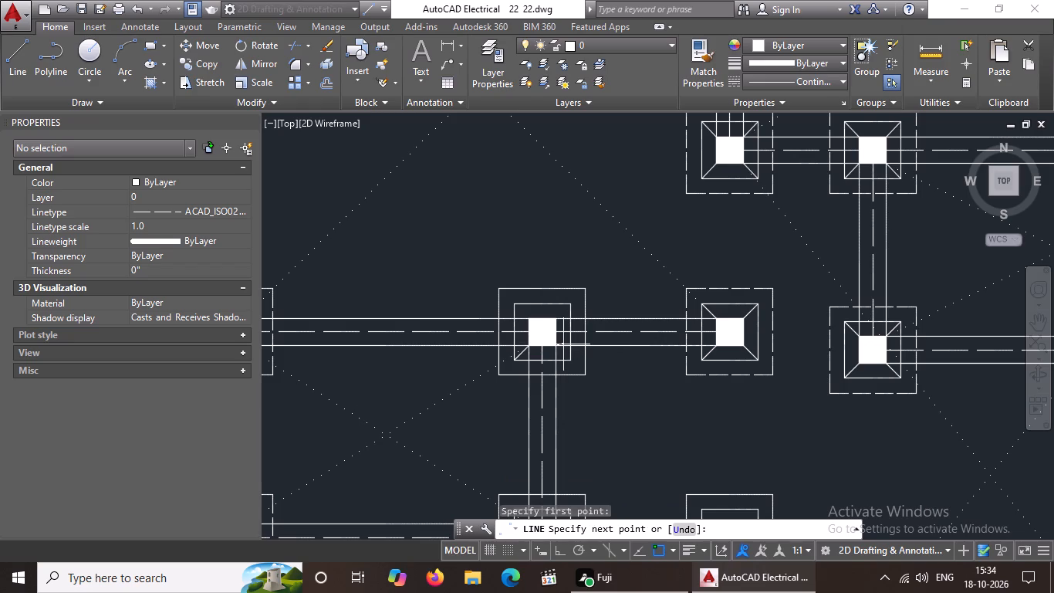
{"action": "left_click", "coordinate": [573, 360]}
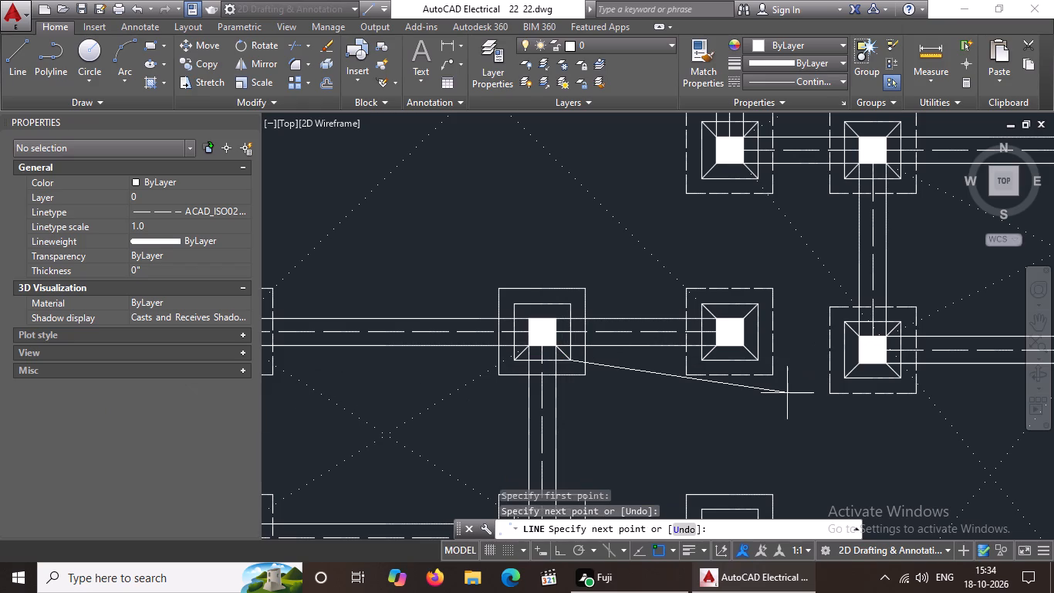
{"action": "key", "text": "Escape"}
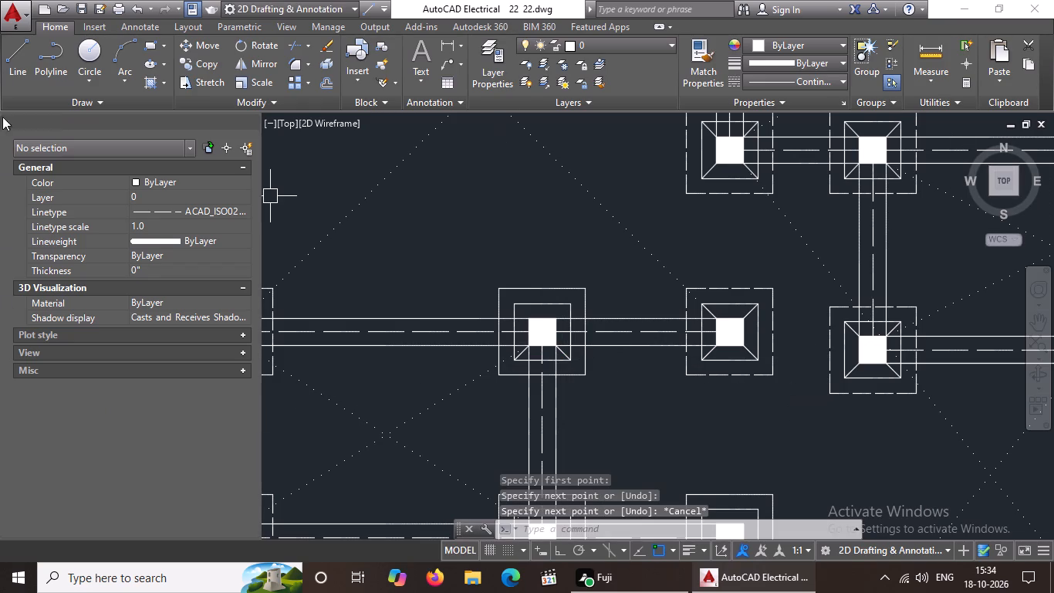
Draw the upper-left and upper-right corner diagonals between the column and inner square of the same footing.
{"action": "left_click", "coordinate": [5, 60]}
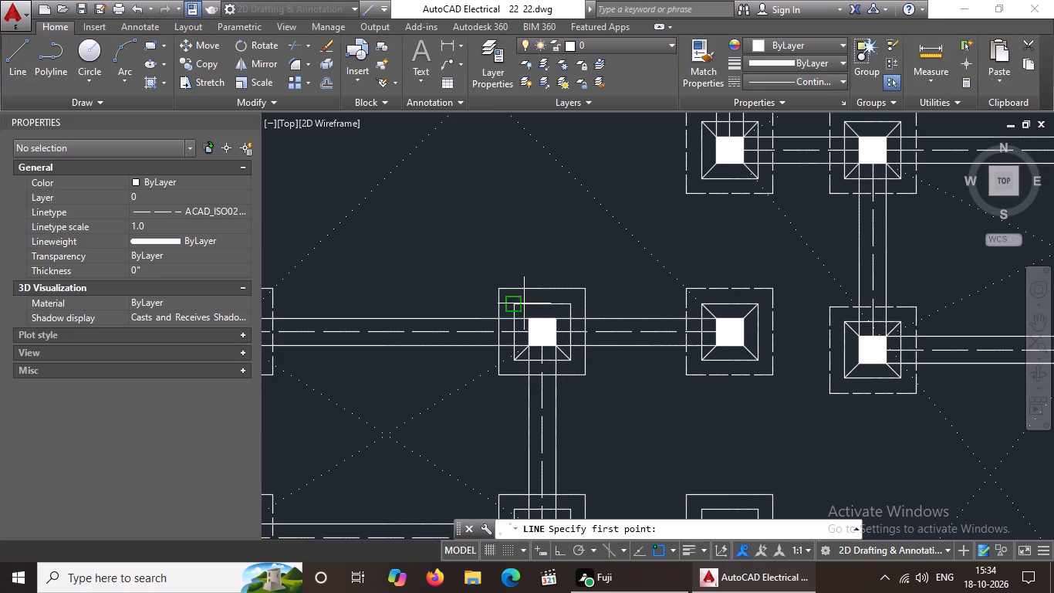
{"action": "left_click_drag", "start_coordinate": [519, 303], "coordinate": [532, 314]}
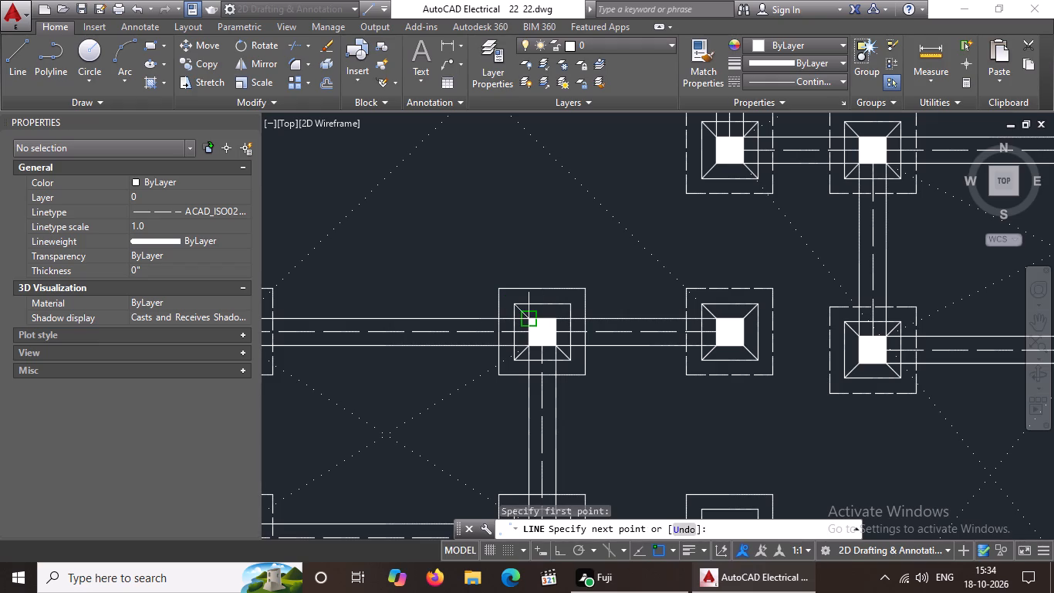
{"action": "left_click", "coordinate": [529, 321]}
{"action": "key", "text": "Escape"}
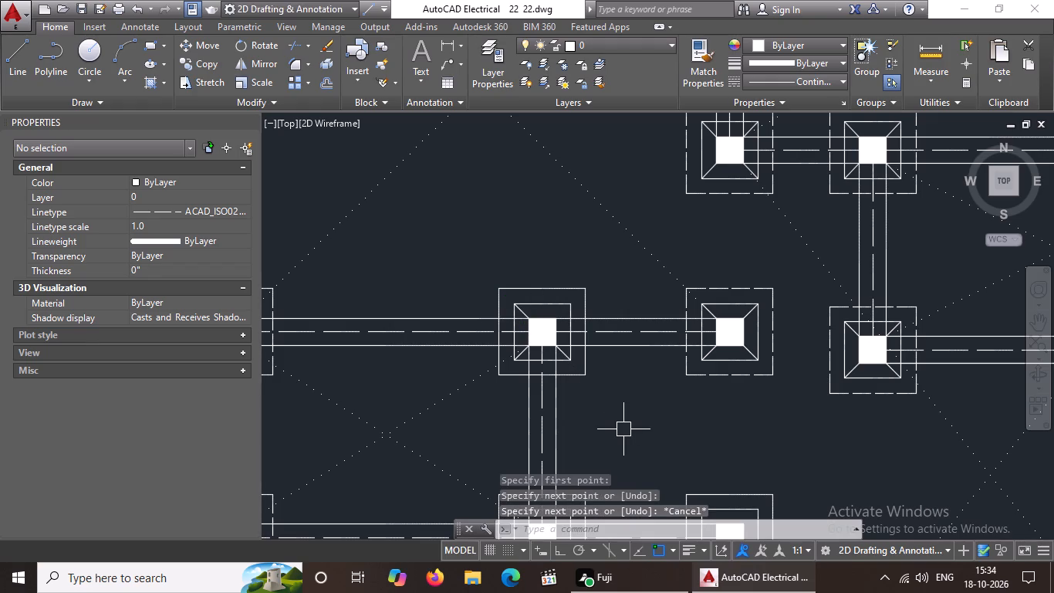
{"action": "left_click", "coordinate": [22, 49]}
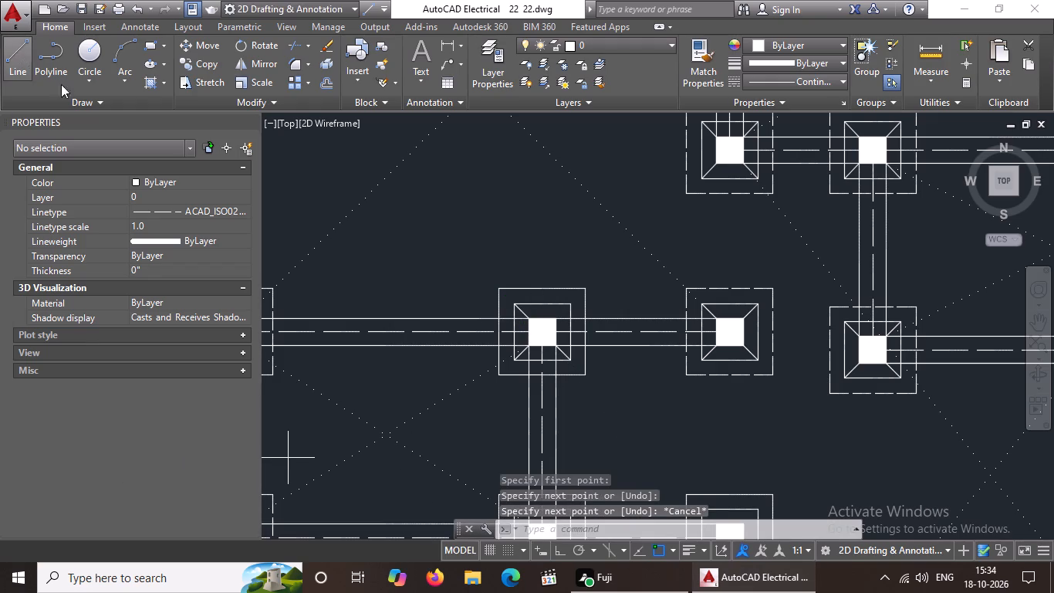
{"action": "left_click", "coordinate": [554, 321]}
{"action": "left_click", "coordinate": [569, 304]}
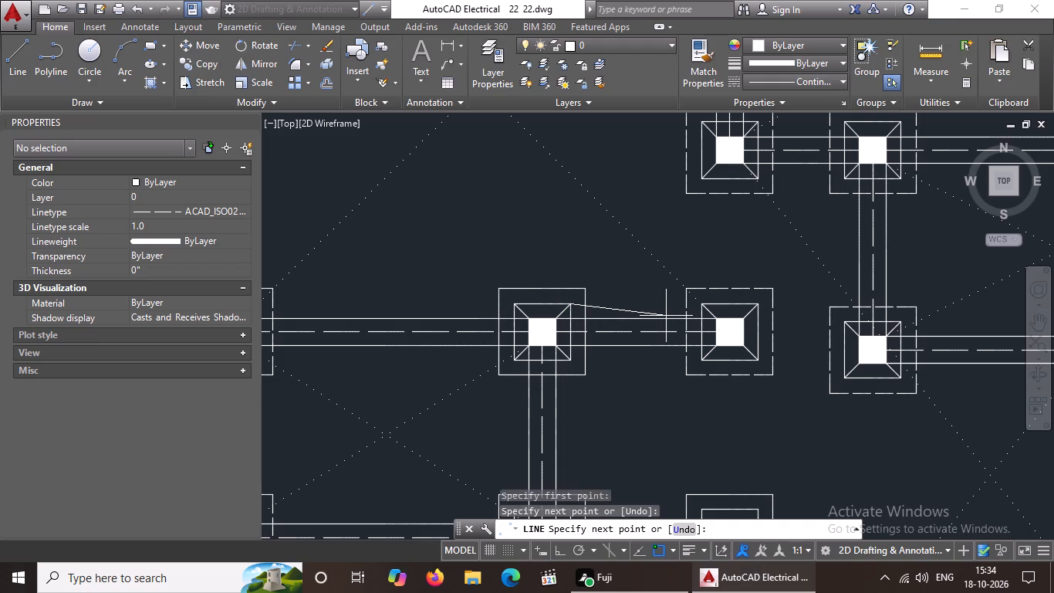
{"action": "key", "text": "Escape"}
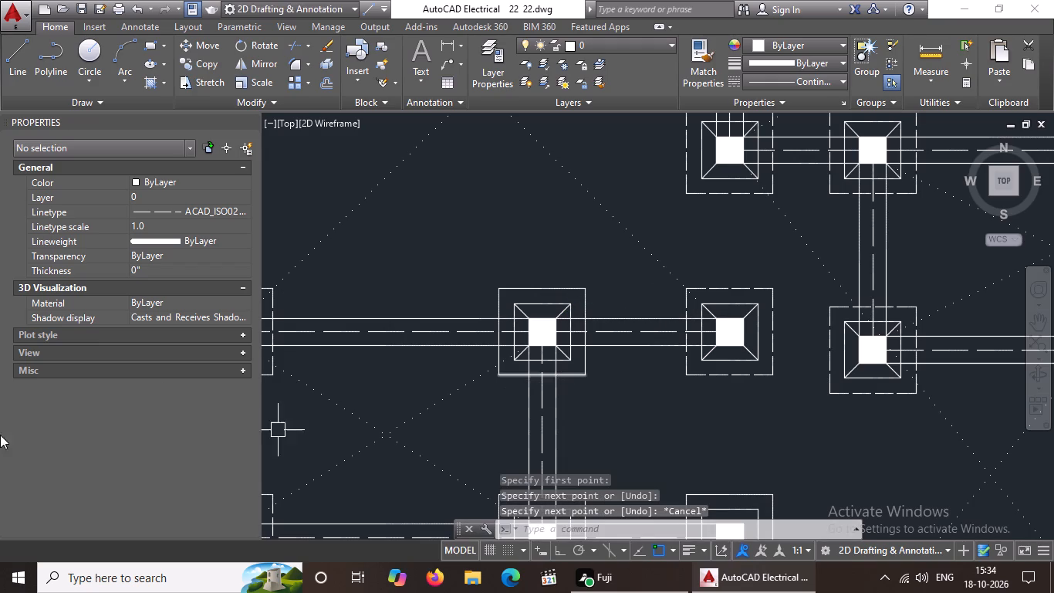
{"action": "left_click", "coordinate": [5, 53]}
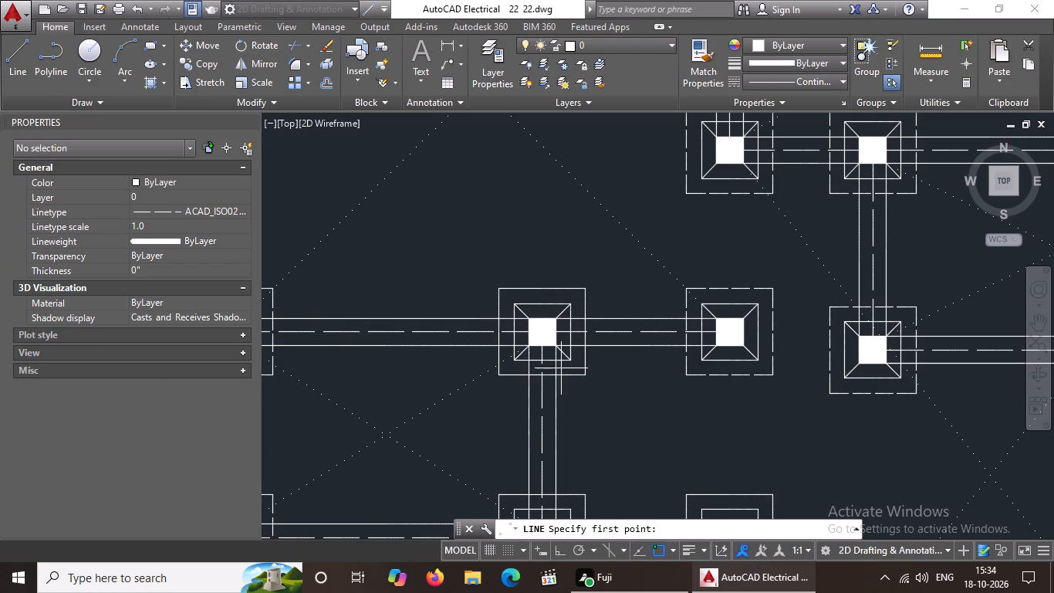
{"action": "key", "text": "Escape"}
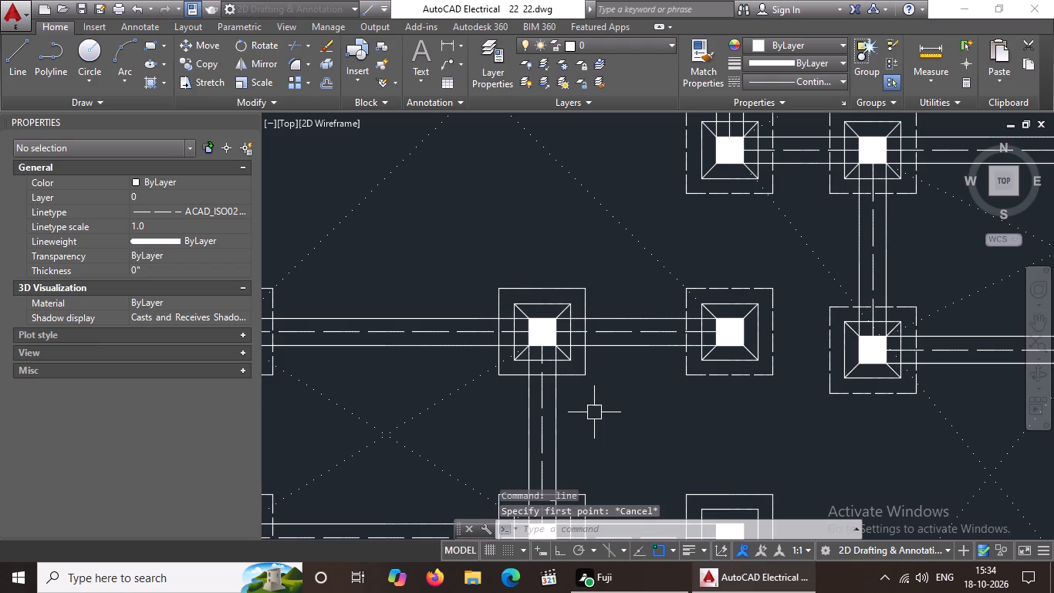
Give the lower side of this footing's outer square the ACAD_ISO02W100 linetype with a linetype scale of 0.5.
{"action": "left_click", "coordinate": [577, 378]}
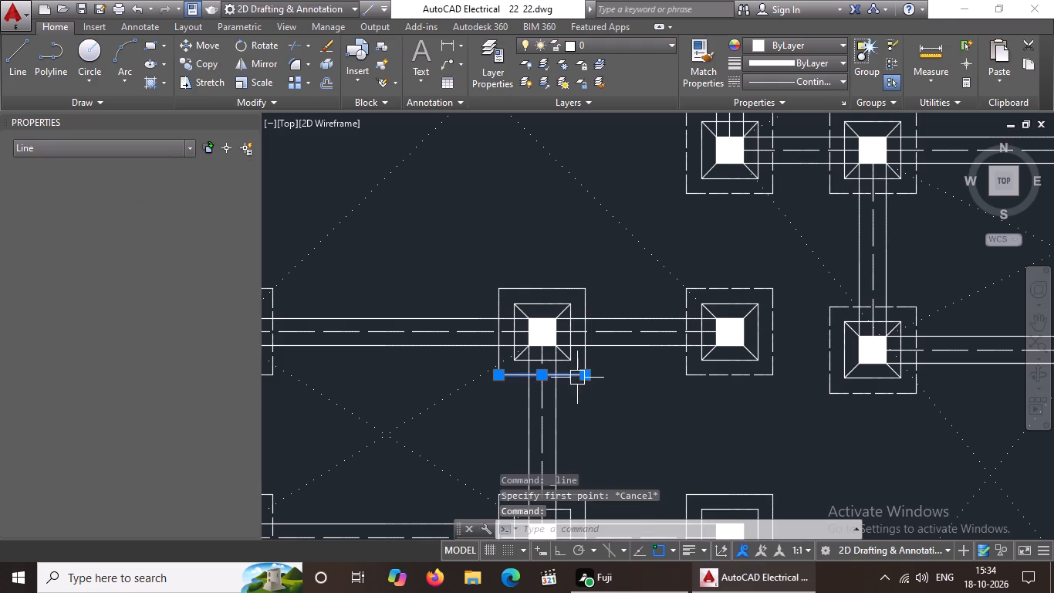
{"action": "left_click", "coordinate": [802, 77]}
{"action": "left_click", "coordinate": [795, 140]}
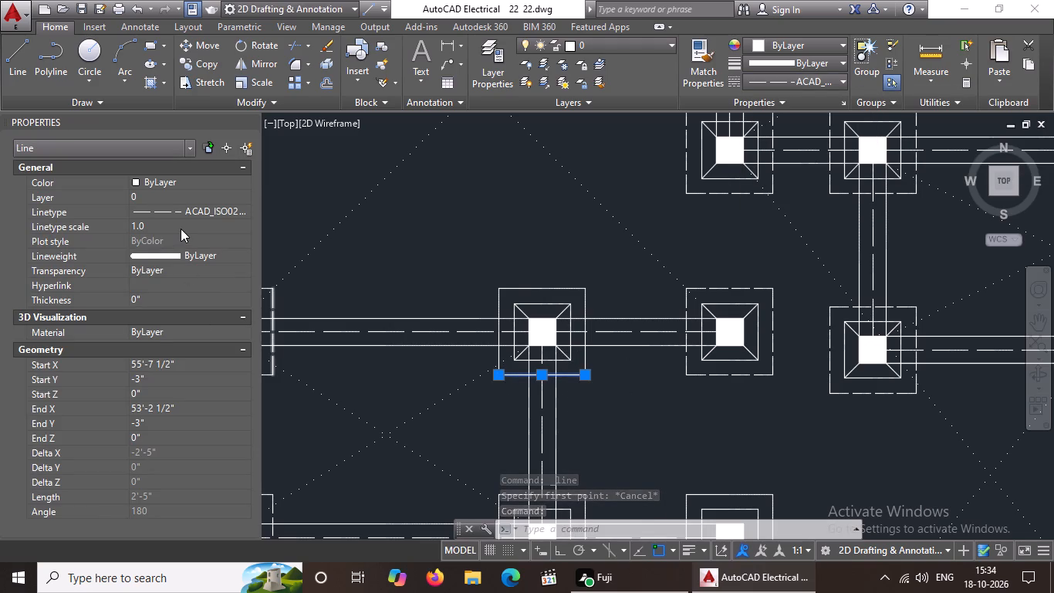
{"action": "left_click", "coordinate": [181, 225]}
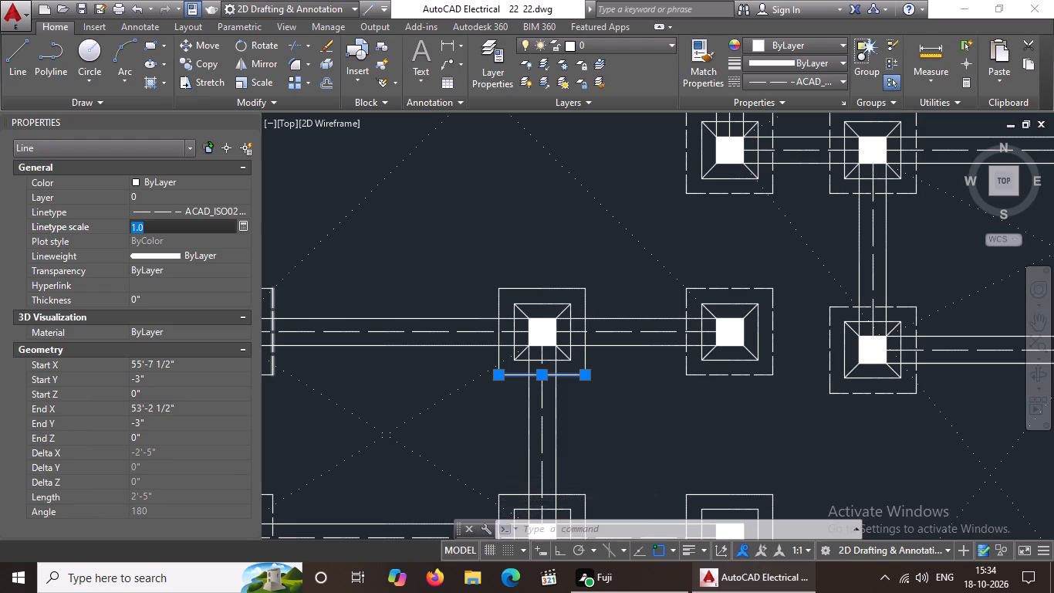
{"action": "key", "text": "BackSpace"}
{"action": "key", "text": "BackSpace"}
{"action": "key", "text": "BackSpace"}
{"action": "type", "text": "0.5"}
{"action": "key", "text": "Return"}
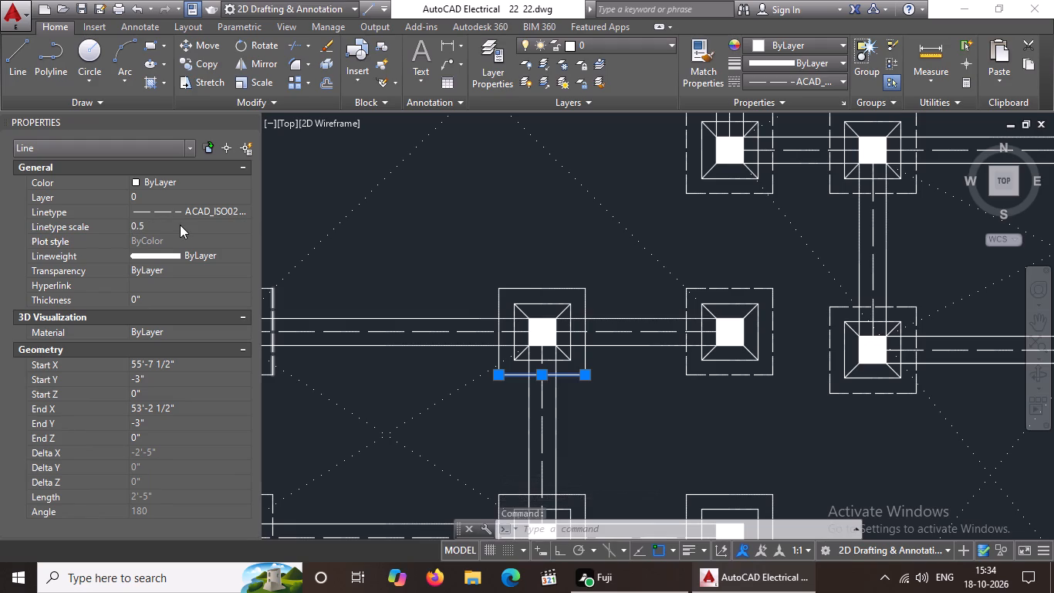
Give the right side of this footing's outer square the ACAD_ISO02W100 linetype with a linetype scale of 0.5.
{"action": "scroll", "coordinate": [589, 362], "scroll_direction": "up", "scroll_amount": 2}
{"action": "left_click", "coordinate": [574, 361]}
{"action": "left_click", "coordinate": [767, 79]}
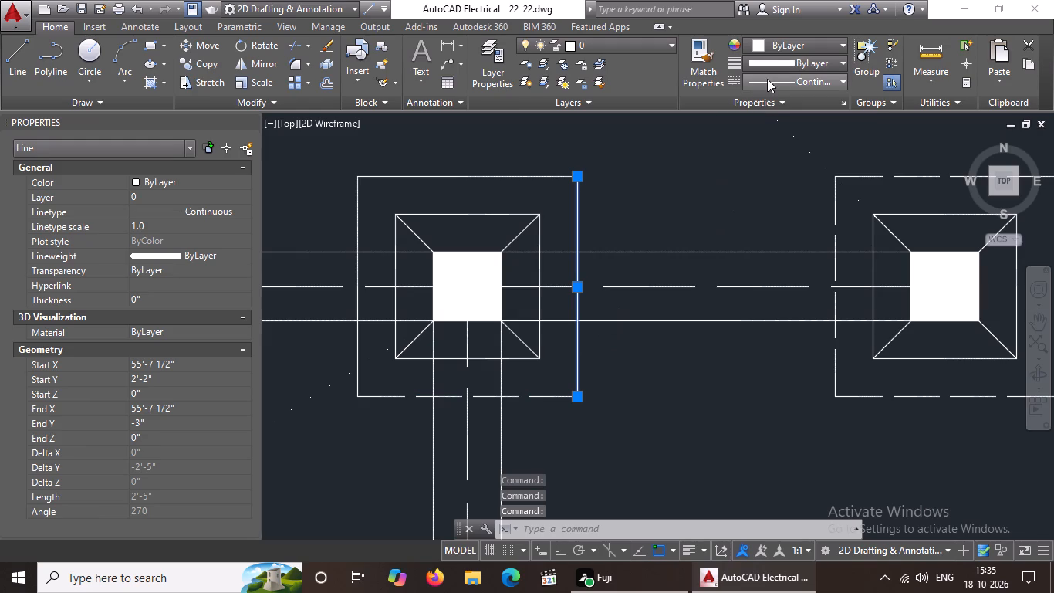
{"action": "left_click", "coordinate": [778, 139]}
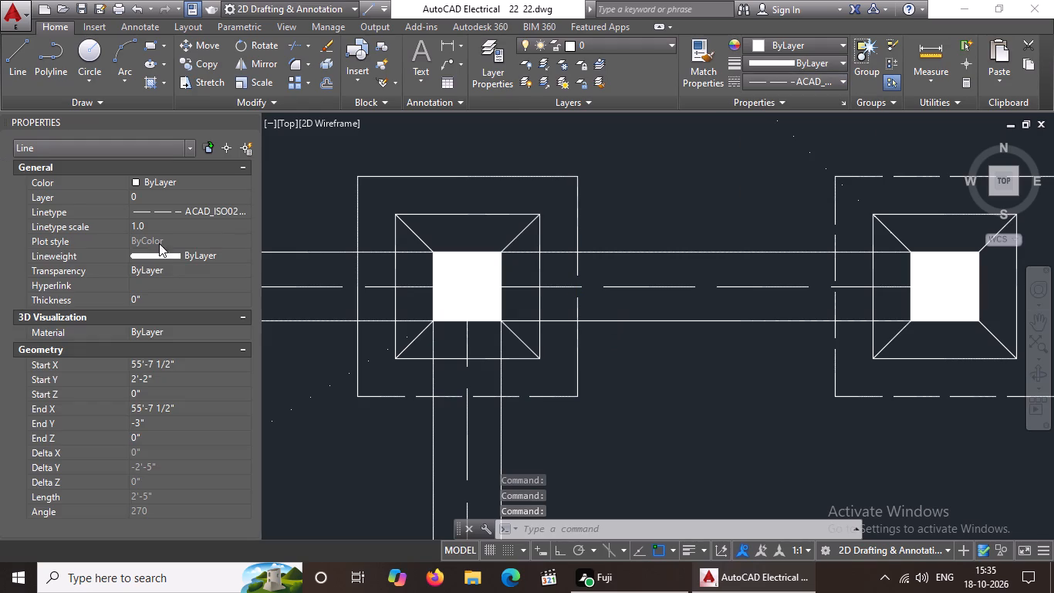
{"action": "left_click", "coordinate": [161, 221]}
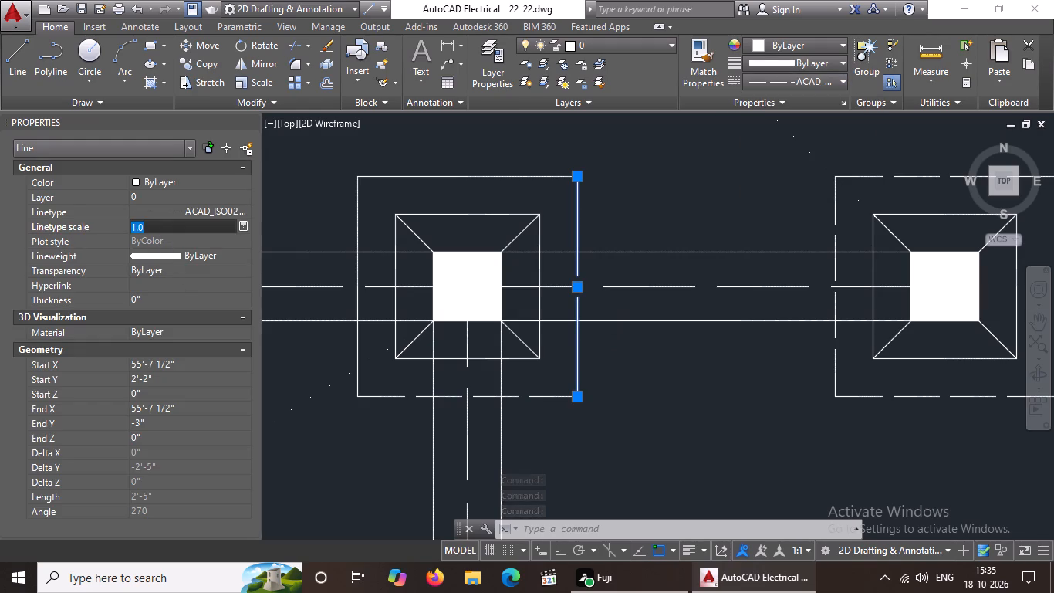
{"action": "key", "text": "BackSpace"}
{"action": "key", "text": "BackSpace"}
{"action": "key", "text": "BackSpace"}
{"action": "type", "text": "0.5"}
{"action": "key", "text": "Return"}
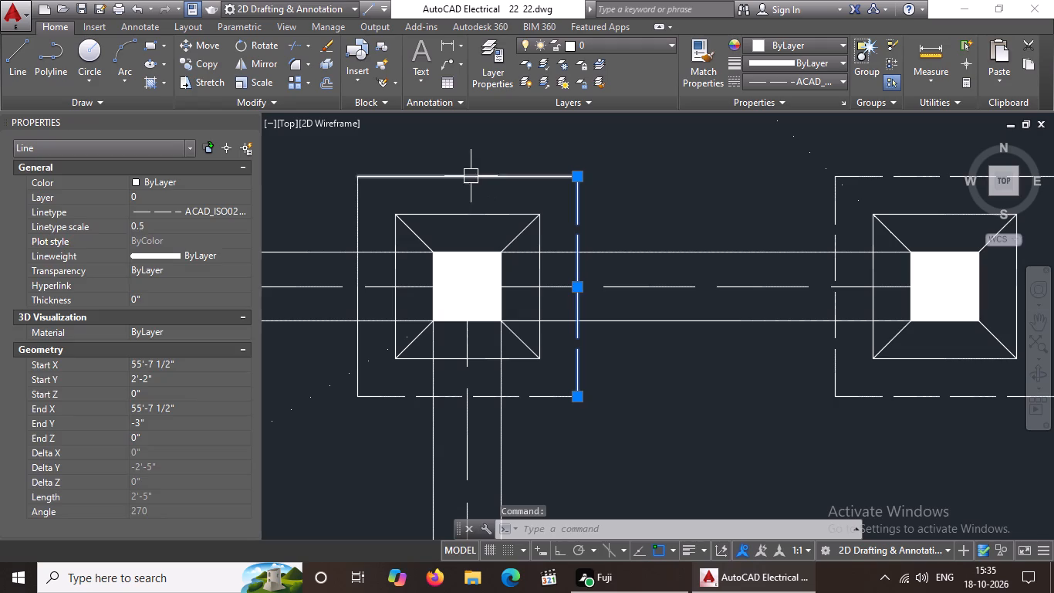
Give the upper side of this footing's outer square the ACAD_ISO02W100 linetype with a linetype scale of 0.5.
{"action": "left_click", "coordinate": [471, 175]}
{"action": "left_click", "coordinate": [795, 74]}
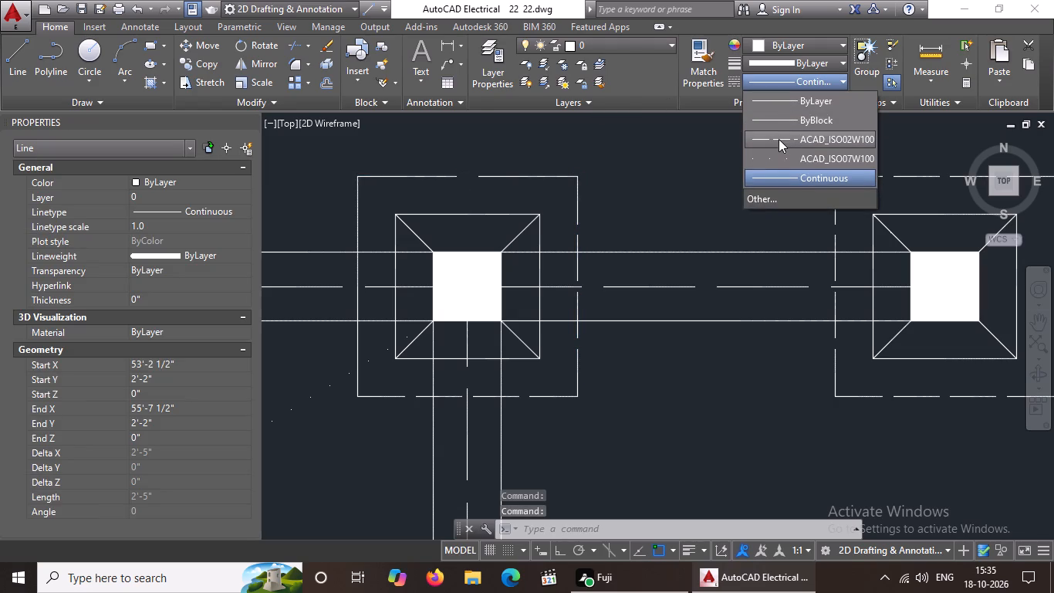
{"action": "left_click", "coordinate": [779, 138]}
{"action": "left_click", "coordinate": [171, 226]}
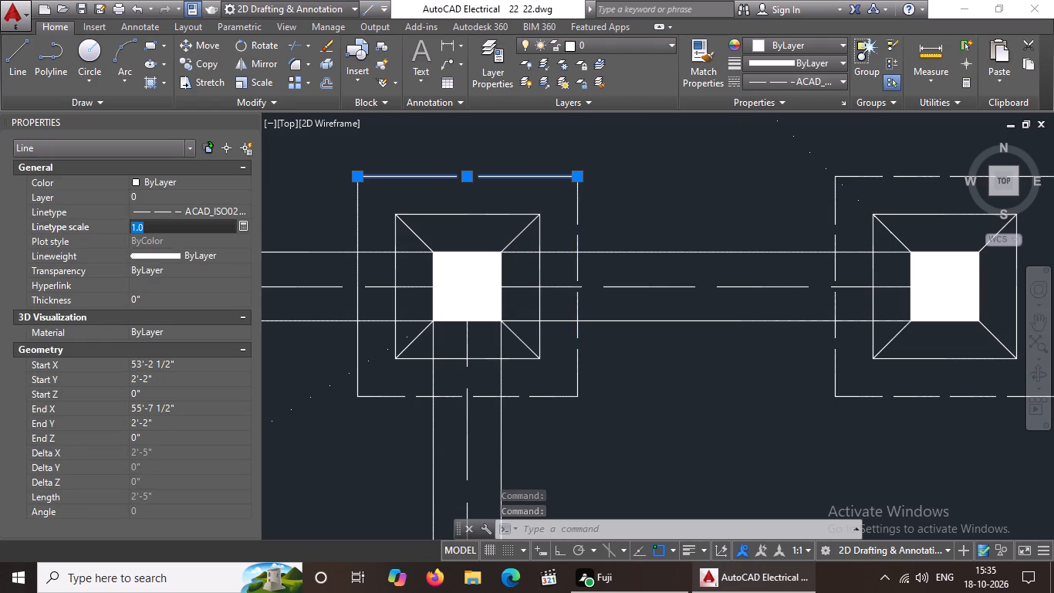
{"action": "key", "text": "BackSpace"}
{"action": "key", "text": "BackSpace"}
{"action": "key", "text": "BackSpace"}
{"action": "type", "text": "0.5"}
{"action": "key", "text": "Return"}
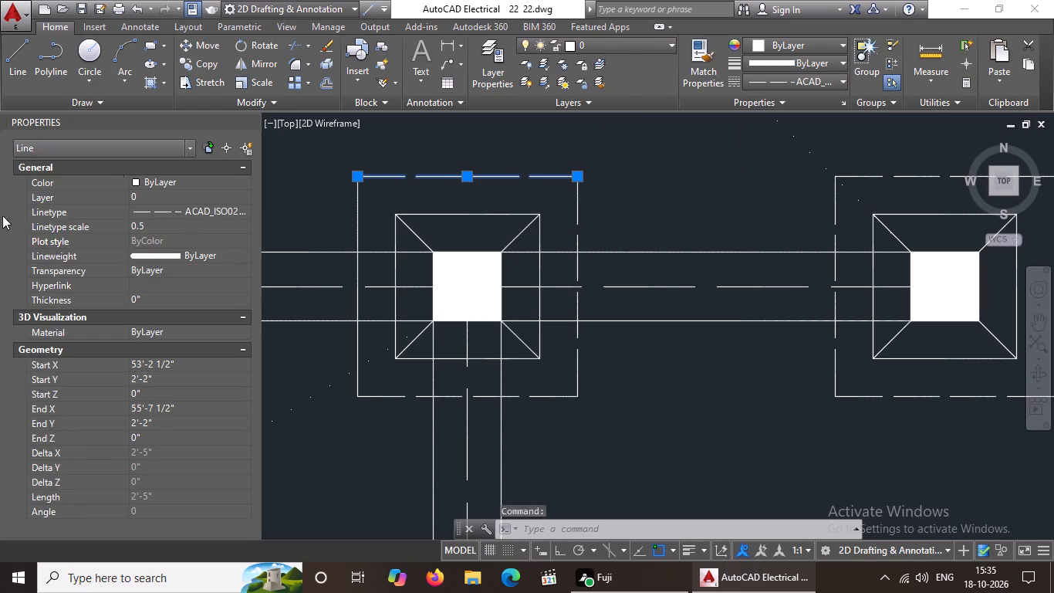
Give the left side of this footing's outer square the ACAD_ISO02W100 linetype with a linetype scale of 0.5.
{"action": "left_click", "coordinate": [360, 349]}
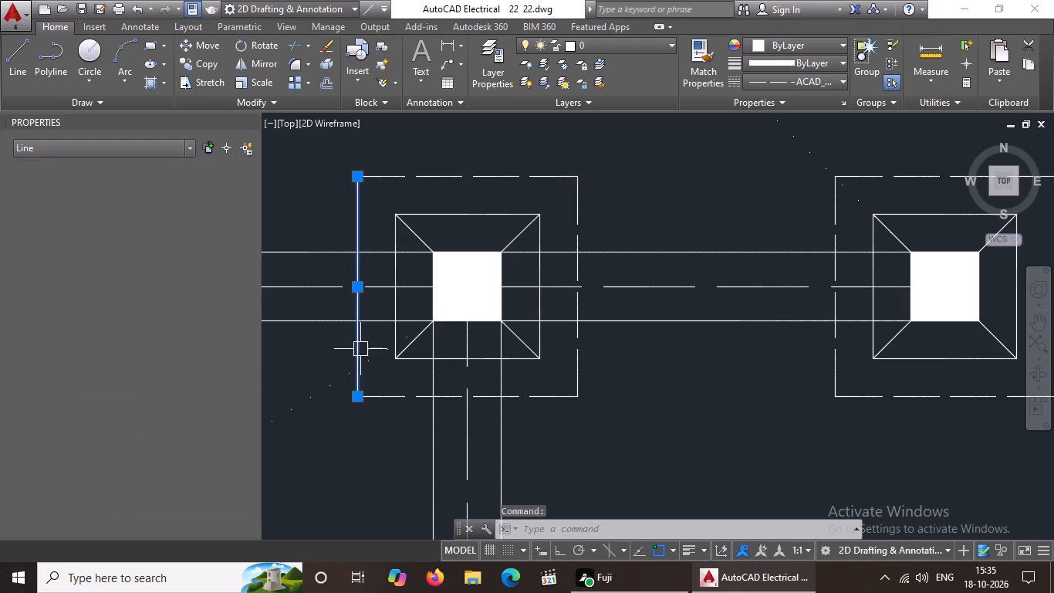
{"action": "left_click", "coordinate": [772, 75]}
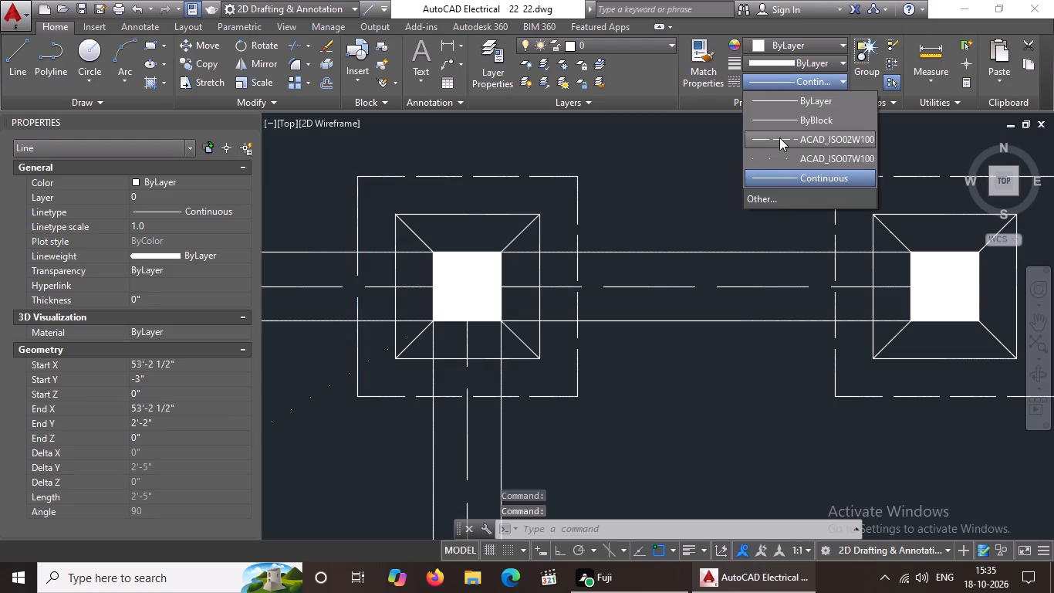
{"action": "left_click", "coordinate": [780, 137]}
{"action": "left_click", "coordinate": [173, 223]}
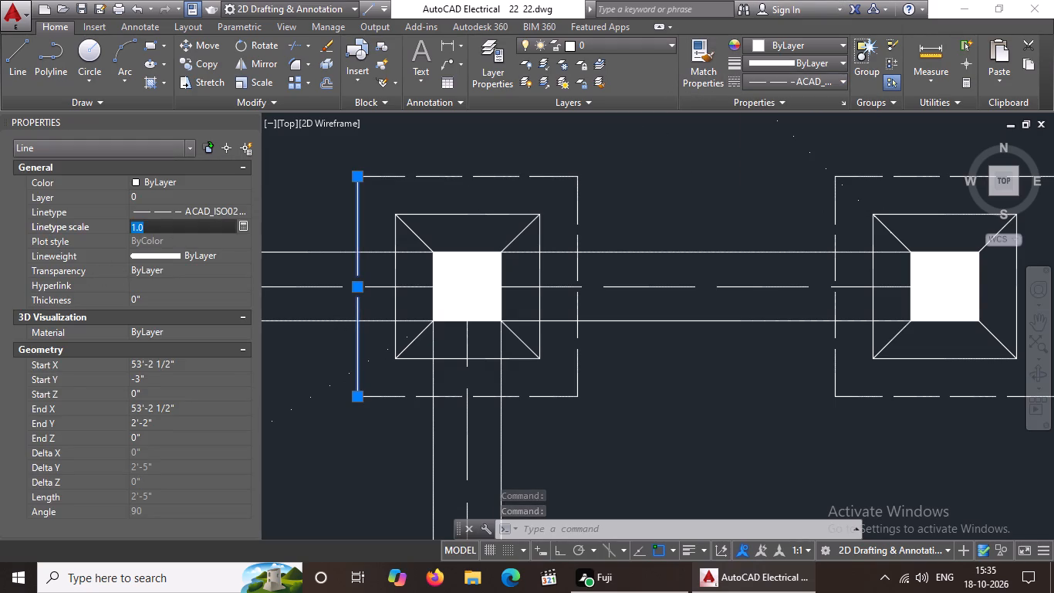
{"action": "key", "text": "BackSpace"}
{"action": "key", "text": "BackSpace"}
{"action": "key", "text": "BackSpace"}
{"action": "key", "text": "BackSpace"}
{"action": "type", "text": "0.5"}
{"action": "key", "text": "Return"}
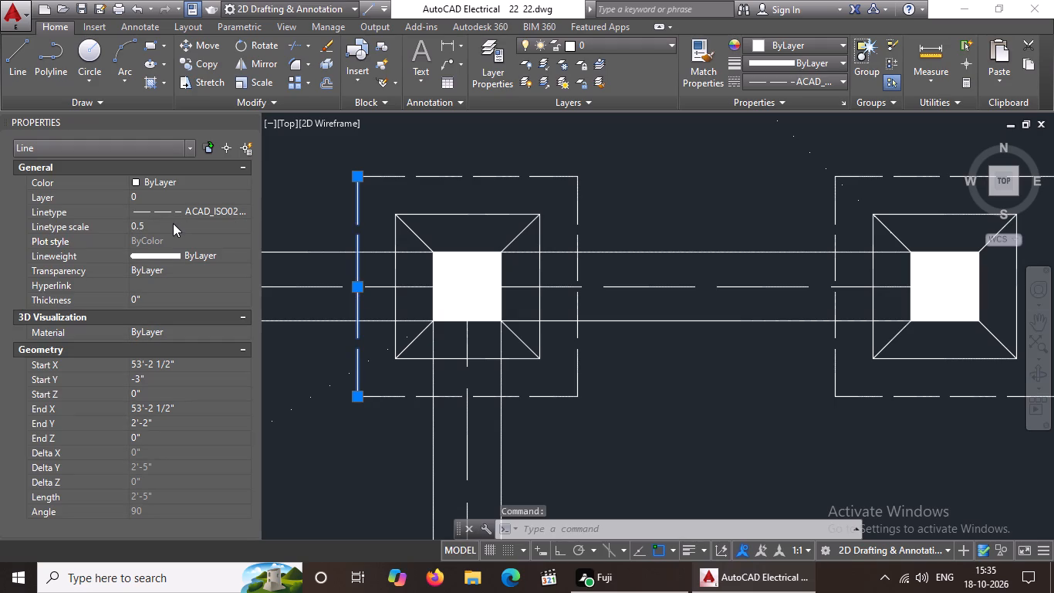
{"action": "scroll", "coordinate": [512, 151], "scroll_direction": "down", "scroll_amount": 2}
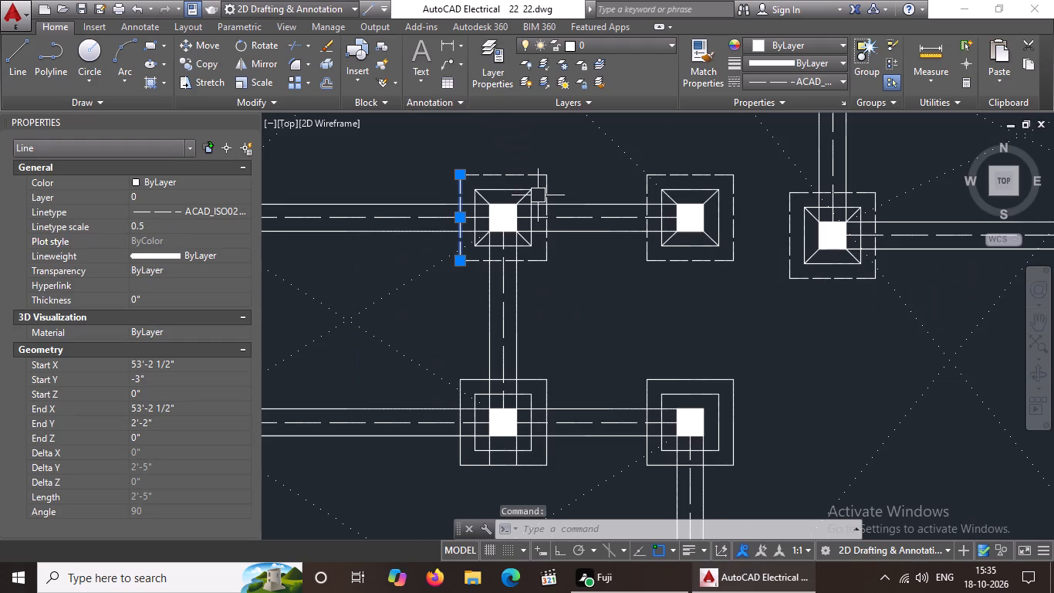
{"action": "key", "text": "Escape"}
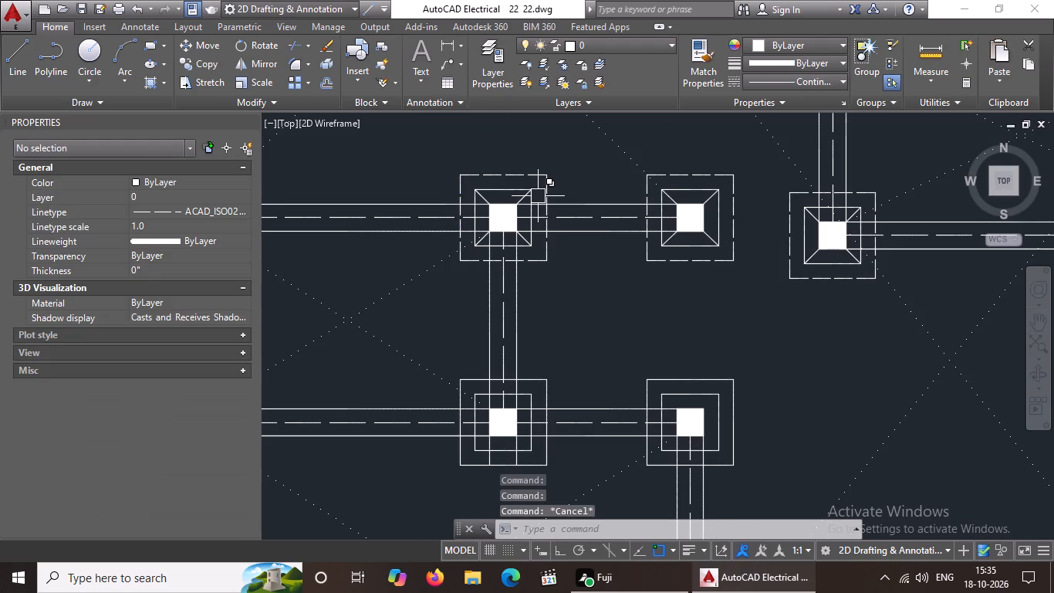
Draw the lower-right and lower-left corner diagonals between column and inner square on the footing directly below the one just dashed.
{"action": "scroll", "coordinate": [494, 282], "scroll_direction": "down", "scroll_amount": 4}
{"action": "scroll", "coordinate": [458, 286], "scroll_direction": "up", "scroll_amount": 2}
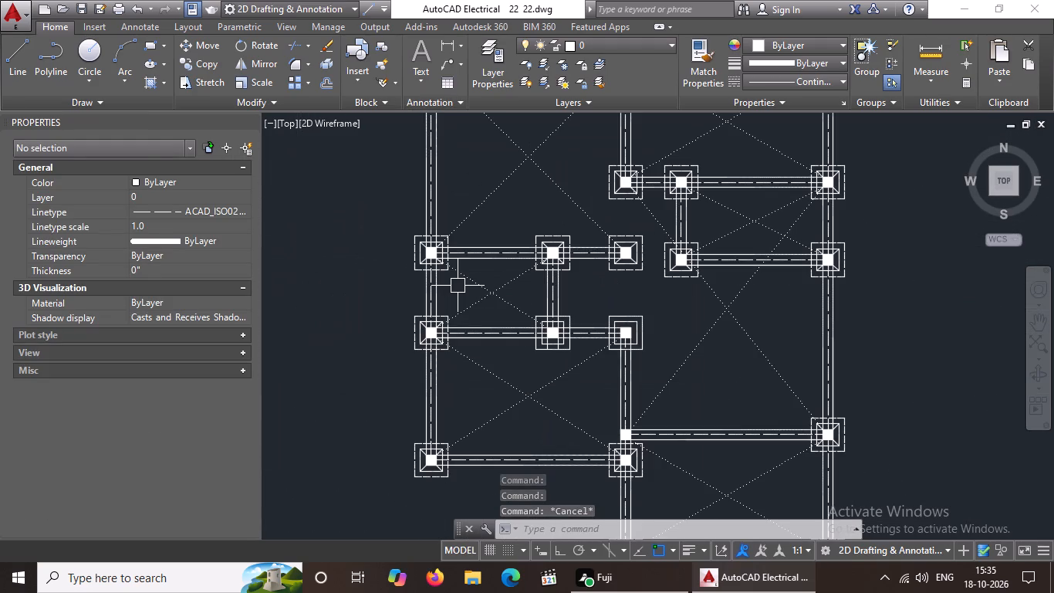
{"action": "scroll", "coordinate": [610, 378], "scroll_direction": "up", "scroll_amount": 2}
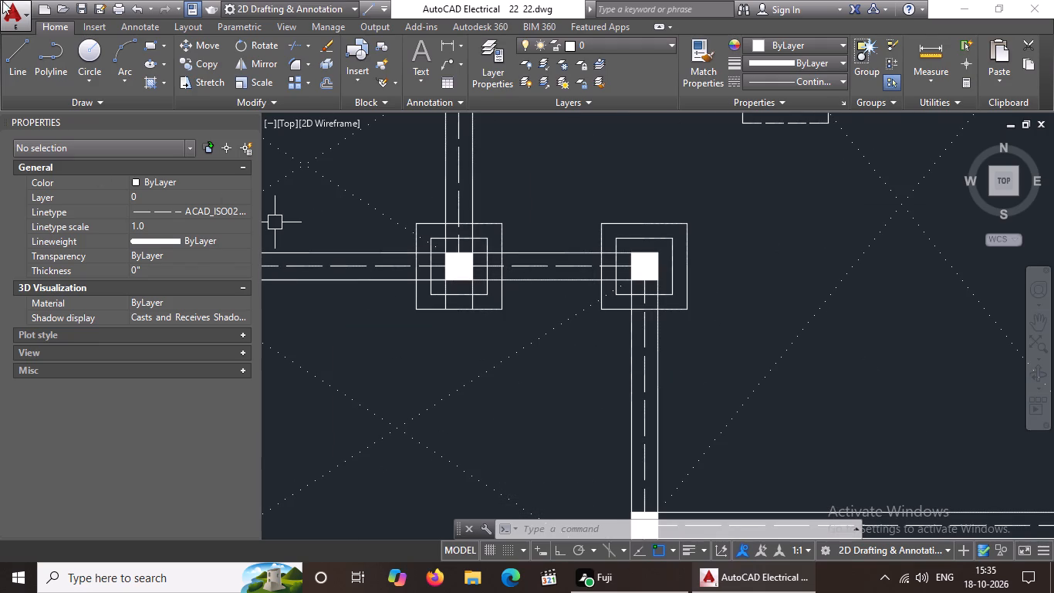
{"action": "left_click_drag", "start_coordinate": [18, 61], "coordinate": [25, 67]}
{"action": "scroll", "coordinate": [471, 259], "scroll_direction": "down", "scroll_amount": 1}
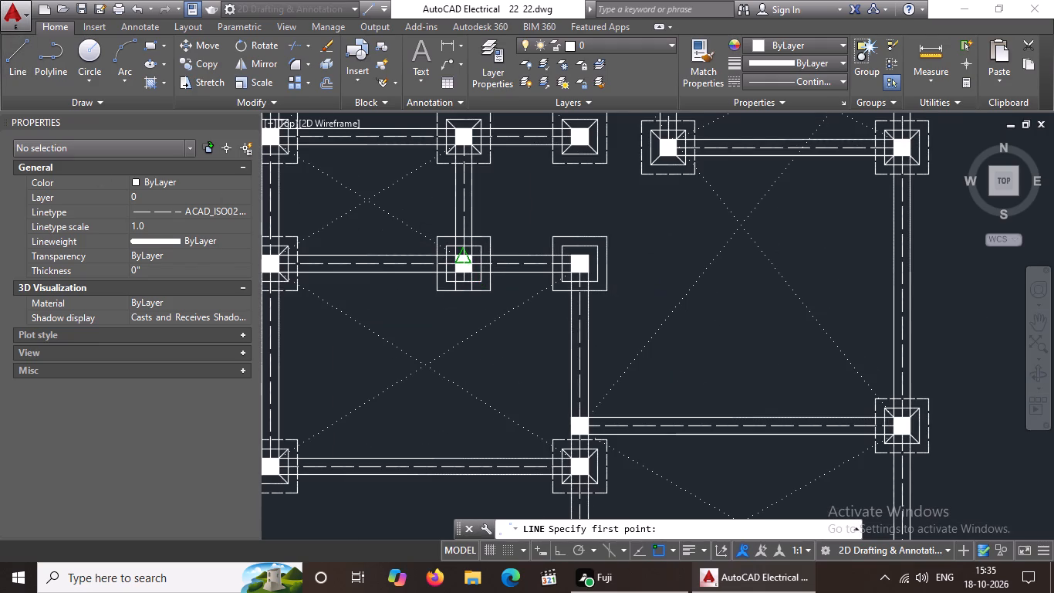
{"action": "scroll", "coordinate": [484, 277], "scroll_direction": "up", "scroll_amount": 2}
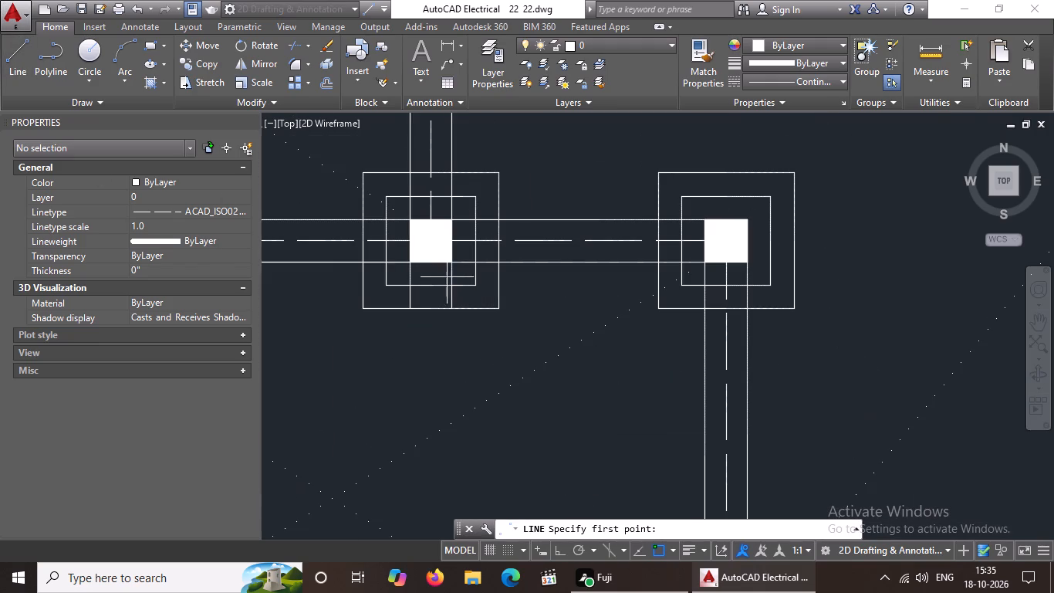
{"action": "left_click", "coordinate": [457, 262]}
{"action": "left_click_drag", "start_coordinate": [475, 282], "coordinate": [487, 286]}
{"action": "key", "text": "Escape"}
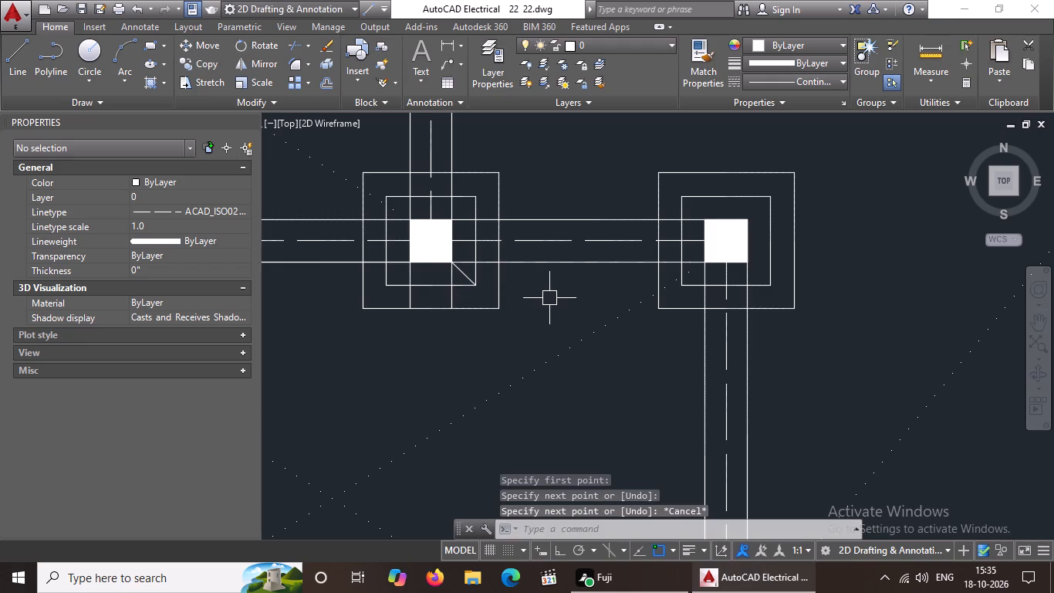
{"action": "left_click", "coordinate": [12, 69]}
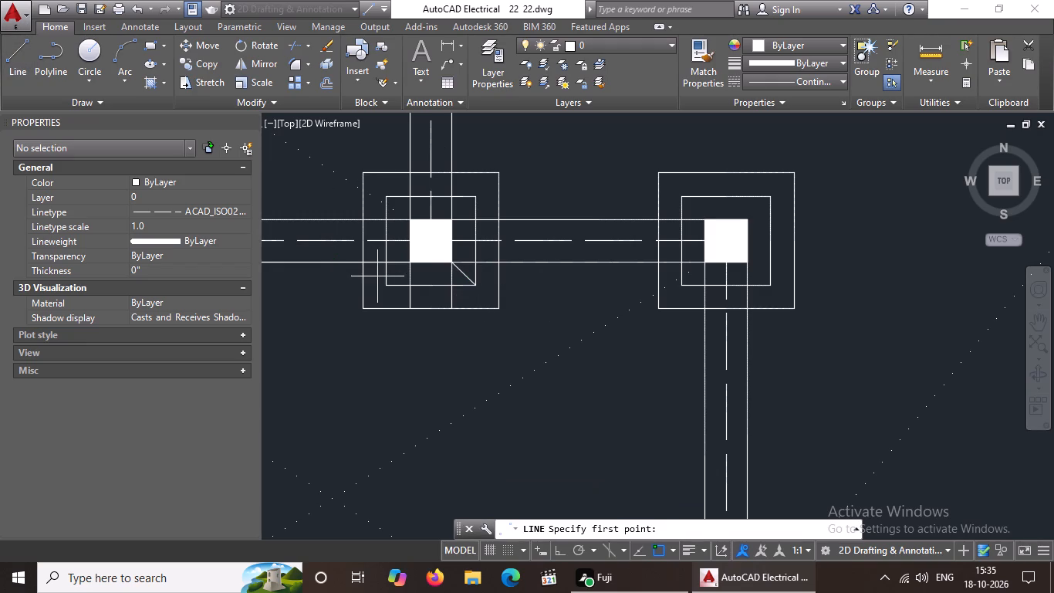
{"action": "left_click", "coordinate": [386, 286]}
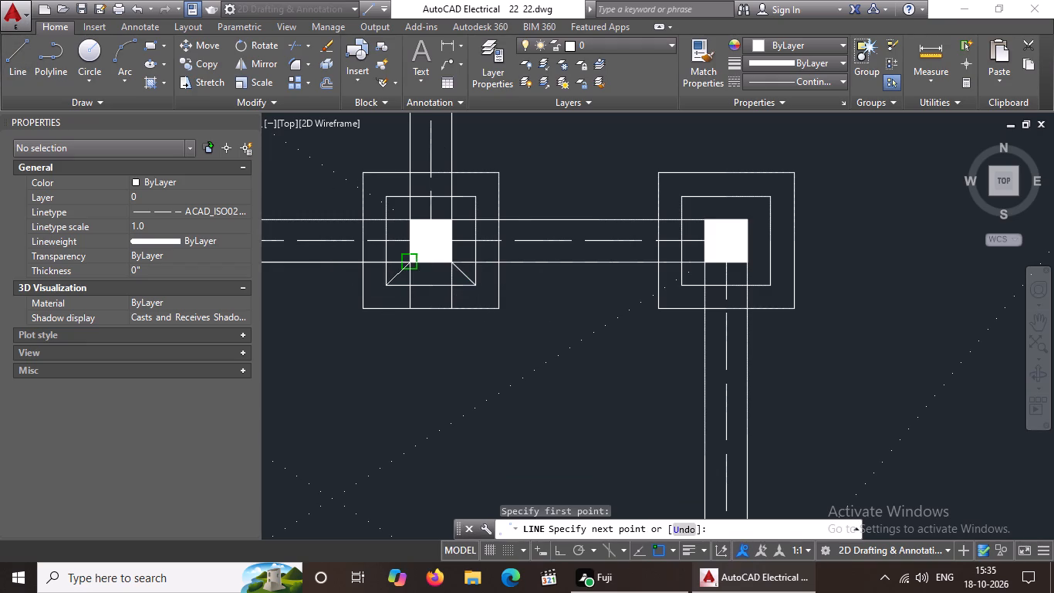
{"action": "left_click_drag", "start_coordinate": [404, 260], "coordinate": [555, 238]}
{"action": "key", "text": "Escape"}
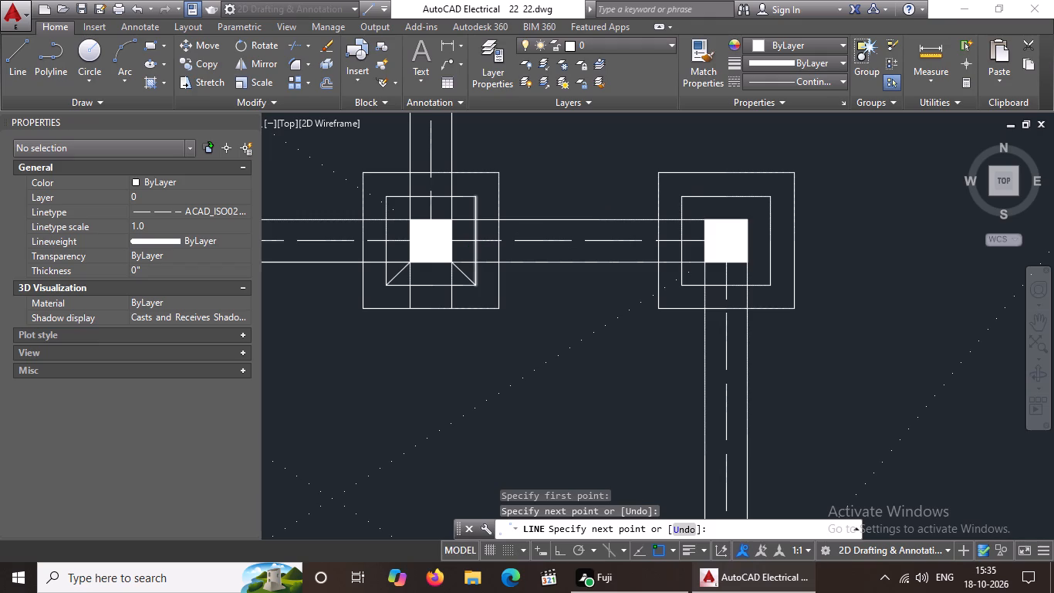
Draw the upper-left and upper-right corner diagonals between the column and inner square of the same footing.
{"action": "key", "text": "l"}
{"action": "key", "text": "Return"}
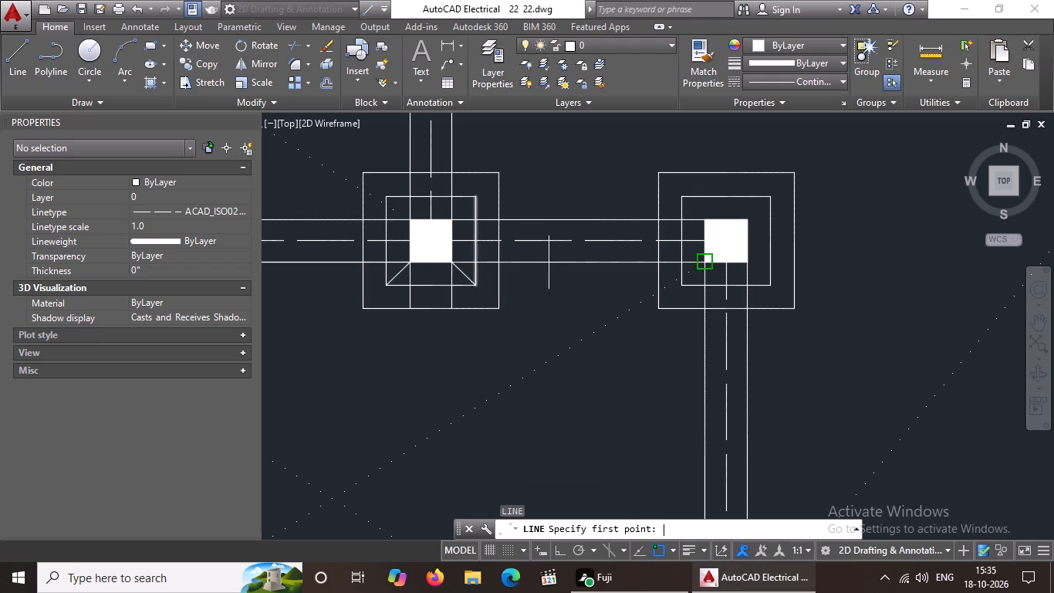
{"action": "left_click", "coordinate": [393, 196]}
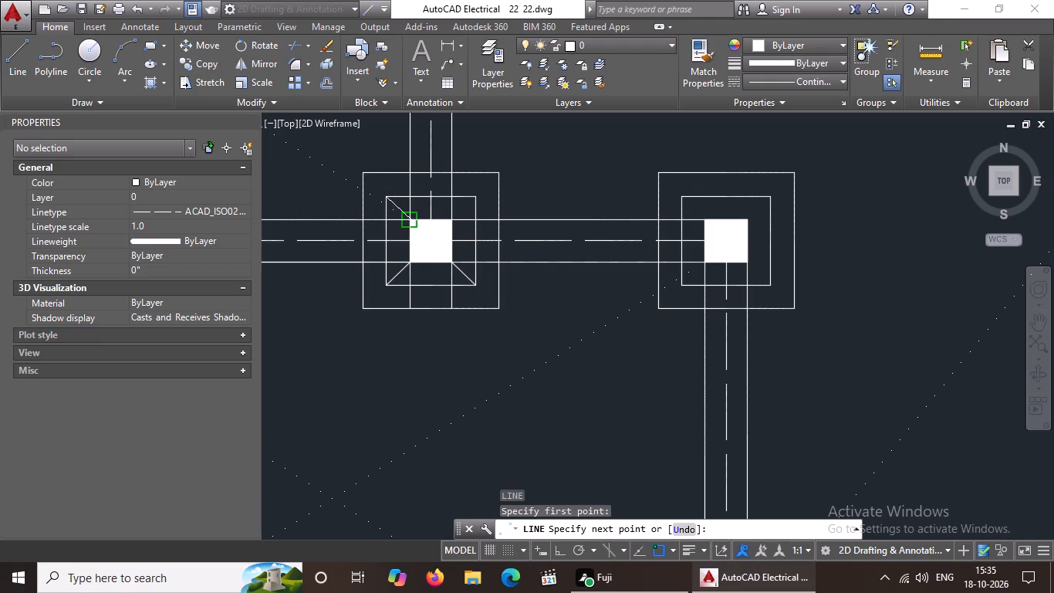
{"action": "left_click", "coordinate": [414, 219]}
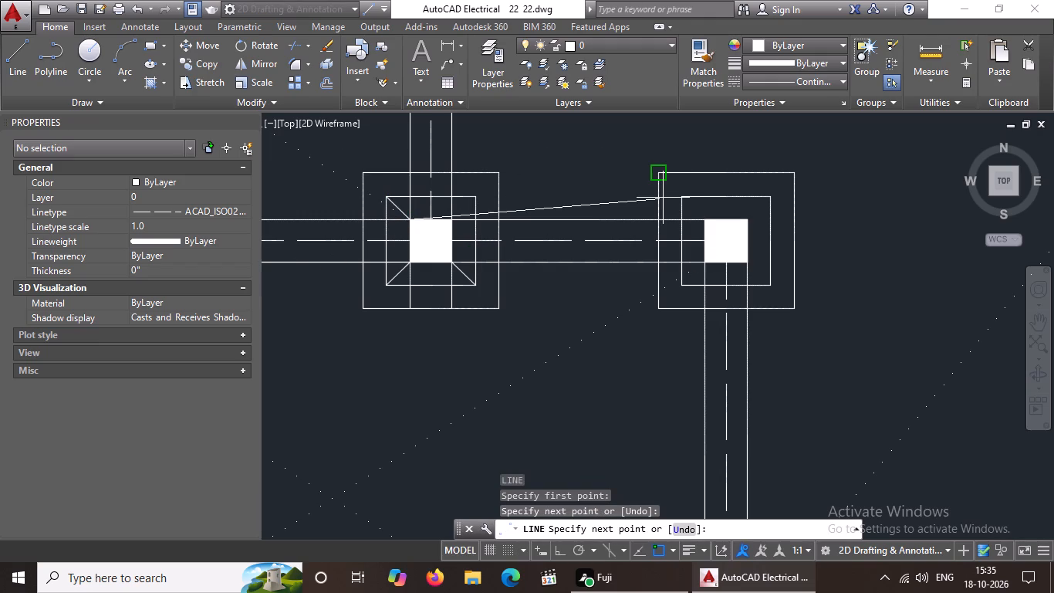
{"action": "key", "text": "Escape"}
{"action": "key", "text": "l"}
{"action": "key", "text": "Return"}
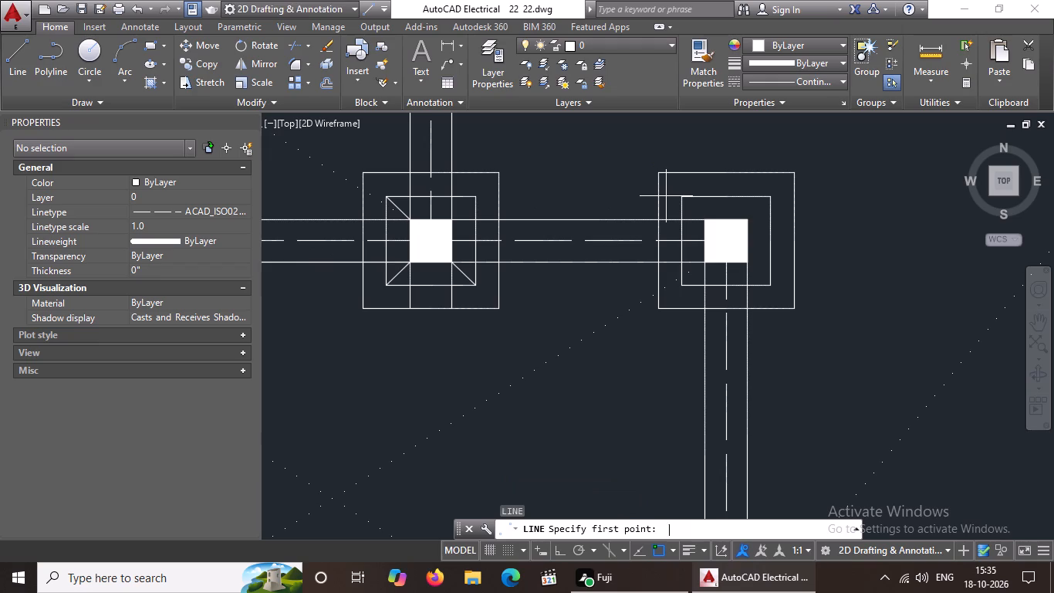
{"action": "left_click", "coordinate": [447, 223]}
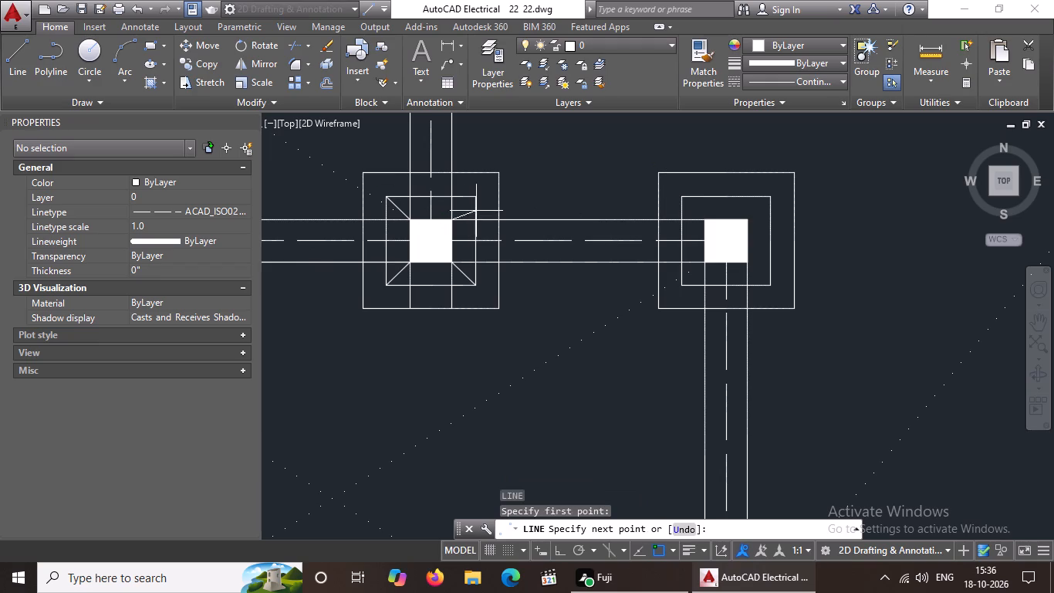
{"action": "left_click_drag", "start_coordinate": [475, 198], "coordinate": [518, 193]}
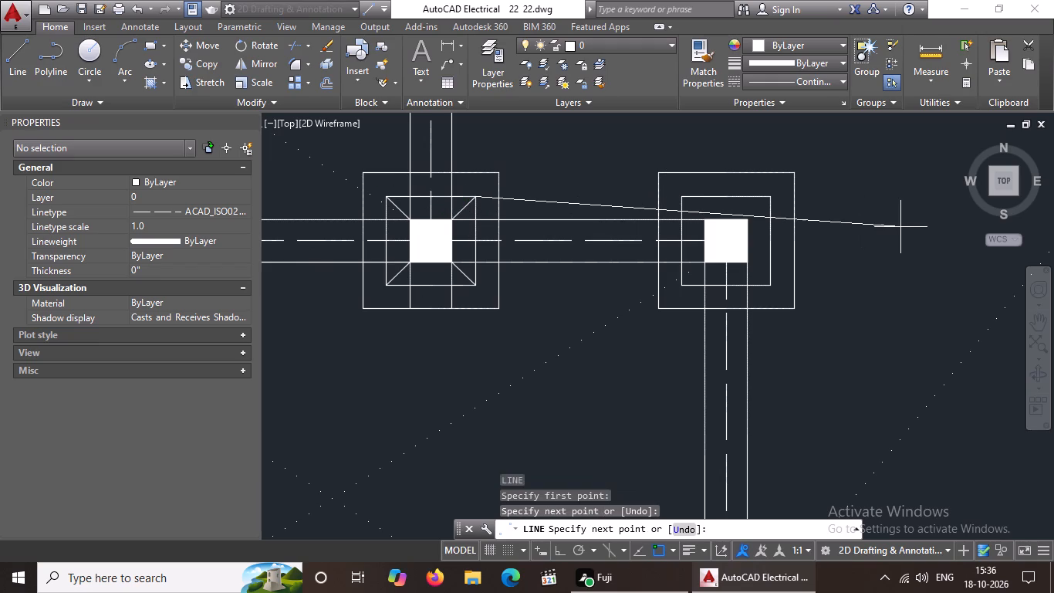
{"action": "key", "text": "Escape"}
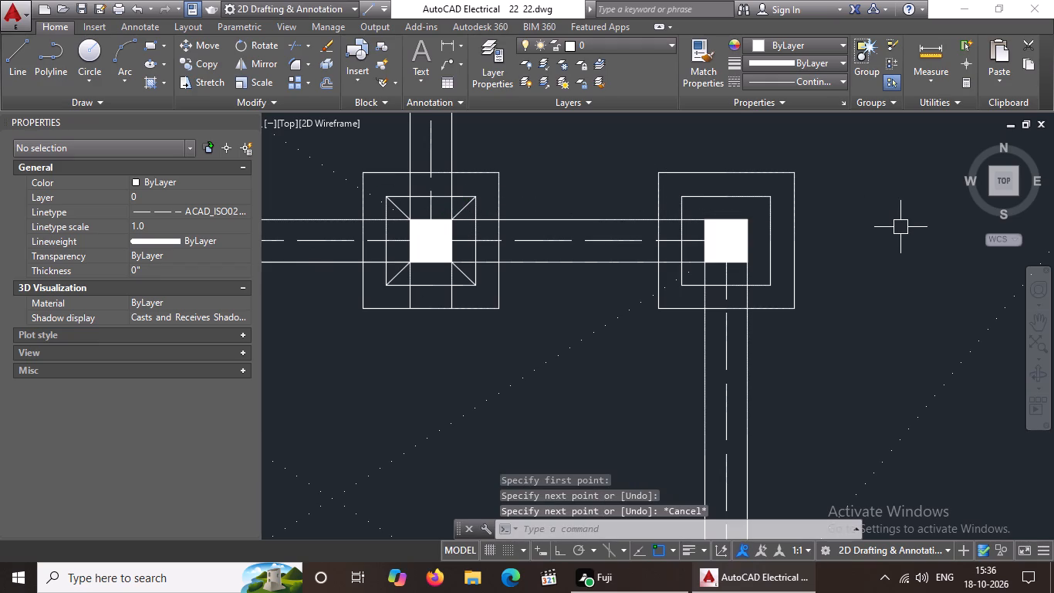
Give the lower side of this footing's outer square the ACAD_ISO02W100 linetype with a linetype scale of 0.5.
{"action": "left_click", "coordinate": [472, 310]}
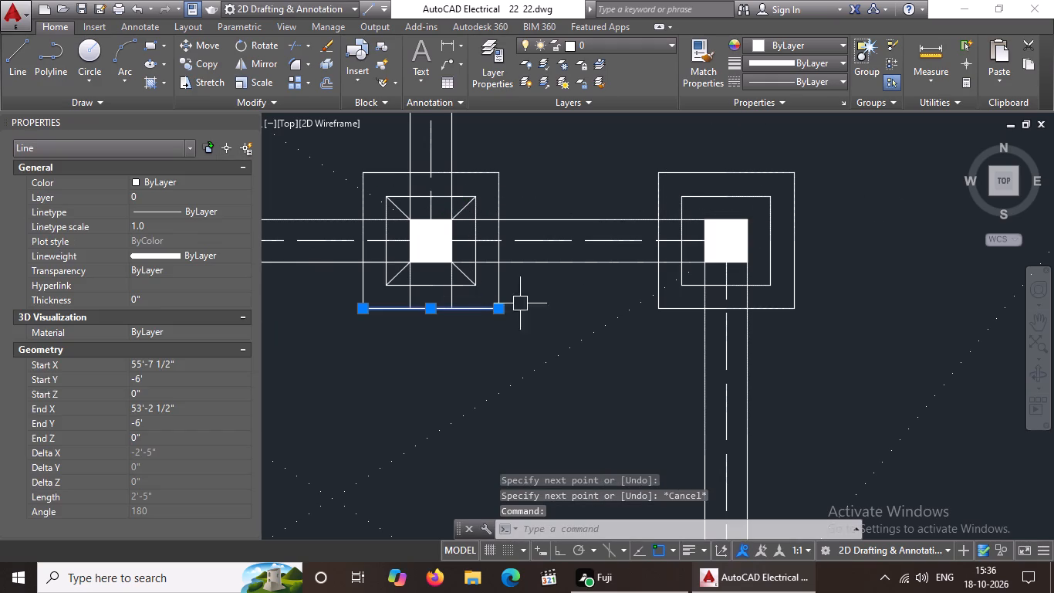
{"action": "left_click", "coordinate": [779, 80]}
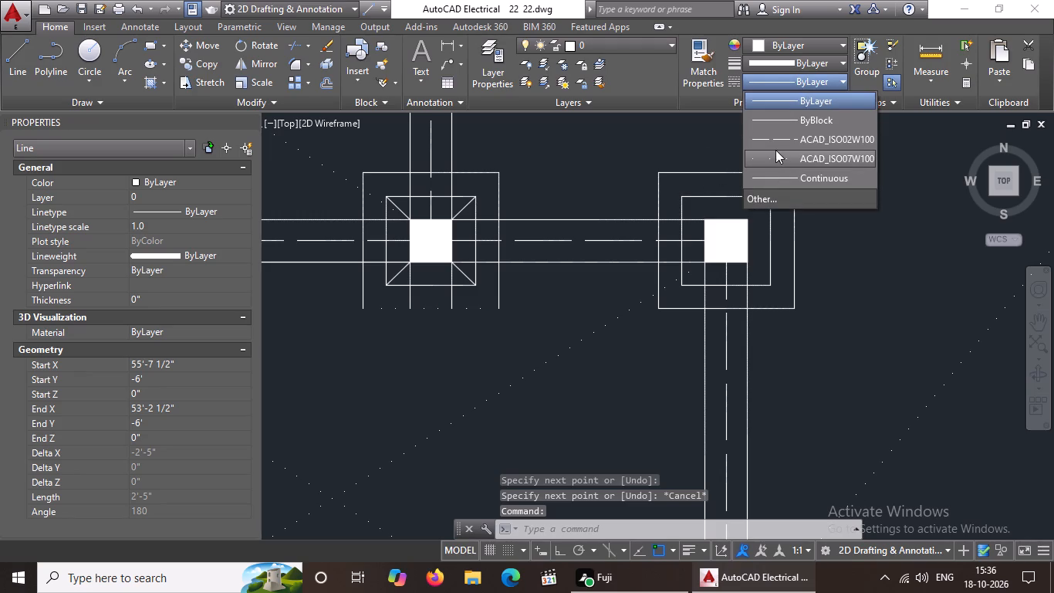
{"action": "left_click", "coordinate": [781, 140]}
{"action": "left_click", "coordinate": [165, 225]}
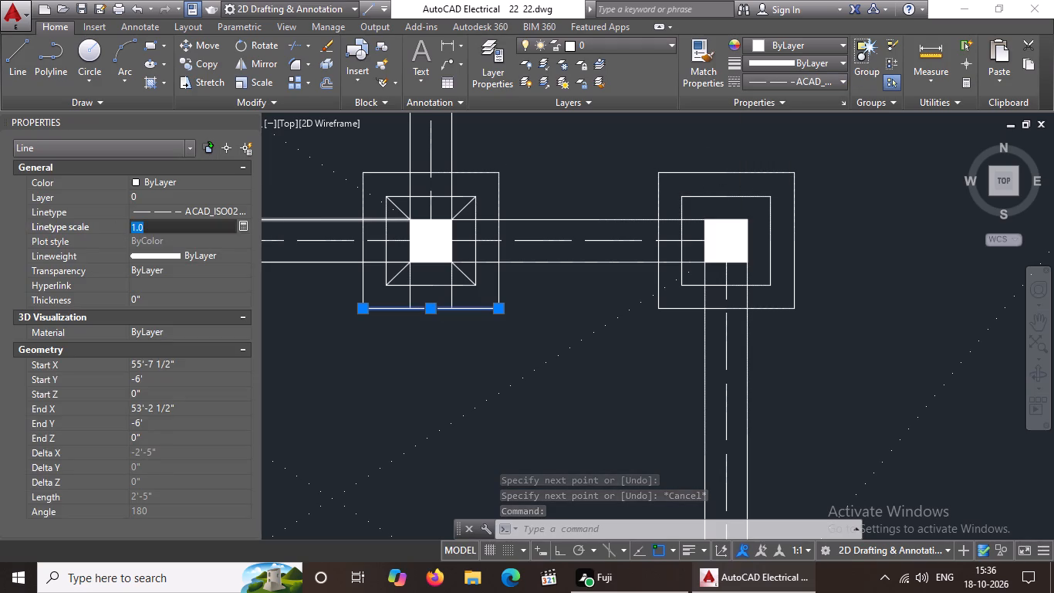
{"action": "key", "text": "BackSpace"}
{"action": "key", "text": "BackSpace"}
{"action": "key", "text": "BackSpace"}
{"action": "type", "text": "0.5"}
{"action": "key", "text": "Return"}
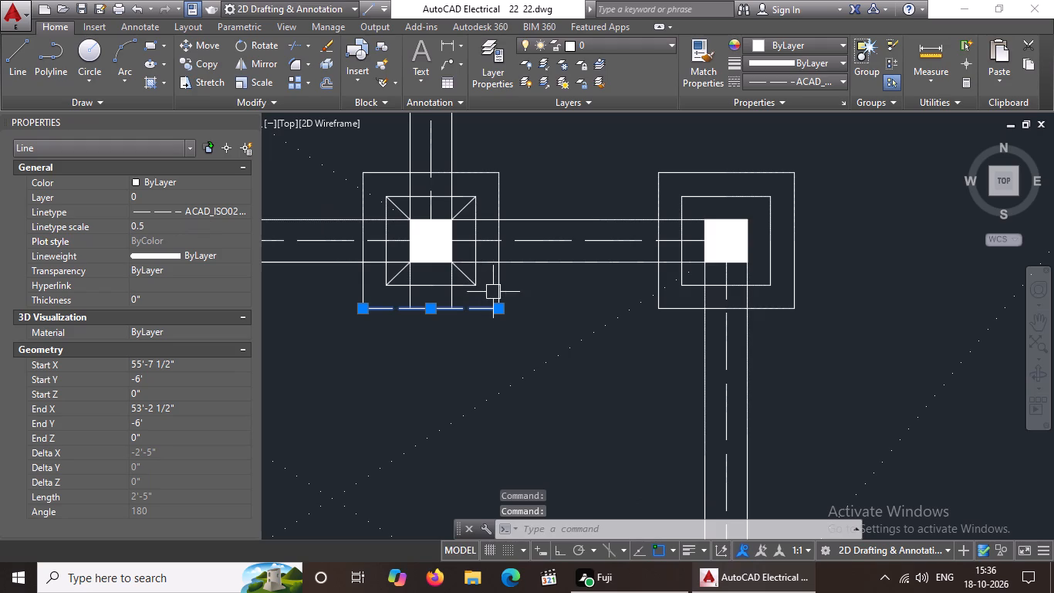
{"action": "key", "text": "Escape"}
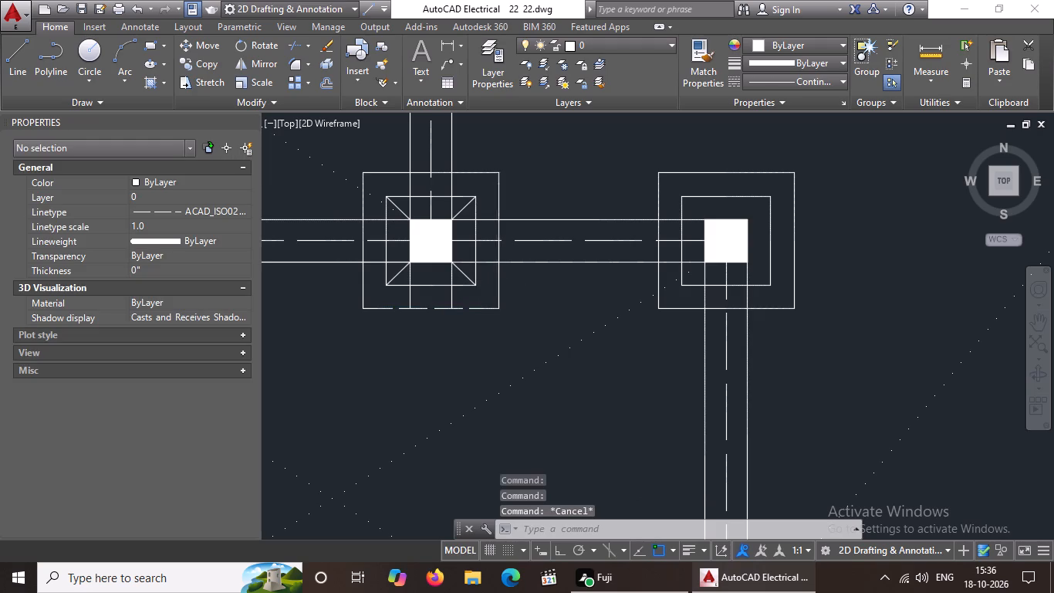
Give the right side of this footing's outer square the ACAD_ISO02W100 linetype with a linetype scale of 0.5.
{"action": "left_click", "coordinate": [498, 287]}
{"action": "left_click", "coordinate": [829, 76]}
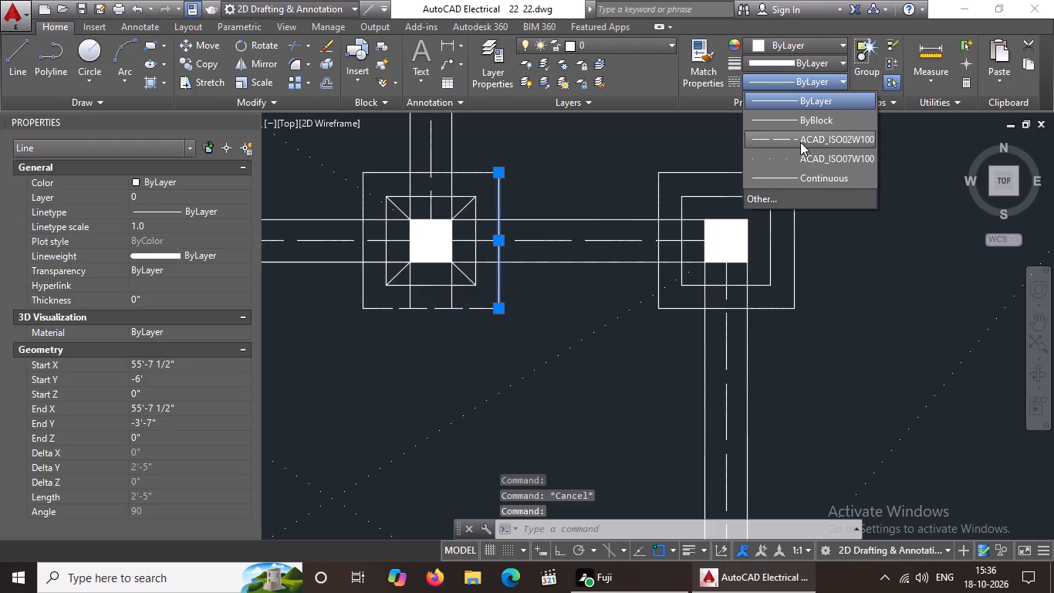
{"action": "left_click", "coordinate": [786, 141]}
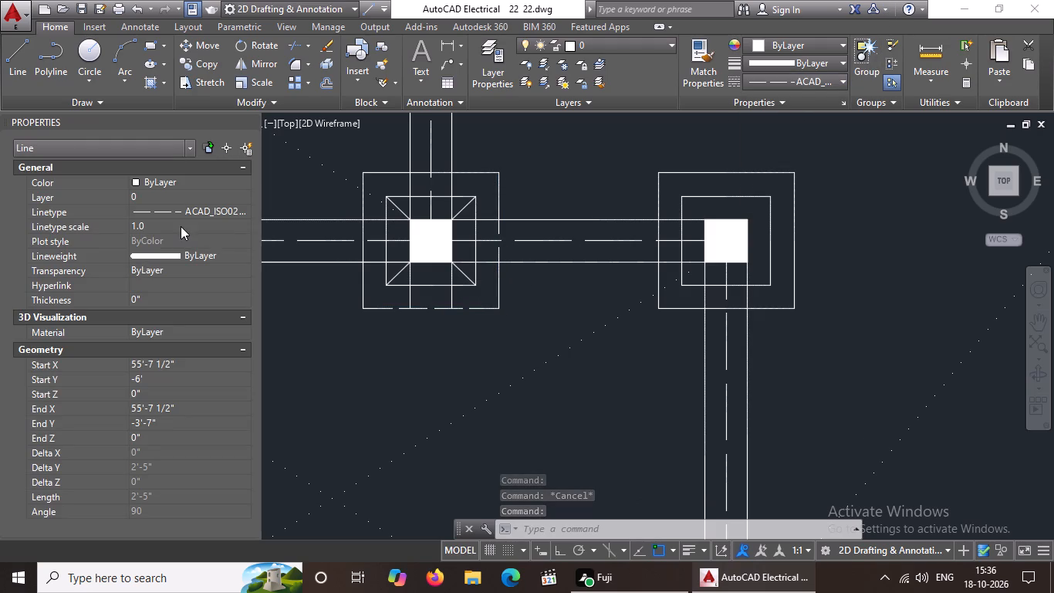
{"action": "left_click", "coordinate": [181, 225]}
{"action": "key", "text": "BackSpace"}
{"action": "key", "text": "BackSpace"}
{"action": "key", "text": "BackSpace"}
{"action": "type", "text": "0.5"}
{"action": "key", "text": "Return"}
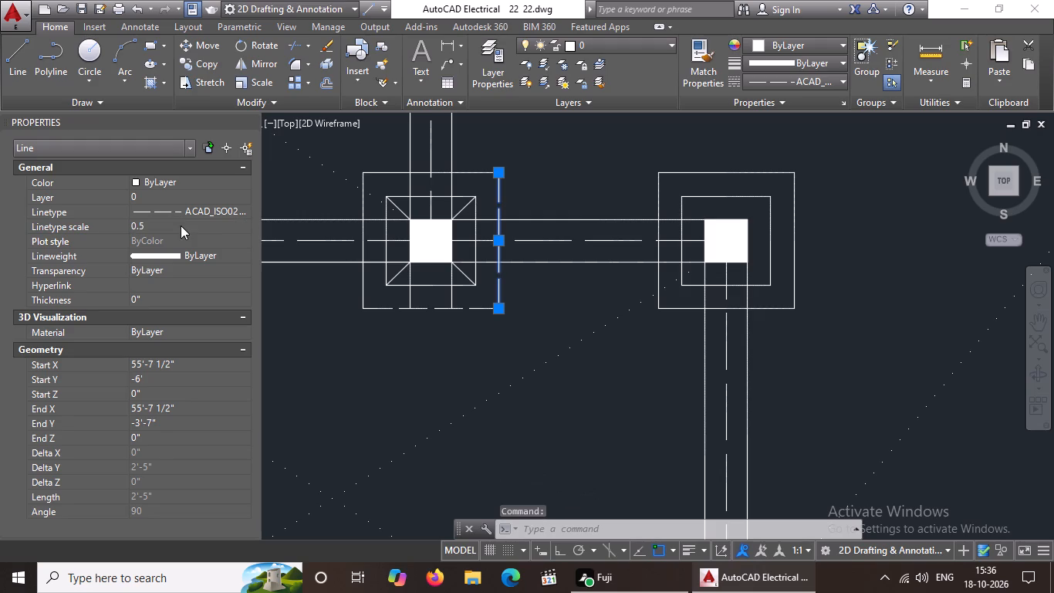
Give the upper side of this footing's outer square the ACAD_ISO02W100 linetype with a linetype scale of 0.5.
{"action": "left_click", "coordinate": [392, 177]}
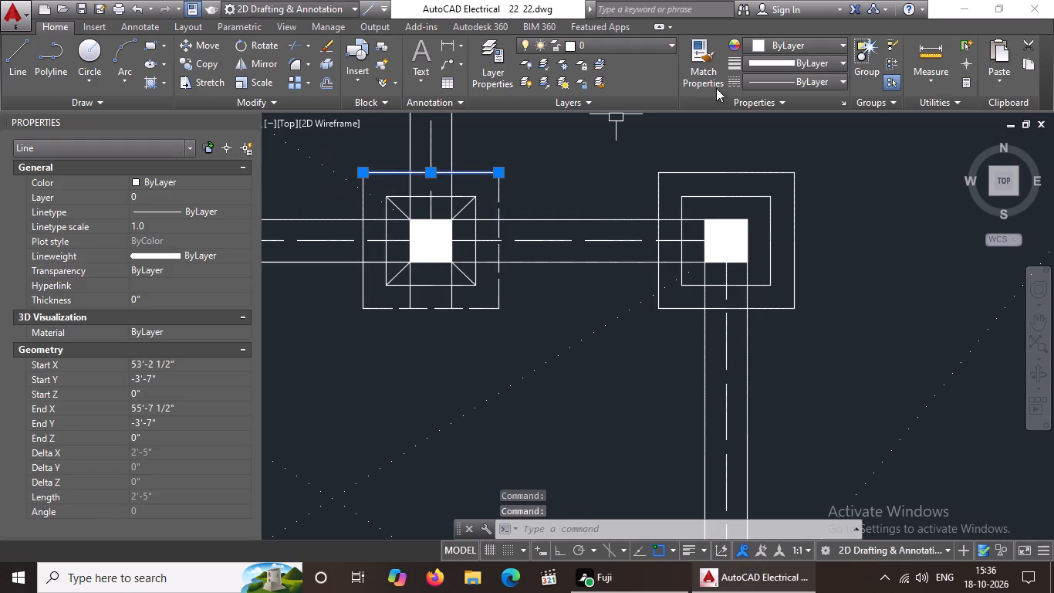
{"action": "left_click", "coordinate": [776, 77]}
{"action": "left_click", "coordinate": [782, 134]}
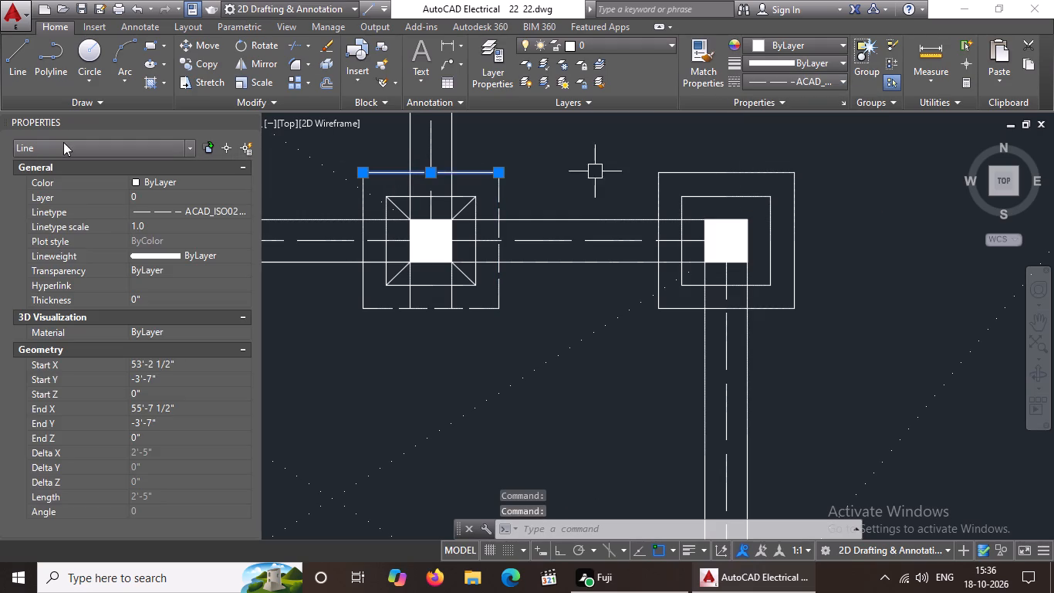
{"action": "left_click", "coordinate": [157, 222]}
{"action": "key", "text": "BackSpace"}
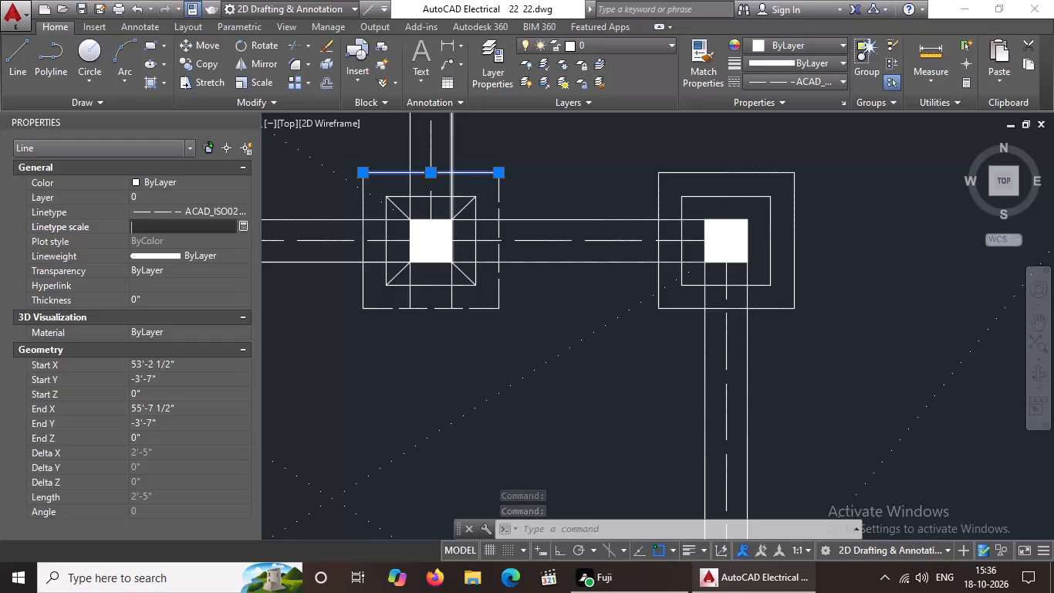
{"action": "key", "text": "BackSpace"}
{"action": "key", "text": "BackSpace"}
{"action": "key", "text": "BackSpace"}
{"action": "type", "text": "0.5"}
{"action": "key", "text": "Return"}
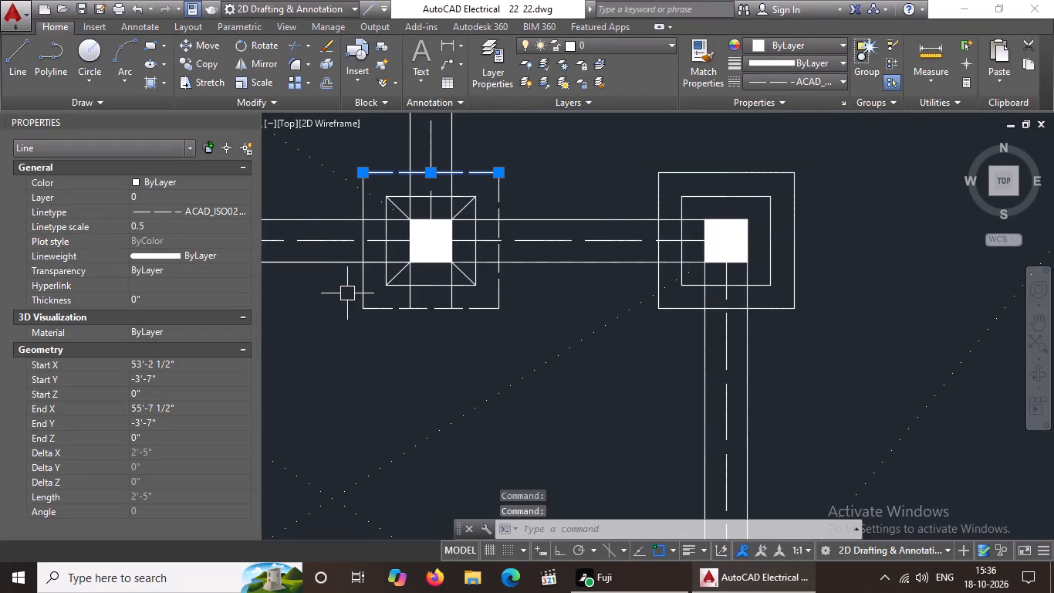
Give the left side of this footing's outer square the ACAD_ISO02W100 linetype with a linetype scale of 0.5.
{"action": "left_click", "coordinate": [356, 293]}
{"action": "left_click", "coordinate": [772, 76]}
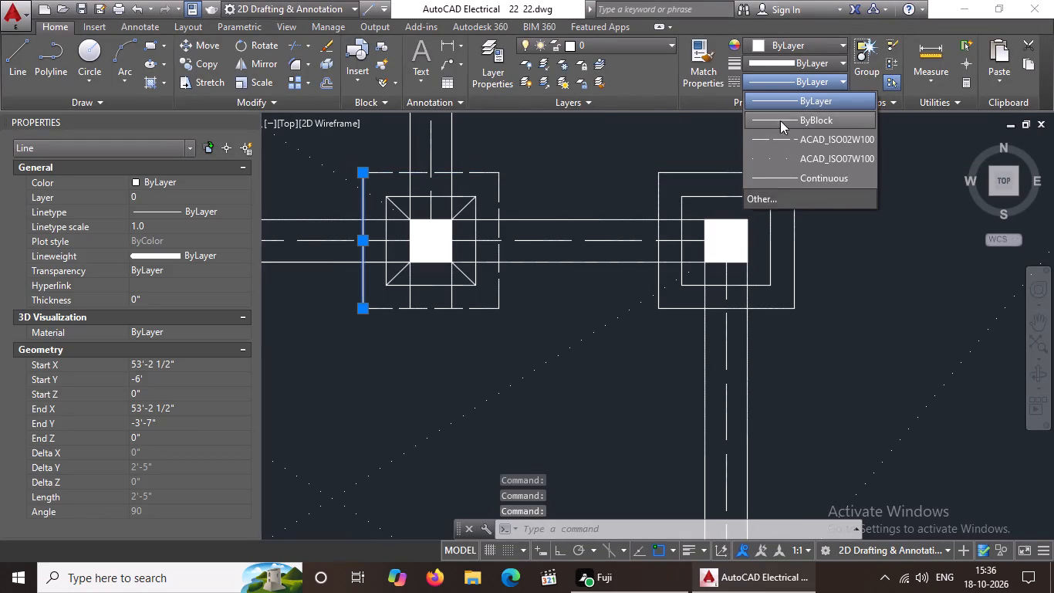
{"action": "left_click", "coordinate": [786, 142]}
{"action": "left_click", "coordinate": [159, 228]}
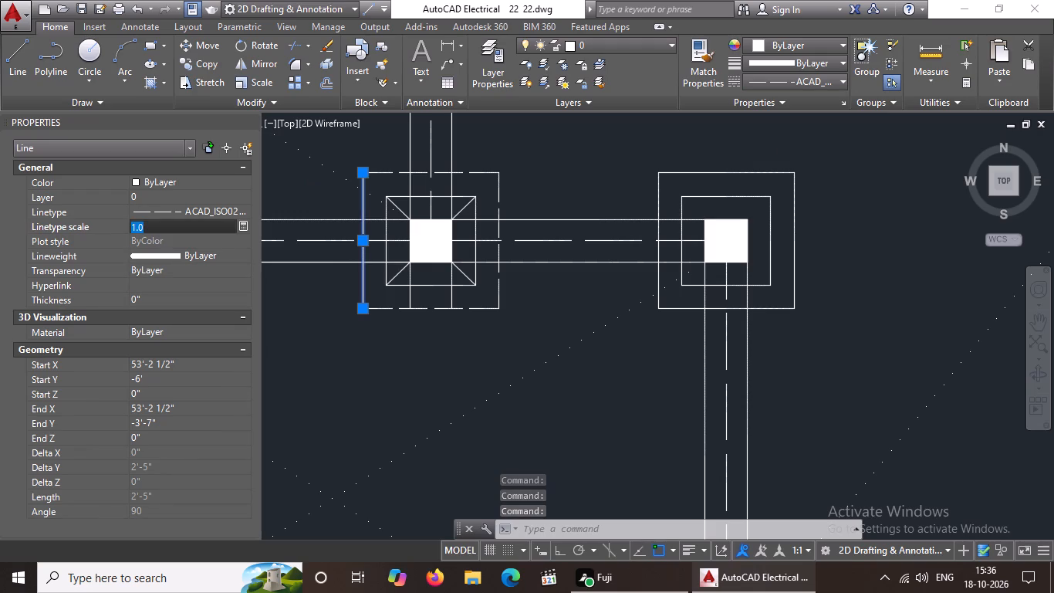
{"action": "key", "text": "BackSpace"}
{"action": "key", "text": "BackSpace"}
{"action": "key", "text": "BackSpace"}
{"action": "key", "text": "BackSpace"}
{"action": "type", "text": "0.5"}
{"action": "key", "text": "Return"}
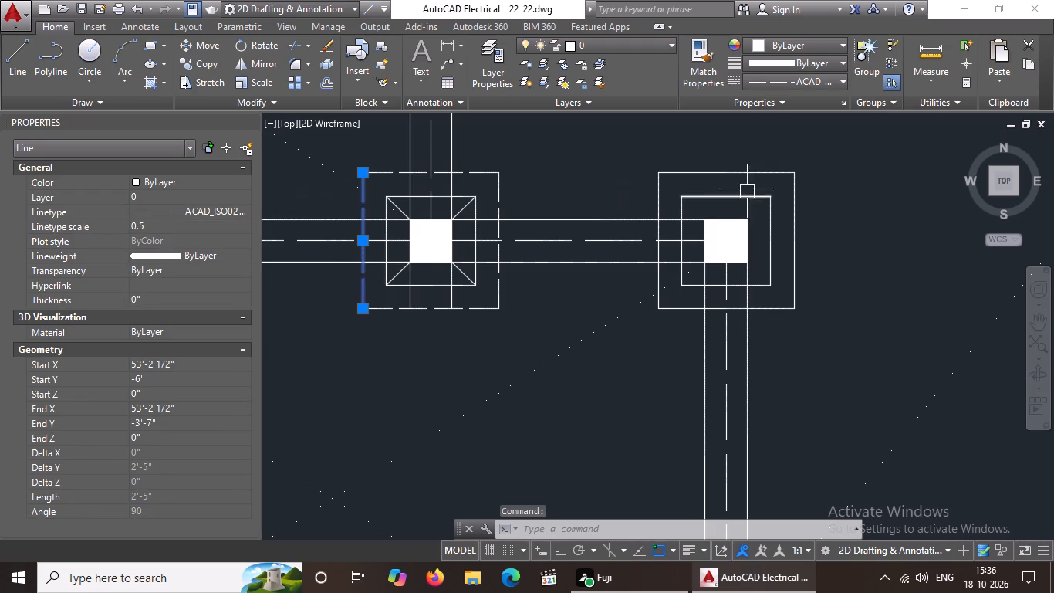
{"action": "key", "text": "Escape"}
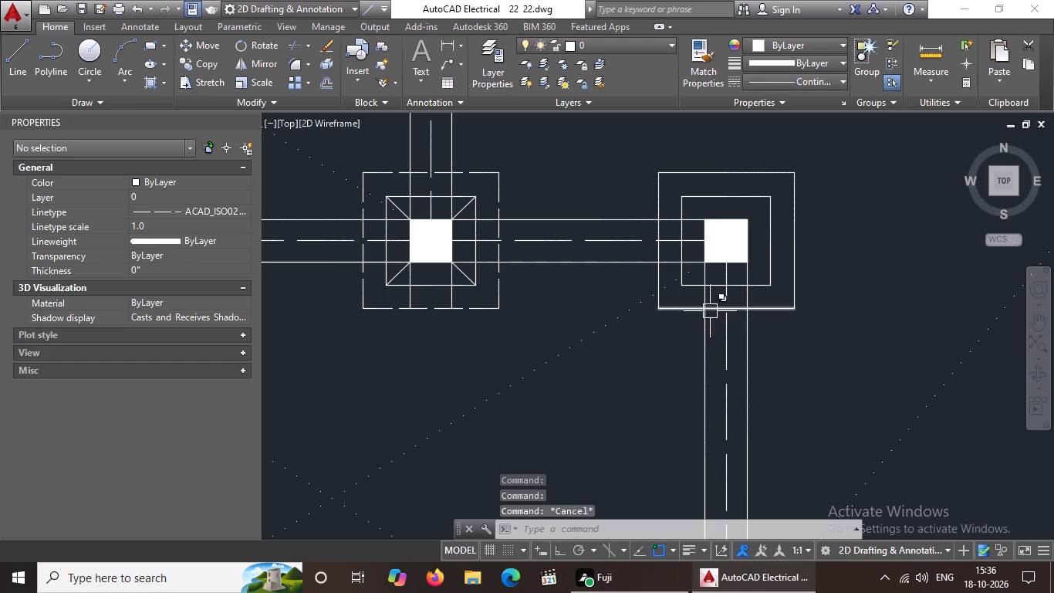
Draw two crossing diagonals between the facing column corners of the small open bay just right of the dotted-cross bay.
{"action": "scroll", "coordinate": [710, 311], "scroll_direction": "down", "scroll_amount": 2}
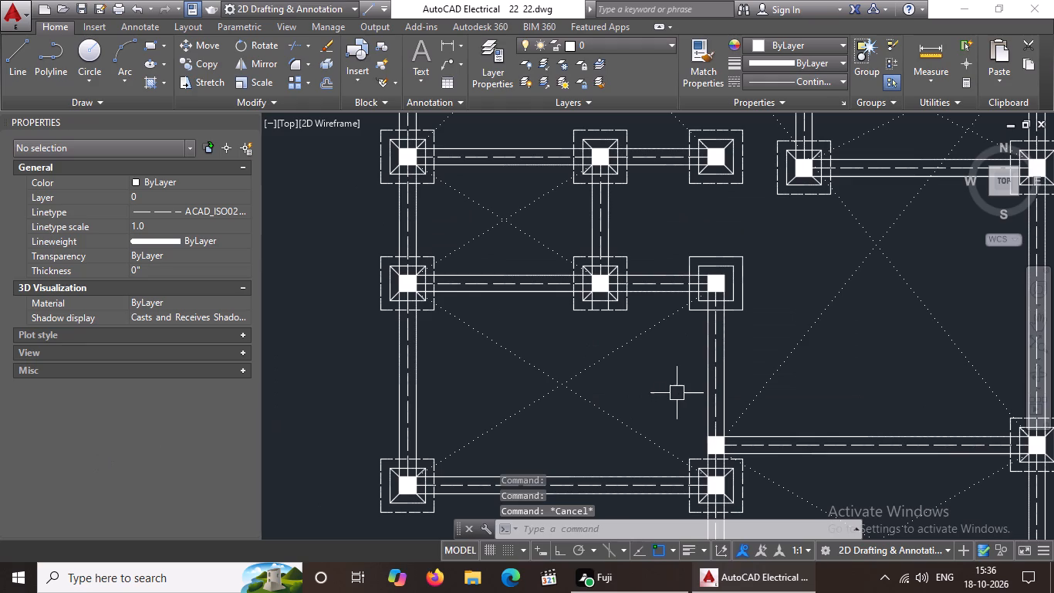
{"action": "scroll", "coordinate": [732, 381], "scroll_direction": "down", "scroll_amount": 2}
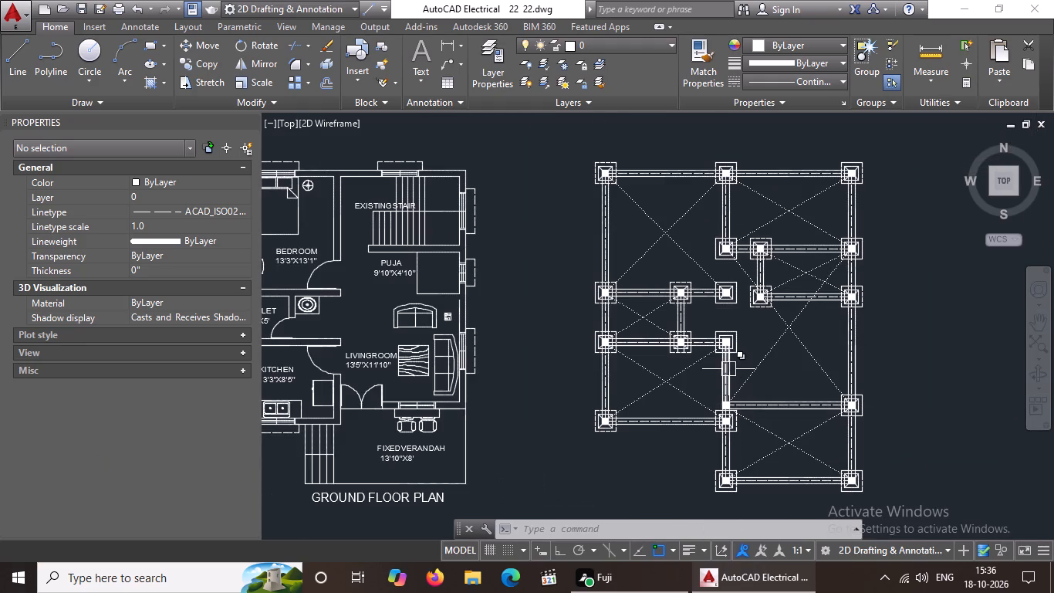
{"action": "scroll", "coordinate": [731, 344], "scroll_direction": "up", "scroll_amount": 3}
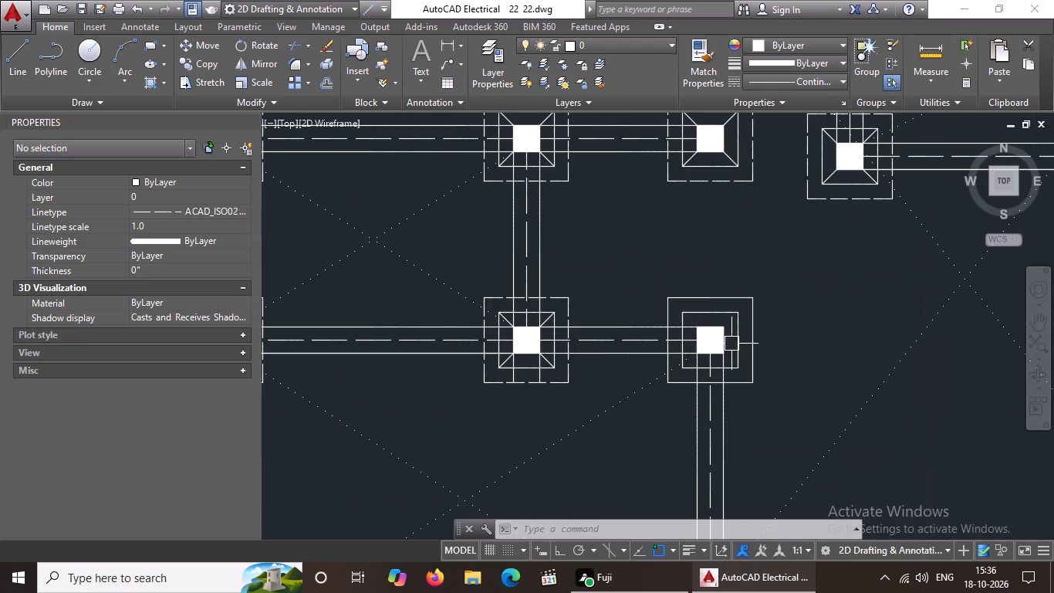
{"action": "scroll", "coordinate": [731, 345], "scroll_direction": "down", "scroll_amount": 1}
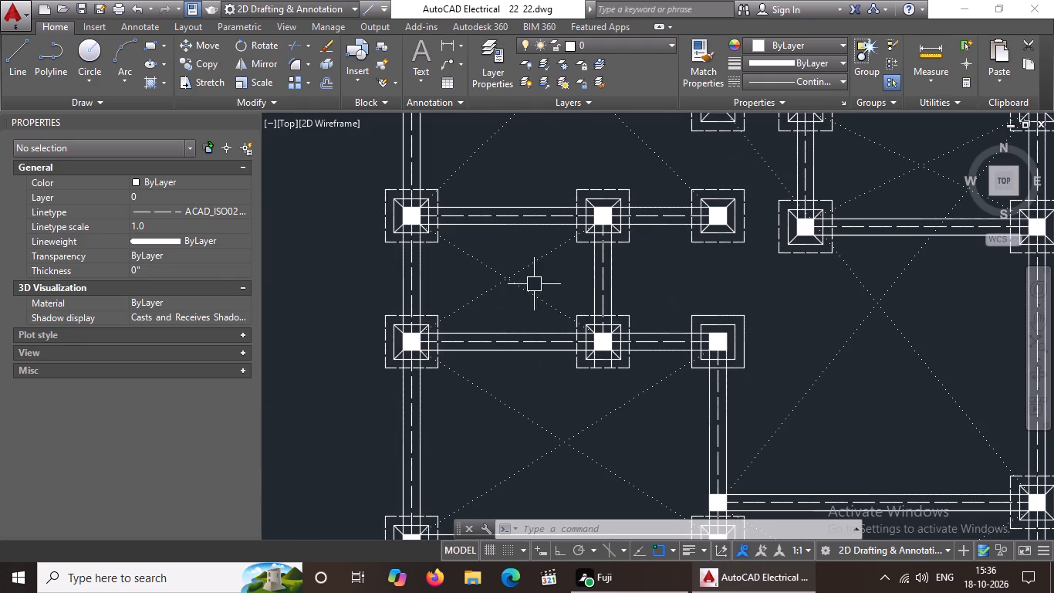
{"action": "scroll", "coordinate": [685, 307], "scroll_direction": "up", "scroll_amount": 1}
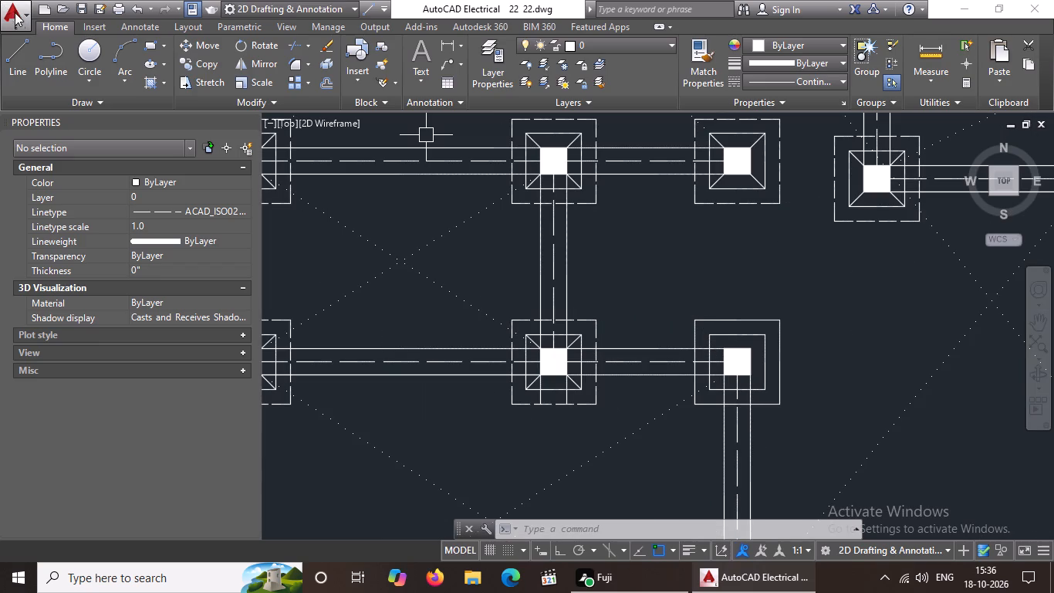
{"action": "left_click", "coordinate": [19, 59]}
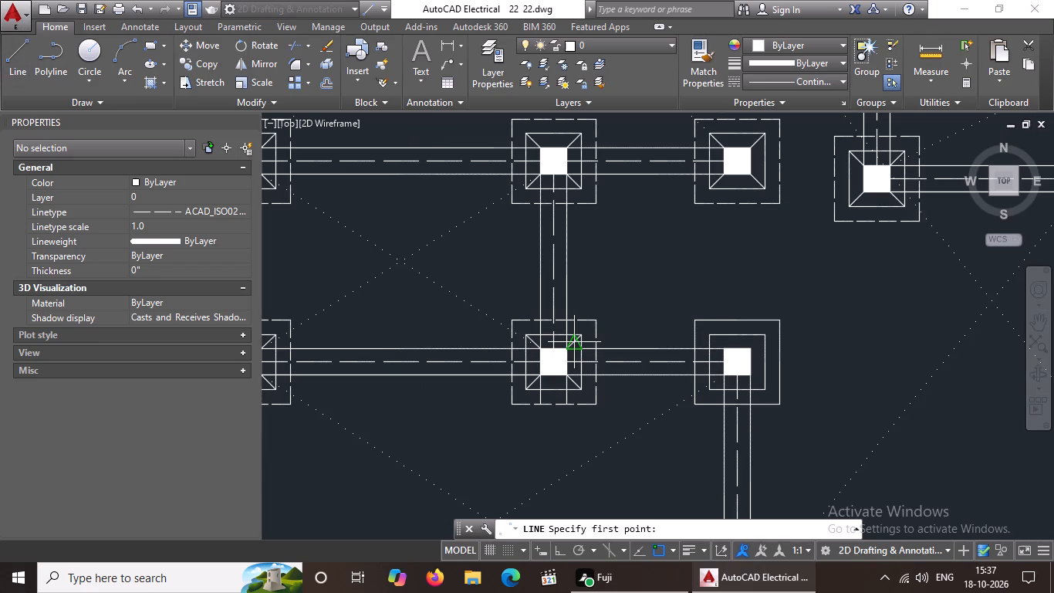
{"action": "left_click", "coordinate": [561, 351]}
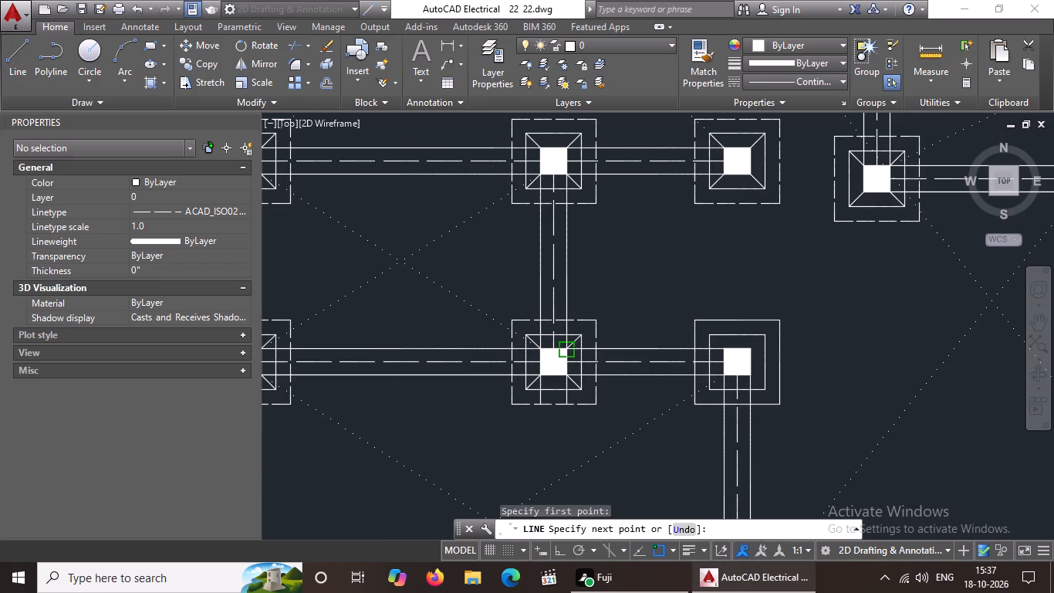
{"action": "left_click", "coordinate": [725, 180]}
{"action": "key", "text": "Escape"}
{"action": "left_click", "coordinate": [12, 66]}
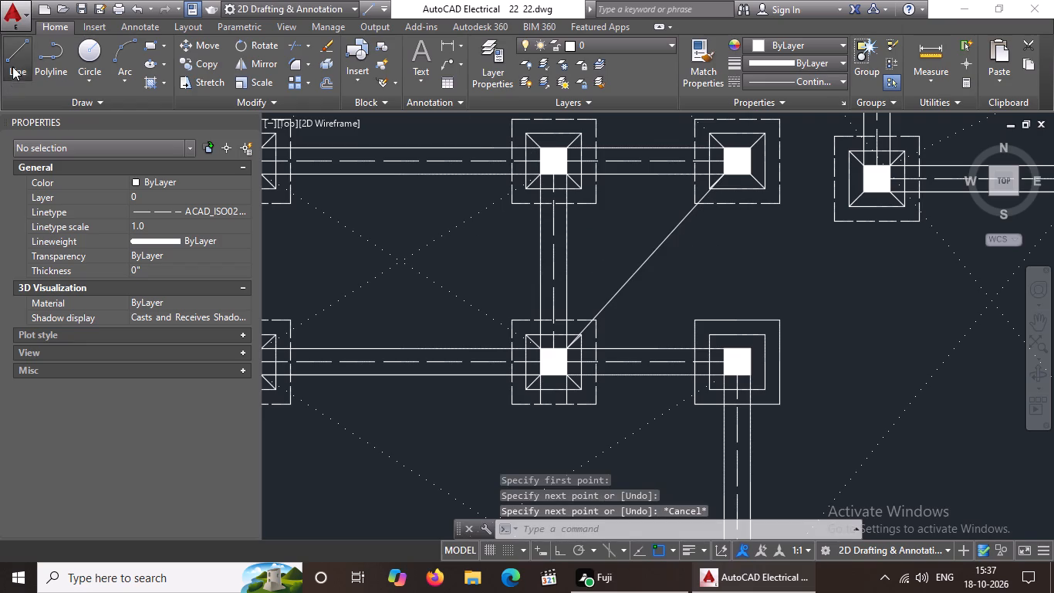
{"action": "left_click", "coordinate": [569, 177]}
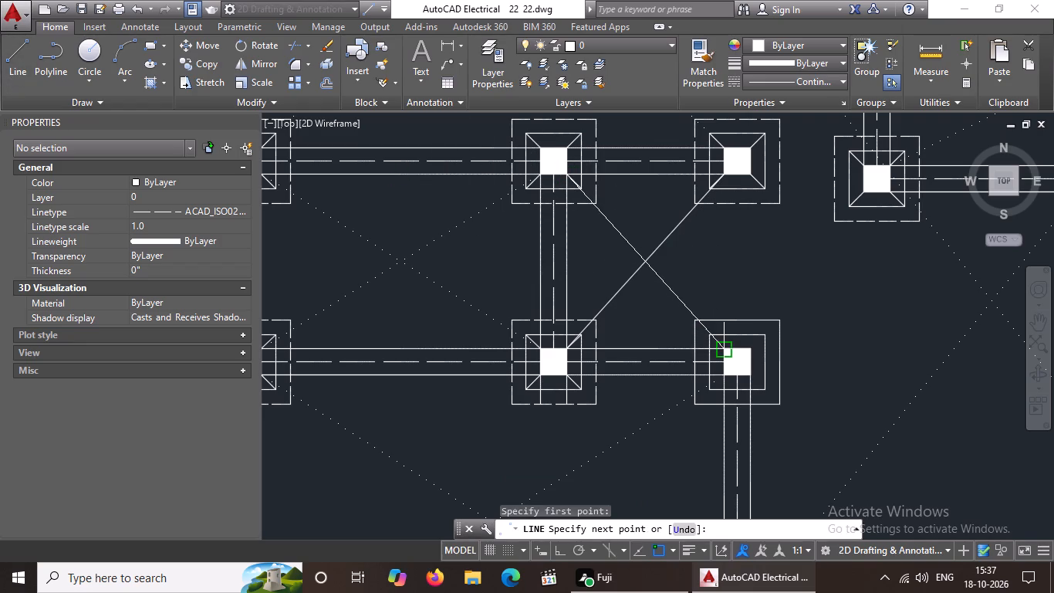
{"action": "left_click", "coordinate": [726, 350]}
{"action": "key", "text": "Escape"}
{"action": "key", "text": "Escape"}
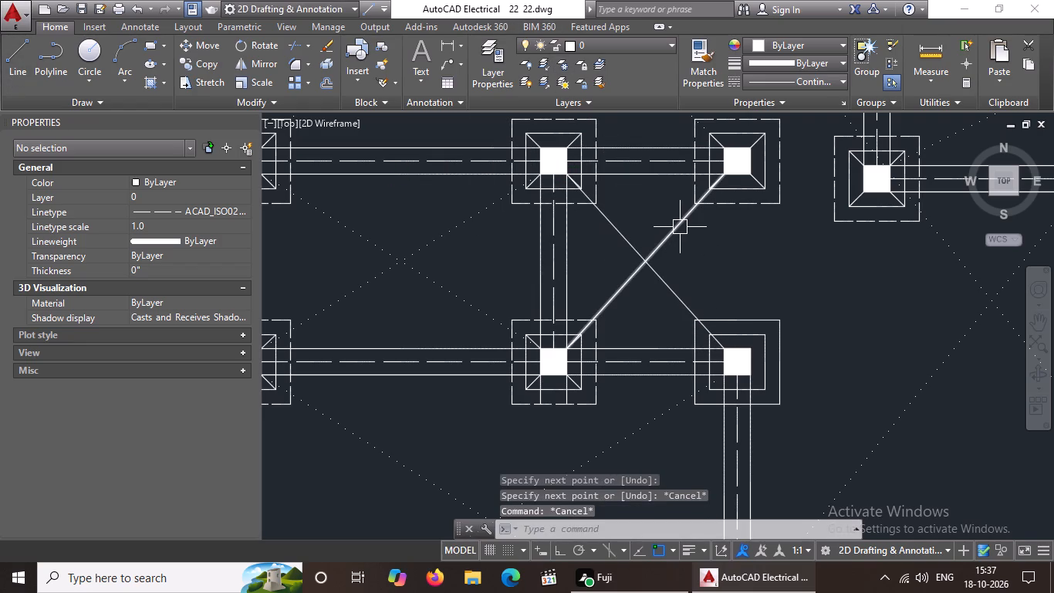
Change both new diagonals of the small bay to the ACAD_ISO07W100 linetype.
{"action": "left_click", "coordinate": [680, 227]}
{"action": "left_click", "coordinate": [836, 74]}
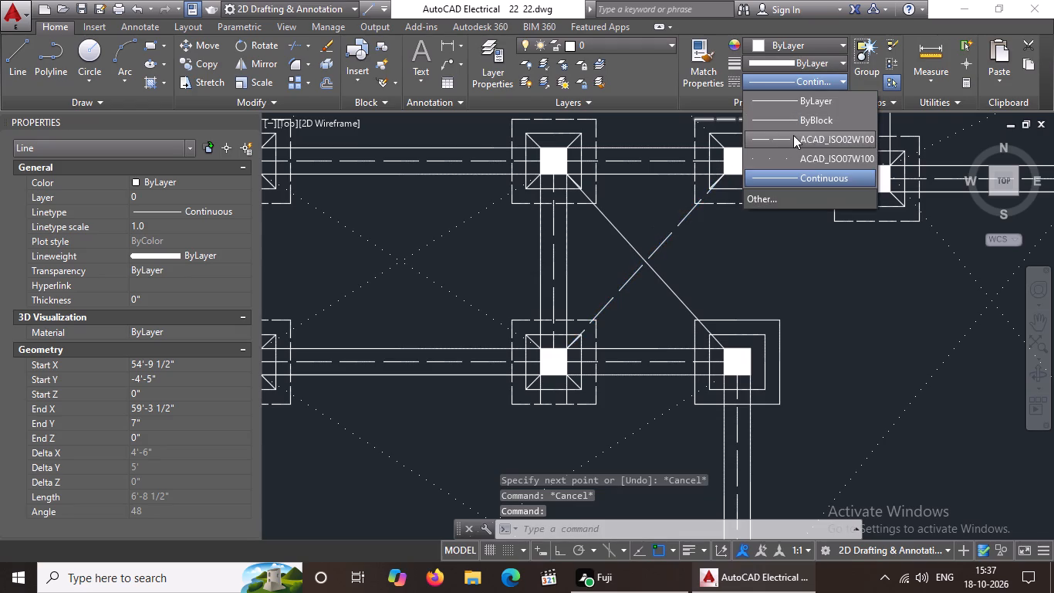
{"action": "left_click", "coordinate": [791, 161]}
{"action": "key", "text": "Escape"}
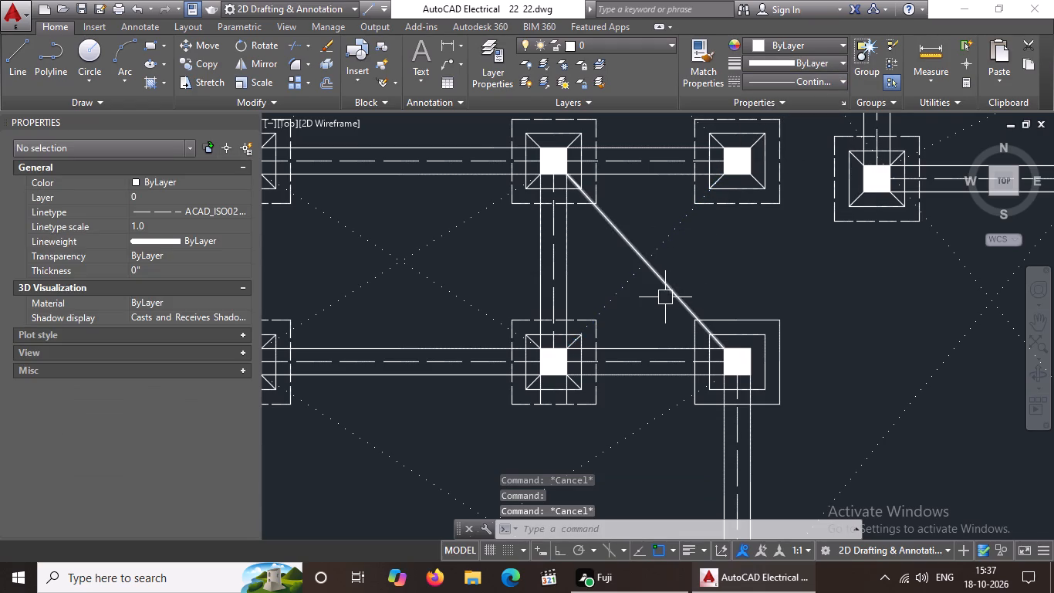
{"action": "left_click", "coordinate": [666, 290]}
{"action": "left_click", "coordinate": [792, 83]}
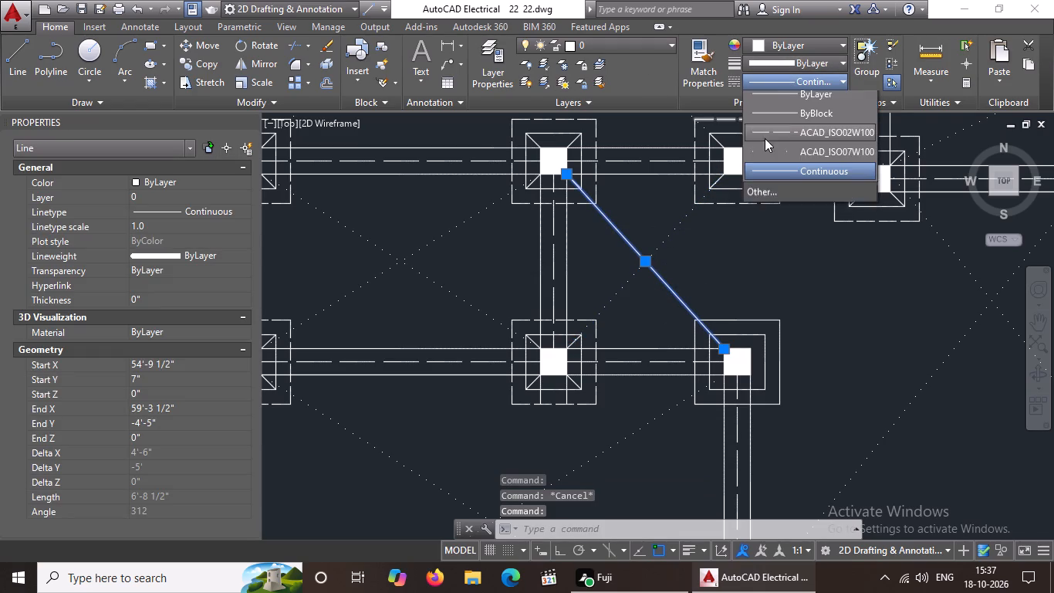
{"action": "left_click", "coordinate": [765, 151]}
{"action": "key", "text": "Escape"}
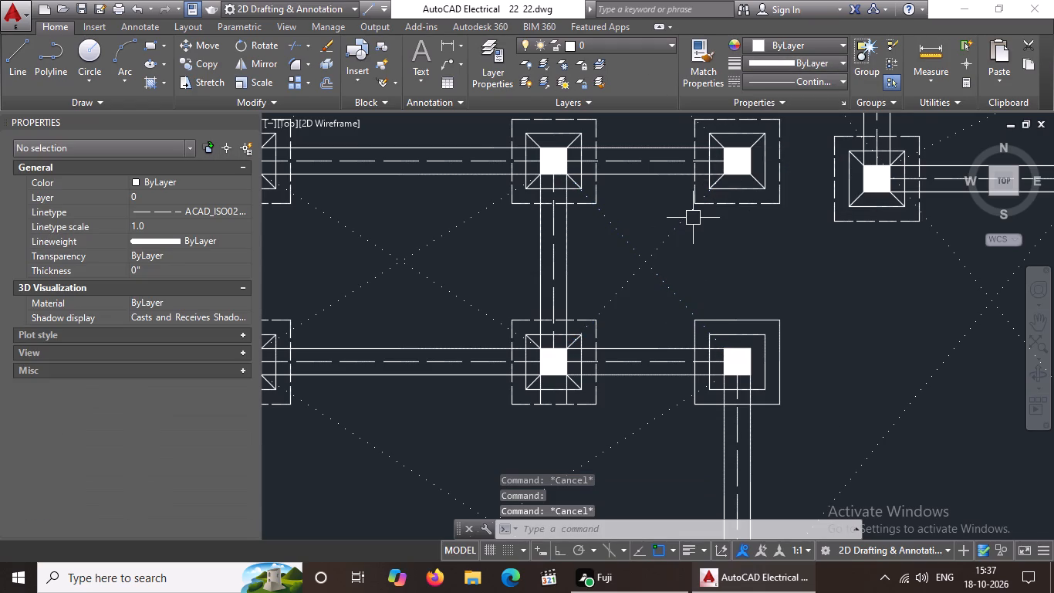
Fillet the small bay's upper beam centreline with the vertical beam centreline below its right footing, using radius 0.
{"action": "scroll", "coordinate": [693, 217], "scroll_direction": "down", "scroll_amount": 2}
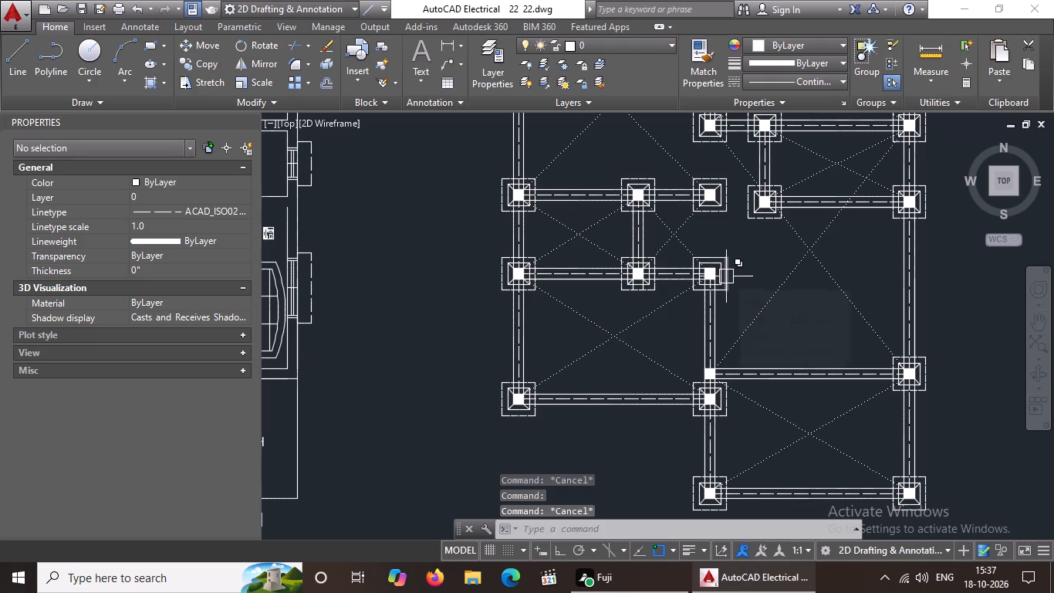
{"action": "middle_click_drag", "start_coordinate": [726, 276], "coordinate": [702, 294]}
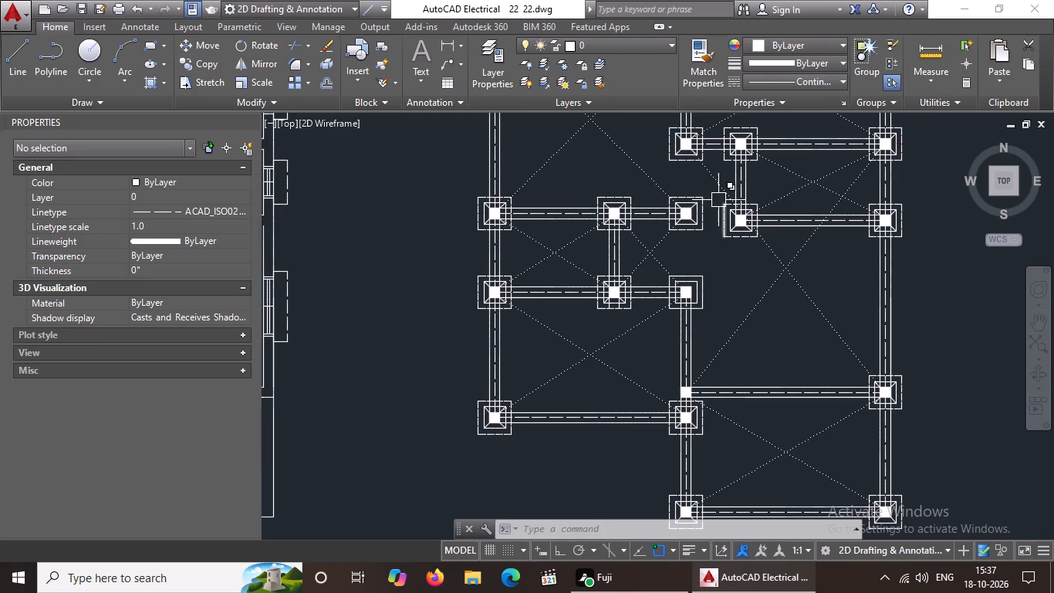
{"action": "key", "text": "Escape"}
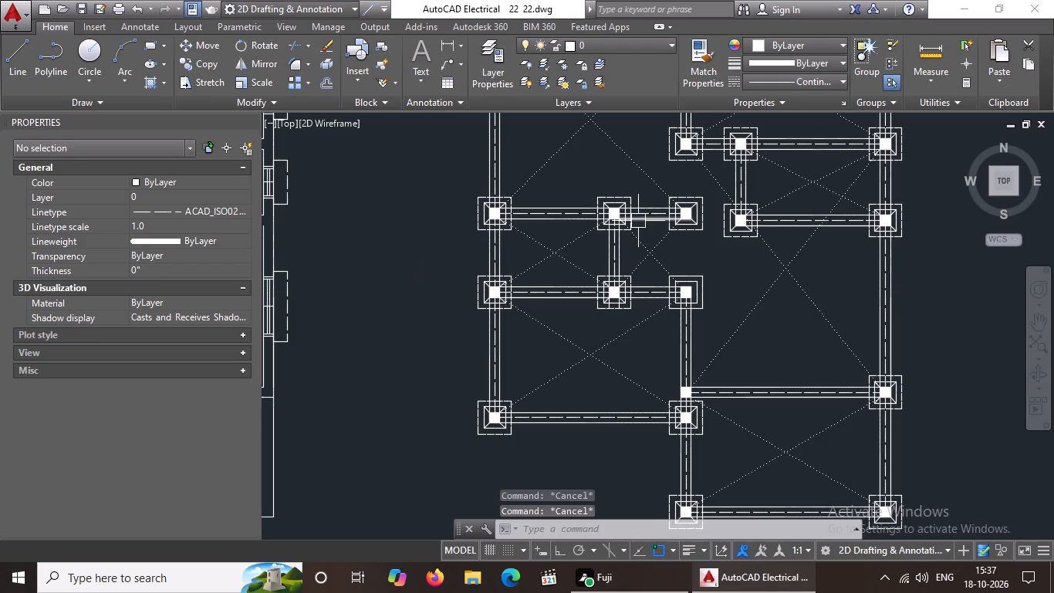
{"action": "type", "text": "F R 0"}
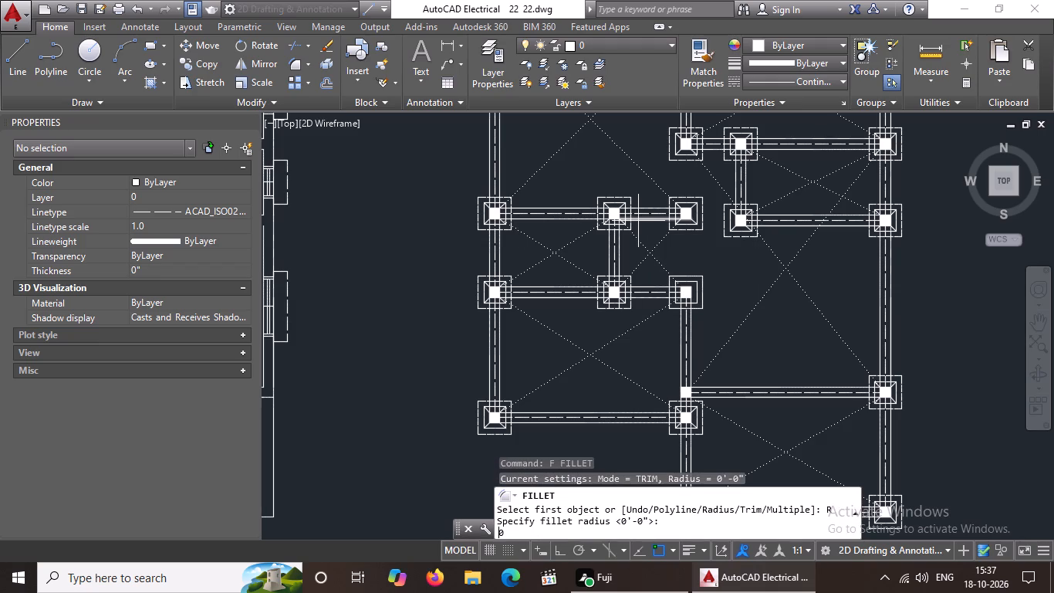
{"action": "key", "text": "space"}
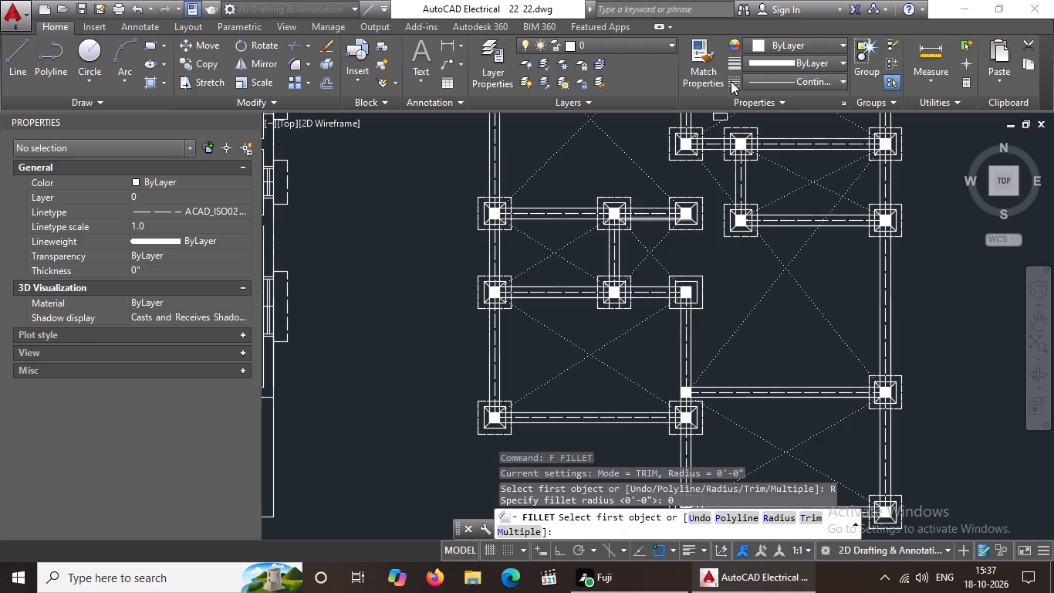
{"action": "scroll", "coordinate": [716, 197], "scroll_direction": "up", "scroll_amount": 2}
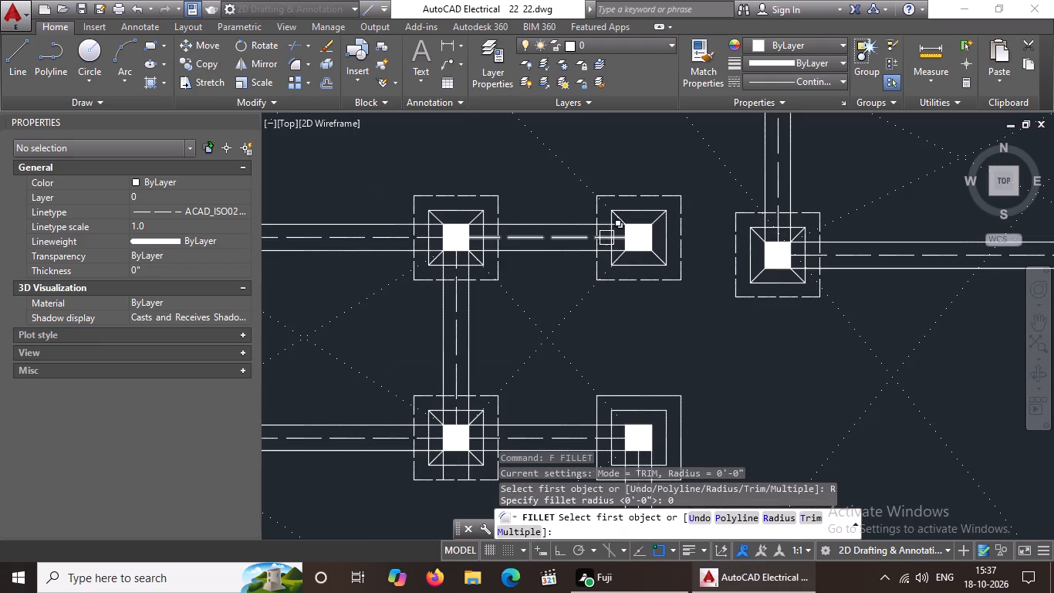
{"action": "left_click", "coordinate": [579, 234]}
{"action": "scroll", "coordinate": [659, 380], "scroll_direction": "down", "scroll_amount": 1}
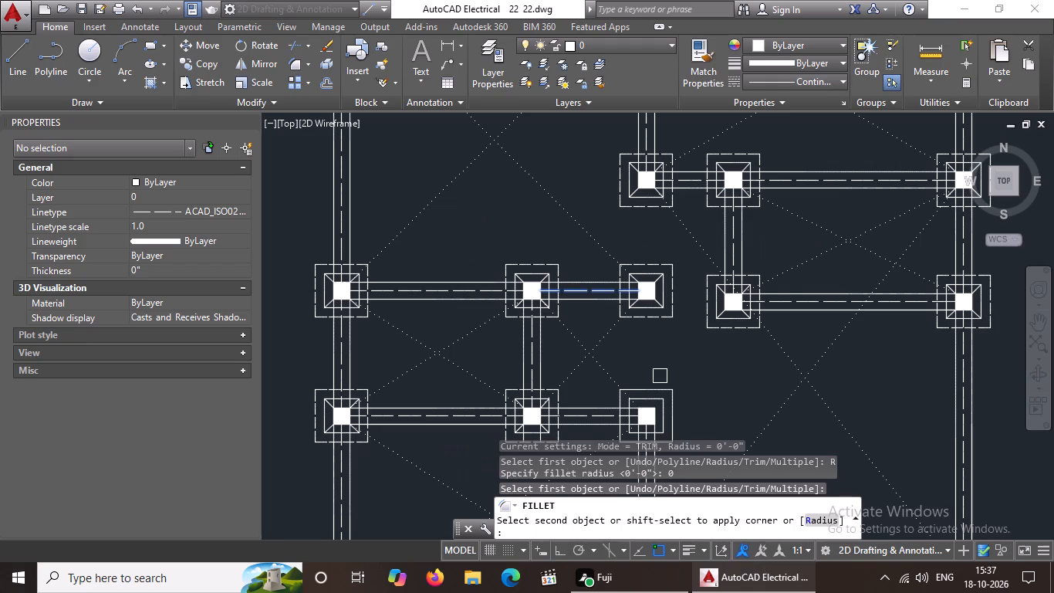
{"action": "middle_click_drag", "start_coordinate": [634, 394], "coordinate": [718, 210]}
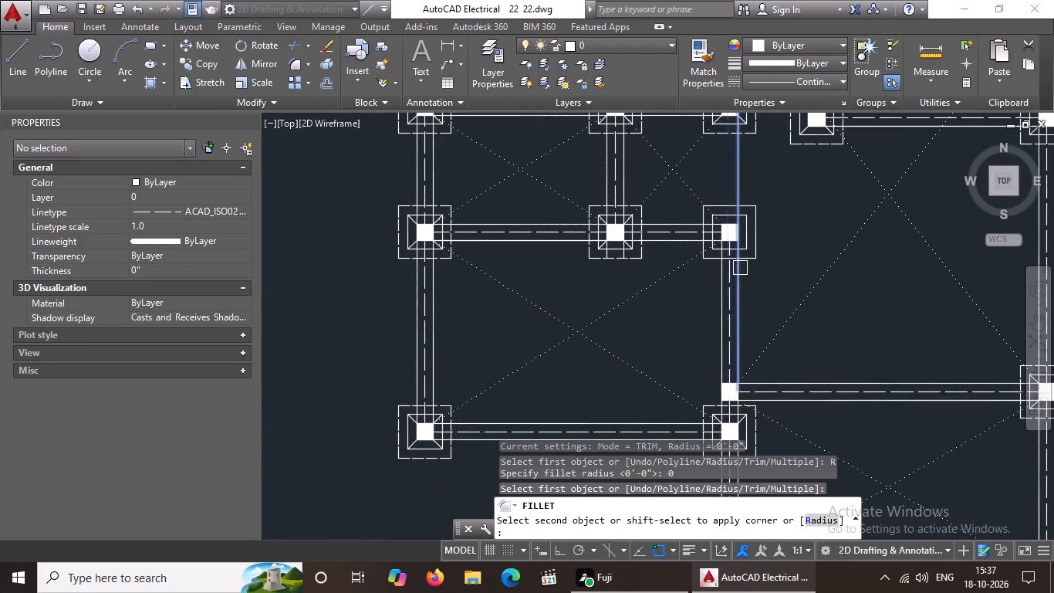
{"action": "scroll", "coordinate": [746, 279], "scroll_direction": "up", "scroll_amount": 2}
{"action": "left_click", "coordinate": [698, 294]}
{"action": "scroll", "coordinate": [721, 283], "scroll_direction": "down", "scroll_amount": 2}
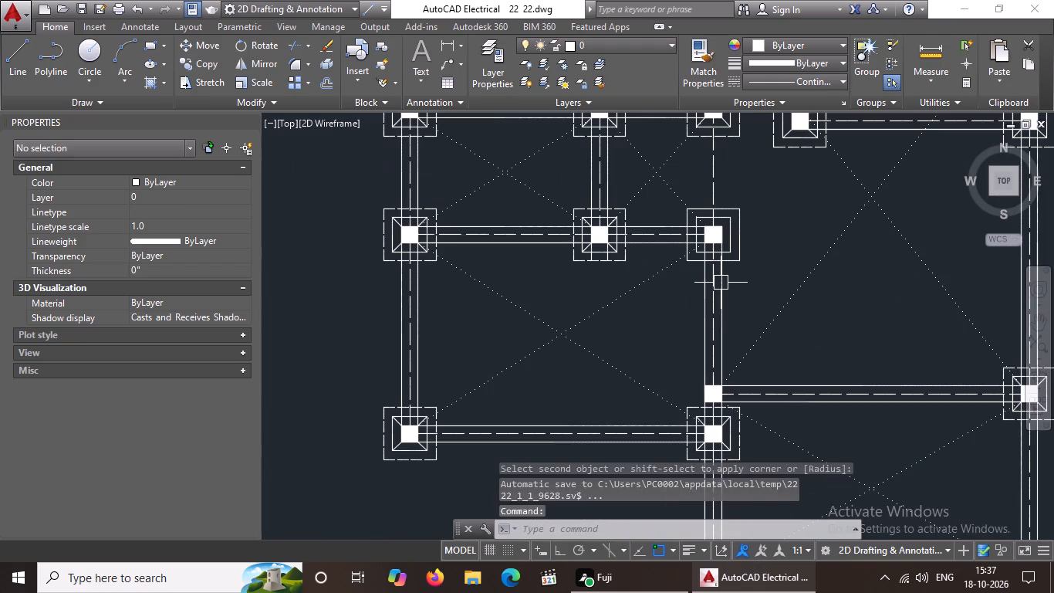
{"action": "key", "text": "Escape"}
Fillet the upper beam's top edge with the vertical beam's right edge at the bay's upper-right footing, using radius 0.
{"action": "middle_click_drag", "start_coordinate": [735, 225], "coordinate": [717, 318]}
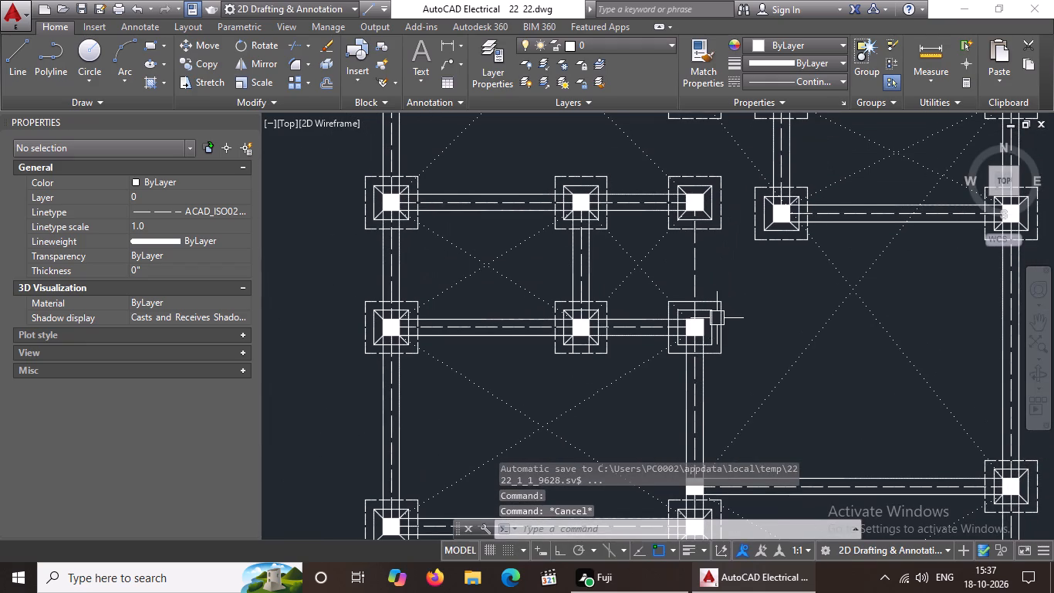
{"action": "key", "text": "Escape"}
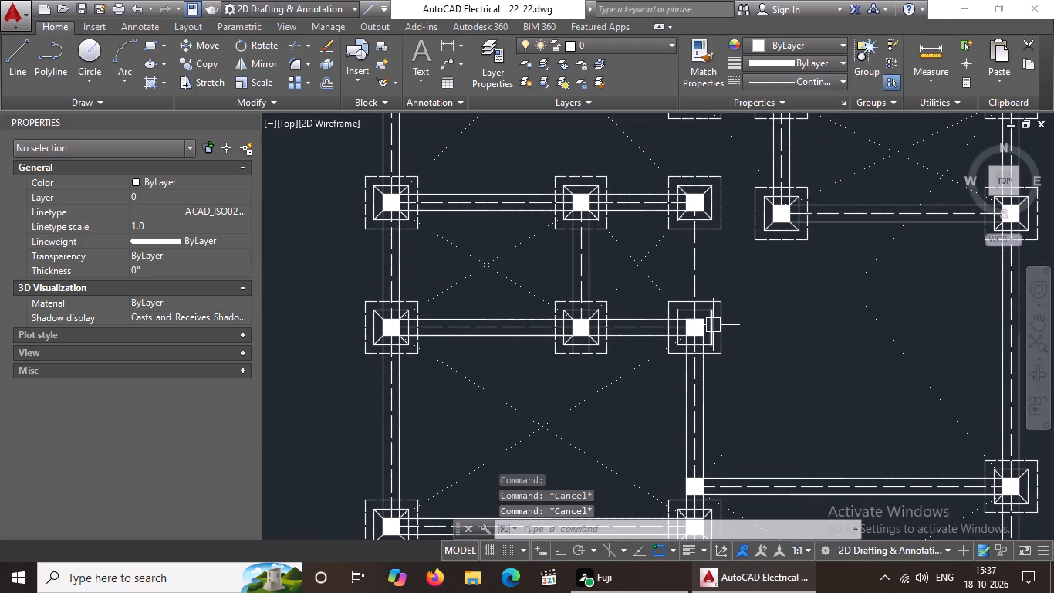
{"action": "type", "text": "F R 0"}
{"action": "key", "text": "space"}
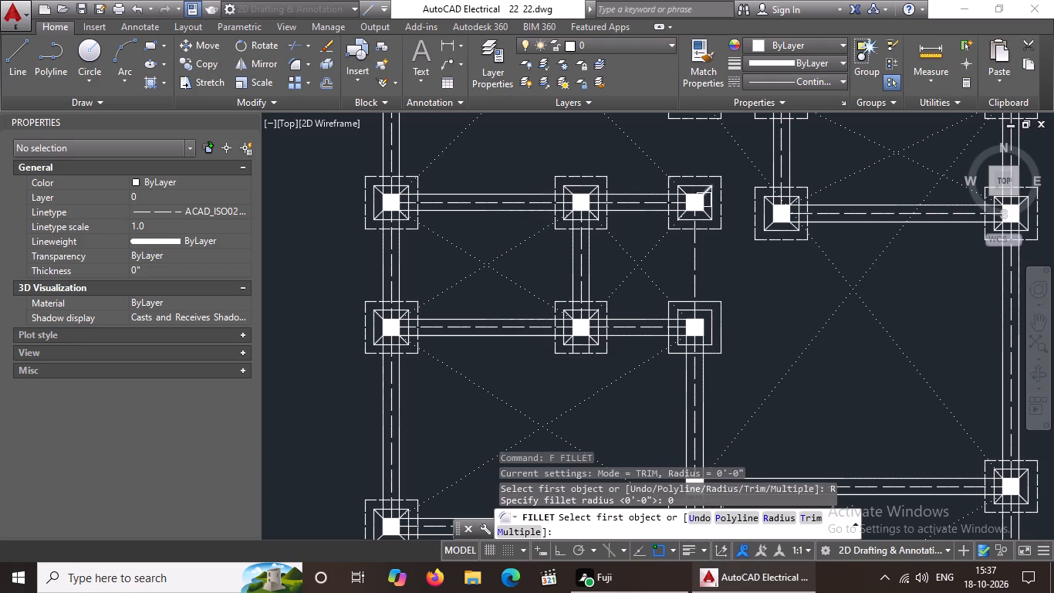
{"action": "left_click", "coordinate": [651, 191]}
{"action": "left_click", "coordinate": [707, 378]}
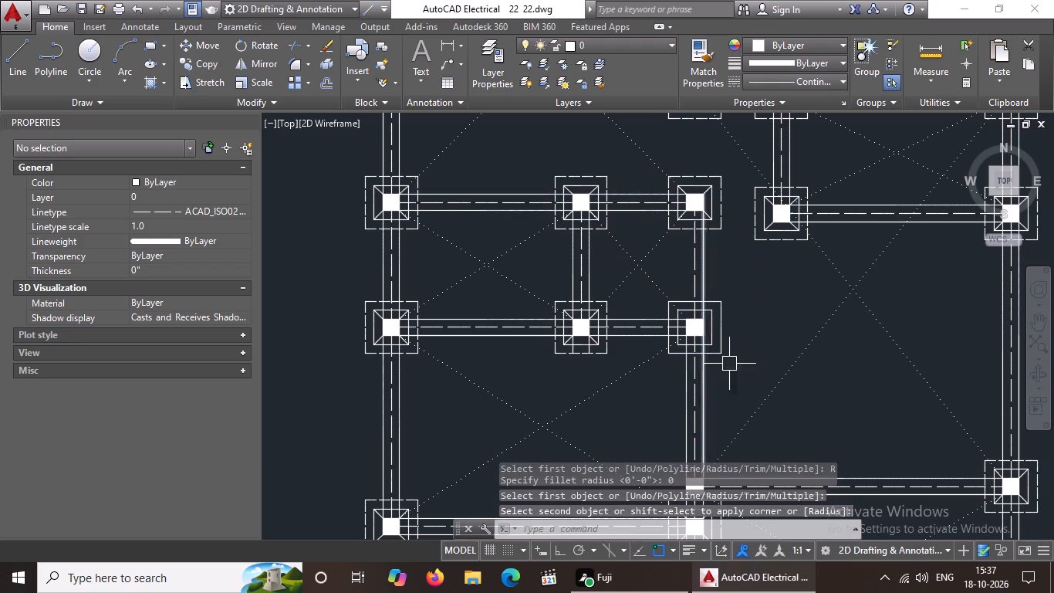
{"action": "key", "text": "Escape"}
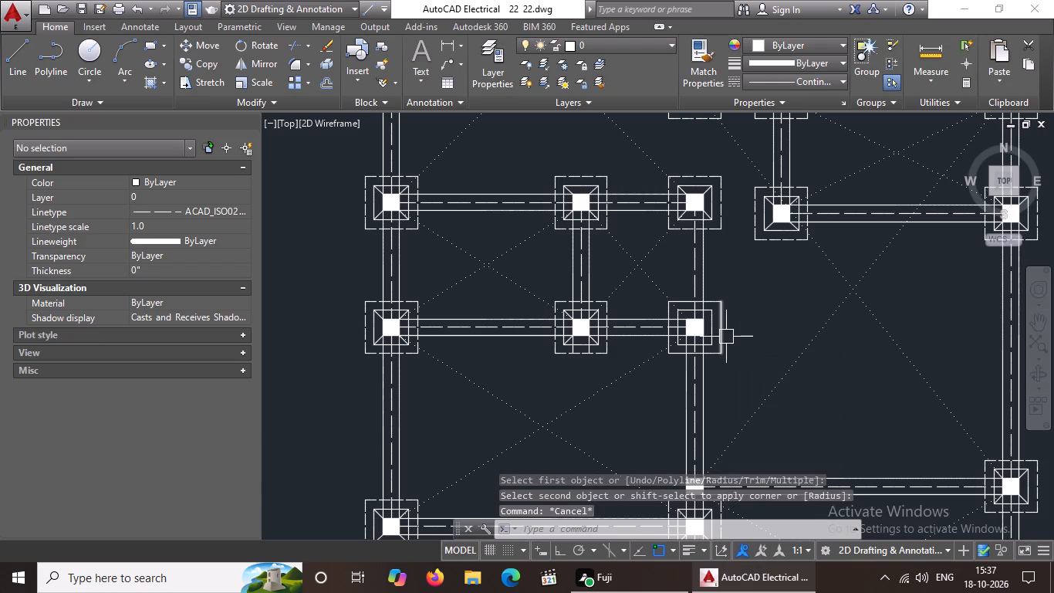
Fillet the upper beam's bottom edge with the vertical beam's left edge at the same footing, using radius 0.
{"action": "type", "text": "F R 0"}
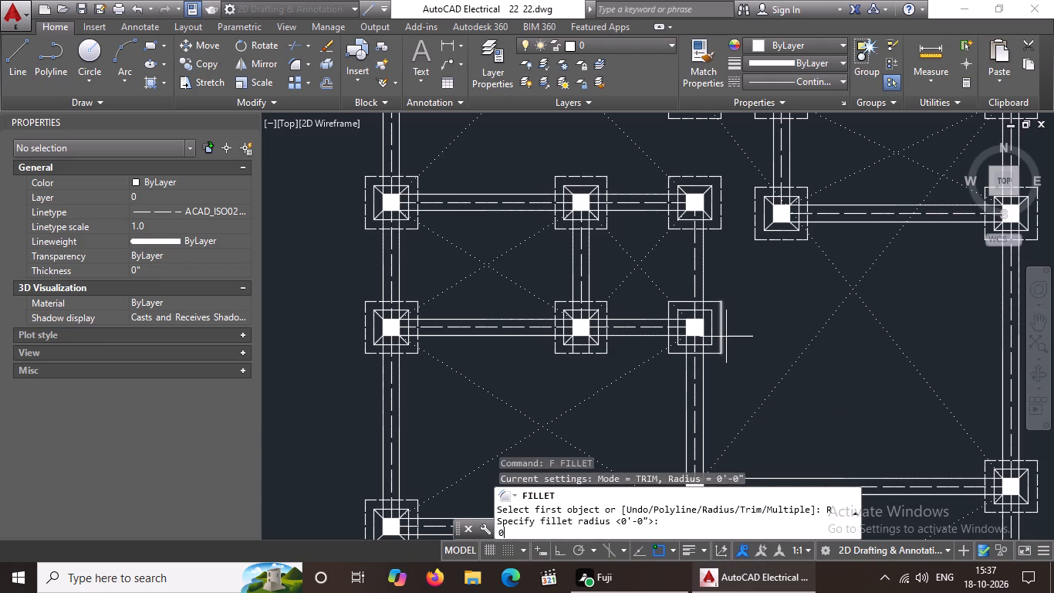
{"action": "key", "text": "space"}
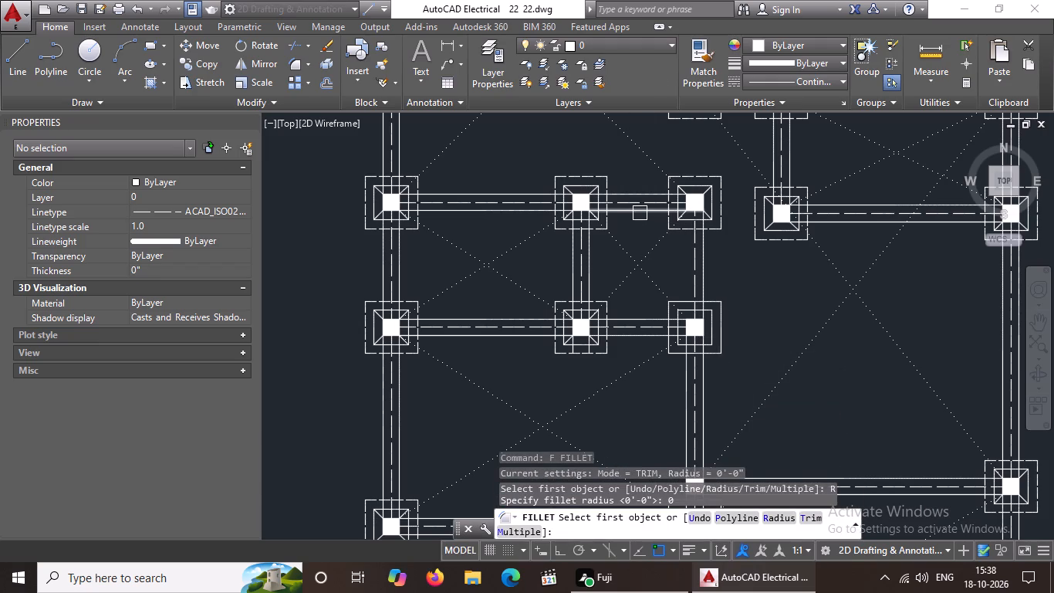
{"action": "left_click", "coordinate": [640, 213]}
{"action": "left_click", "coordinate": [683, 375]}
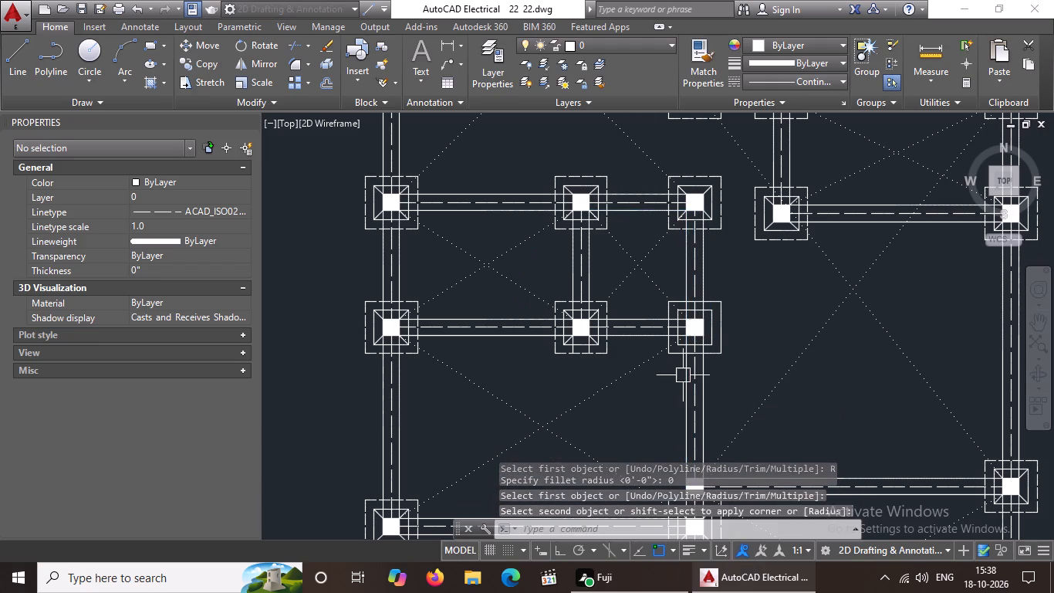
Draw the two upper corner diagonals between the column and inner square at the small bay's lower-right footing.
{"action": "scroll", "coordinate": [741, 274], "scroll_direction": "down", "scroll_amount": 2}
{"action": "middle_click_drag", "start_coordinate": [749, 290], "coordinate": [674, 291]}
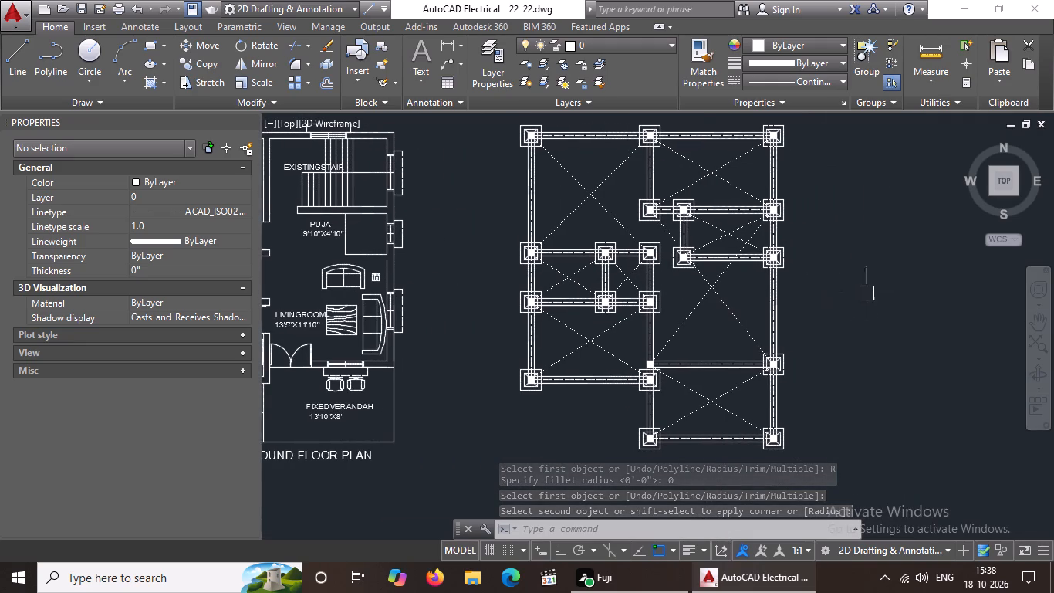
{"action": "key", "text": "Escape"}
{"action": "scroll", "coordinate": [653, 273], "scroll_direction": "up", "scroll_amount": 3}
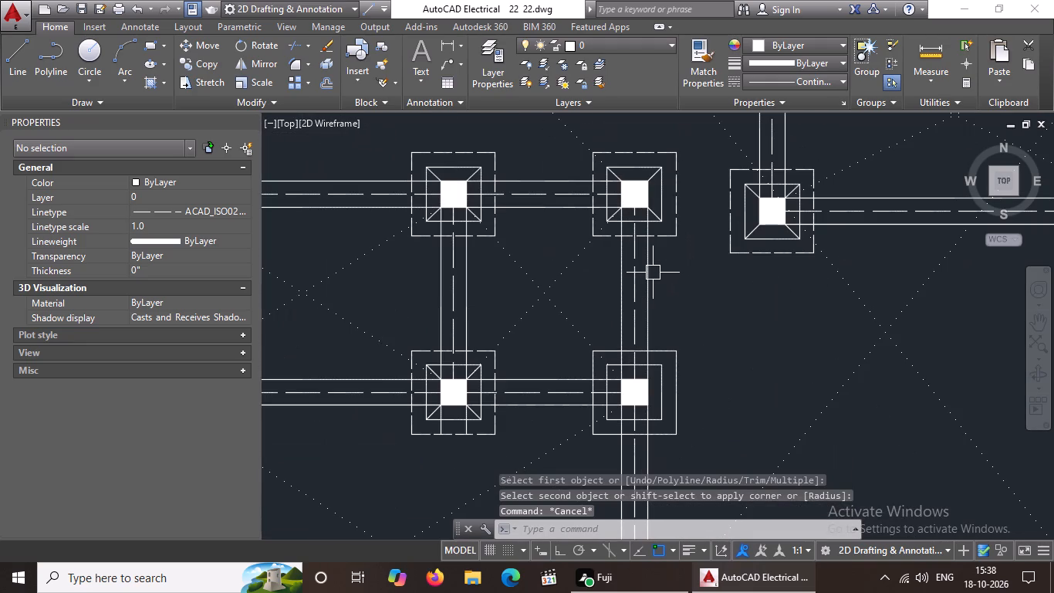
{"action": "key", "text": "Escape"}
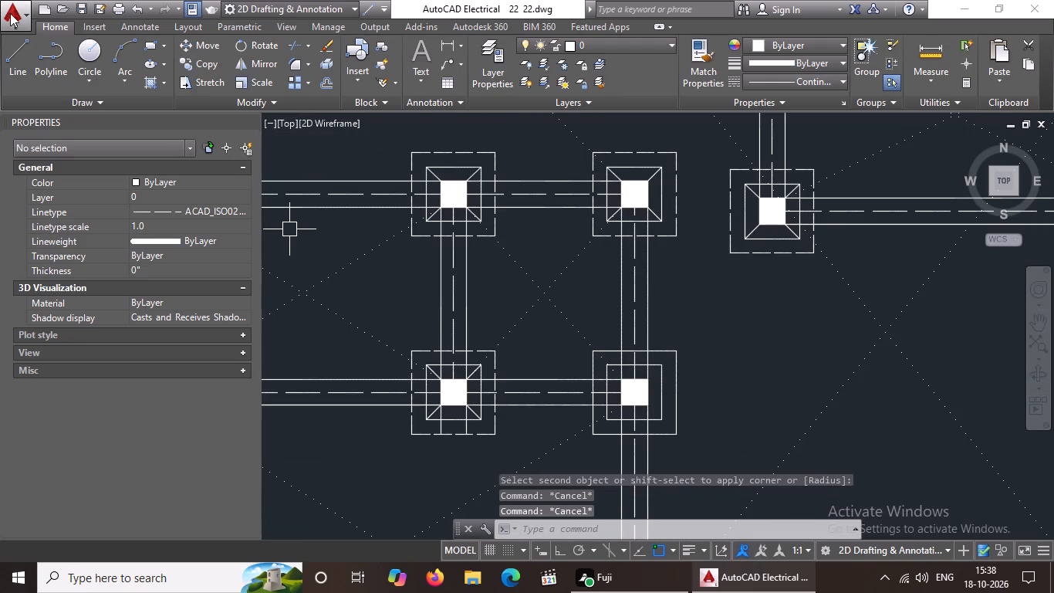
{"action": "left_click", "coordinate": [24, 56]}
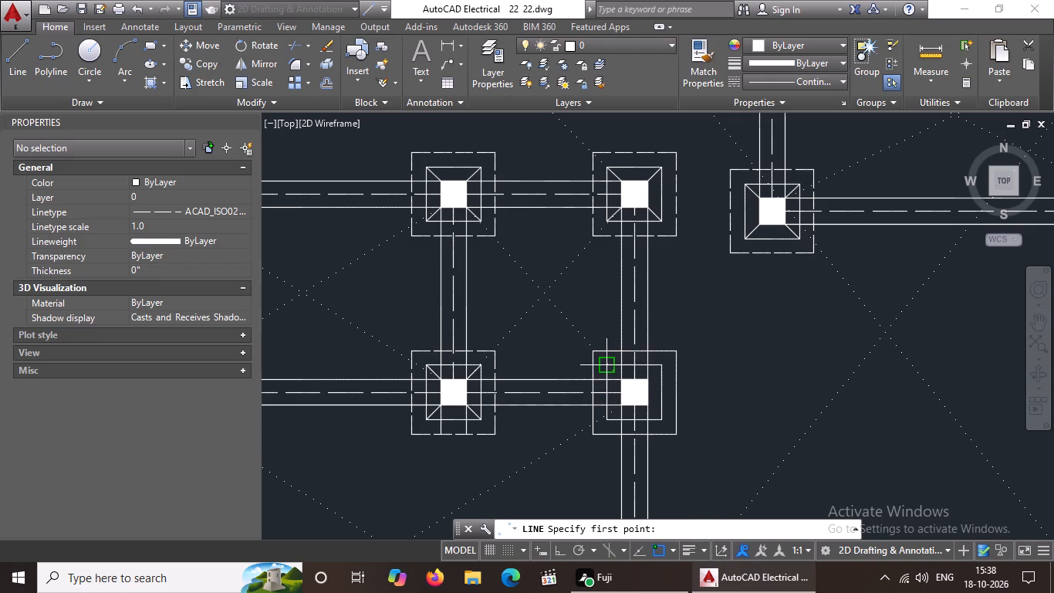
{"action": "left_click", "coordinate": [604, 360]}
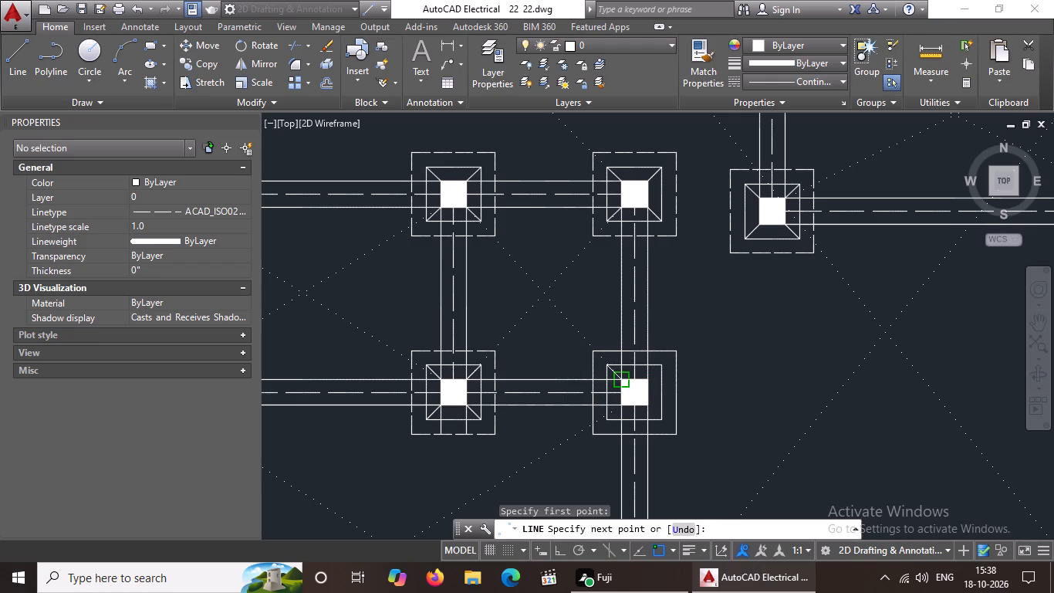
{"action": "left_click", "coordinate": [627, 378]}
{"action": "key", "text": "Escape"}
{"action": "left_click", "coordinate": [4, 61]}
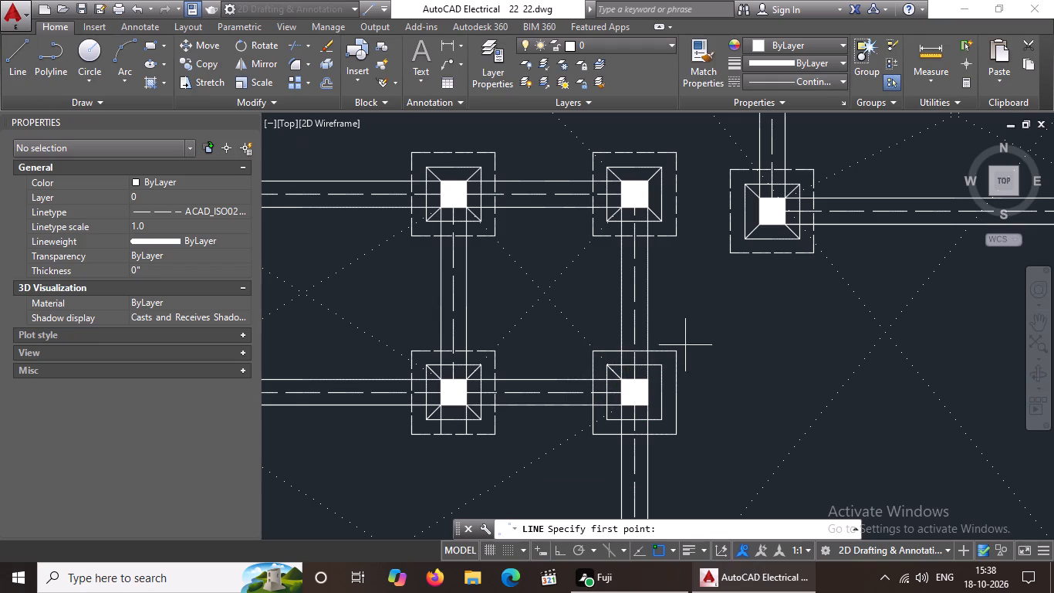
{"action": "left_click", "coordinate": [648, 384]}
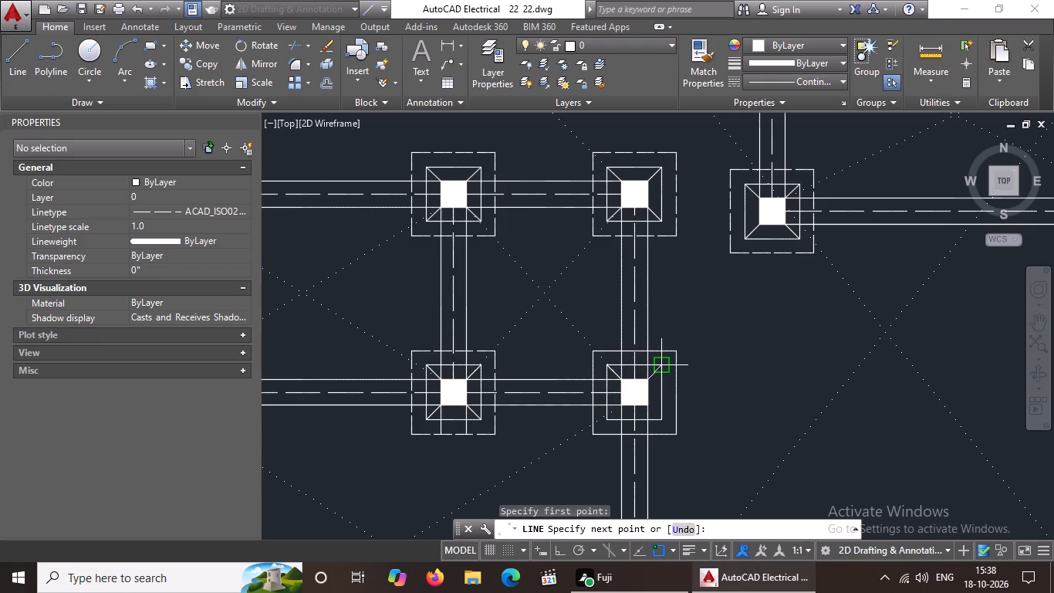
{"action": "left_click", "coordinate": [660, 369]}
{"action": "key", "text": "Escape"}
Draw the two lower corner diagonals between the column and inner square at the small bay's lower-right footing.
{"action": "scroll", "coordinate": [682, 358], "scroll_direction": "down", "scroll_amount": 1}
{"action": "scroll", "coordinate": [676, 405], "scroll_direction": "up", "scroll_amount": 2}
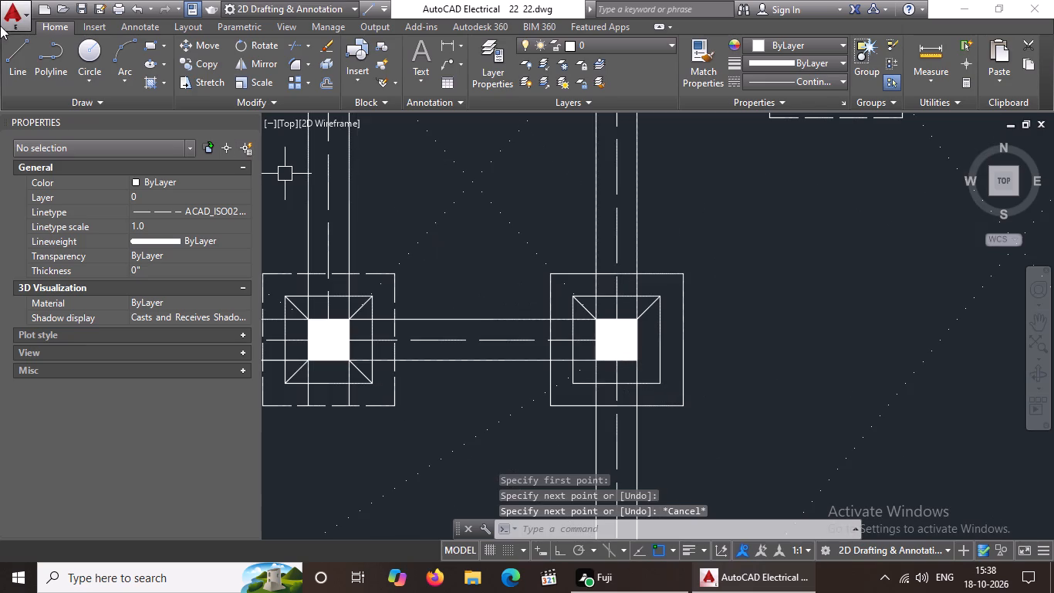
{"action": "left_click", "coordinate": [14, 60]}
{"action": "left_click_drag", "start_coordinate": [566, 378], "coordinate": [591, 367]}
{"action": "left_click", "coordinate": [596, 361]}
{"action": "key", "text": "Escape"}
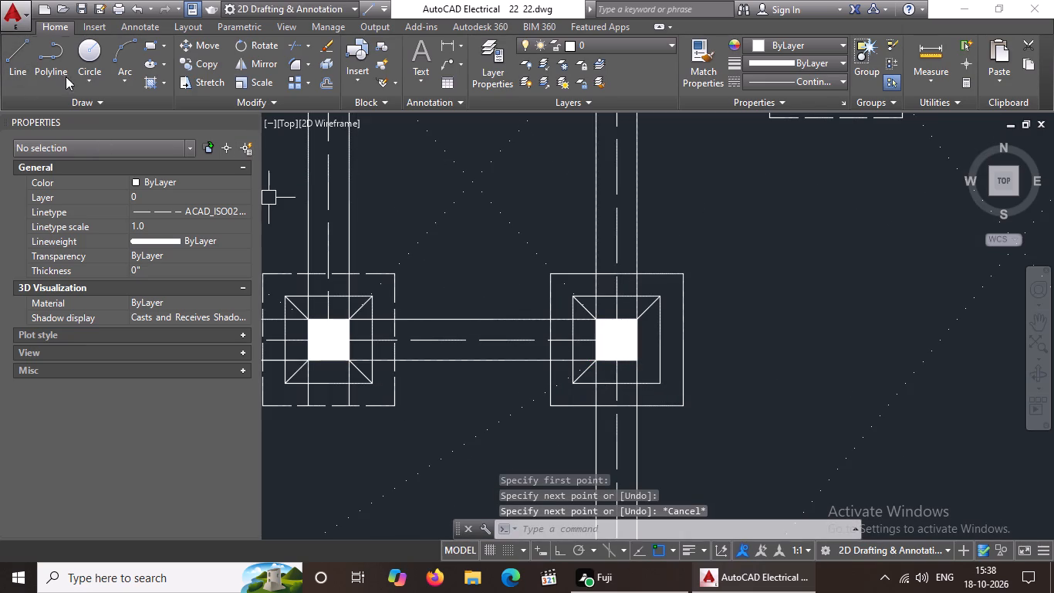
{"action": "left_click", "coordinate": [20, 61]}
{"action": "left_click", "coordinate": [642, 357]}
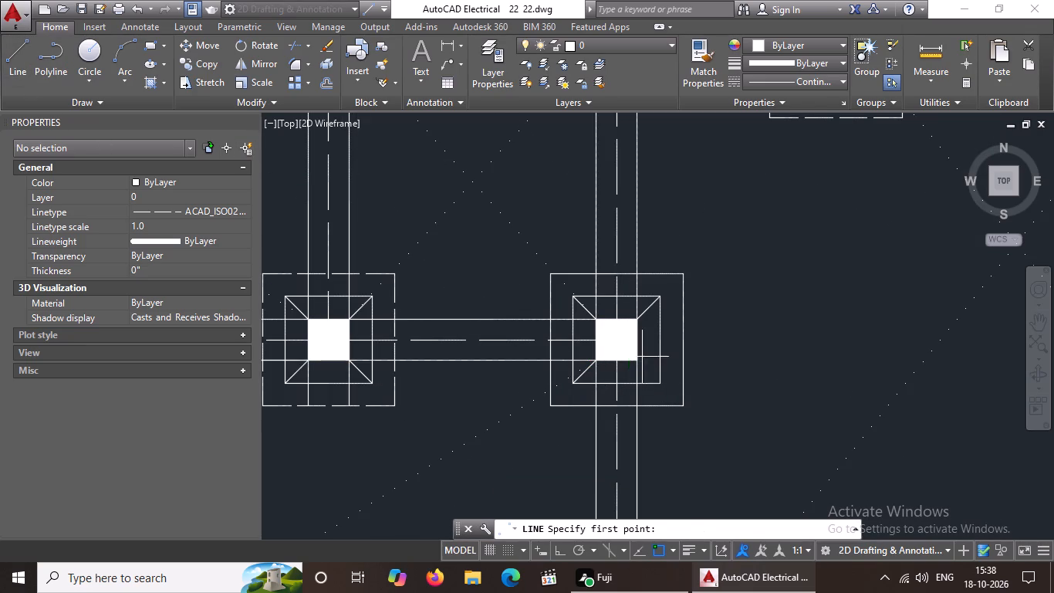
{"action": "left_click", "coordinate": [663, 385]}
{"action": "key", "text": "Escape"}
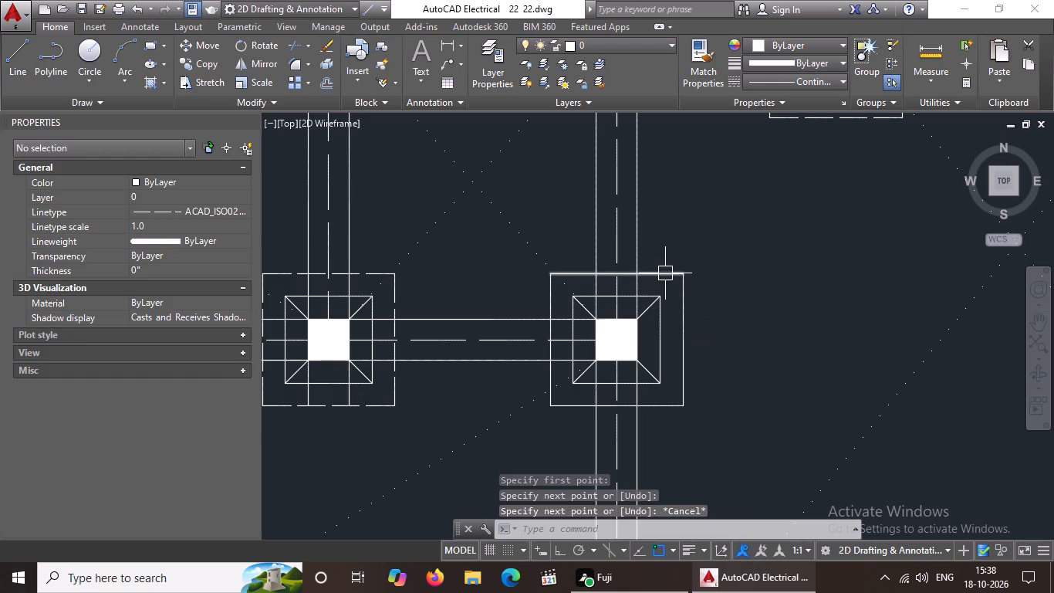
Give the top side of that footing's outer square the ACAD_ISO02W100 linetype with a linetype scale of 0.5.
{"action": "left_click", "coordinate": [665, 273]}
{"action": "left_click", "coordinate": [818, 80]}
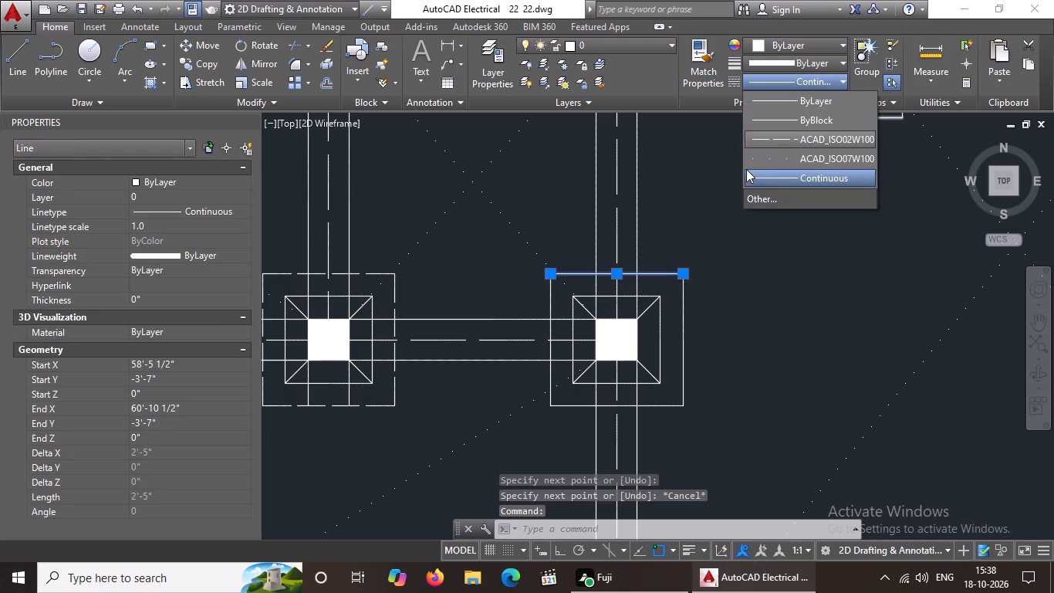
{"action": "left_click", "coordinate": [797, 139]}
{"action": "left_click", "coordinate": [180, 228]}
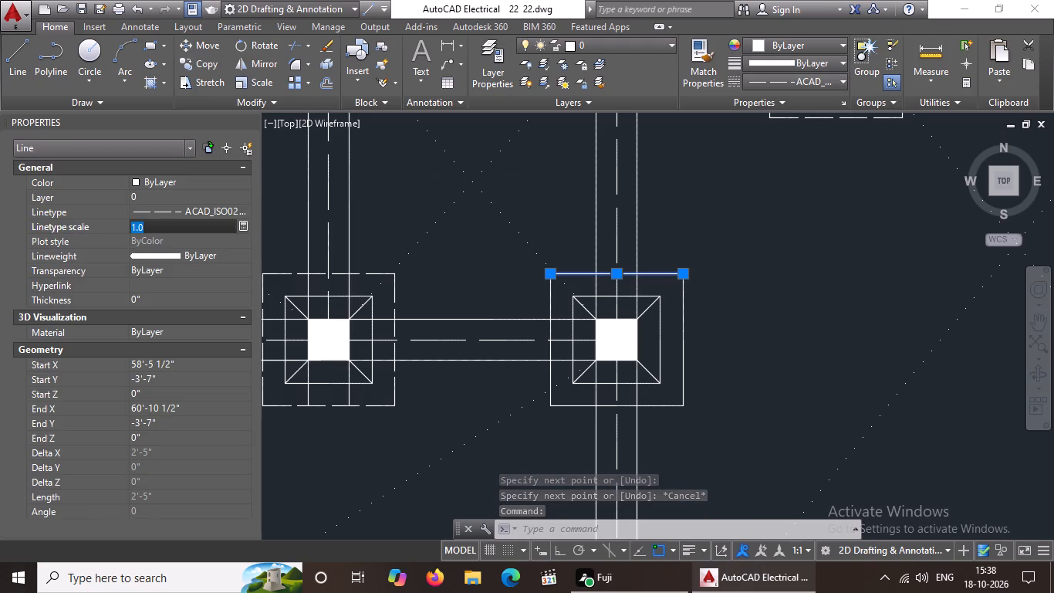
{"action": "key", "text": "BackSpace"}
{"action": "key", "text": "BackSpace"}
{"action": "key", "text": "BackSpace"}
{"action": "type", "text": "0.5"}
{"action": "key", "text": "Return"}
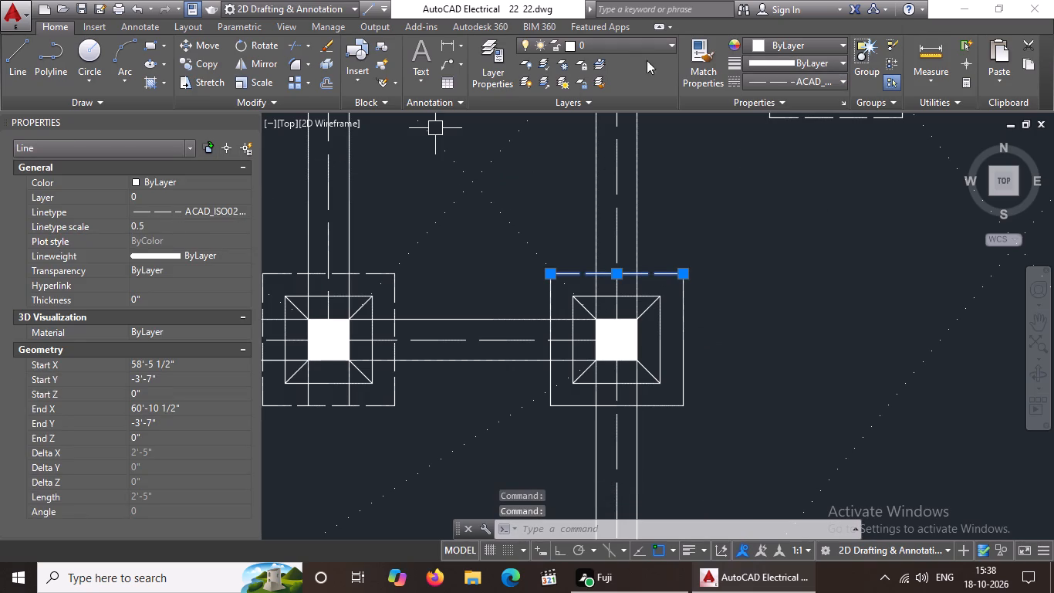
{"action": "left_click_drag", "start_coordinate": [806, 80], "coordinate": [803, 90]}
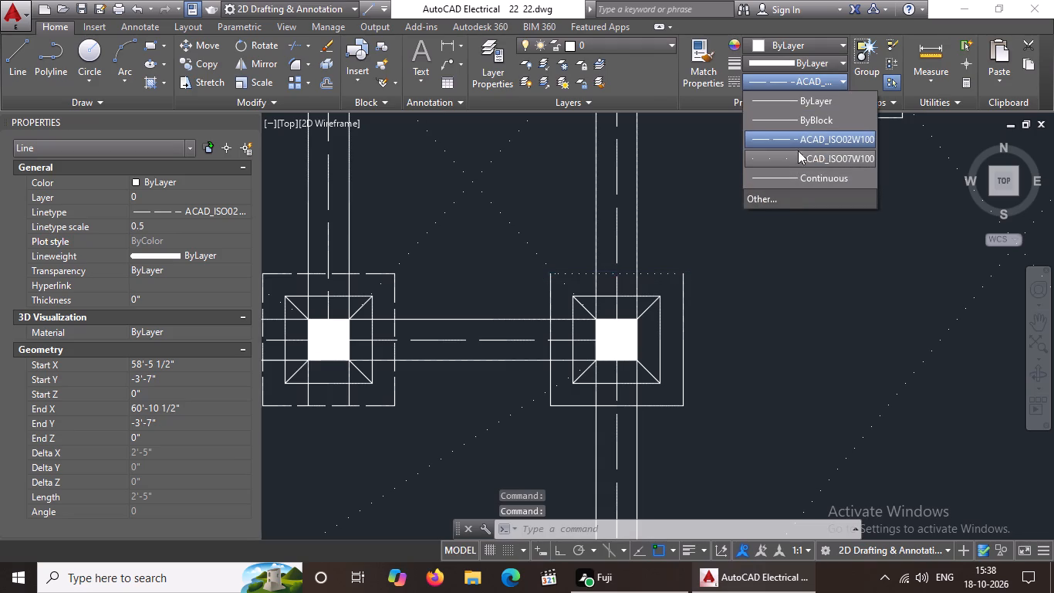
{"action": "left_click", "coordinate": [802, 137]}
{"action": "key", "text": "Escape"}
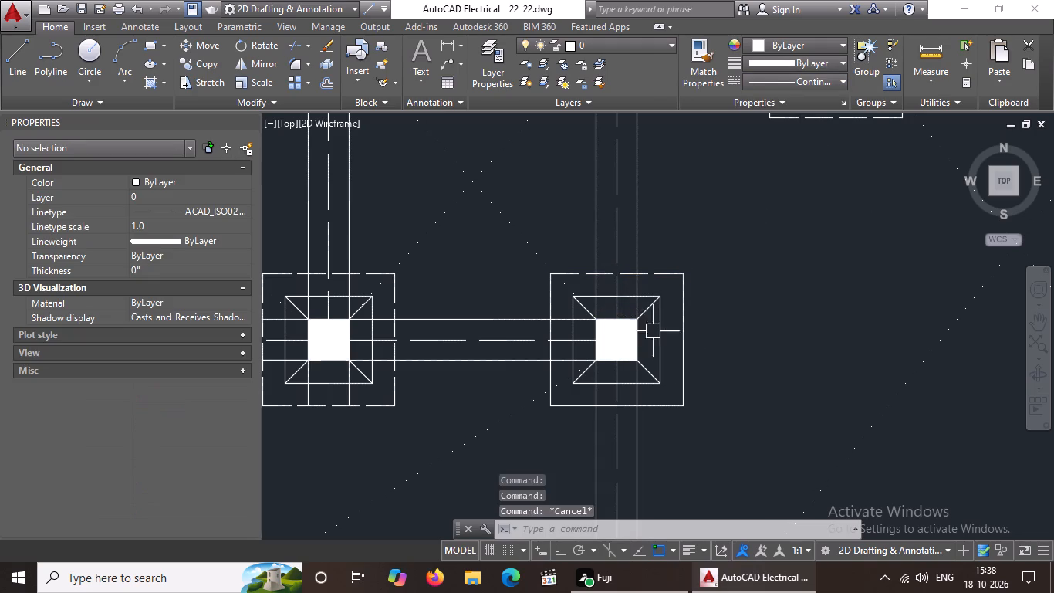
Give the right side of the same outer square the ACAD_ISO02W100 linetype with a linetype scale of 0.5.
{"action": "left_click", "coordinate": [684, 337]}
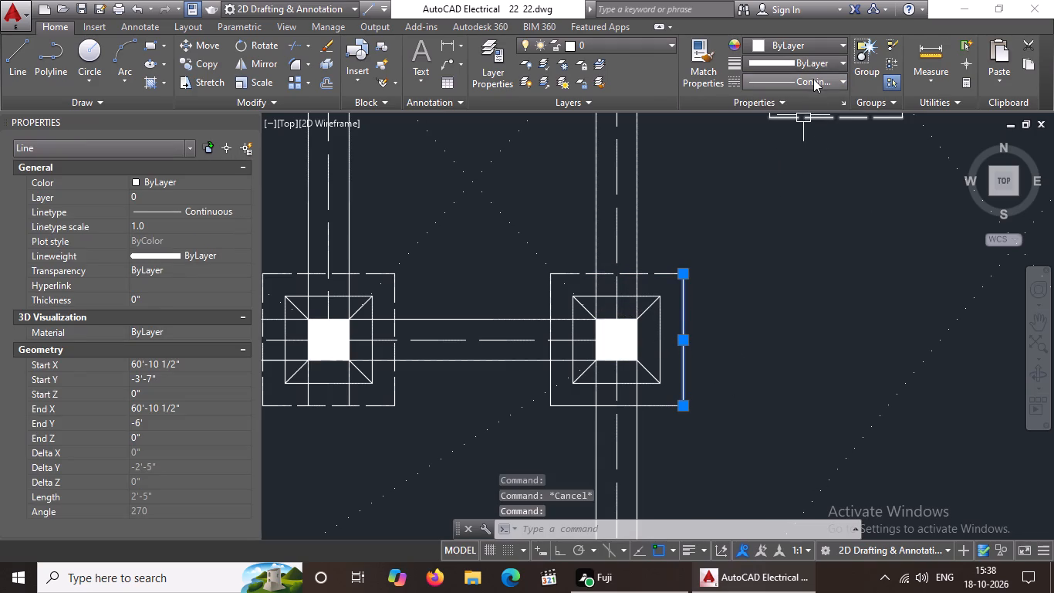
{"action": "left_click", "coordinate": [813, 78]}
{"action": "left_click", "coordinate": [789, 135]}
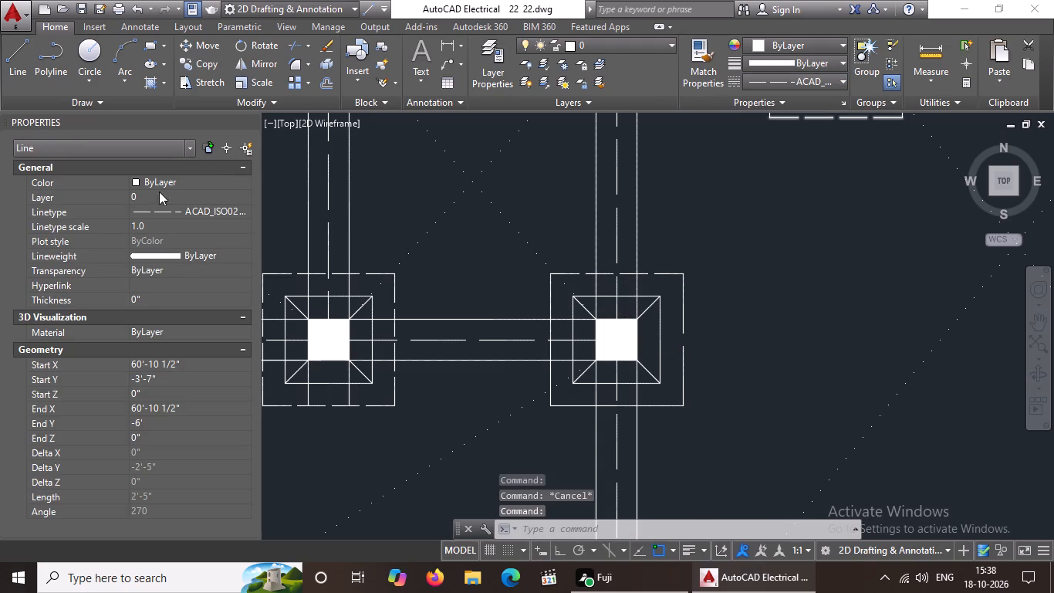
{"action": "left_click", "coordinate": [154, 227]}
{"action": "key", "text": "BackSpace"}
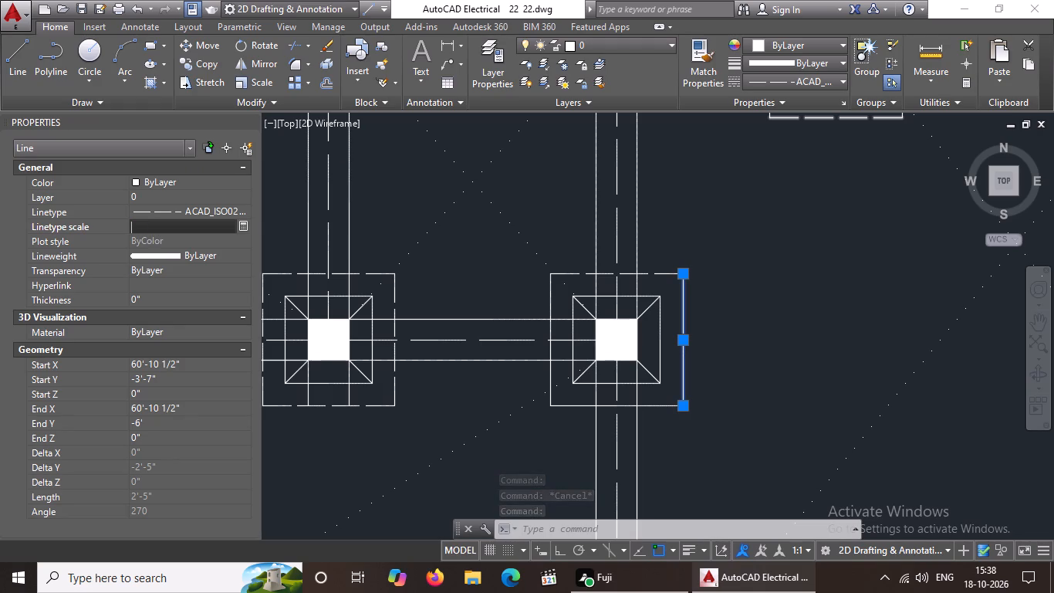
{"action": "key", "text": "BackSpace"}
{"action": "key", "text": "BackSpace"}
{"action": "type", "text": "0.5"}
{"action": "key", "text": "Return"}
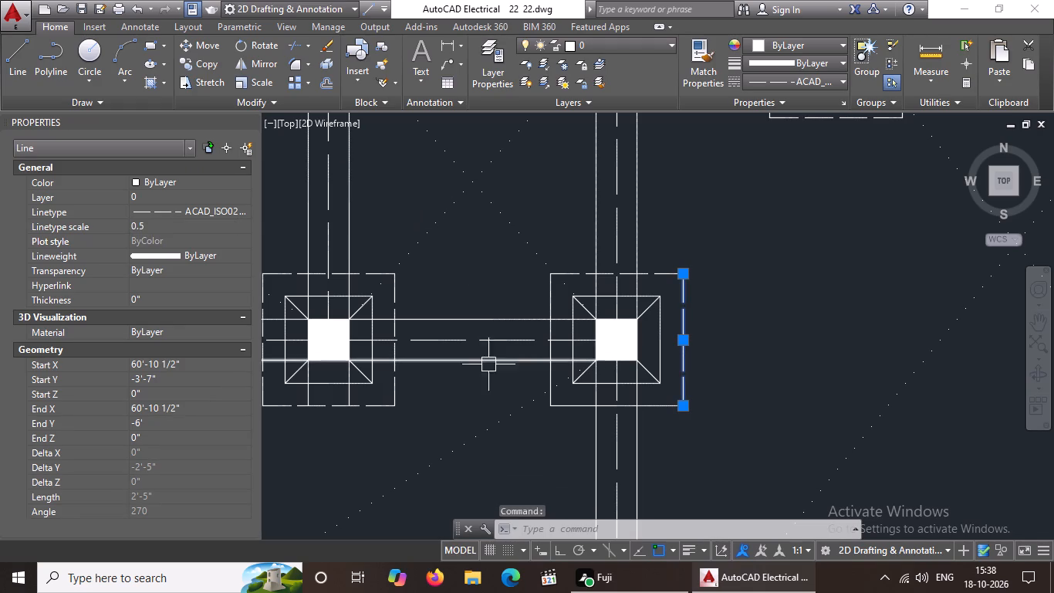
Give the bottom side of the same outer square the ACAD_ISO02W100 linetype with a linetype scale of 0.5.
{"action": "left_click", "coordinate": [654, 406]}
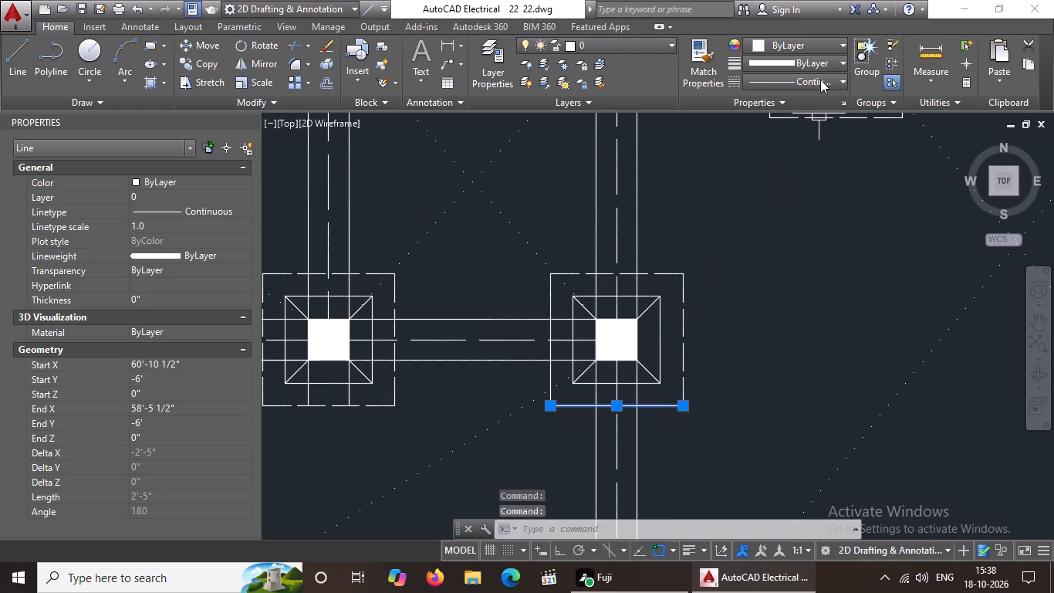
{"action": "left_click", "coordinate": [820, 79]}
{"action": "left_click", "coordinate": [794, 137]}
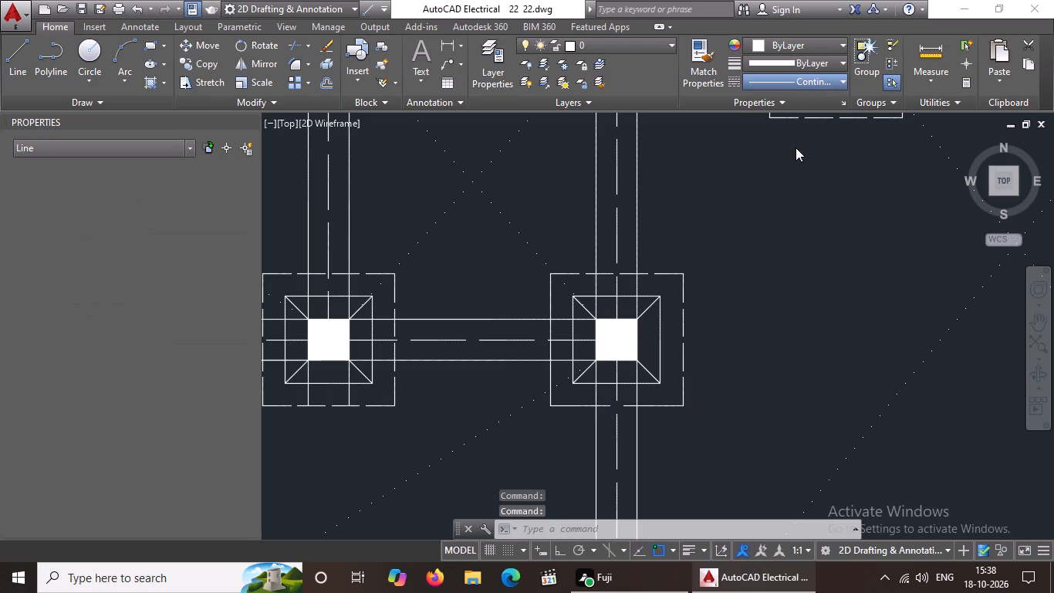
{"action": "left_click", "coordinate": [156, 224]}
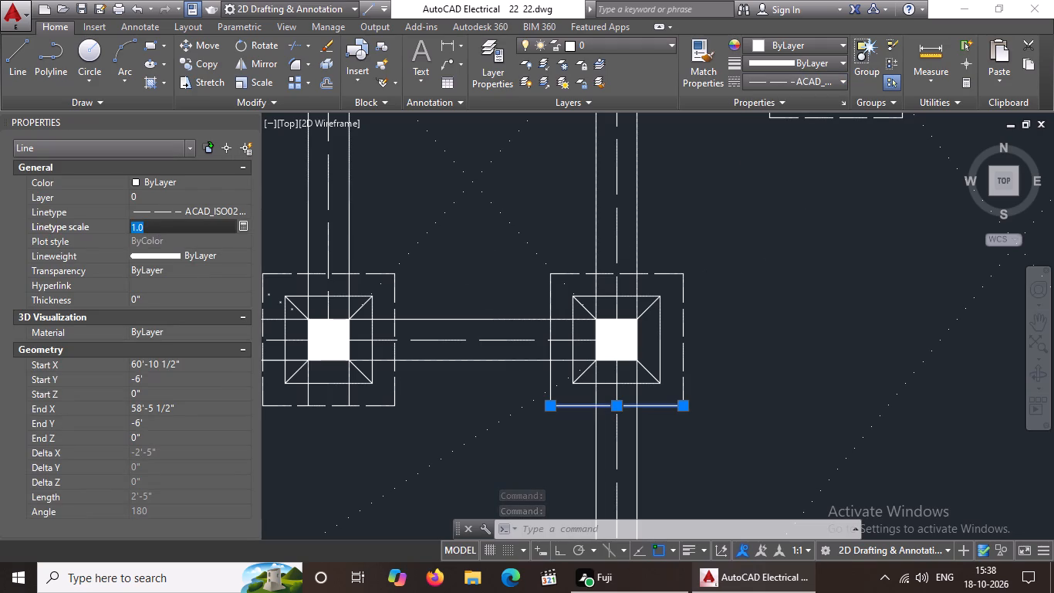
{"action": "key", "text": "BackSpace"}
{"action": "key", "text": "BackSpace"}
{"action": "type", "text": "0.5"}
{"action": "key", "text": "Return"}
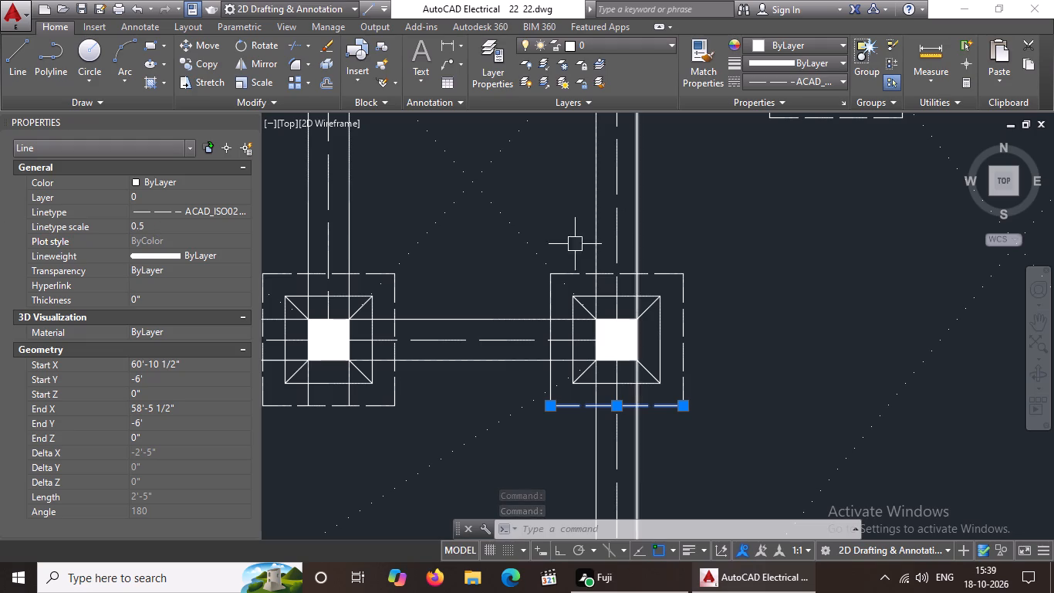
Give the left side of the same outer square the ACAD_ISO02W100 linetype with a linetype scale of 0.5.
{"action": "left_click", "coordinate": [553, 303]}
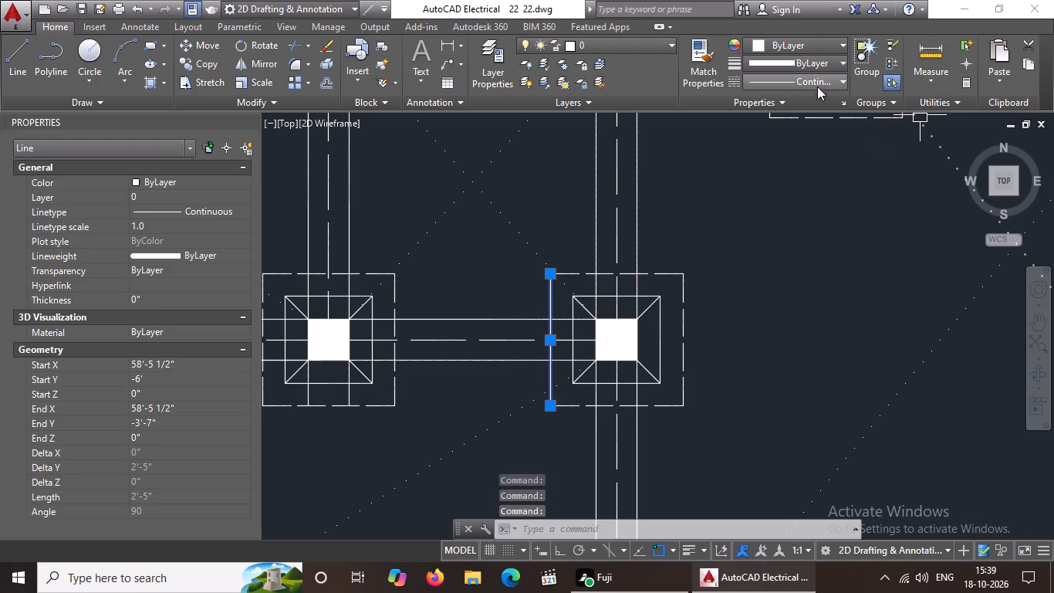
{"action": "left_click", "coordinate": [820, 76]}
{"action": "left_click", "coordinate": [802, 134]}
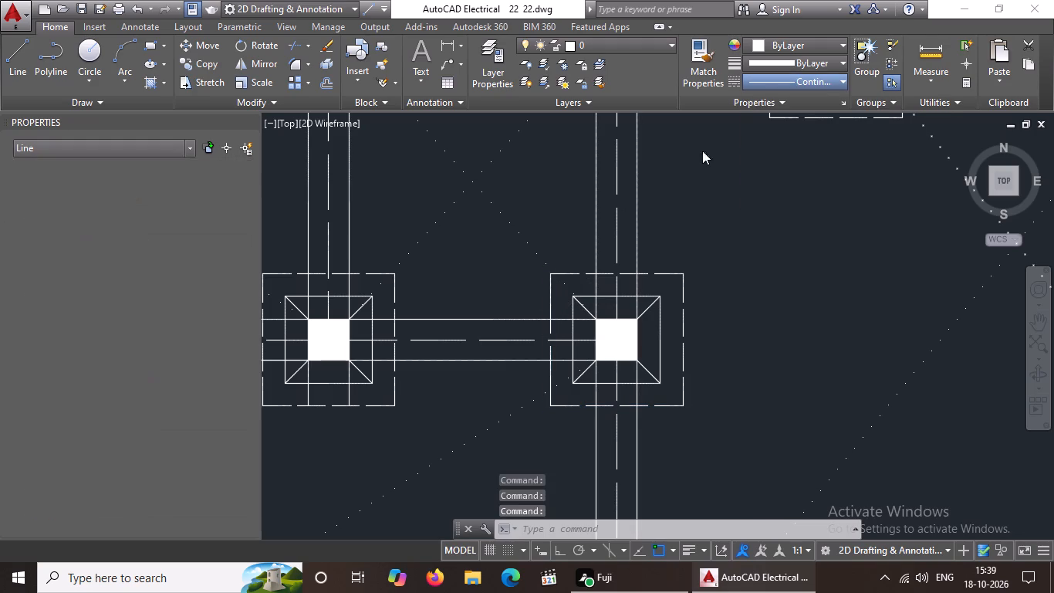
{"action": "left_click", "coordinate": [168, 226]}
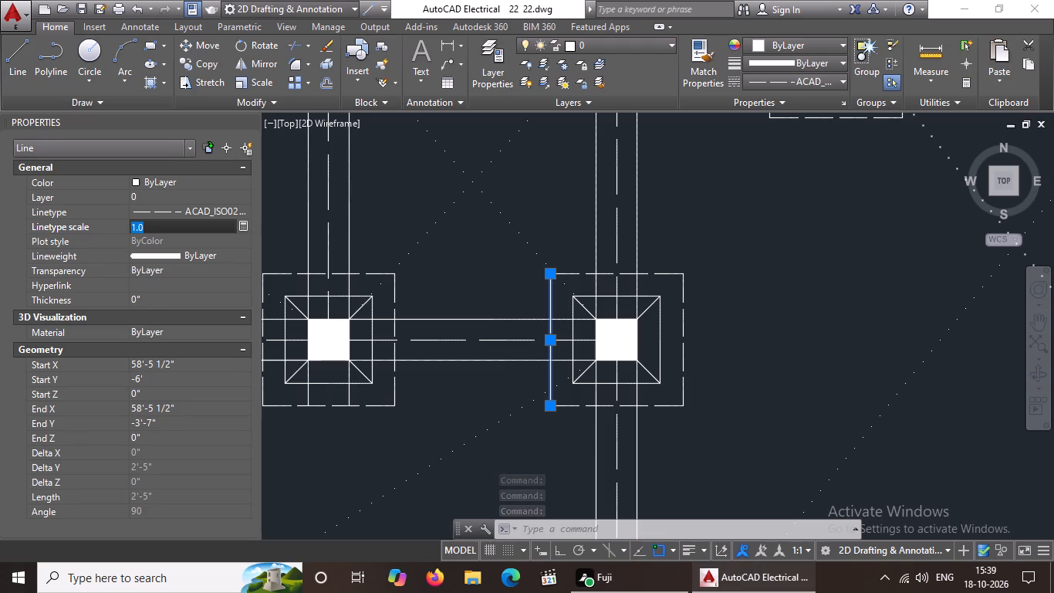
{"action": "key", "text": "BackSpace"}
{"action": "key", "text": "BackSpace"}
{"action": "key", "text": "BackSpace"}
{"action": "key", "text": "BackSpace"}
{"action": "type", "text": "0.5"}
{"action": "key", "text": "Return"}
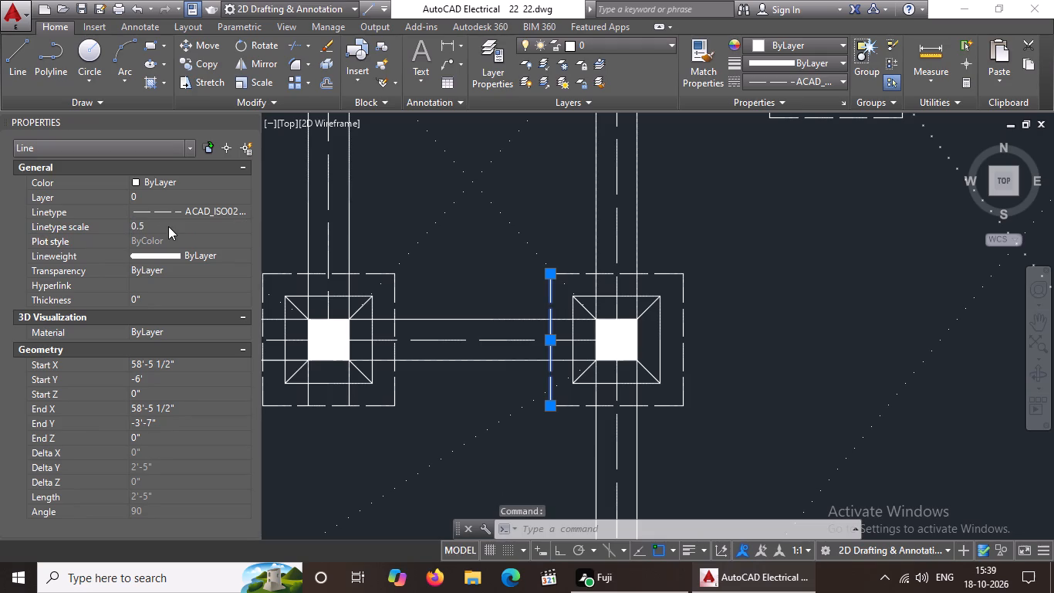
{"action": "scroll", "coordinate": [514, 300], "scroll_direction": "down", "scroll_amount": 3}
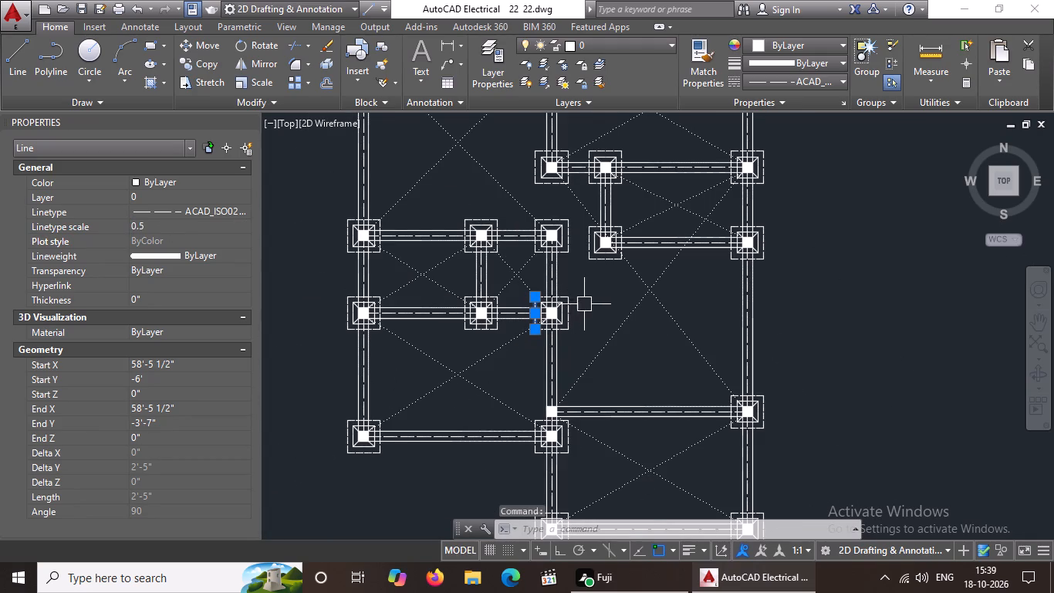
{"action": "key", "text": "Escape"}
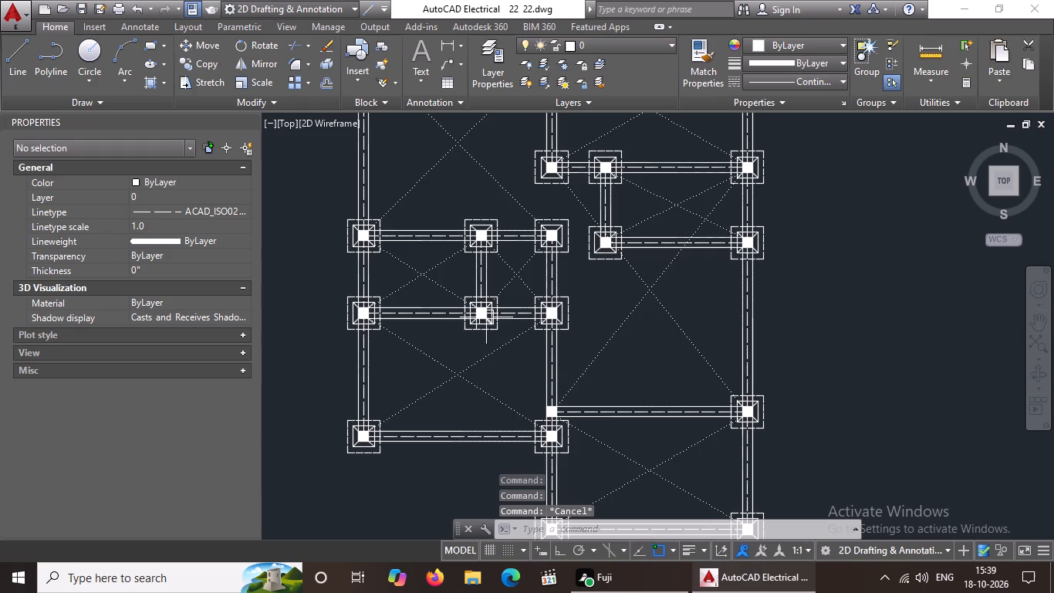
Examine the whole foundation plan for footings, beams and bay diagonals that still need work.
{"action": "scroll", "coordinate": [486, 317], "scroll_direction": "down", "scroll_amount": 2}
{"action": "scroll", "coordinate": [471, 385], "scroll_direction": "up", "scroll_amount": 3}
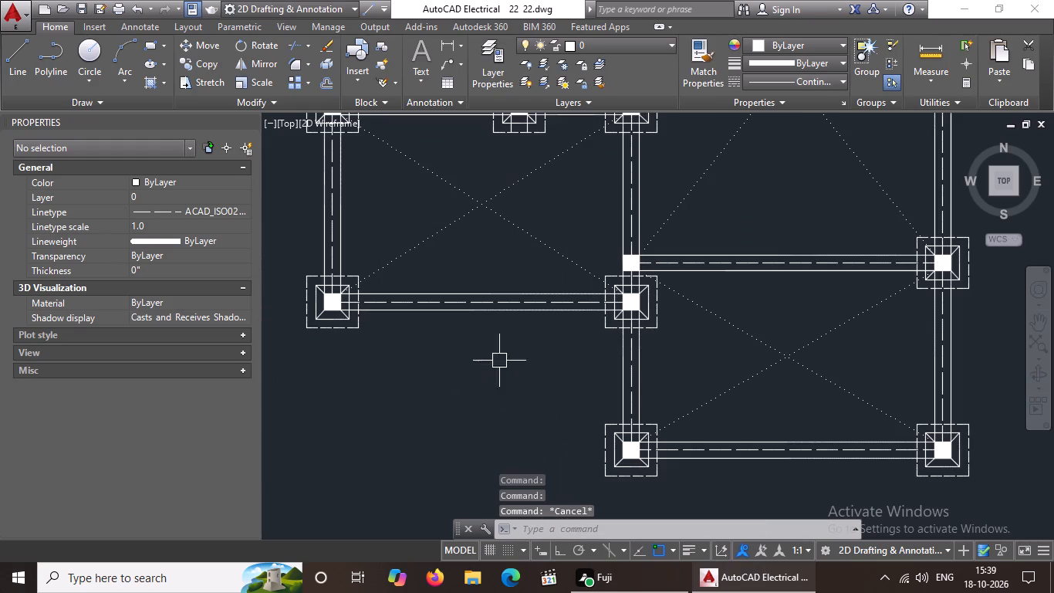
{"action": "scroll", "coordinate": [519, 351], "scroll_direction": "down", "scroll_amount": 2}
{"action": "middle_click_drag", "start_coordinate": [508, 343], "coordinate": [508, 458]}
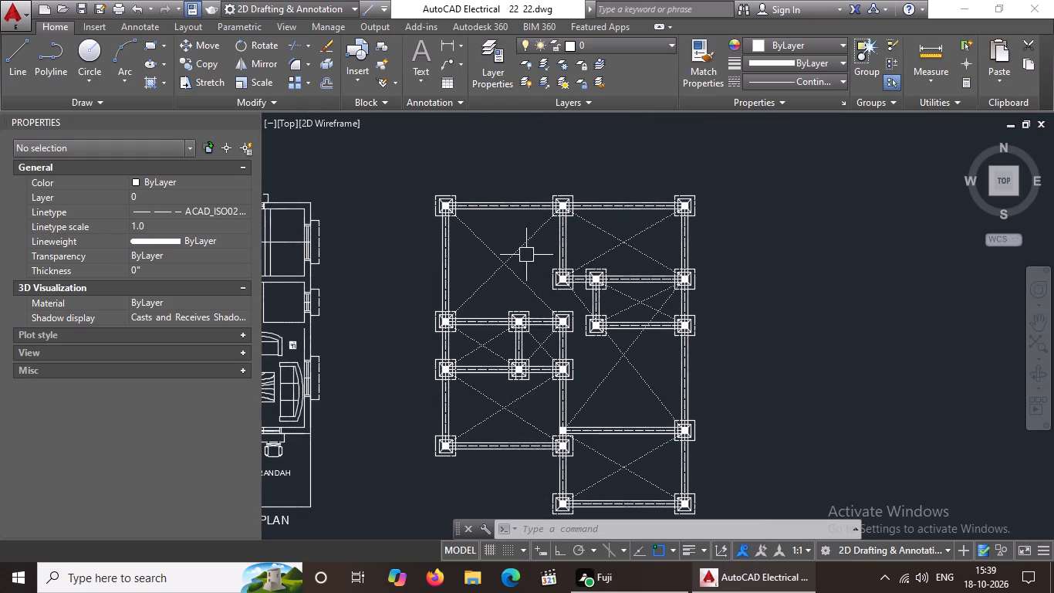
{"action": "scroll", "coordinate": [501, 246], "scroll_direction": "up", "scroll_amount": 3}
{"action": "scroll", "coordinate": [501, 246], "scroll_direction": "down", "scroll_amount": 3}
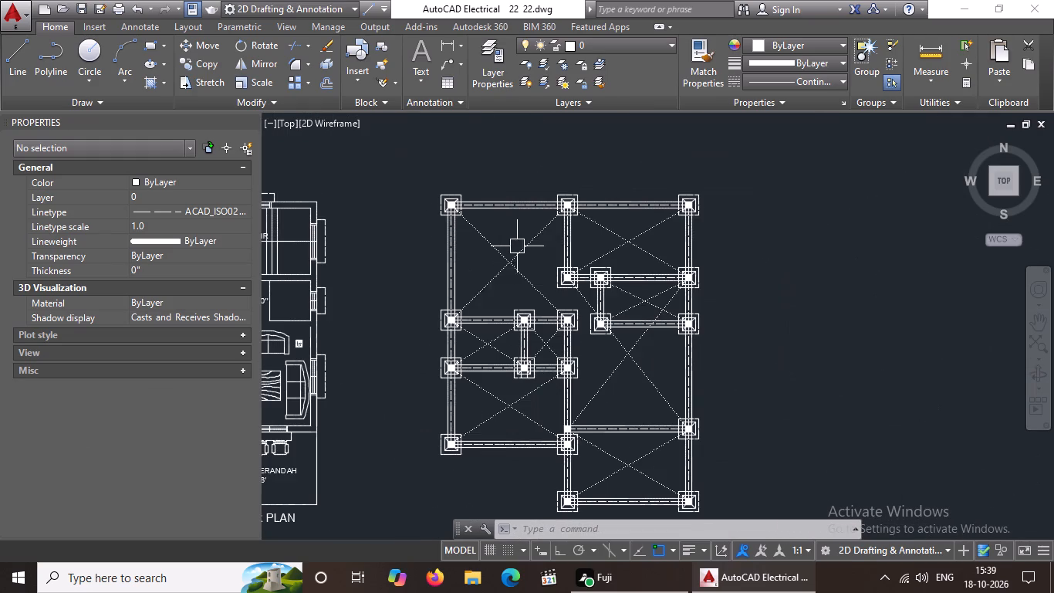
{"action": "middle_click", "coordinate": [586, 358]}
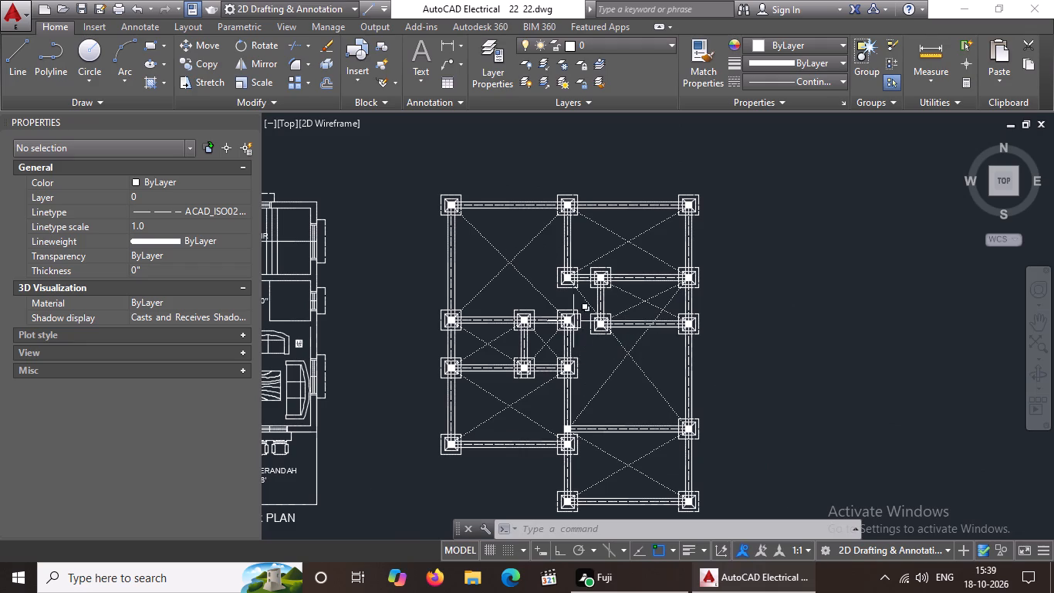
{"action": "scroll", "coordinate": [573, 320], "scroll_direction": "up", "scroll_amount": 2}
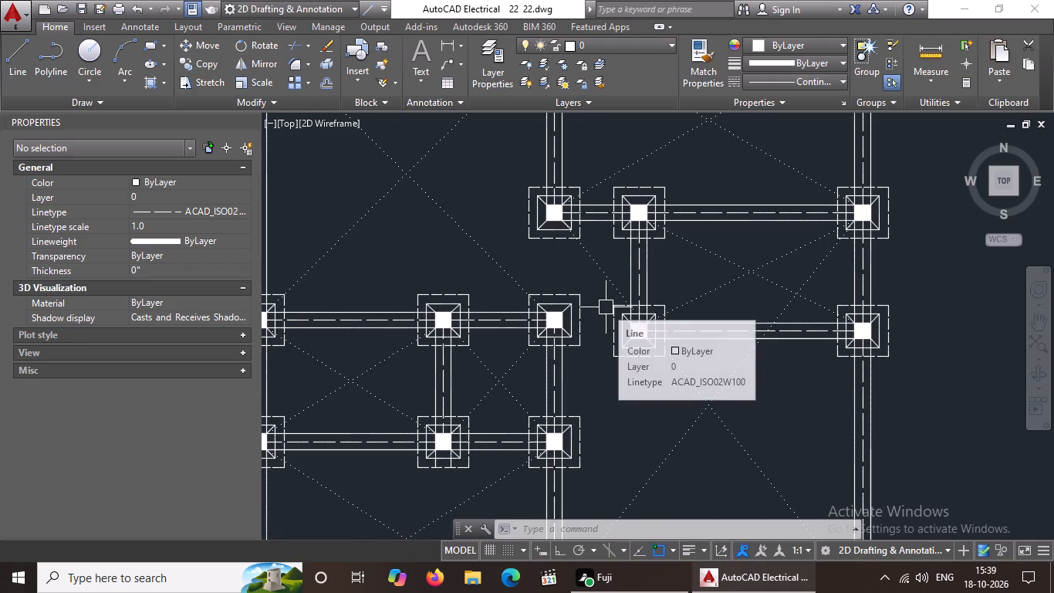
Fillet the middle vertical beam's centreline to the centreline of the short horizontal beam above it, using radius 0.
{"action": "key", "text": "Escape"}
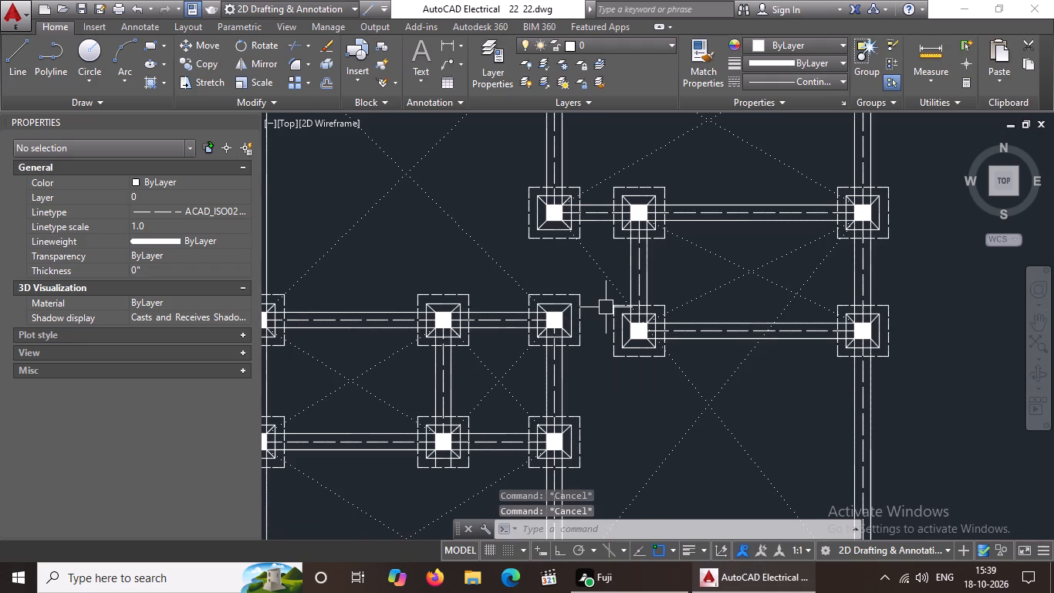
{"action": "type", "text": "F"}
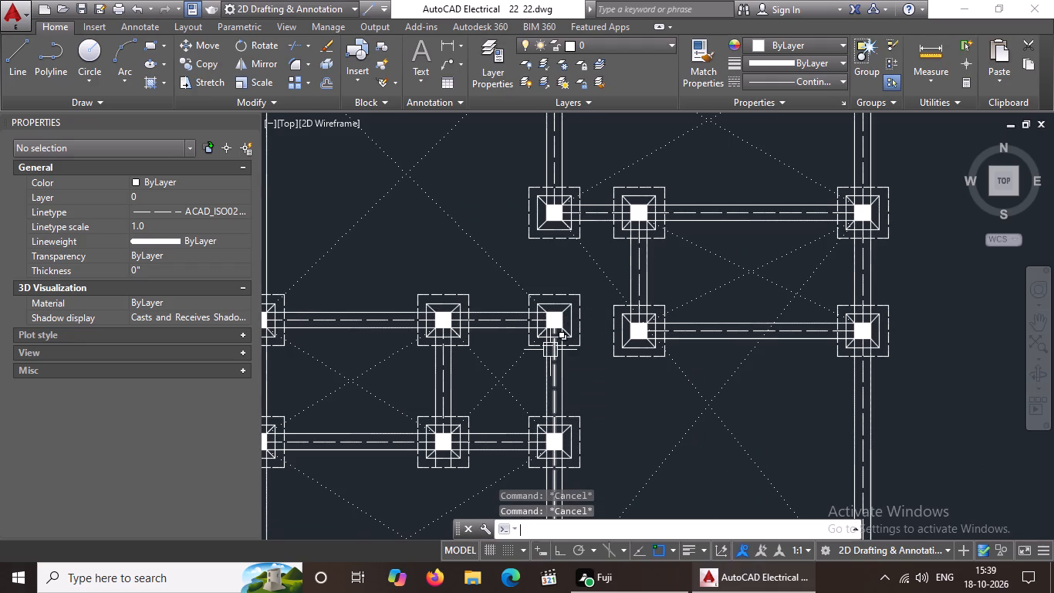
{"action": "key", "text": "space"}
{"action": "type", "text": "R 0"}
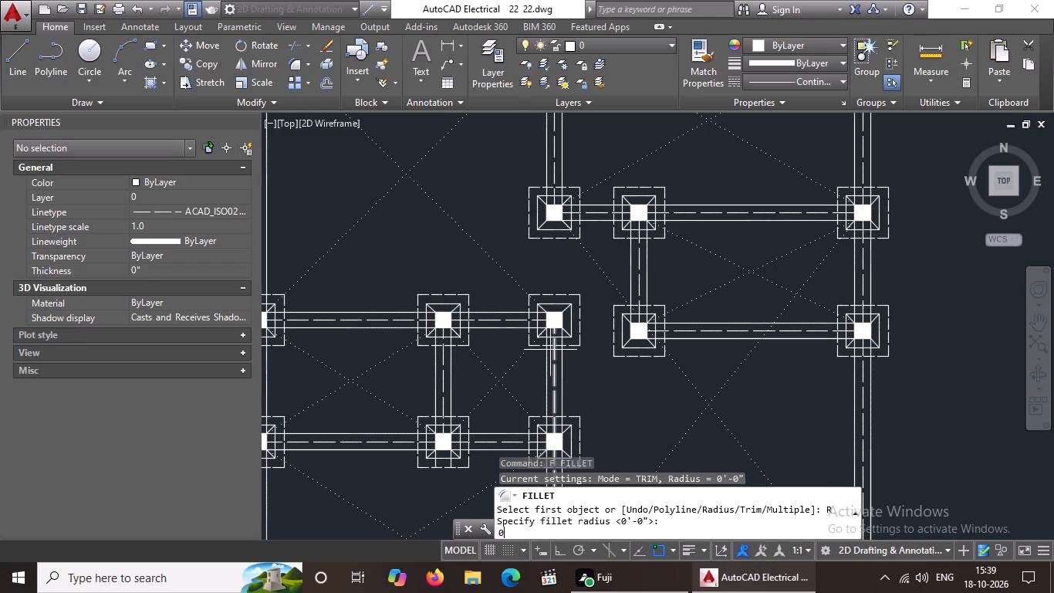
{"action": "key", "text": "space"}
{"action": "scroll", "coordinate": [603, 312], "scroll_direction": "up", "scroll_amount": 1}
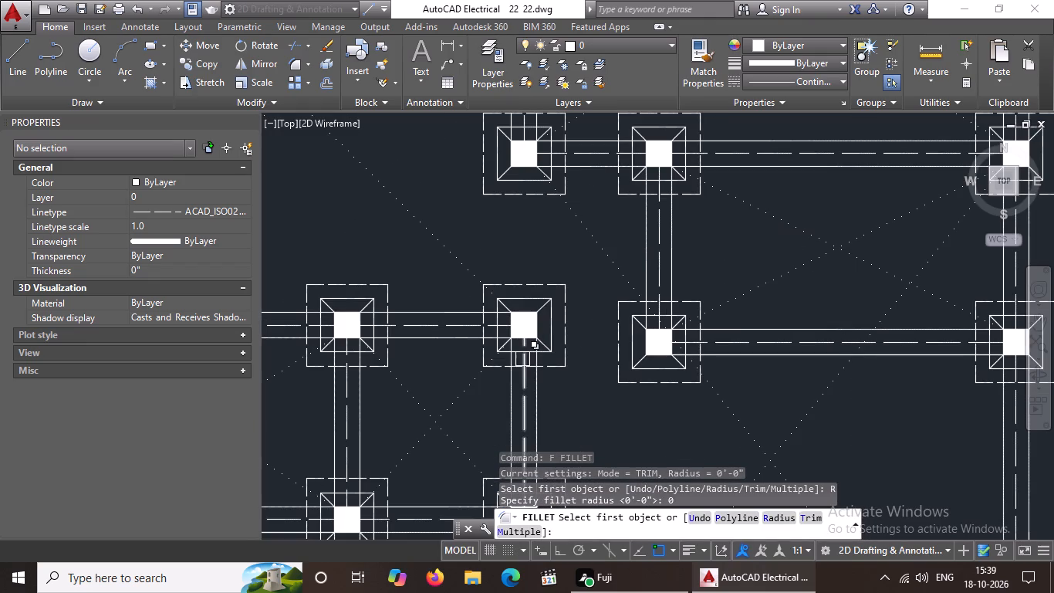
{"action": "left_click", "coordinate": [525, 386]}
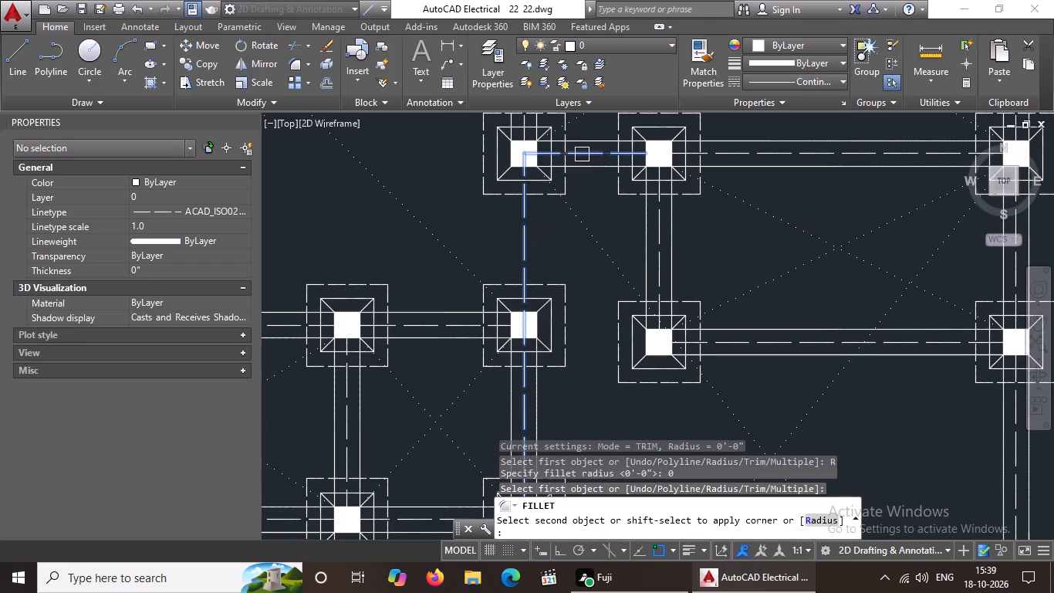
{"action": "left_click", "coordinate": [582, 154]}
{"action": "key", "text": "Escape"}
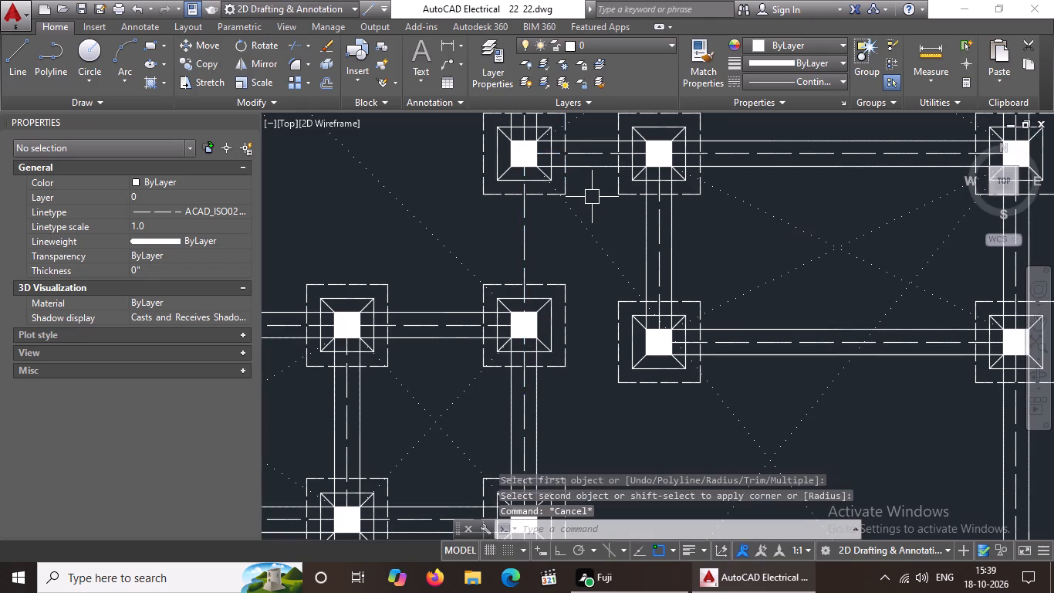
Fillet the middle vertical beam's right edge to the lower edge of the short horizontal beam above, using radius 0.
{"action": "type", "text": "F R 0"}
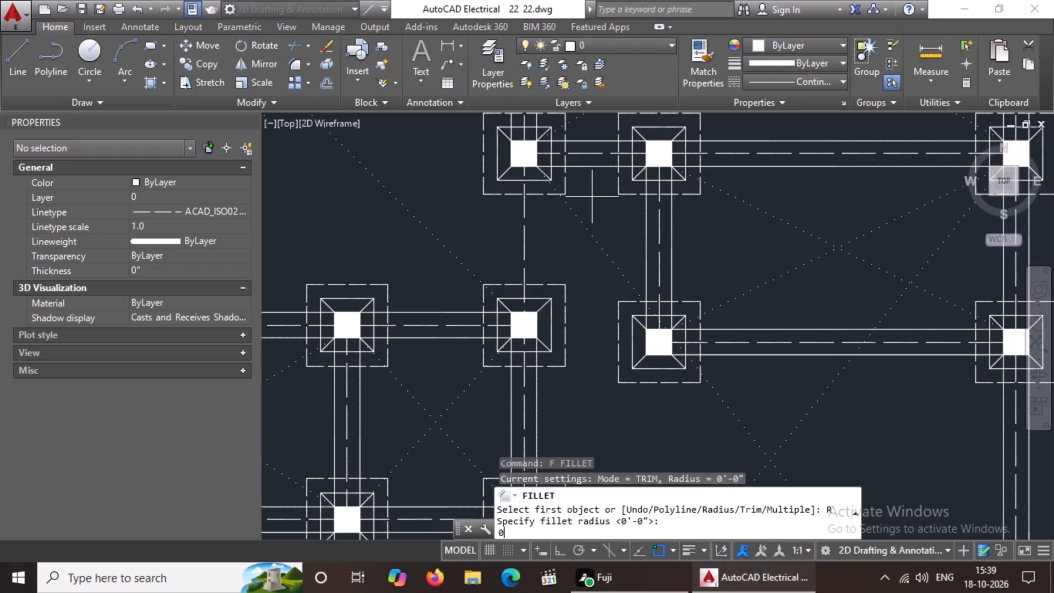
{"action": "key", "text": "space"}
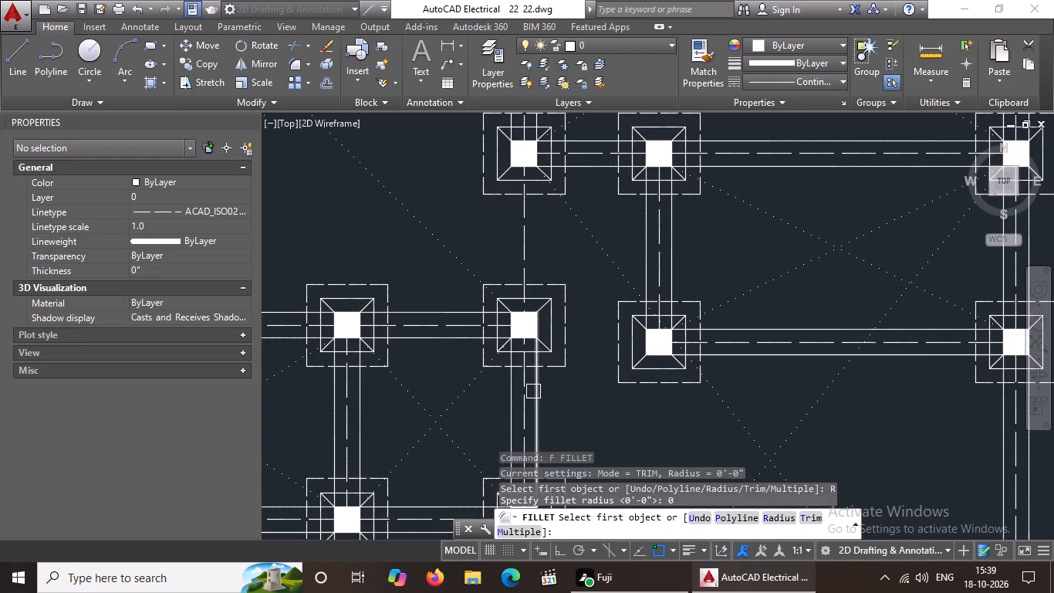
{"action": "left_click", "coordinate": [533, 391]}
{"action": "left_click", "coordinate": [584, 165]}
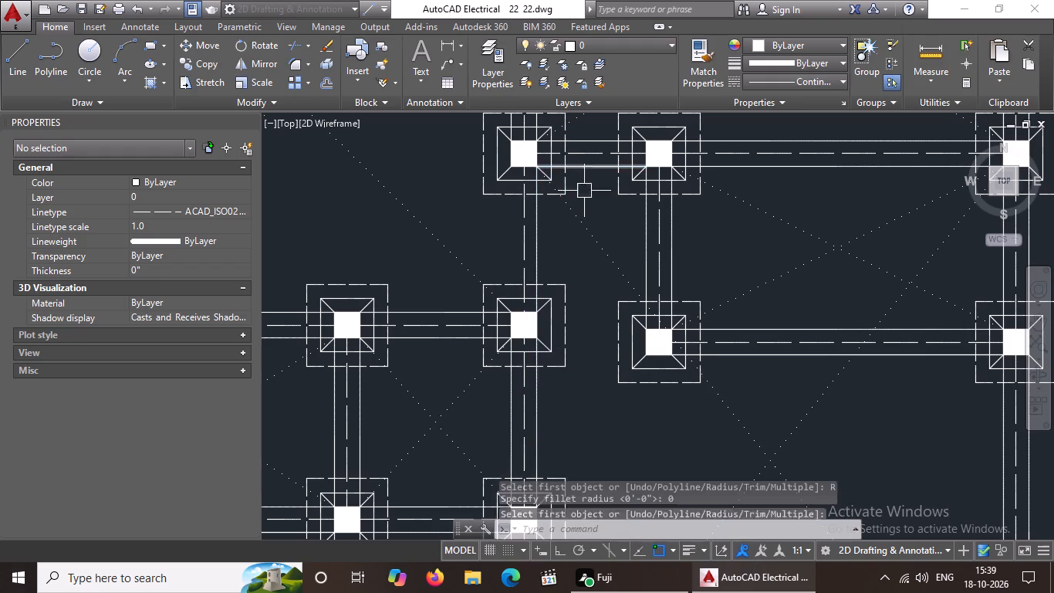
{"action": "key", "text": "Escape"}
Fillet the middle vertical beam's left edge to the upper edge of the short horizontal beam above, using radius 0.
{"action": "type", "text": "F R 0"}
{"action": "key", "text": "space"}
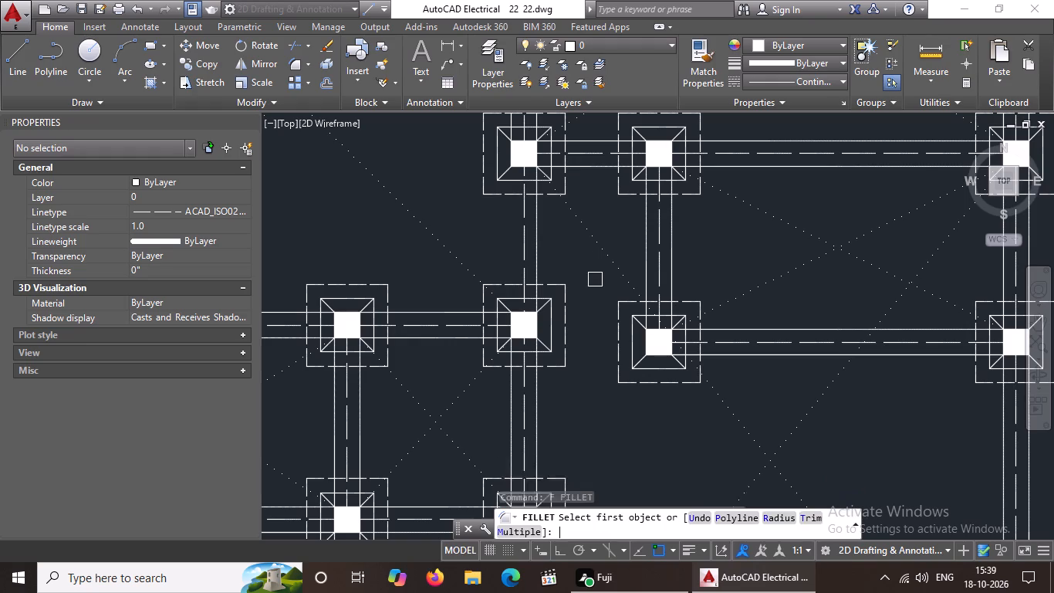
{"action": "left_click", "coordinate": [509, 405]}
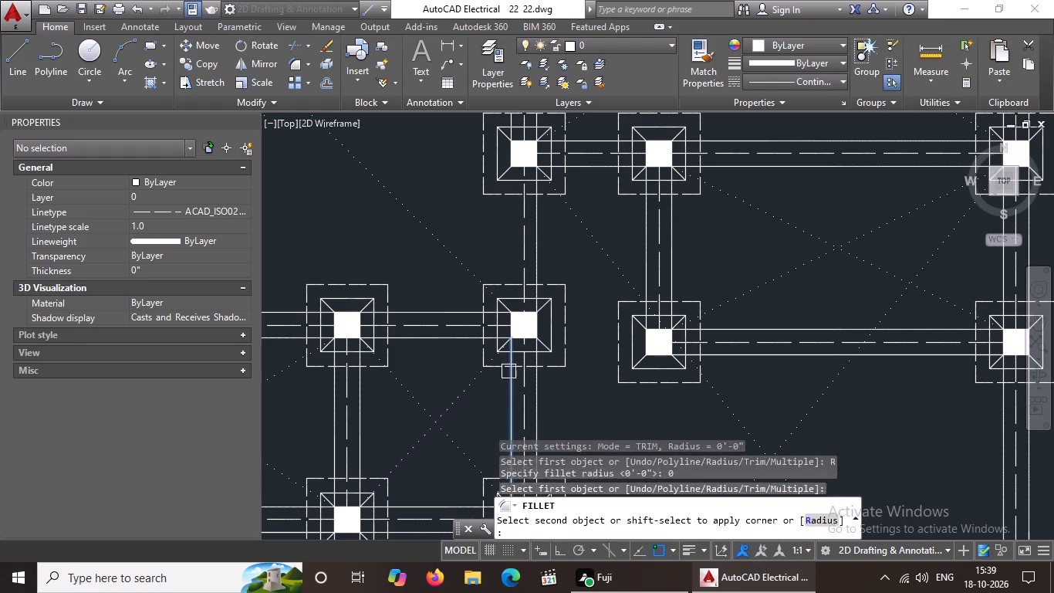
{"action": "left_click", "coordinate": [583, 141]}
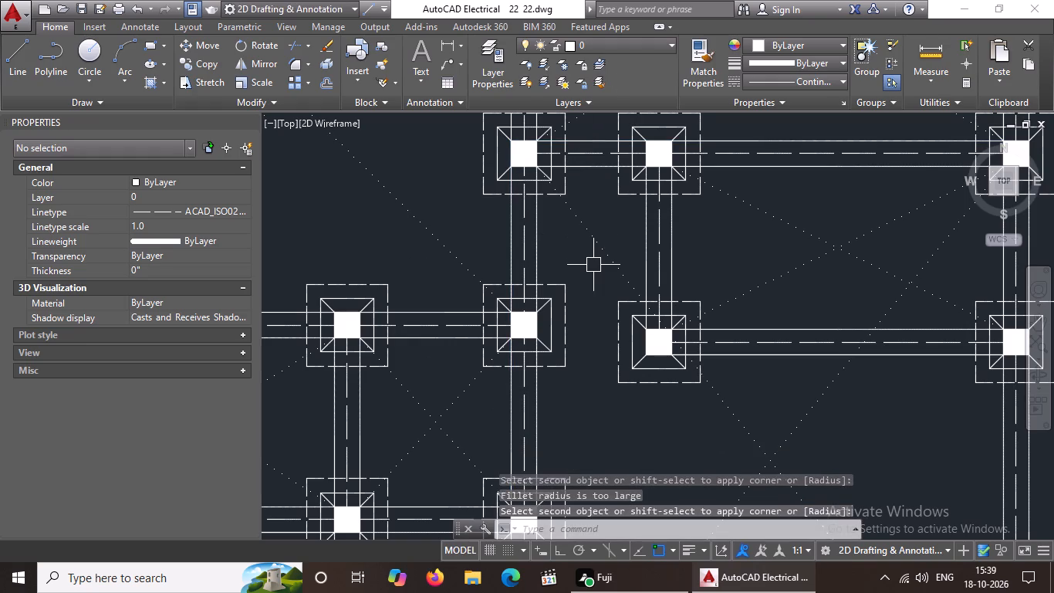
{"action": "key", "text": "Escape"}
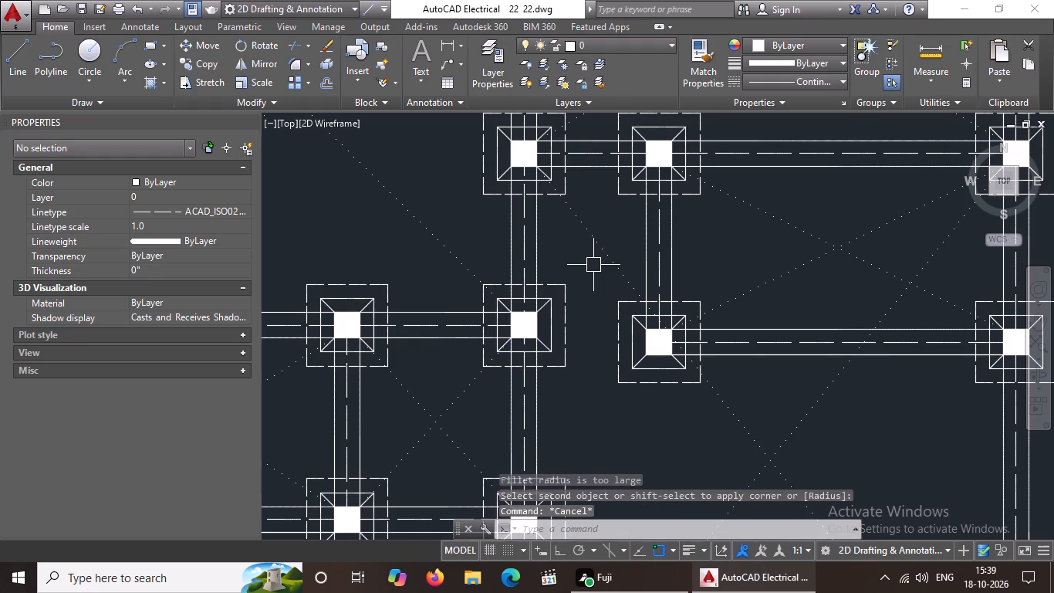
Draw vertical construction lines through the outer and inner faces of the kitchen's left wall and the left window shade's outer end.
{"action": "scroll", "coordinate": [593, 265], "scroll_direction": "down", "scroll_amount": 1}
{"action": "scroll", "coordinate": [657, 305], "scroll_direction": "down", "scroll_amount": 1}
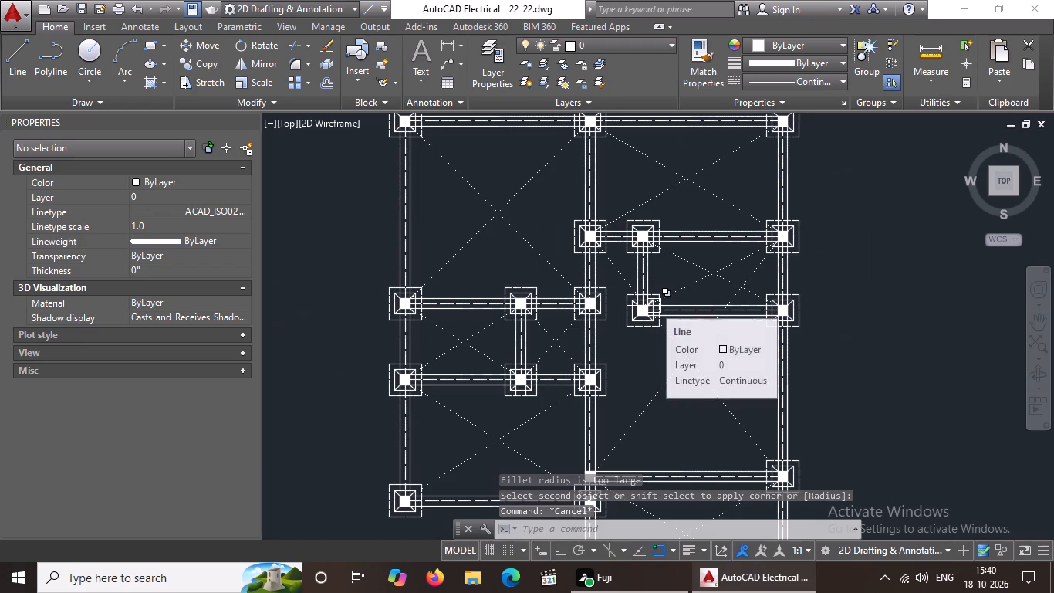
{"action": "middle_click_drag", "start_coordinate": [615, 310], "coordinate": [568, 320]}
{"action": "scroll", "coordinate": [599, 299], "scroll_direction": "down", "scroll_amount": 2}
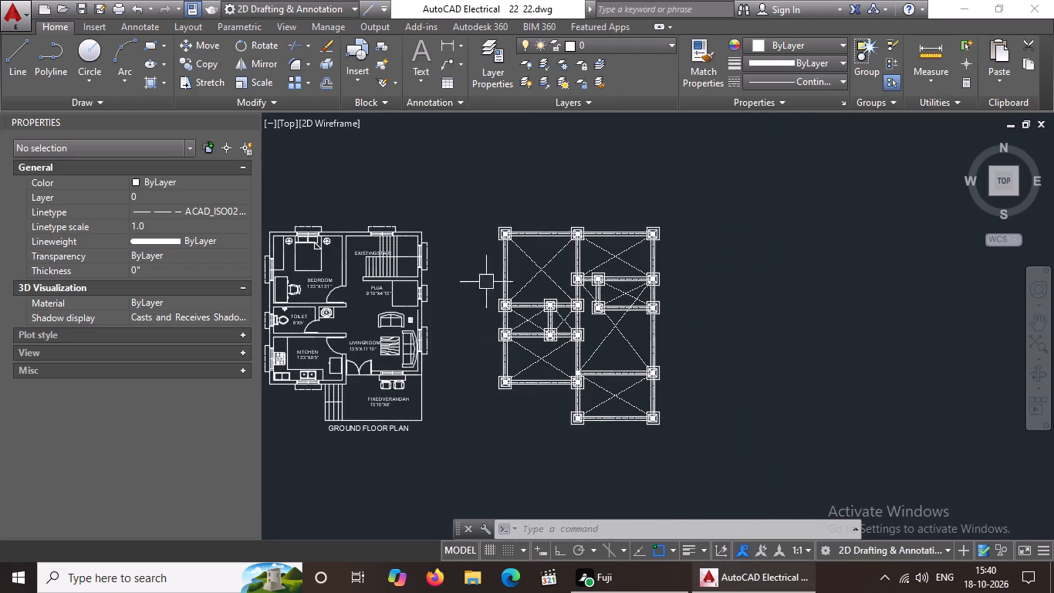
{"action": "scroll", "coordinate": [485, 419], "scroll_direction": "down", "scroll_amount": 2}
{"action": "scroll", "coordinate": [381, 440], "scroll_direction": "up", "scroll_amount": 2}
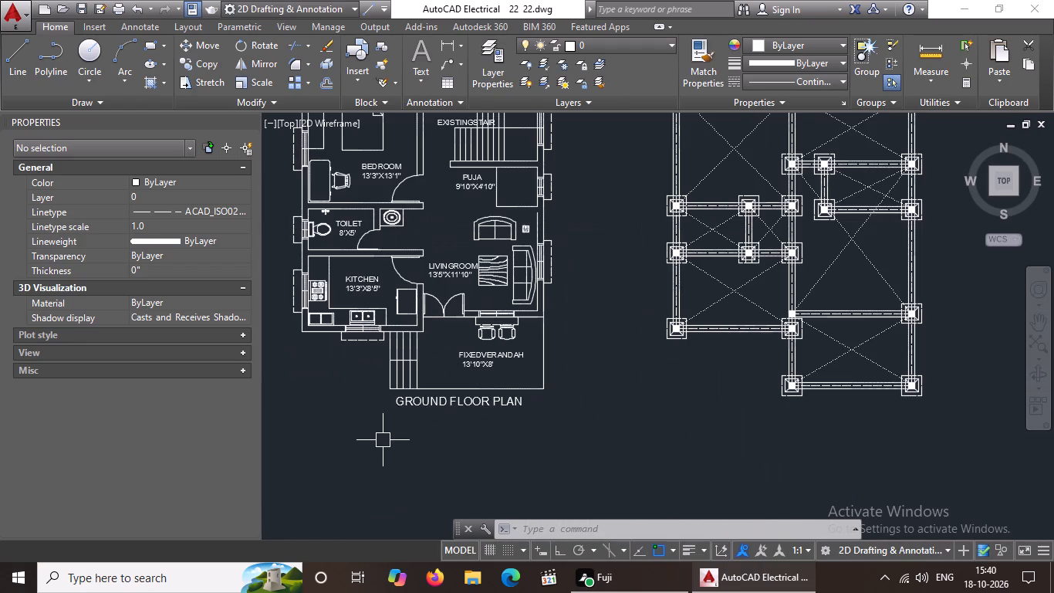
{"action": "key", "text": "Escape"}
{"action": "type", "text": "XL V"}
{"action": "key", "text": "space"}
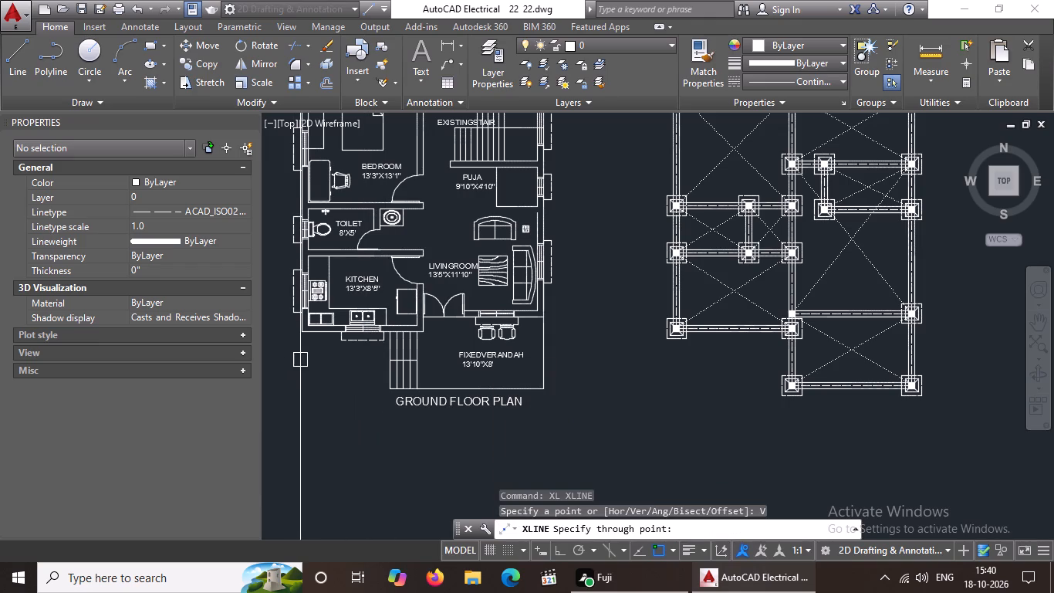
{"action": "scroll", "coordinate": [300, 338], "scroll_direction": "up", "scroll_amount": 4}
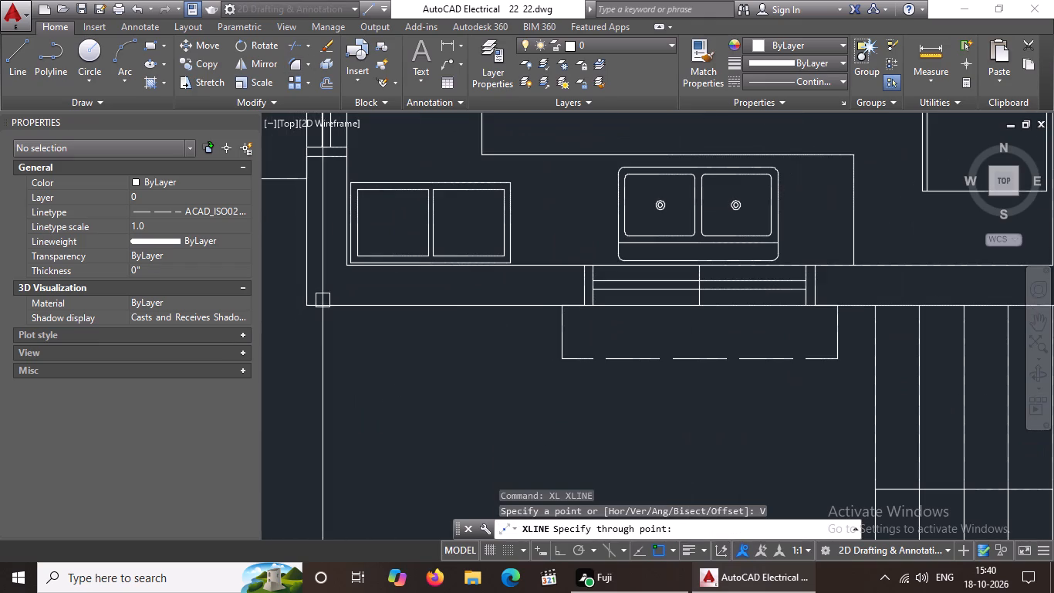
{"action": "left_click", "coordinate": [308, 305]}
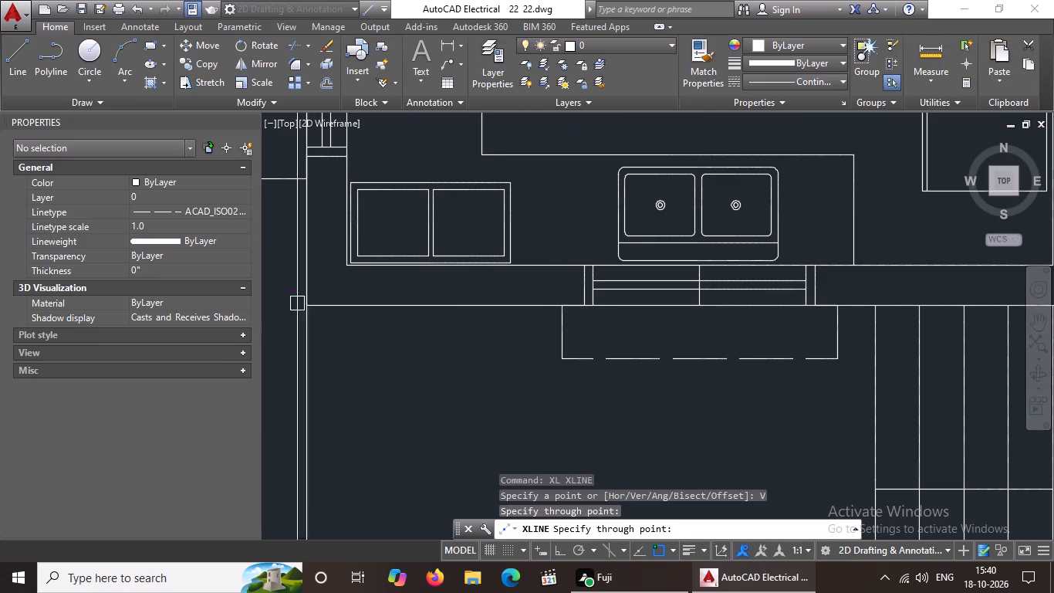
{"action": "left_click", "coordinate": [346, 260]}
{"action": "scroll", "coordinate": [441, 259], "scroll_direction": "down", "scroll_amount": 1}
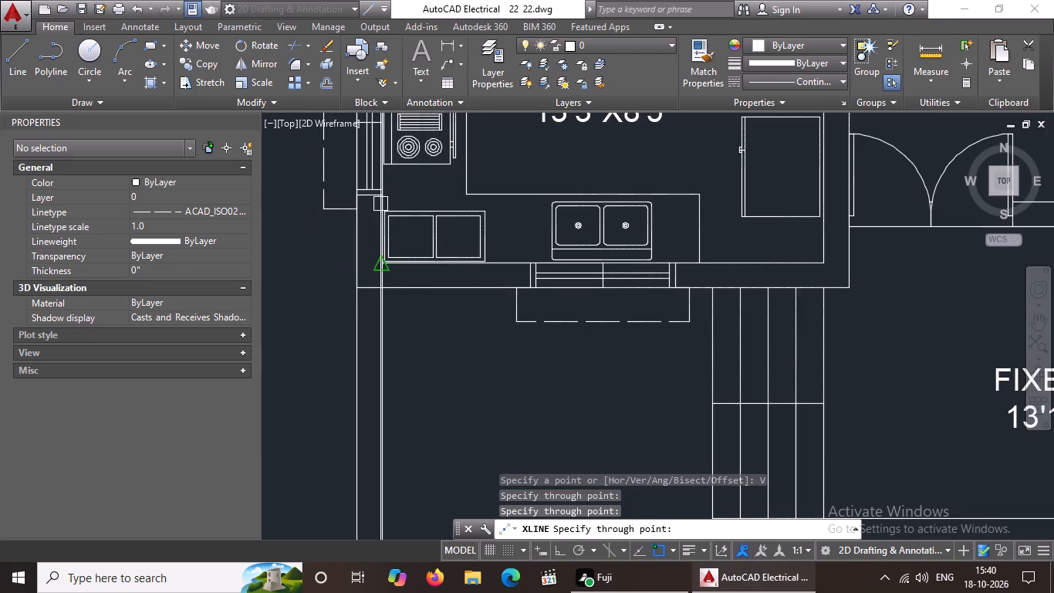
{"action": "left_click", "coordinate": [326, 208]}
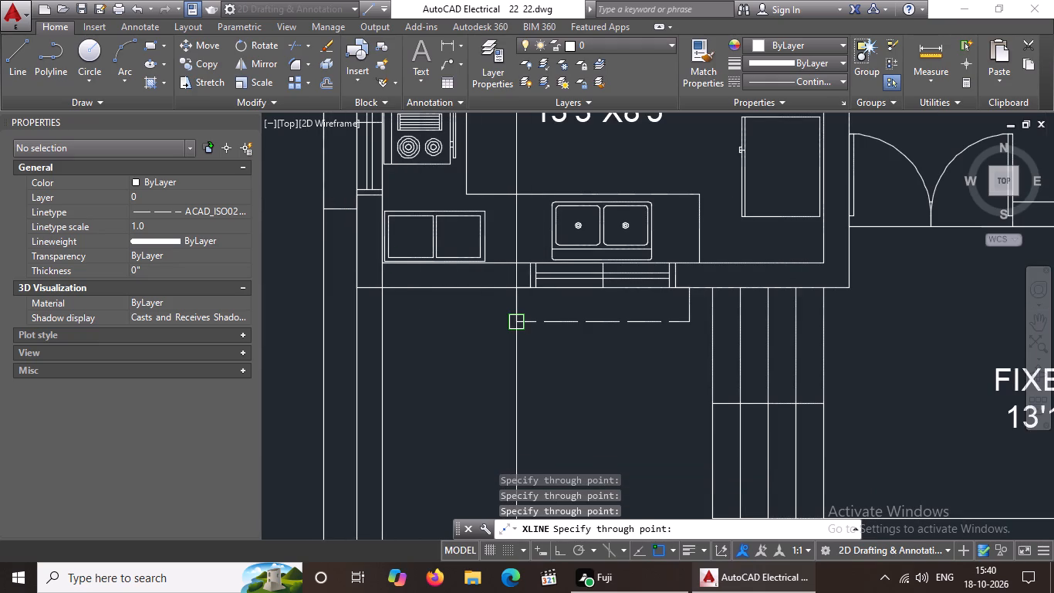
Add vertical construction lines through both ends of the kitchen's front window shade and both sides of its window opening.
{"action": "left_click_drag", "start_coordinate": [518, 322], "coordinate": [580, 309]}
{"action": "scroll", "coordinate": [536, 273], "scroll_direction": "up", "scroll_amount": 2}
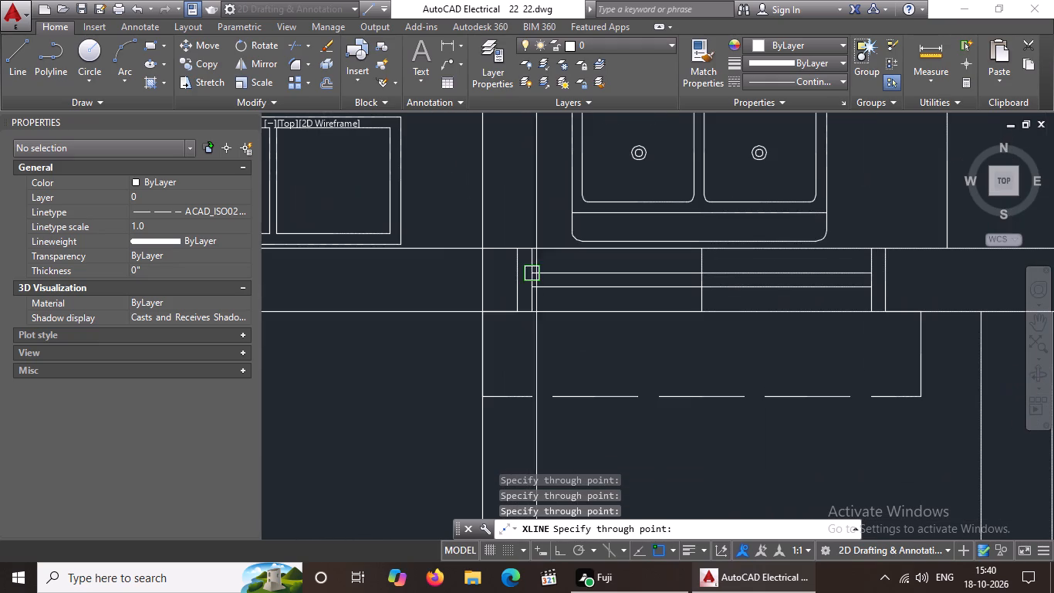
{"action": "left_click", "coordinate": [534, 311]}
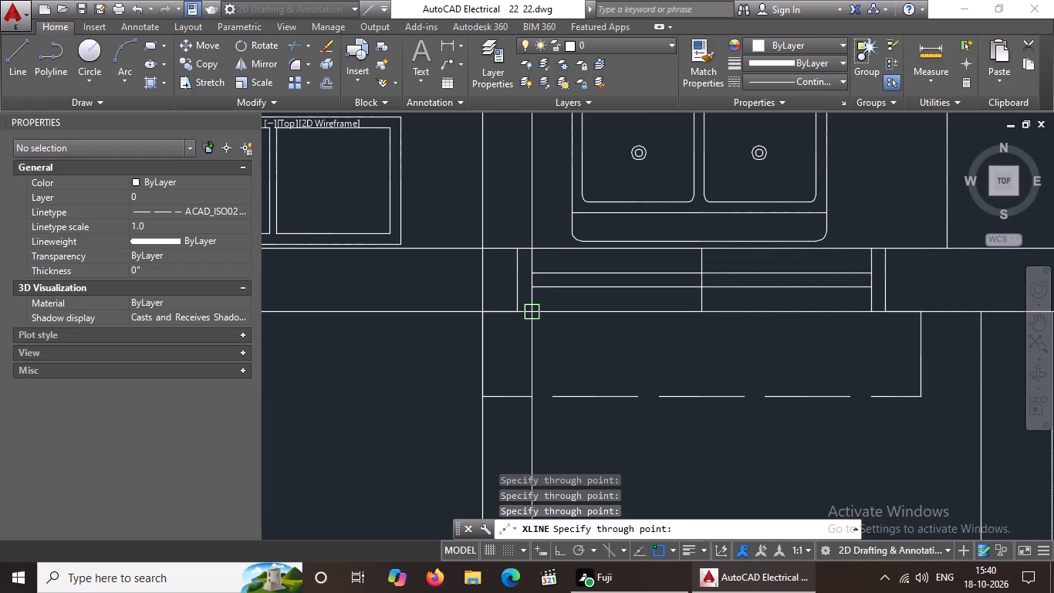
{"action": "left_click", "coordinate": [871, 310]}
{"action": "scroll", "coordinate": [614, 230], "scroll_direction": "down", "scroll_amount": 2}
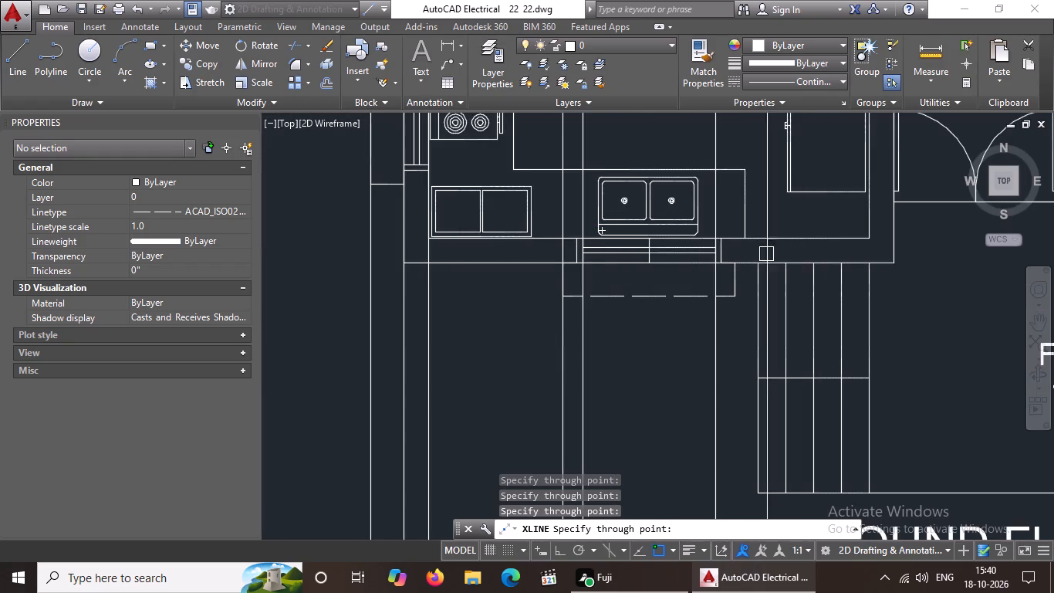
{"action": "scroll", "coordinate": [765, 252], "scroll_direction": "up", "scroll_amount": 3}
{"action": "left_click", "coordinate": [636, 296]}
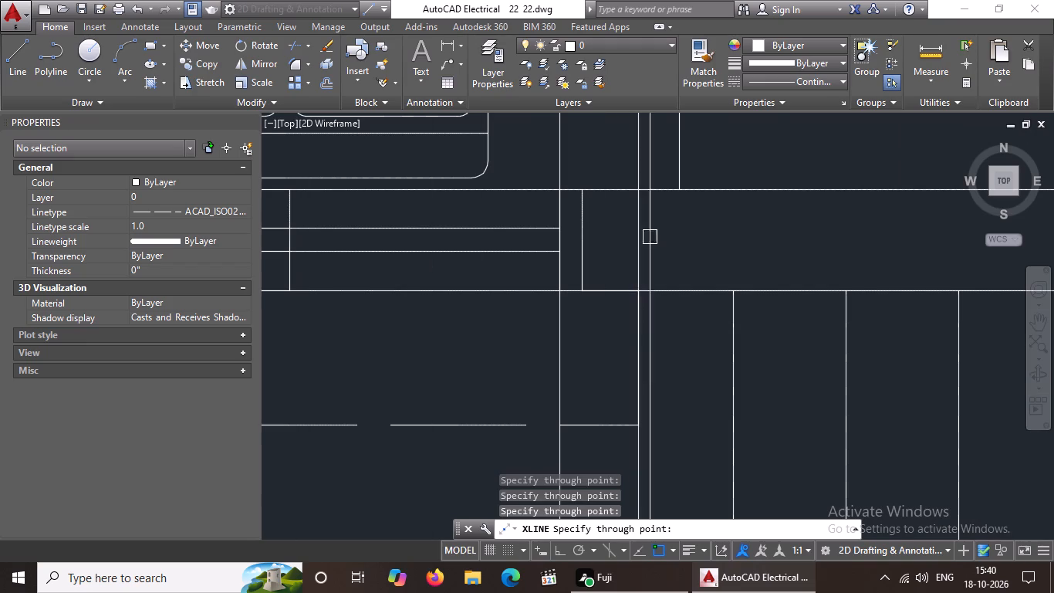
Add vertical construction lines through both sides of the double entrance door between the living room and the veranda.
{"action": "scroll", "coordinate": [673, 238], "scroll_direction": "down", "scroll_amount": 5}
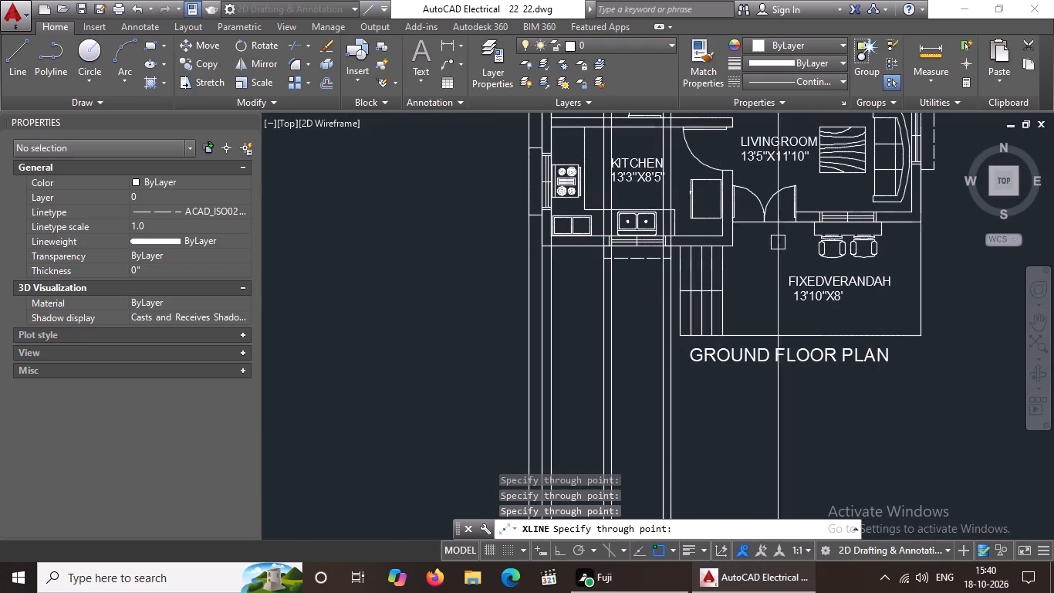
{"action": "middle_click_drag", "start_coordinate": [778, 242], "coordinate": [565, 288]}
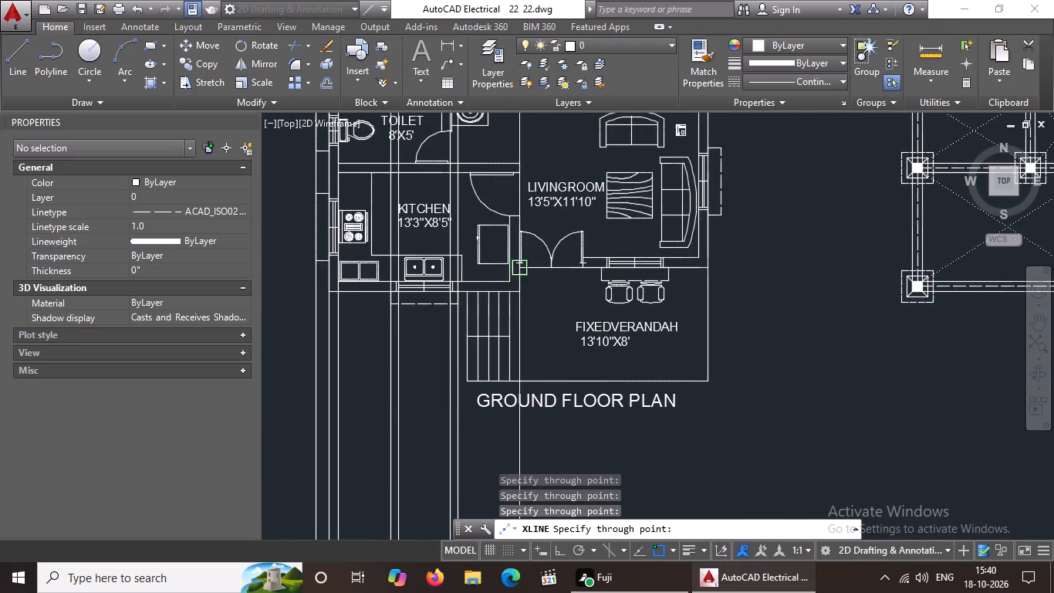
{"action": "scroll", "coordinate": [523, 270], "scroll_direction": "up", "scroll_amount": 1}
{"action": "left_click", "coordinate": [517, 263]}
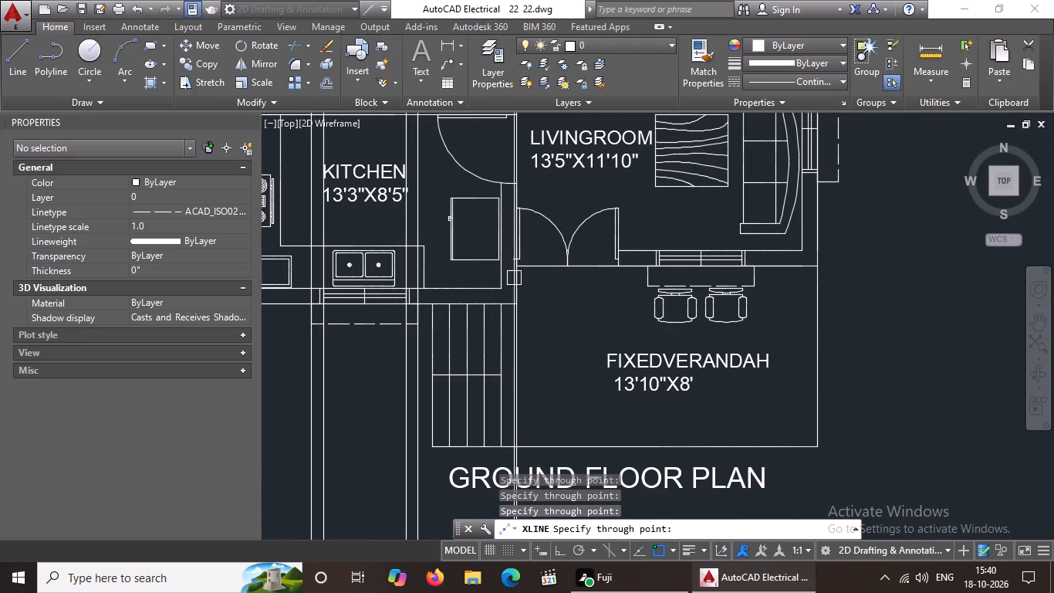
{"action": "scroll", "coordinate": [621, 263], "scroll_direction": "up", "scroll_amount": 2}
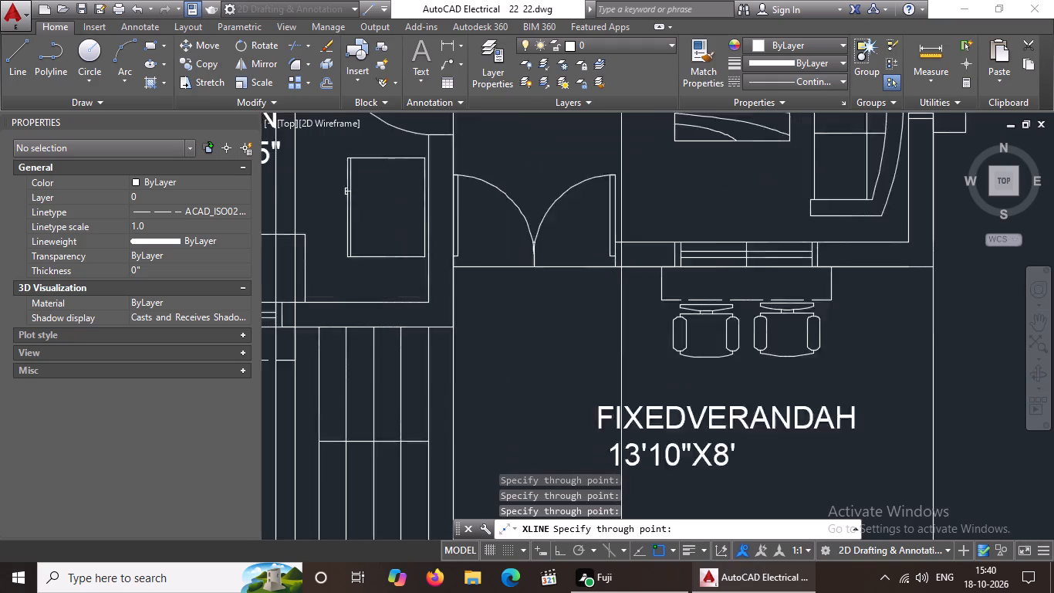
{"action": "left_click", "coordinate": [607, 268]}
Add vertical construction lines through both ends of the veranda window's shade and both sides of its window opening.
{"action": "scroll", "coordinate": [732, 263], "scroll_direction": "down", "scroll_amount": 2}
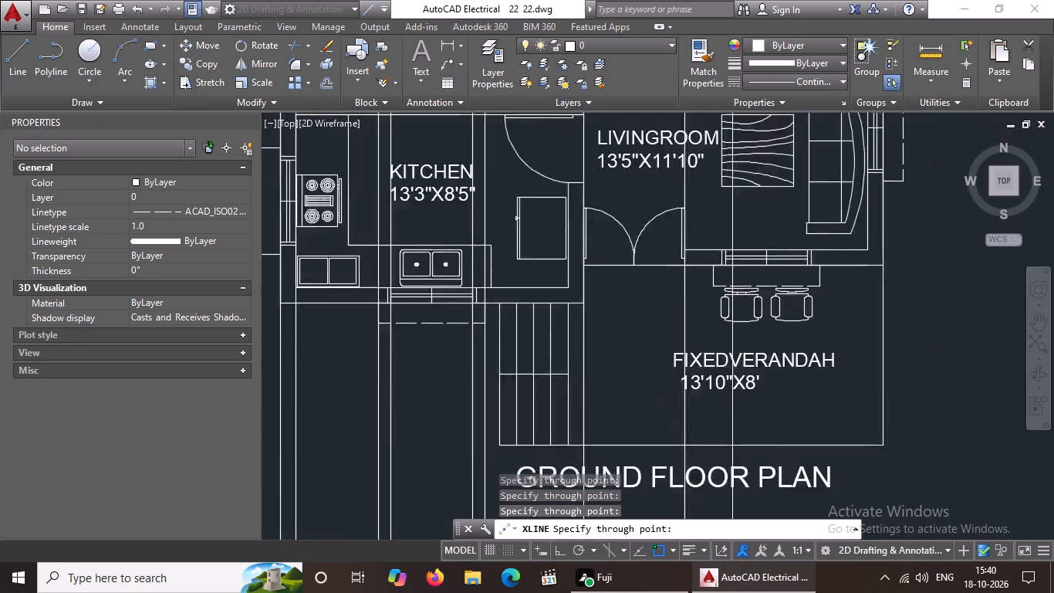
{"action": "scroll", "coordinate": [732, 264], "scroll_direction": "down", "scroll_amount": 1}
{"action": "scroll", "coordinate": [751, 264], "scroll_direction": "up", "scroll_amount": 3}
{"action": "scroll", "coordinate": [644, 242], "scroll_direction": "up", "scroll_amount": 2}
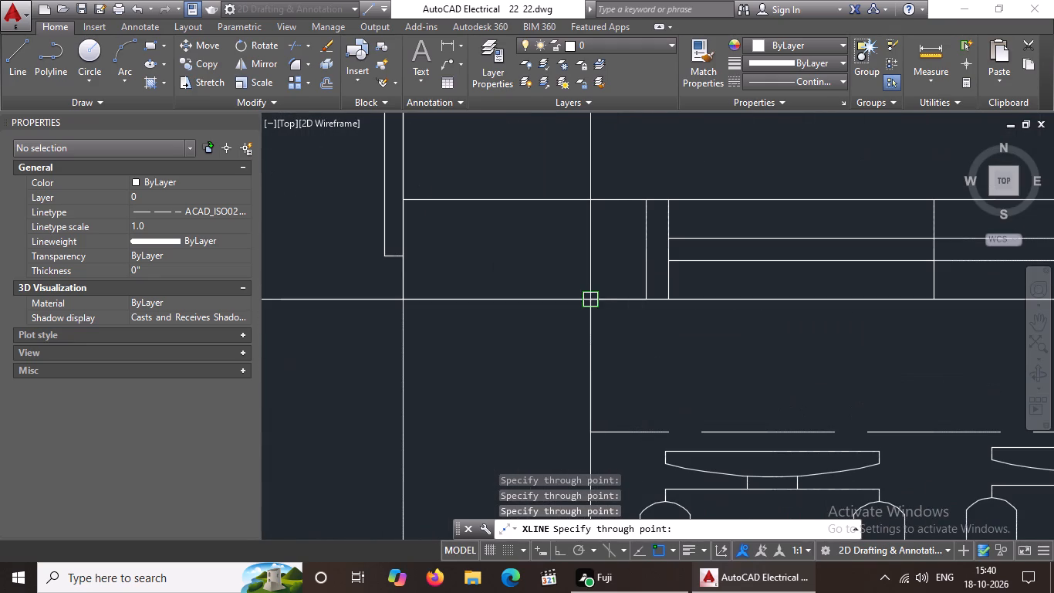
{"action": "left_click", "coordinate": [591, 304]}
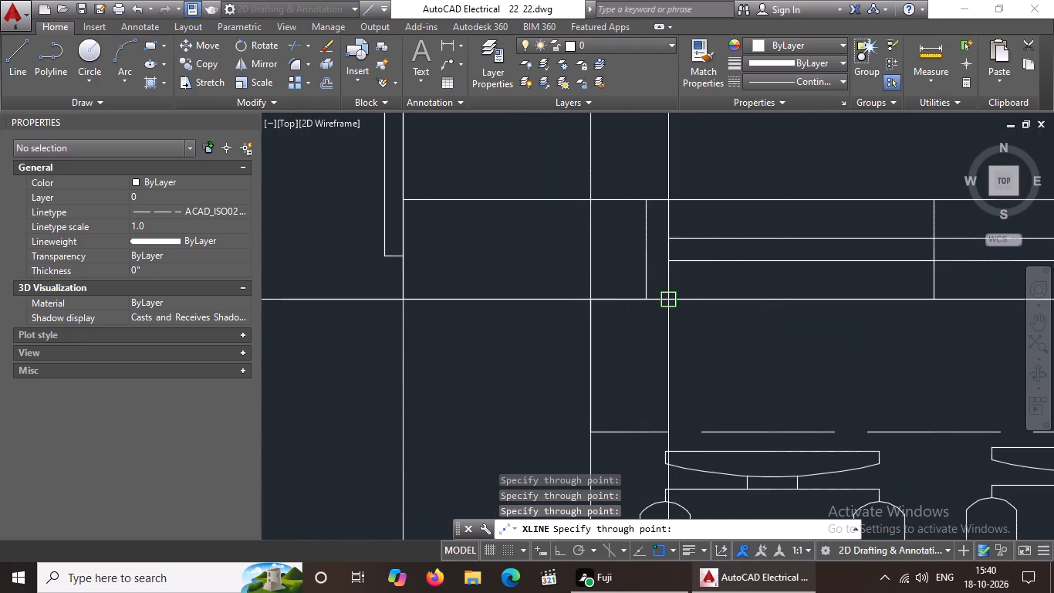
{"action": "left_click", "coordinate": [675, 297]}
{"action": "scroll", "coordinate": [807, 211], "scroll_direction": "down", "scroll_amount": 4}
{"action": "scroll", "coordinate": [898, 226], "scroll_direction": "up", "scroll_amount": 3}
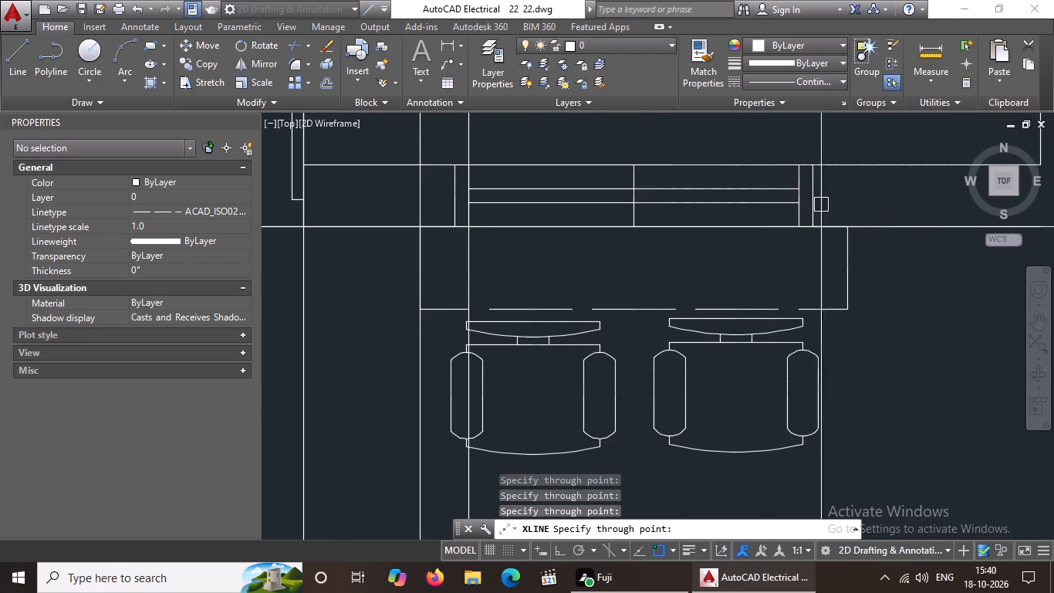
{"action": "left_click", "coordinate": [798, 225]}
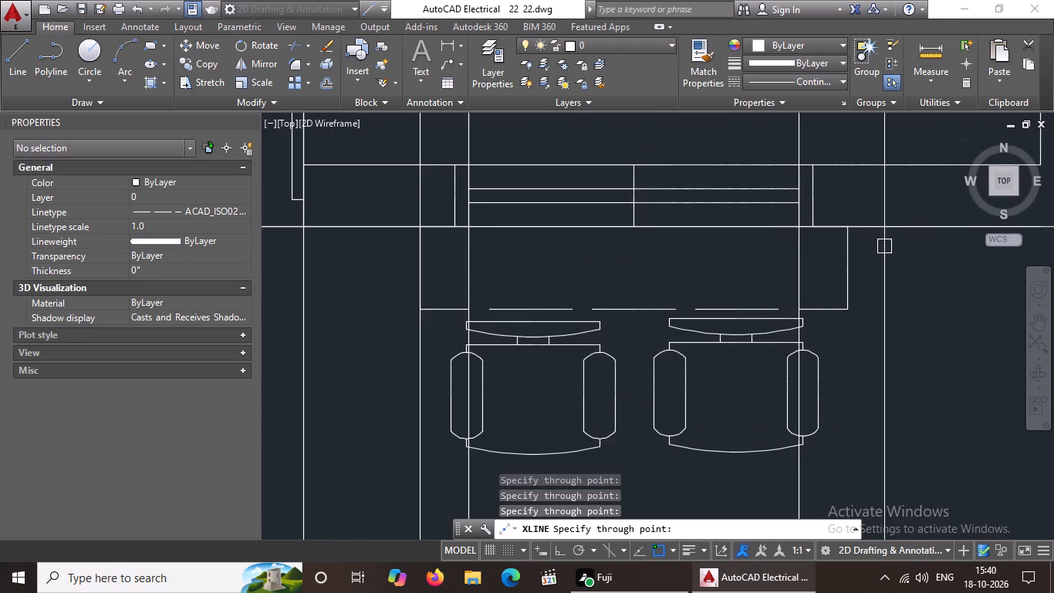
{"action": "left_click", "coordinate": [847, 228]}
{"action": "scroll", "coordinate": [870, 212], "scroll_direction": "down", "scroll_amount": 1}
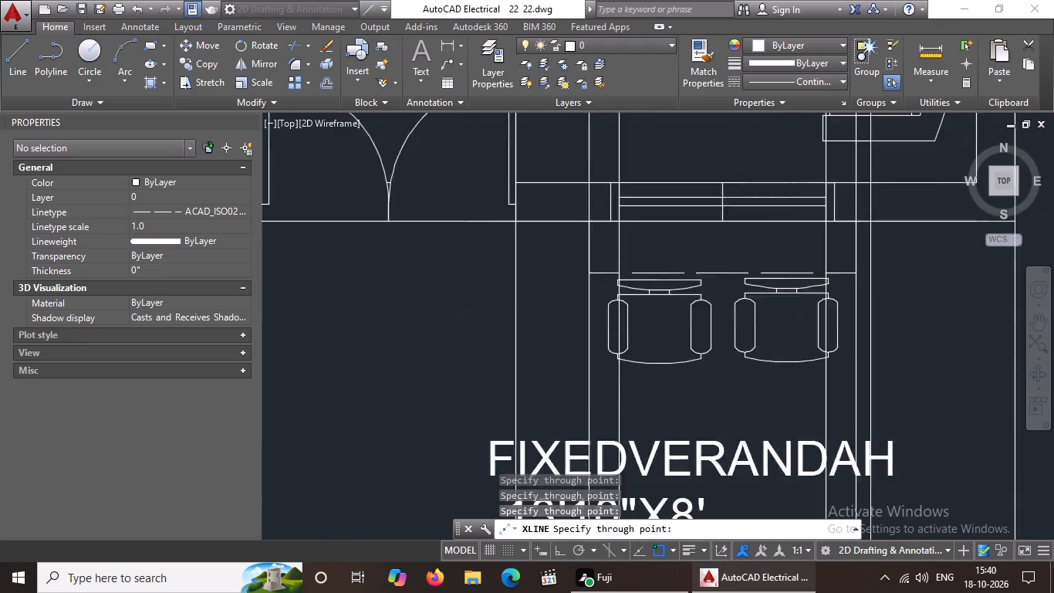
Add vertical construction lines through the inner and outer faces of the living room's right wall and the right window shade's outer end.
{"action": "scroll", "coordinate": [870, 212], "scroll_direction": "down", "scroll_amount": 2}
{"action": "scroll", "coordinate": [916, 183], "scroll_direction": "up", "scroll_amount": 3}
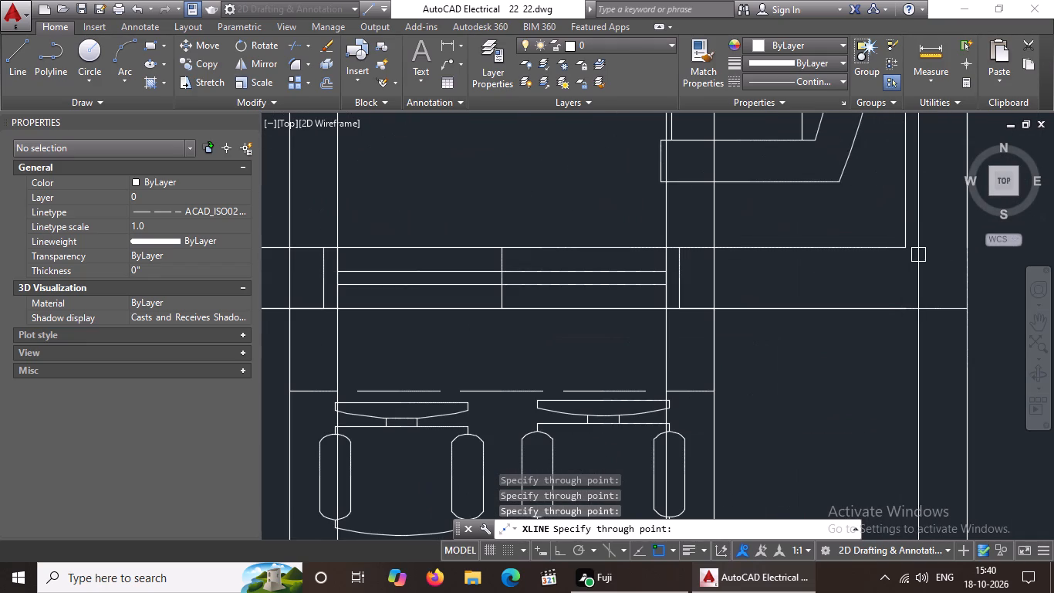
{"action": "left_click", "coordinate": [904, 247]}
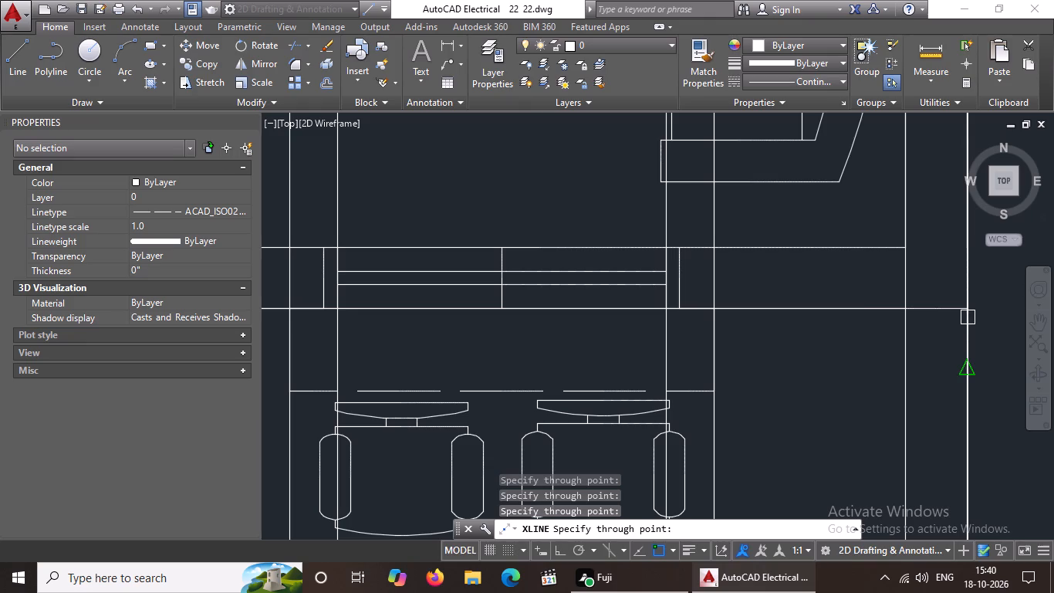
{"action": "left_click", "coordinate": [963, 307]}
{"action": "scroll", "coordinate": [910, 283], "scroll_direction": "down", "scroll_amount": 5}
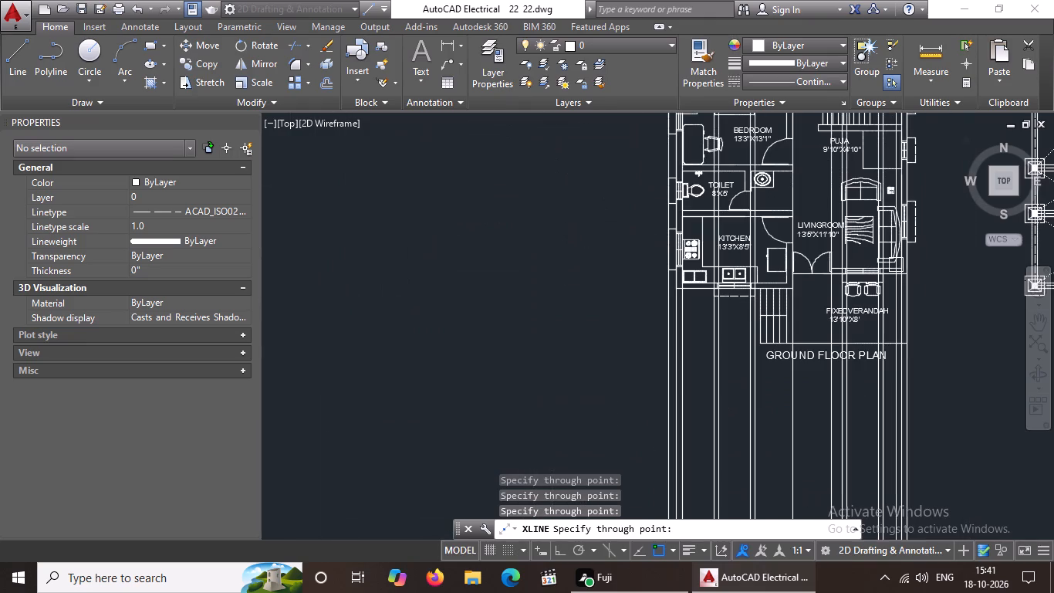
{"action": "middle_click_drag", "start_coordinate": [899, 273], "coordinate": [704, 192]}
{"action": "scroll", "coordinate": [718, 190], "scroll_direction": "down", "scroll_amount": 2}
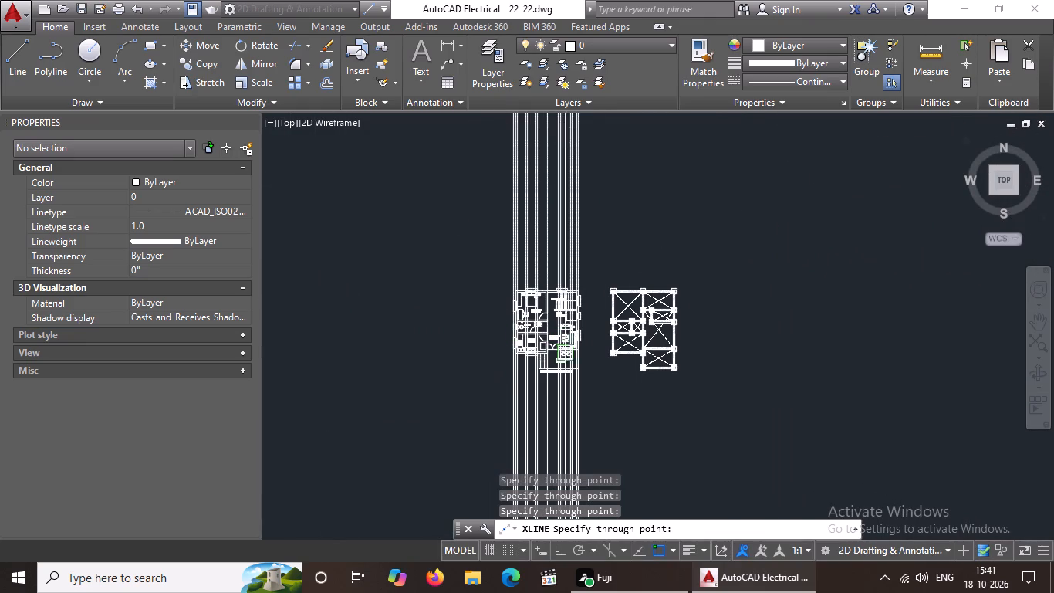
{"action": "scroll", "coordinate": [570, 352], "scroll_direction": "up", "scroll_amount": 5}
{"action": "left_click", "coordinate": [662, 244]}
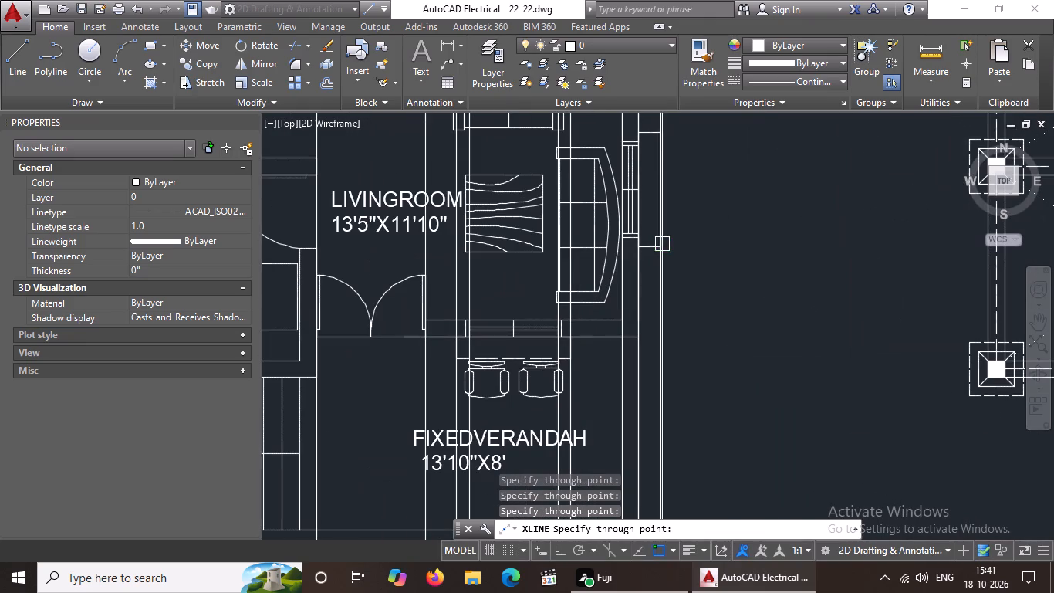
{"action": "scroll", "coordinate": [677, 243], "scroll_direction": "down", "scroll_amount": 4}
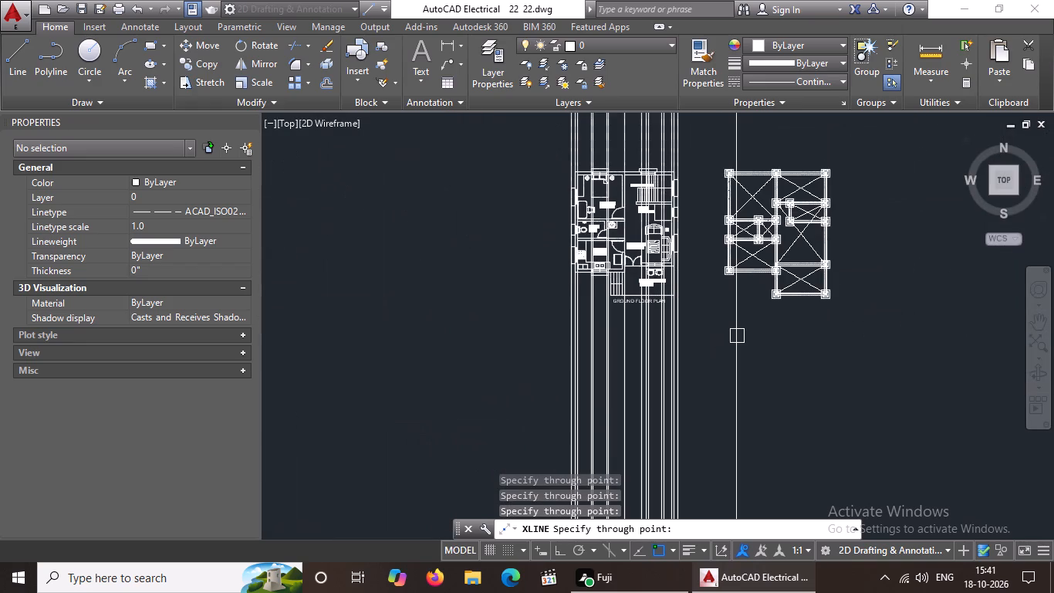
{"action": "key", "text": "Escape"}
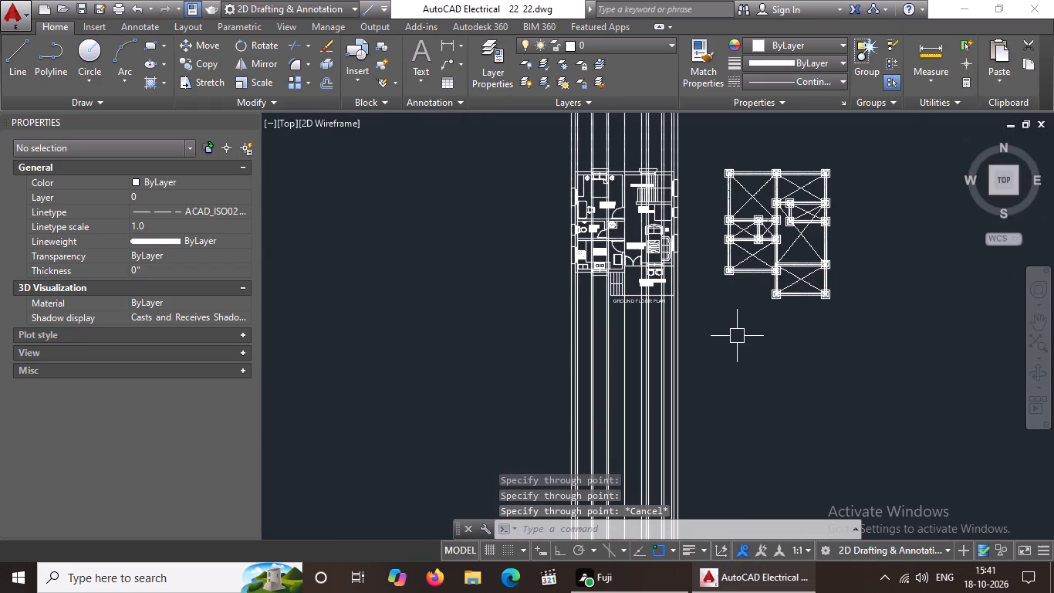
Enable all object snap modes in the drafting settings.
{"action": "scroll", "coordinate": [700, 368], "scroll_direction": "up", "scroll_amount": 2}
{"action": "scroll", "coordinate": [692, 374], "scroll_direction": "down", "scroll_amount": 1}
{"action": "middle_click_drag", "start_coordinate": [685, 395], "coordinate": [687, 373]}
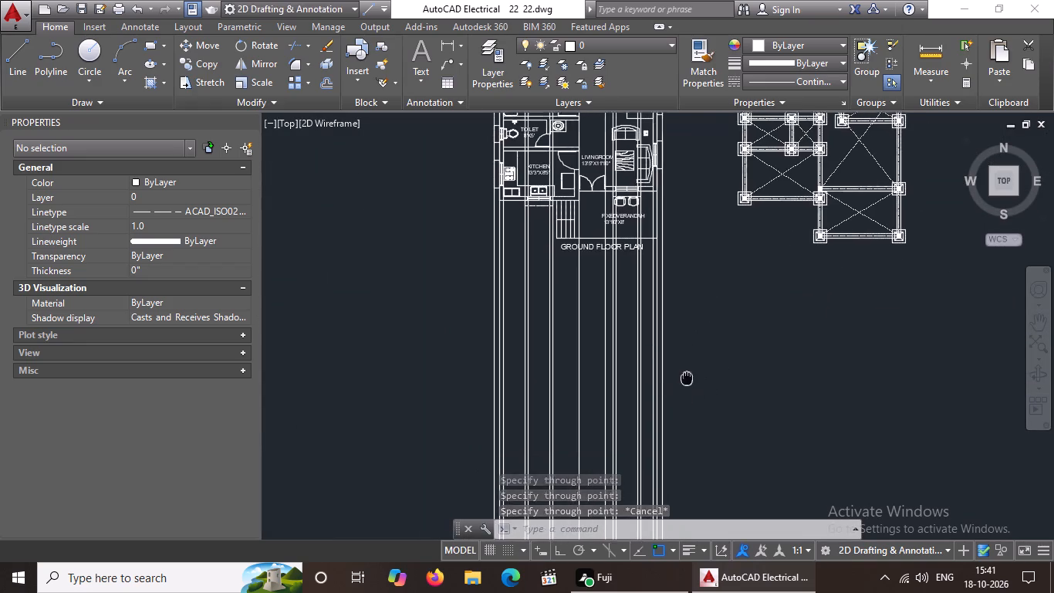
{"action": "middle_click_drag", "start_coordinate": [687, 373], "coordinate": [699, 330]}
{"action": "scroll", "coordinate": [701, 320], "scroll_direction": "down", "scroll_amount": 2}
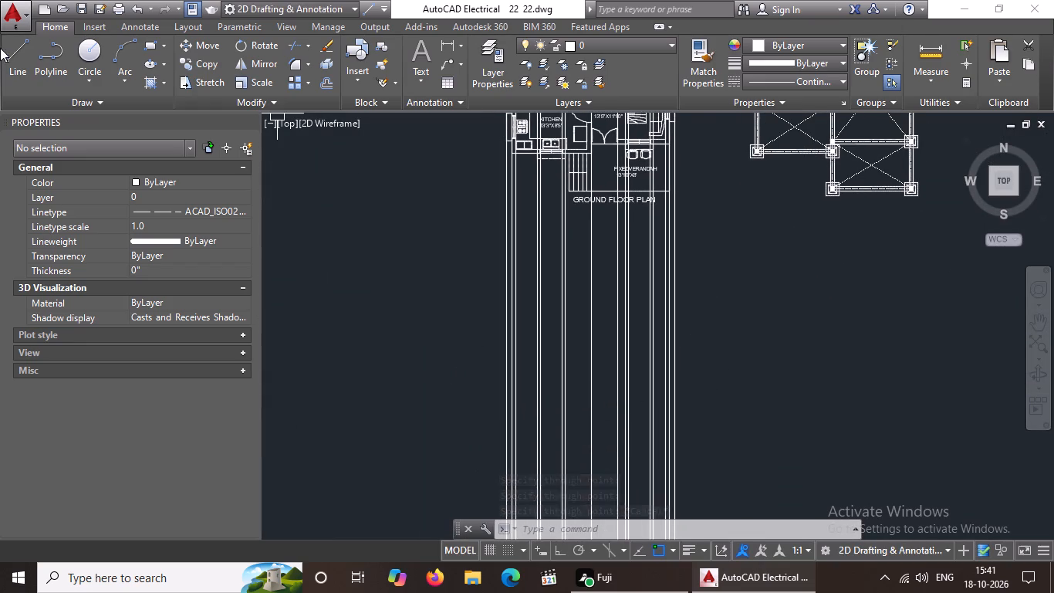
{"action": "left_click", "coordinate": [14, 62]}
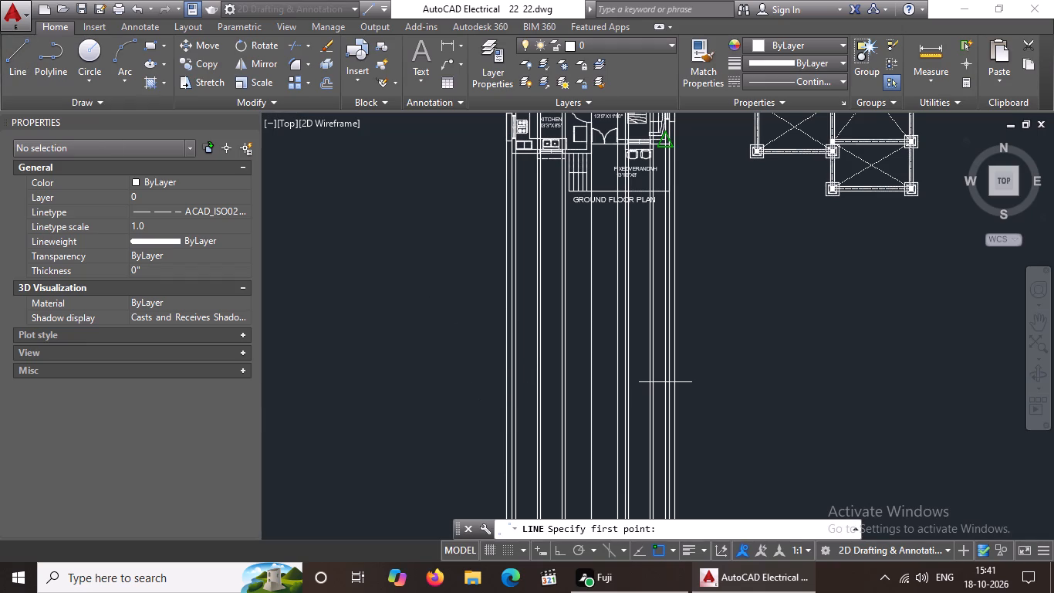
{"action": "key", "text": "Escape"}
{"action": "type", "text": "OS"}
{"action": "key", "text": "space"}
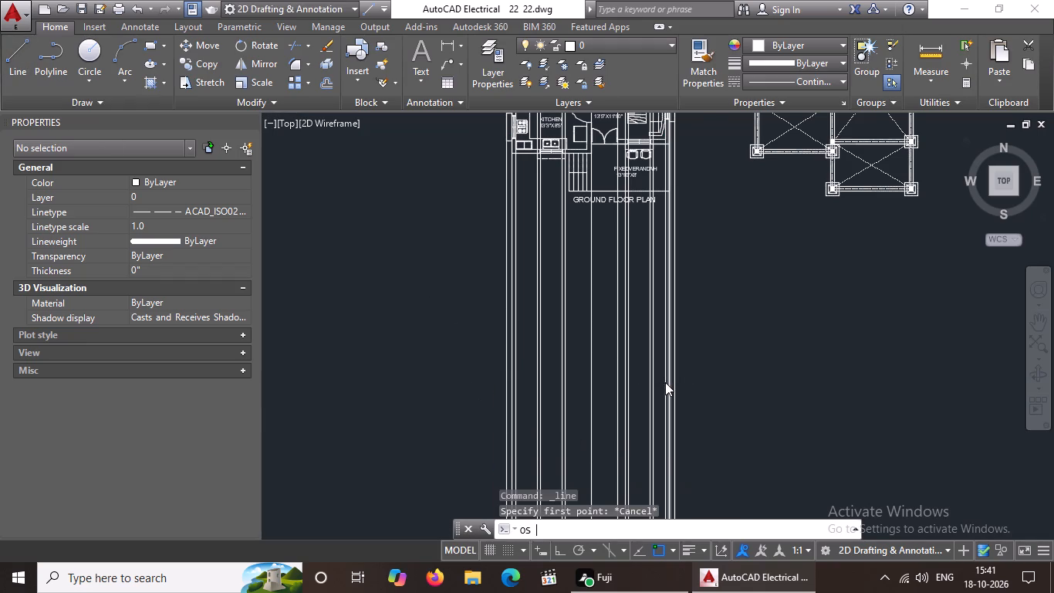
{"action": "left_click", "coordinate": [645, 197]}
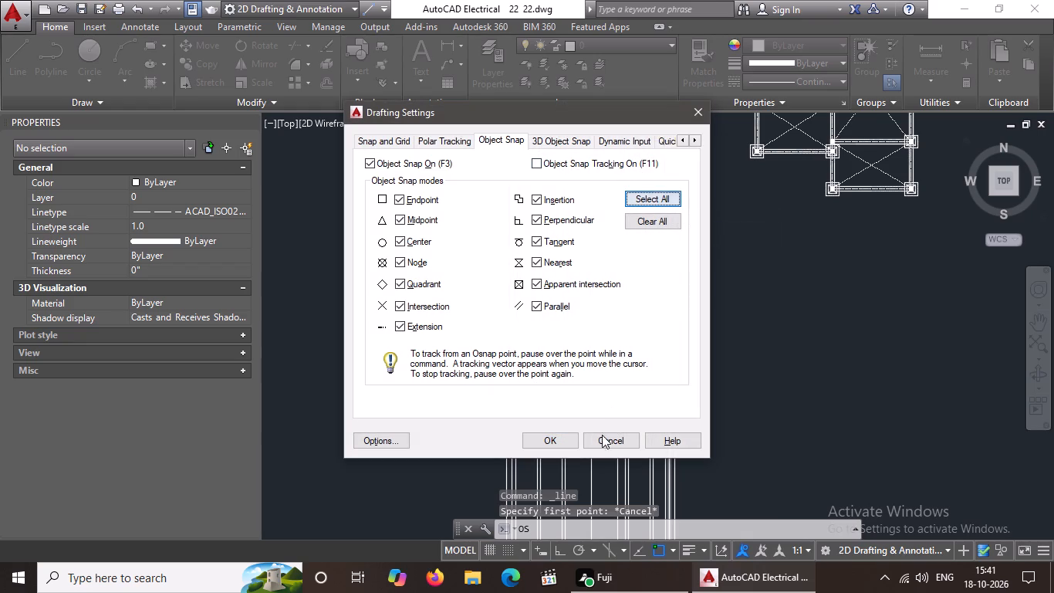
{"action": "left_click", "coordinate": [557, 436]}
Draw a horizontal base line below the ground floor plan, from the leftmost to the rightmost vertical construction line, with Ortho on.
{"action": "type", "text": "L"}
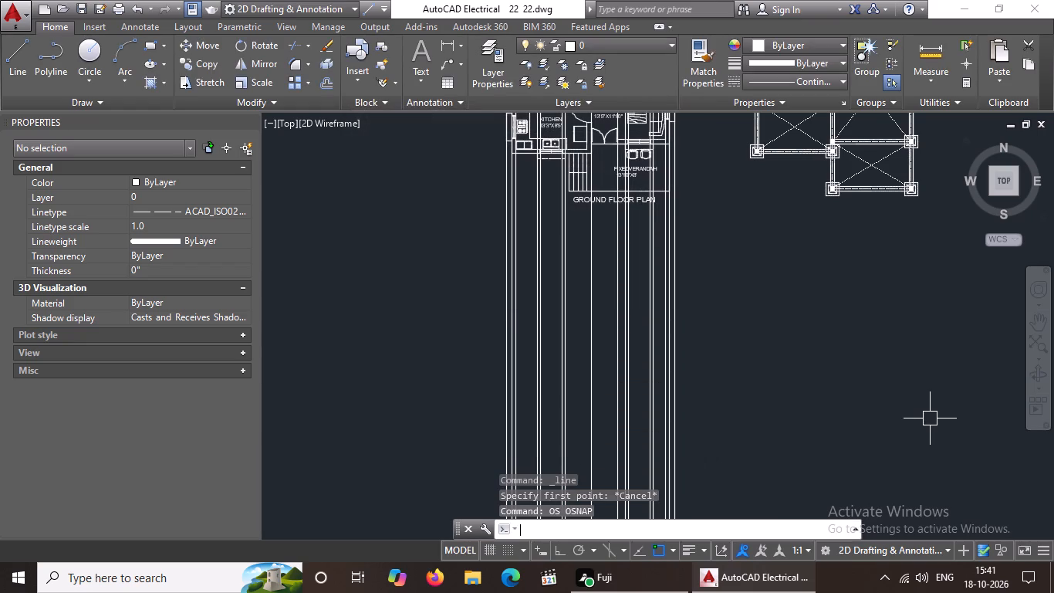
{"action": "key", "text": "space"}
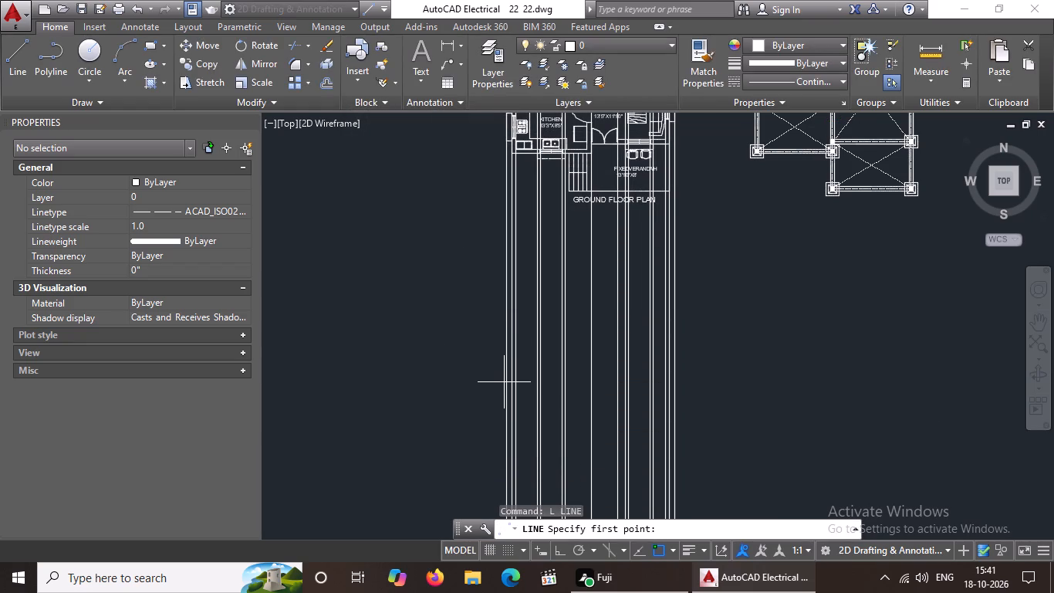
{"action": "left_click", "coordinate": [506, 381]}
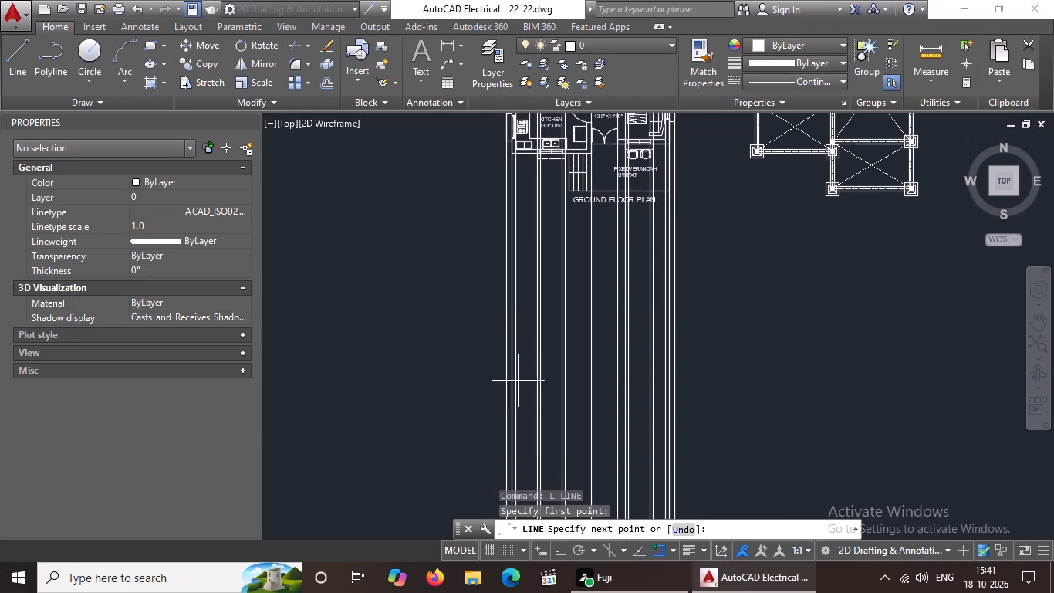
{"action": "left_click", "coordinate": [566, 557]}
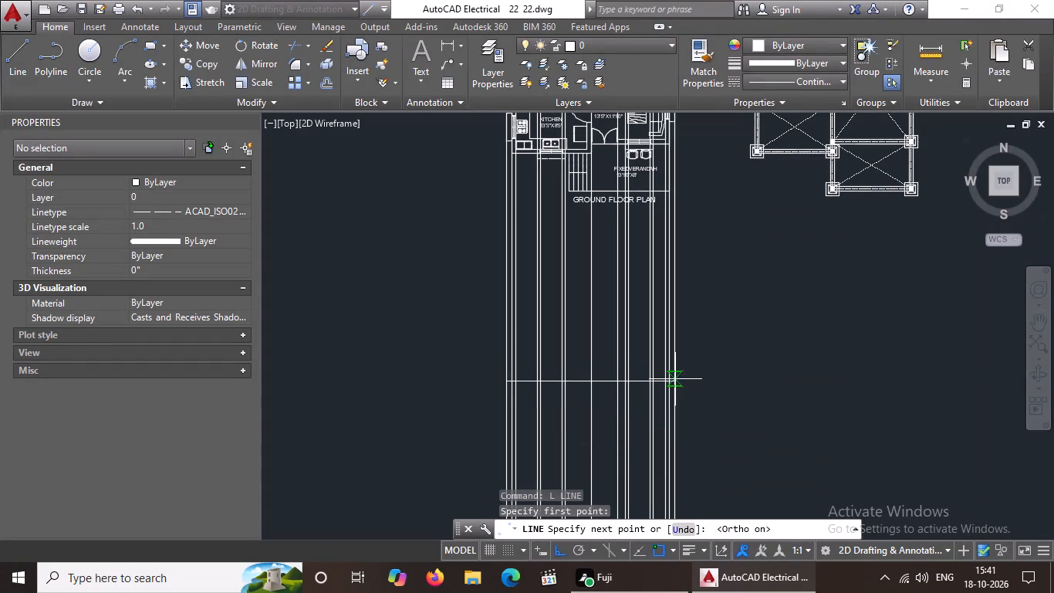
{"action": "scroll", "coordinate": [677, 380], "scroll_direction": "up", "scroll_amount": 2}
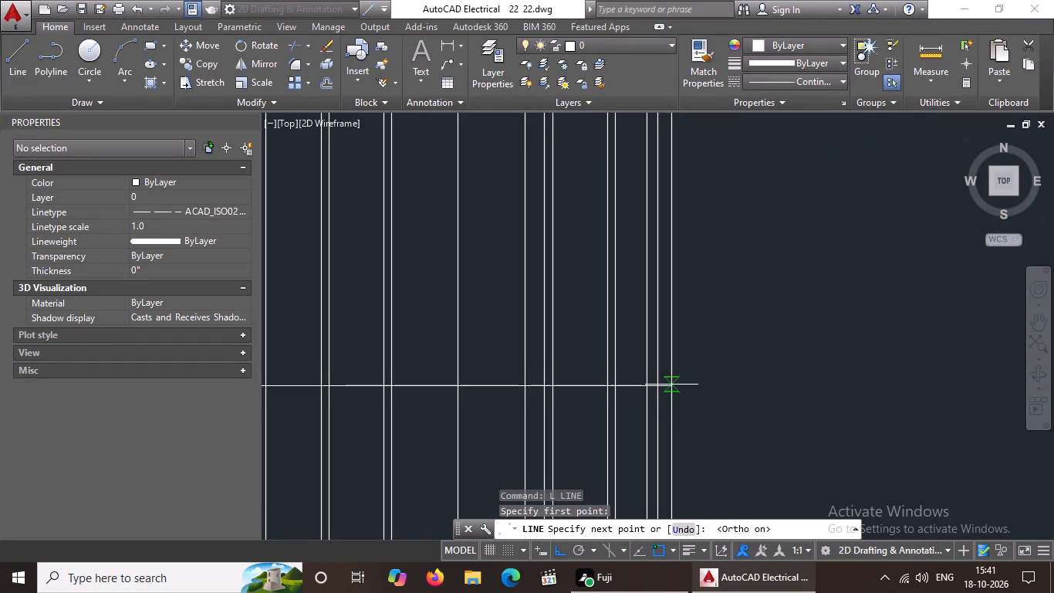
{"action": "left_click", "coordinate": [671, 388]}
{"action": "scroll", "coordinate": [712, 378], "scroll_direction": "down", "scroll_amount": 4}
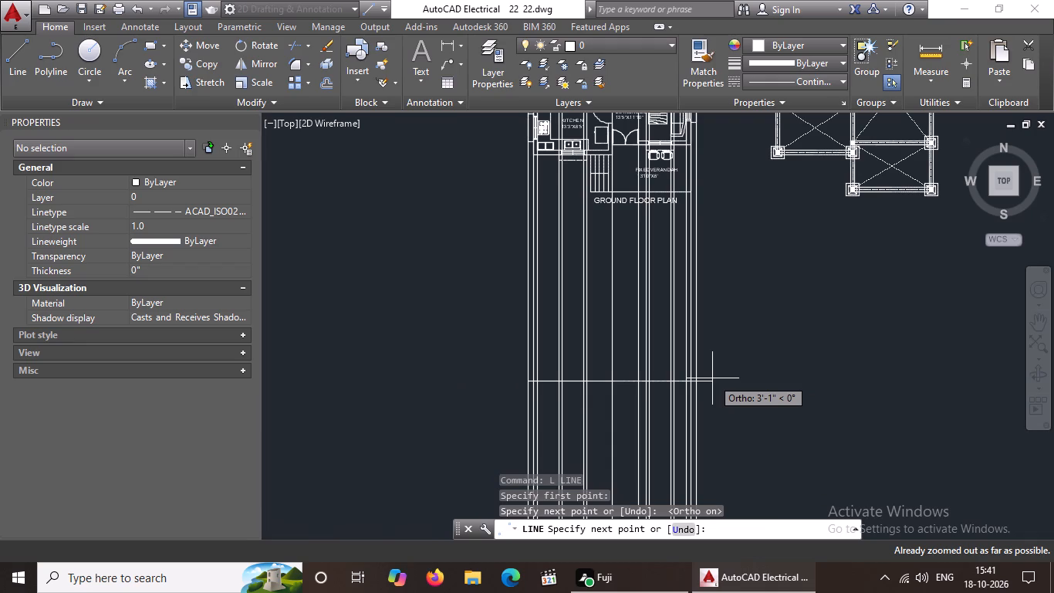
{"action": "key", "text": "Escape"}
Offset the horizontal base line 1'6" upward.
{"action": "key", "text": "o"}
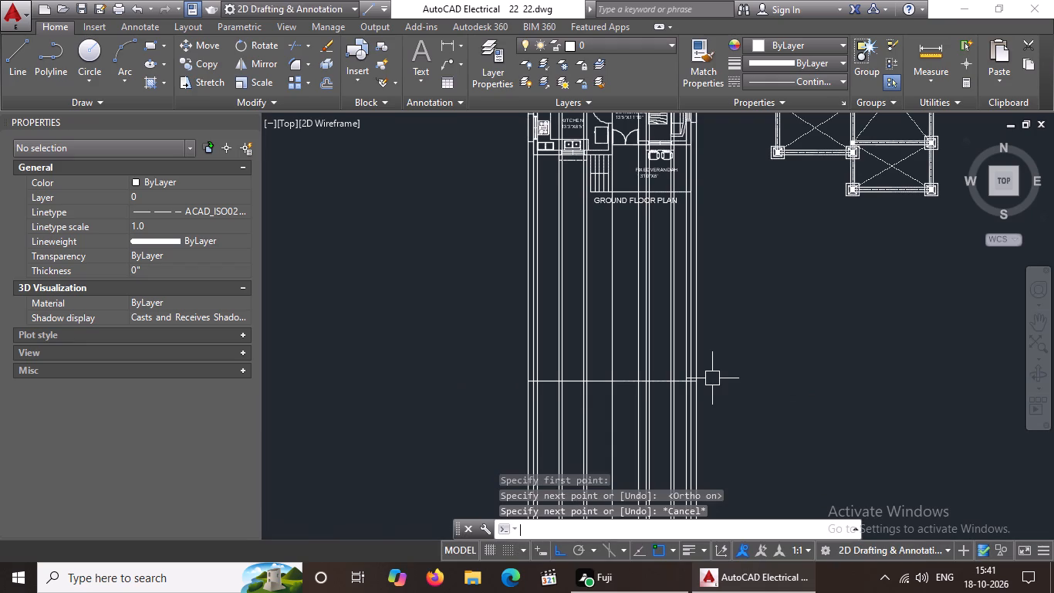
{"action": "key", "text": "Return"}
{"action": "type", "text": "1'"}
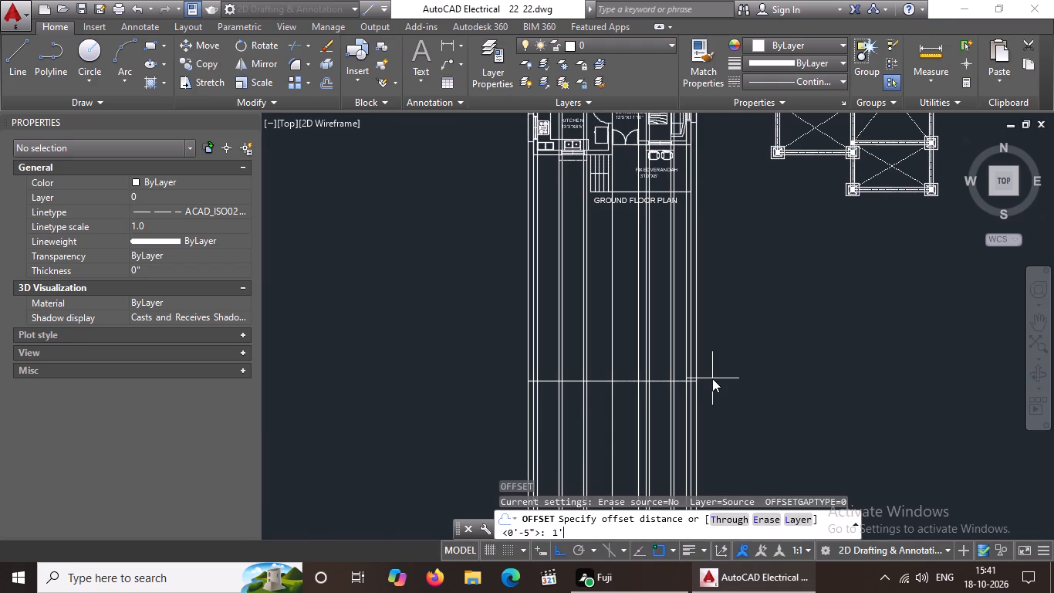
{"action": "type", "text": "6\""}
{"action": "key", "text": "Return"}
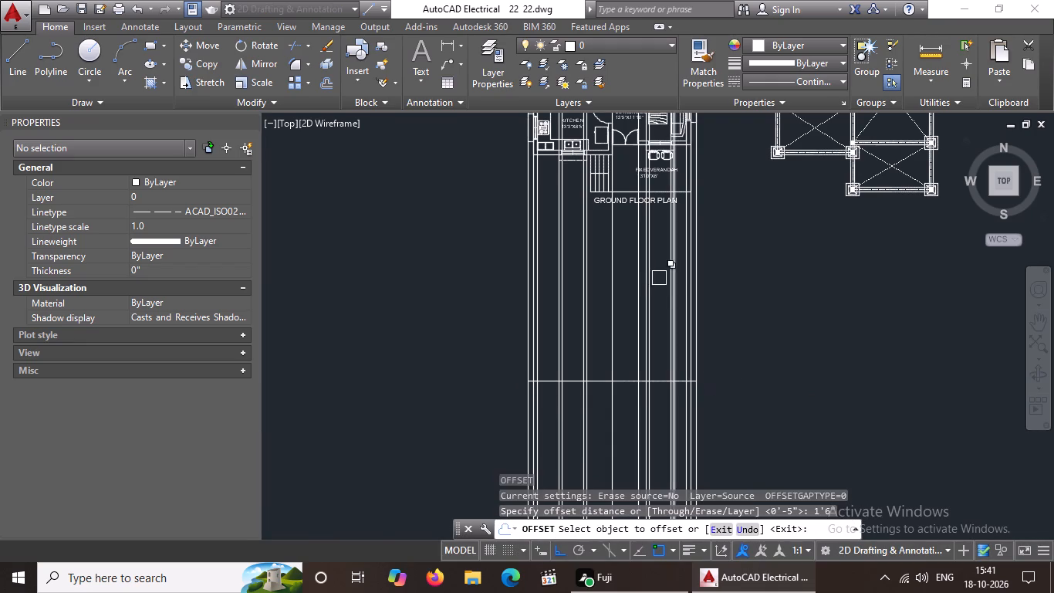
{"action": "scroll", "coordinate": [630, 379], "scroll_direction": "up", "scroll_amount": 2}
{"action": "left_click", "coordinate": [620, 384]}
{"action": "left_click", "coordinate": [622, 321]}
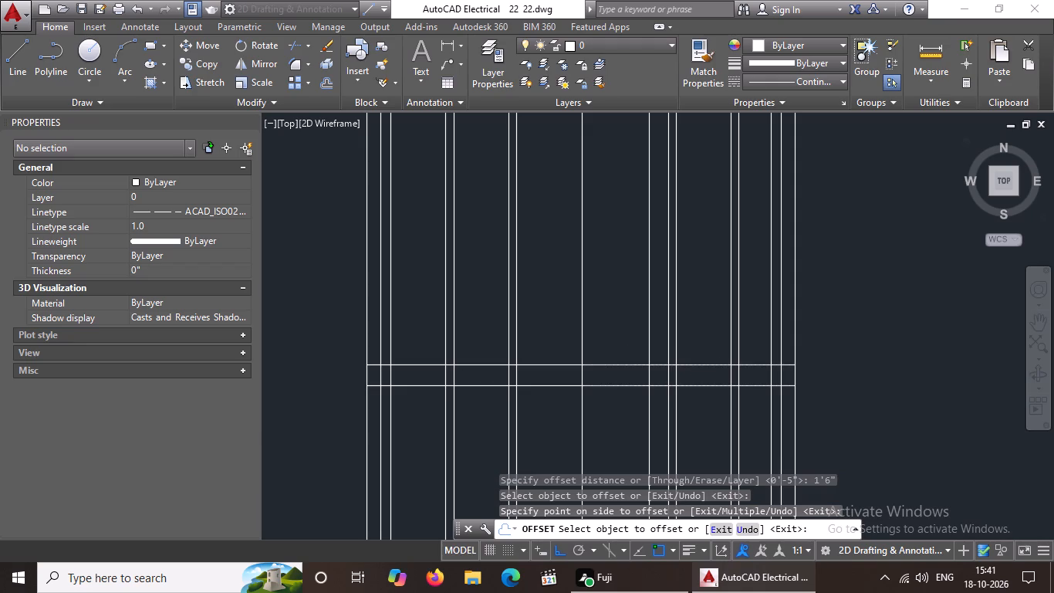
{"action": "key", "text": "Escape"}
Offset the upper of the two horizontal lines 10' upward.
{"action": "key", "text": "o"}
{"action": "key", "text": "Return"}
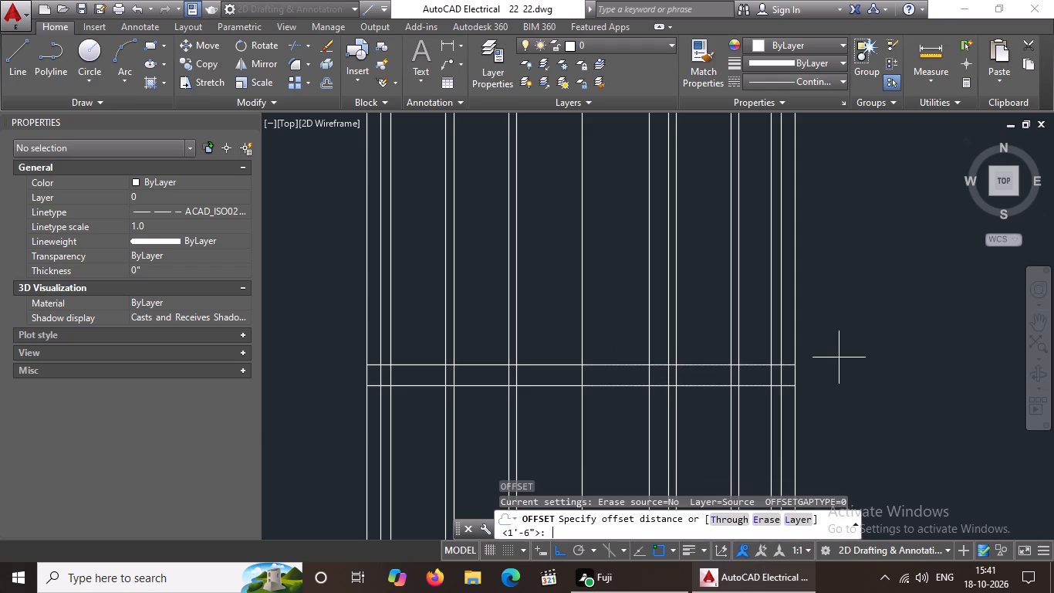
{"action": "type", "text": "10'"}
{"action": "key", "text": "Return"}
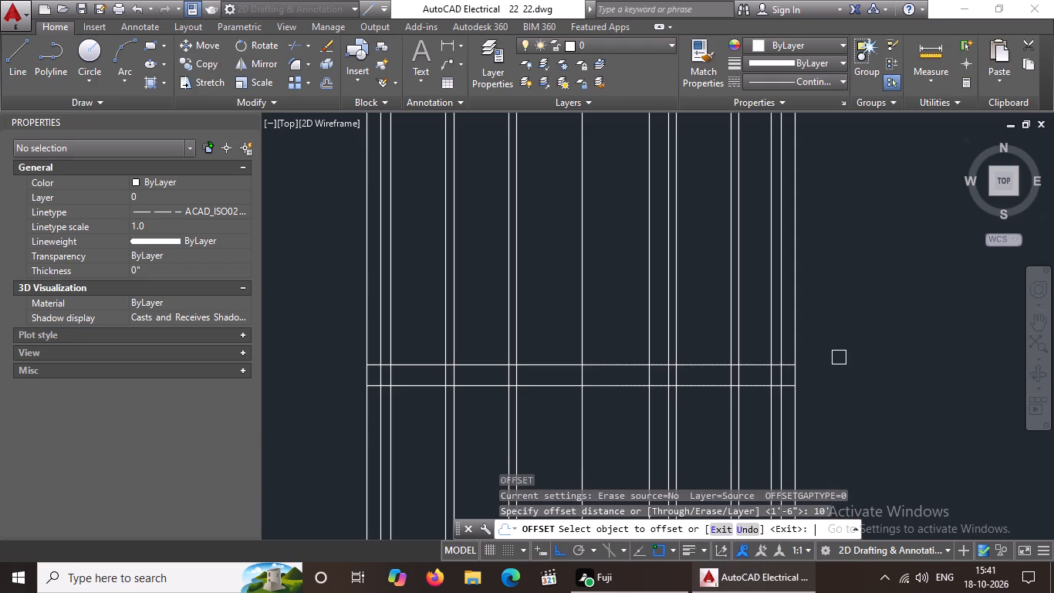
{"action": "left_click", "coordinate": [542, 366]}
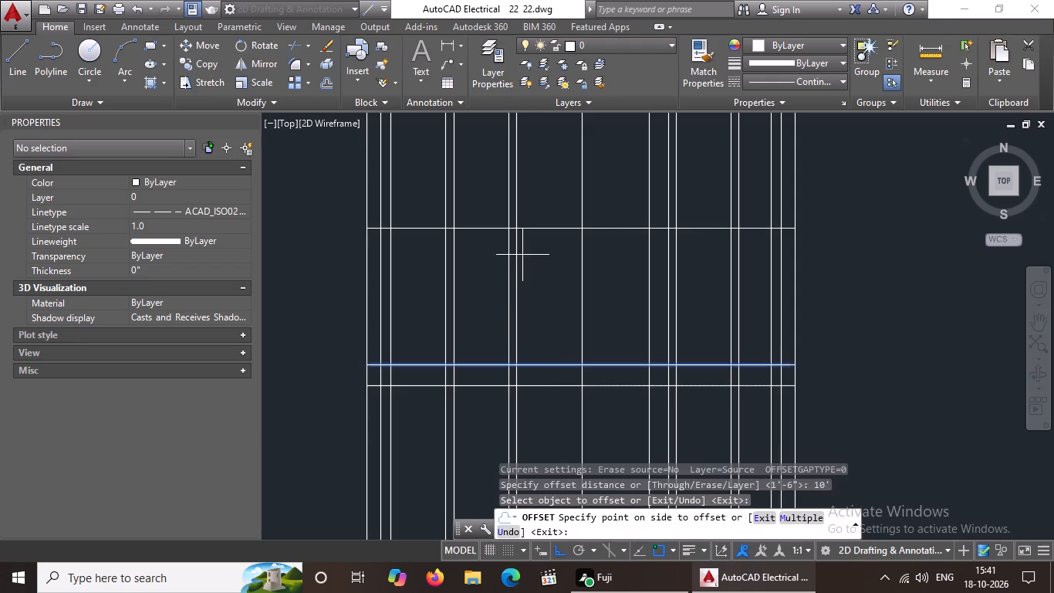
{"action": "left_click", "coordinate": [522, 255]}
{"action": "scroll", "coordinate": [539, 254], "scroll_direction": "down", "scroll_amount": 1}
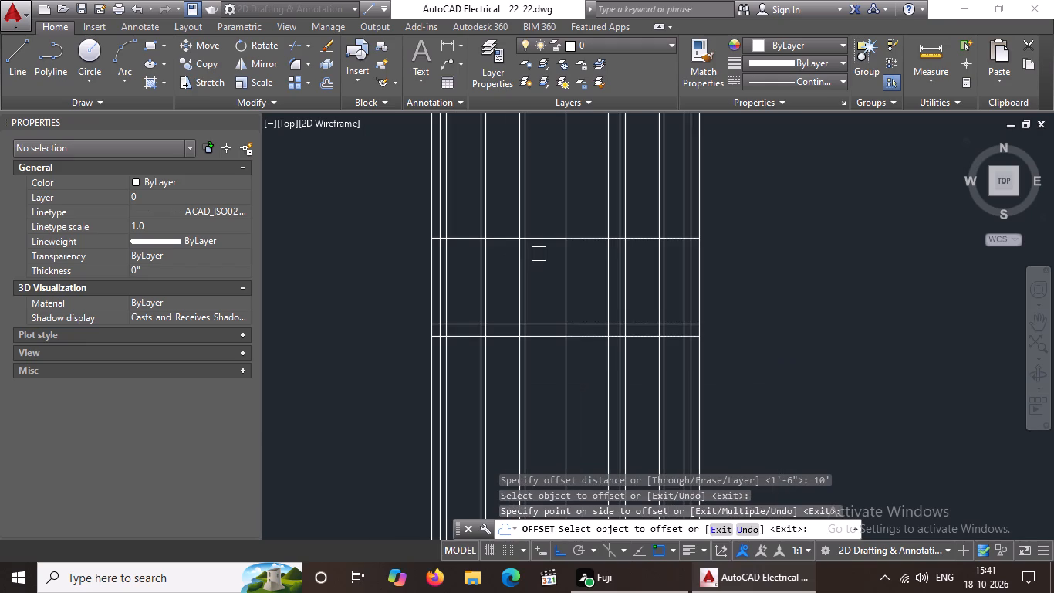
{"action": "key", "text": "Escape"}
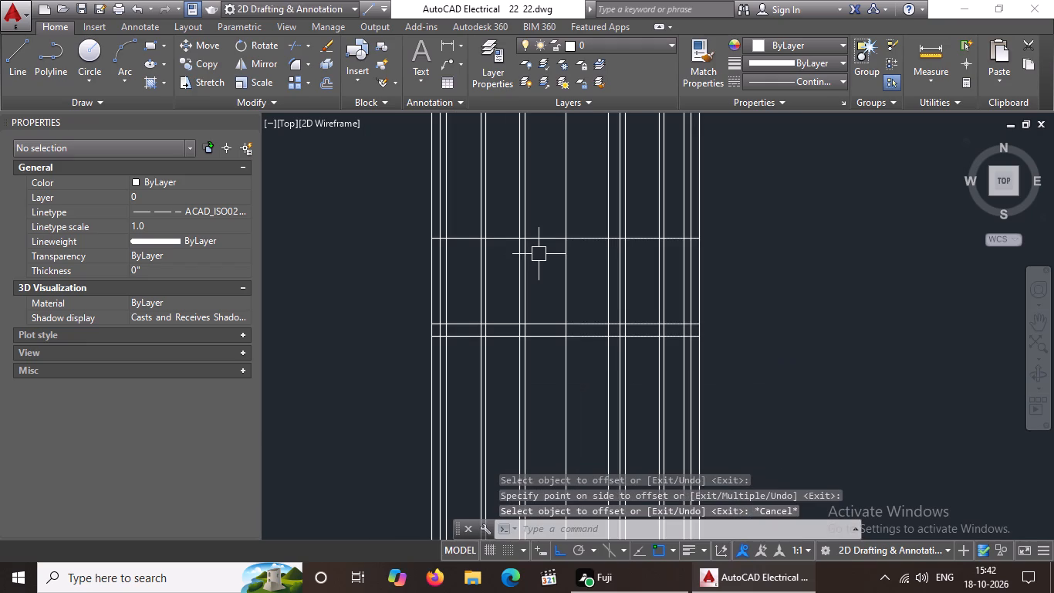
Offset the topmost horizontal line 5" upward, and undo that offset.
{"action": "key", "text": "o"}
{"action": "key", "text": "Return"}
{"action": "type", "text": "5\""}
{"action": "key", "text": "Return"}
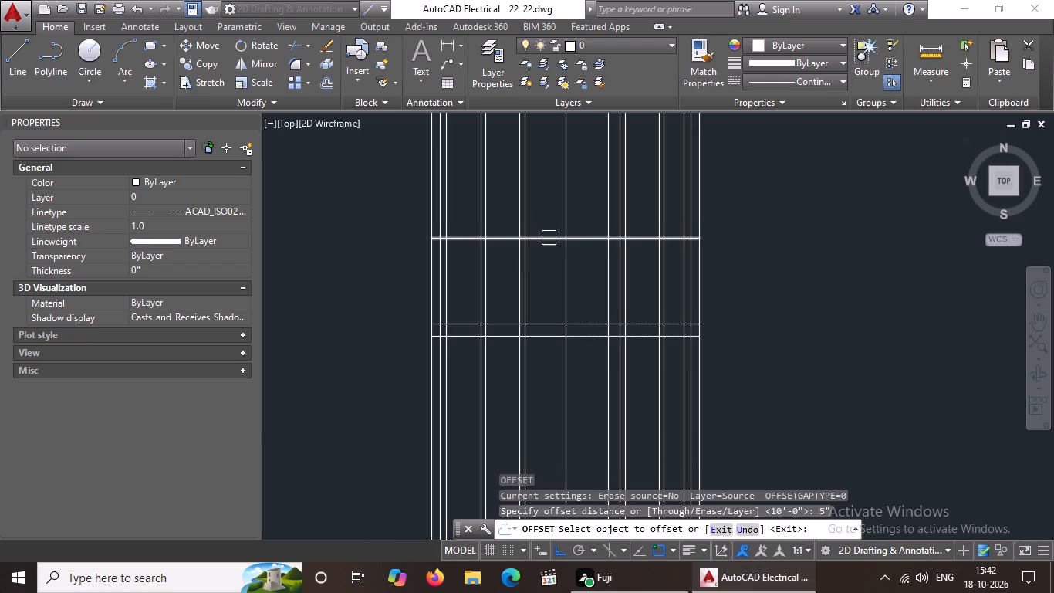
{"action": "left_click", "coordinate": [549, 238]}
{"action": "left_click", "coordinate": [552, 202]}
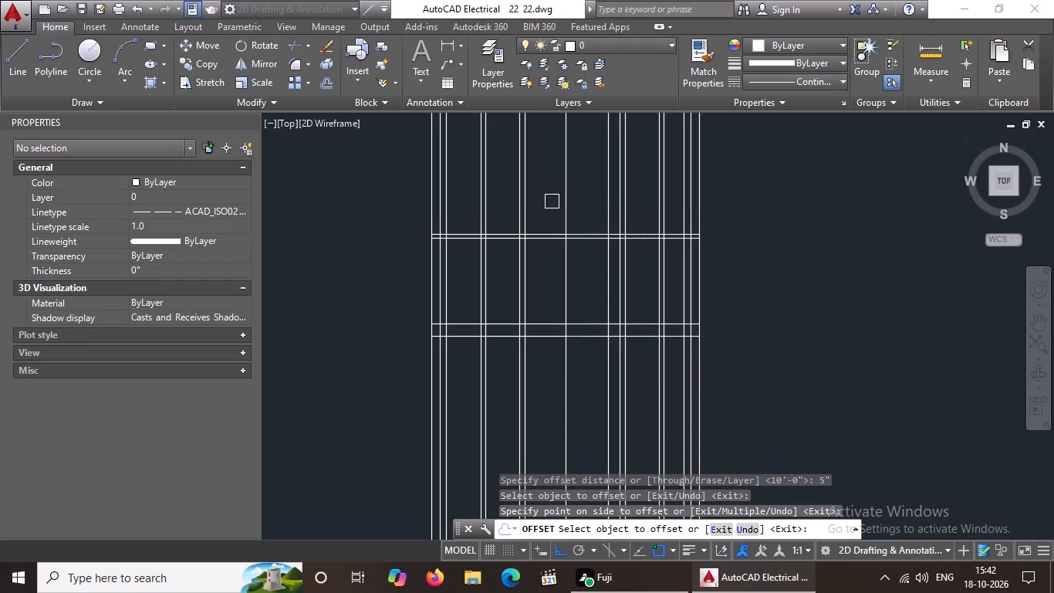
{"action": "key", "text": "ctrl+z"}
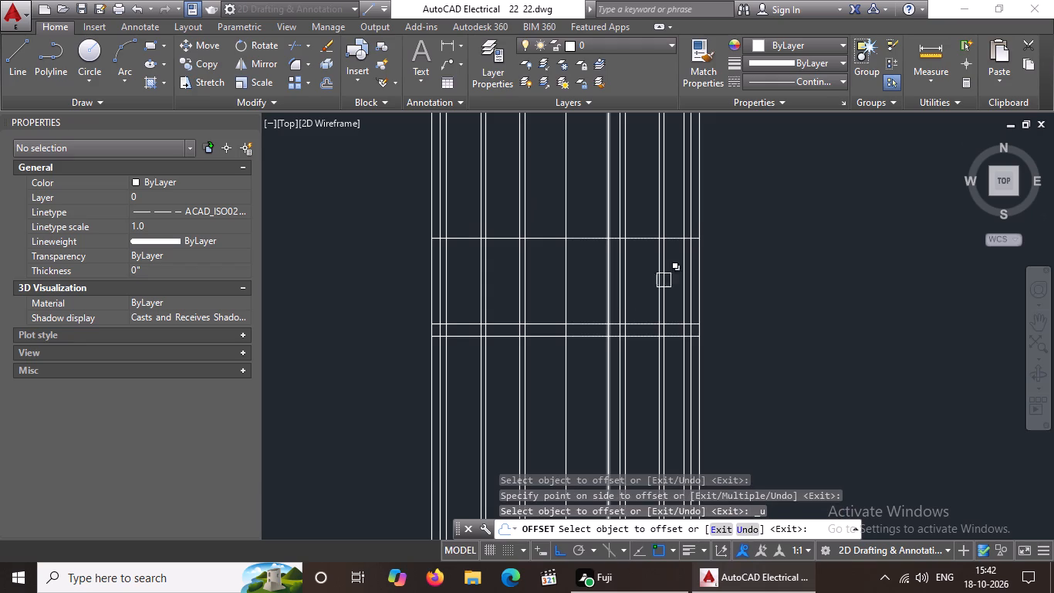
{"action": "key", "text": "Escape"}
Offset the topmost horizontal line 6" upward.
{"action": "key", "text": "o"}
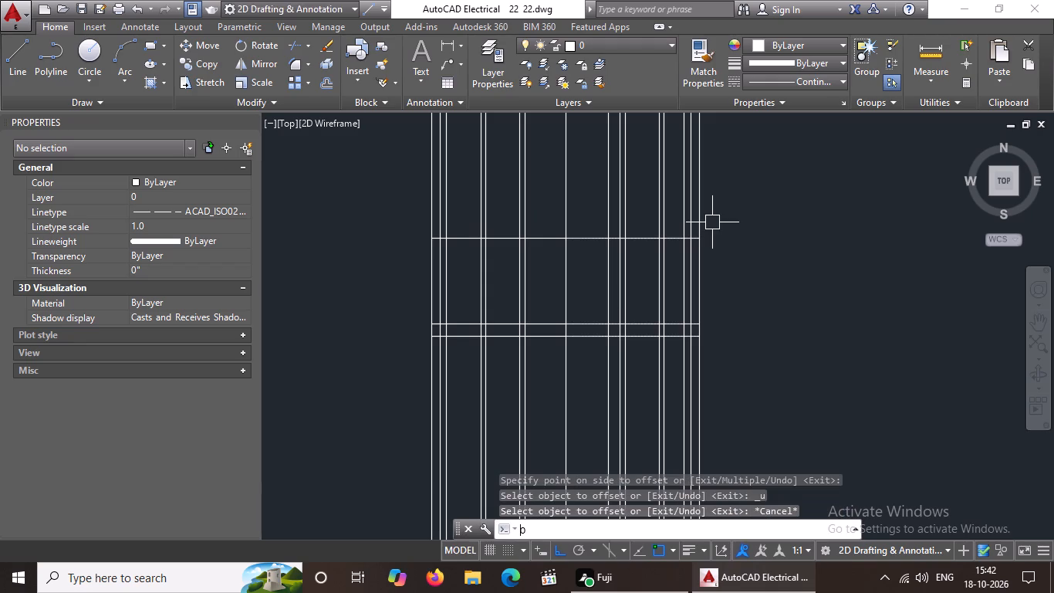
{"action": "key", "text": "Return"}
{"action": "key", "text": "6"}
{"action": "key", "text": "shift+quotedbl"}
{"action": "key", "text": "Return"}
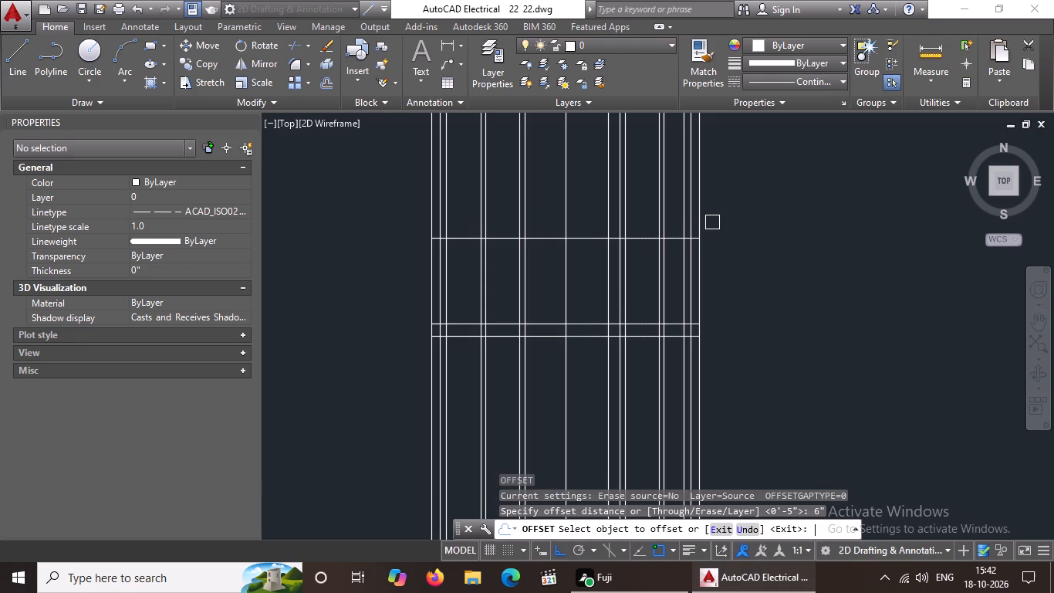
{"action": "left_click", "coordinate": [600, 235]}
{"action": "left_click", "coordinate": [593, 194]}
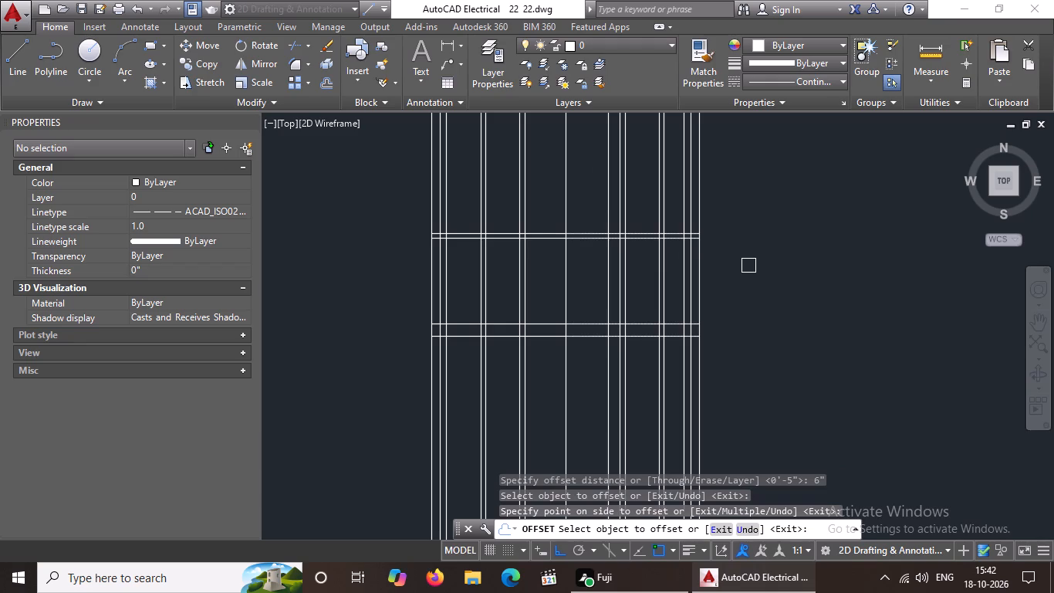
{"action": "key", "text": "Escape"}
Offset the topmost horizontal line 3' upward.
{"action": "key", "text": "o"}
{"action": "key", "text": "Return"}
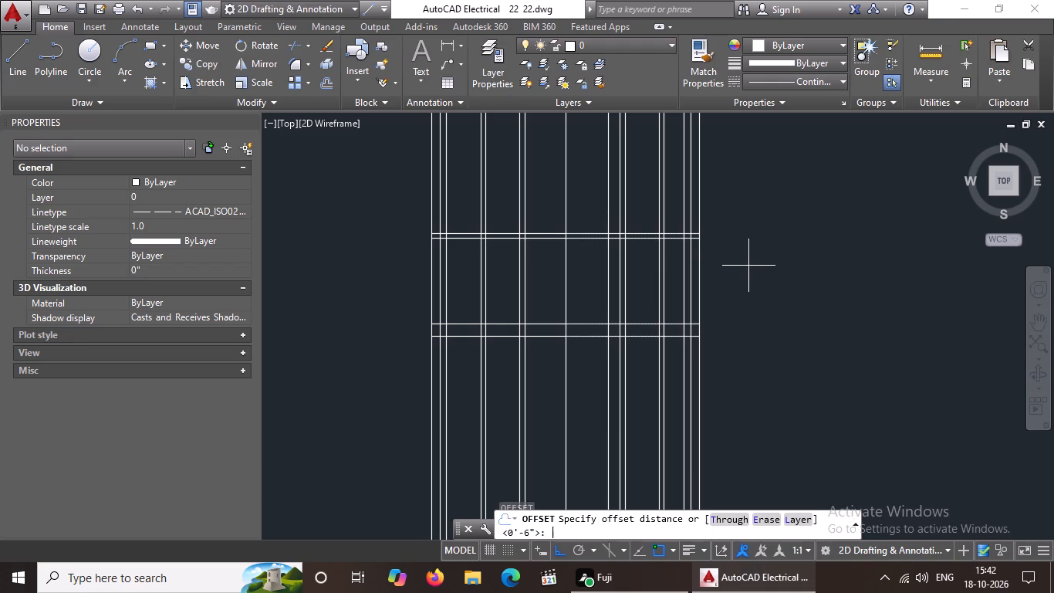
{"action": "type", "text": "3'"}
{"action": "key", "text": "Return"}
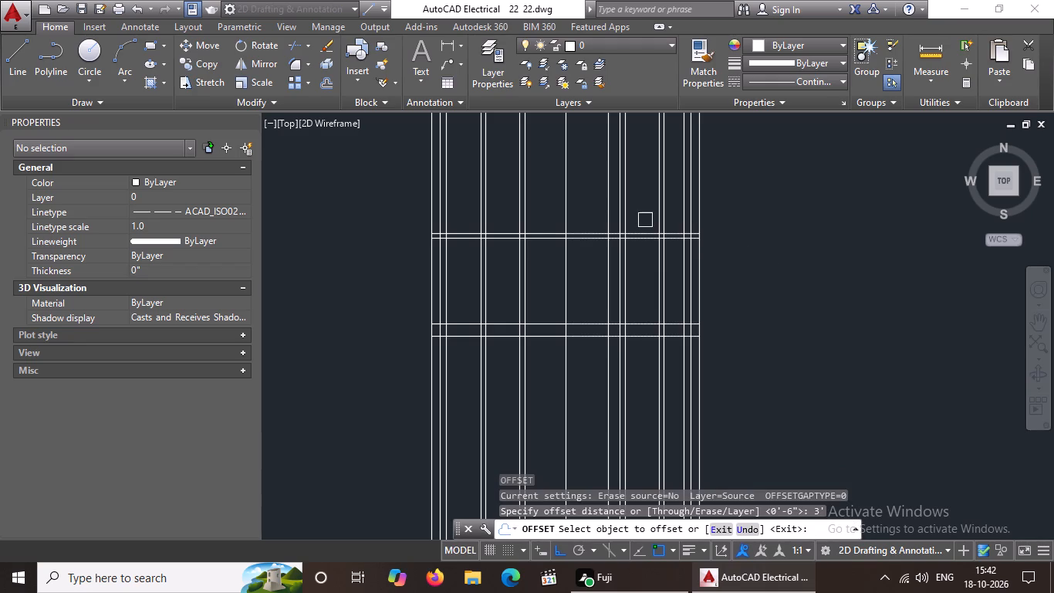
{"action": "scroll", "coordinate": [602, 236], "scroll_direction": "up", "scroll_amount": 1}
{"action": "left_click", "coordinate": [581, 228]}
{"action": "left_click", "coordinate": [581, 169]}
{"action": "scroll", "coordinate": [671, 181], "scroll_direction": "down", "scroll_amount": 1}
{"action": "key", "text": "Escape"}
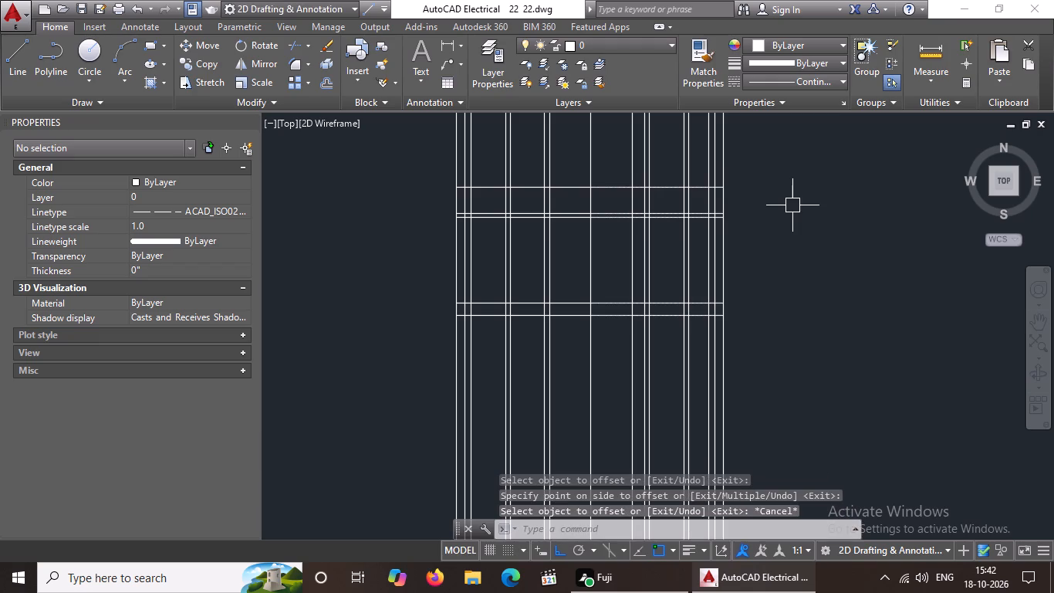
Offset the second-lowest horizontal line 4' upward, then offset the resulting line another 4' upward.
{"action": "key", "text": "o"}
{"action": "key", "text": "Return"}
{"action": "type", "text": "4'"}
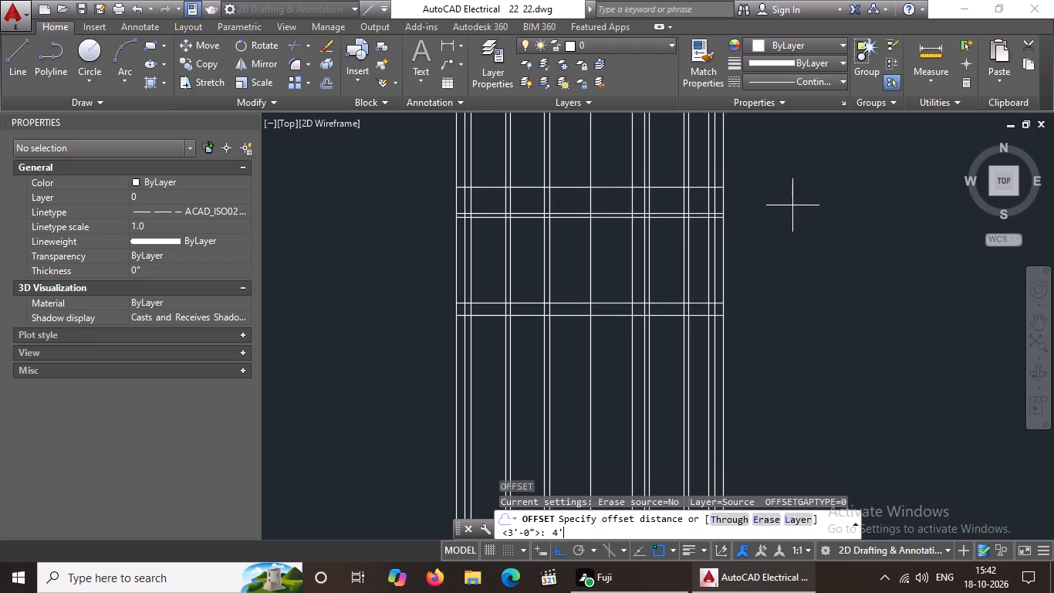
{"action": "key", "text": "Return"}
{"action": "left_click", "coordinate": [606, 300]}
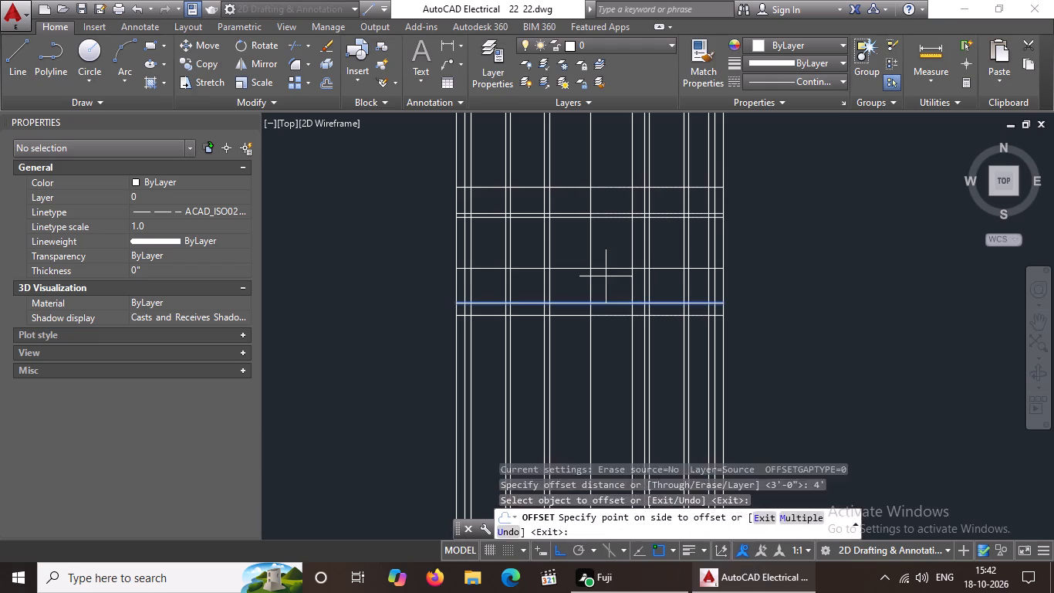
{"action": "left_click", "coordinate": [606, 276]}
{"action": "left_click", "coordinate": [610, 266]}
{"action": "left_click", "coordinate": [611, 241]}
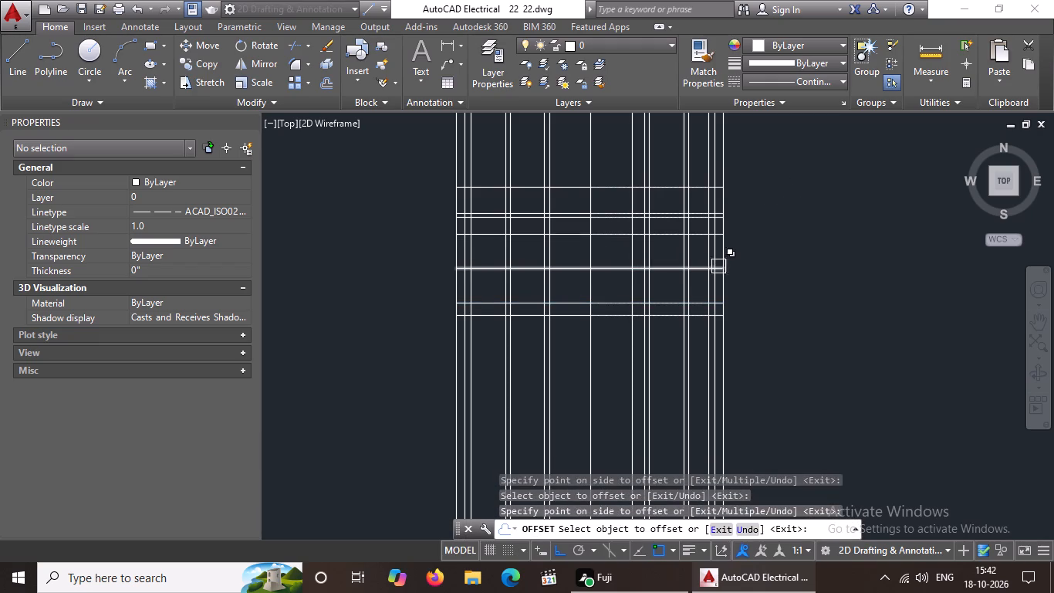
{"action": "middle_click_drag", "start_coordinate": [746, 259], "coordinate": [742, 307]}
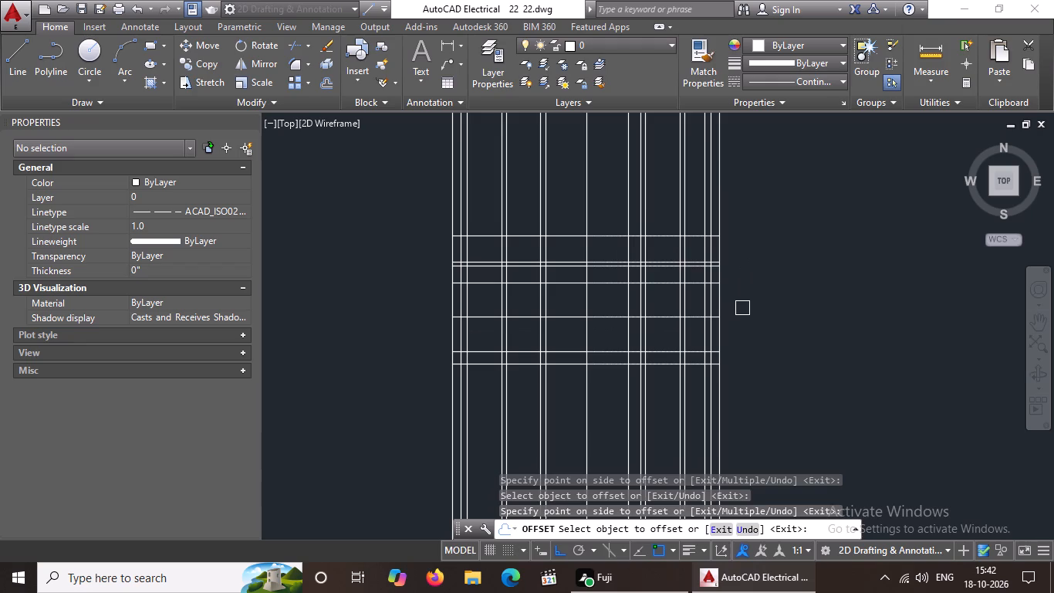
{"action": "key", "text": "Escape"}
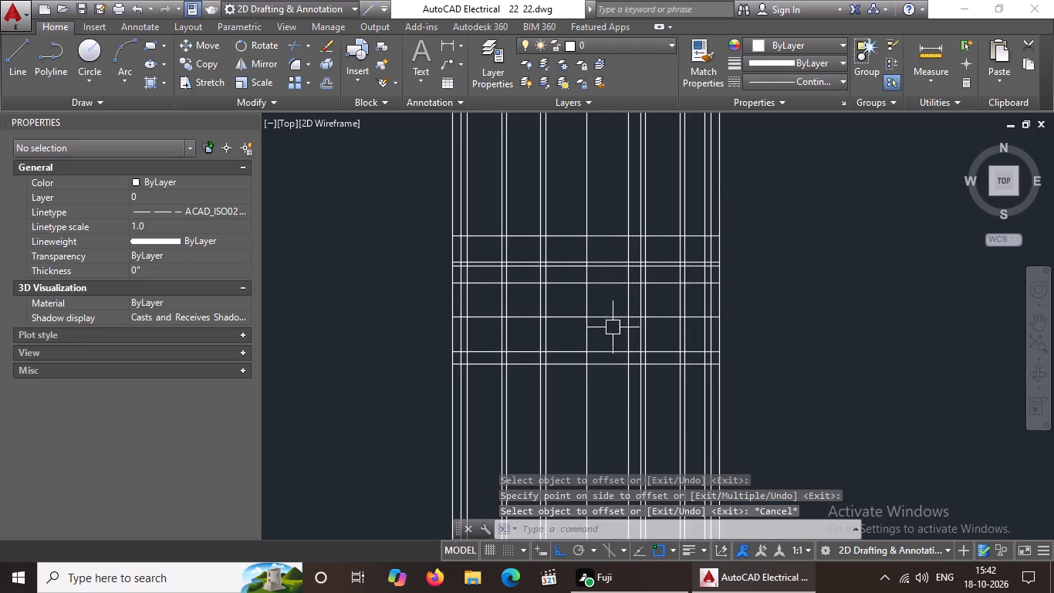
Draw a green rectangle across the elevation's full width between the two lowest horizontal lines.
{"action": "scroll", "coordinate": [674, 303], "scroll_direction": "down", "scroll_amount": 2}
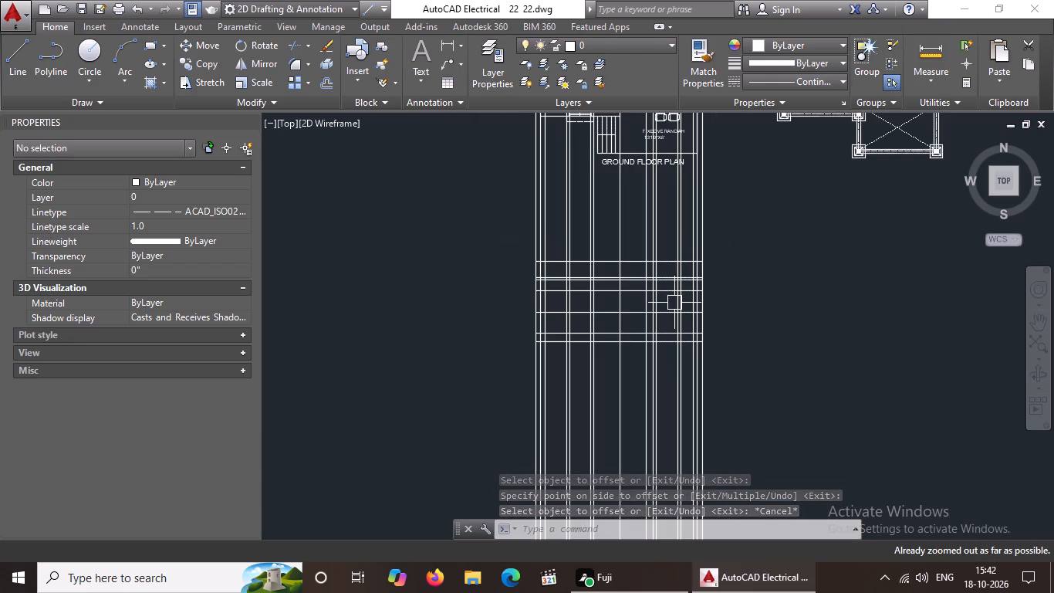
{"action": "scroll", "coordinate": [677, 300], "scroll_direction": "down", "scroll_amount": 1}
{"action": "middle_click_drag", "start_coordinate": [745, 273], "coordinate": [739, 323]}
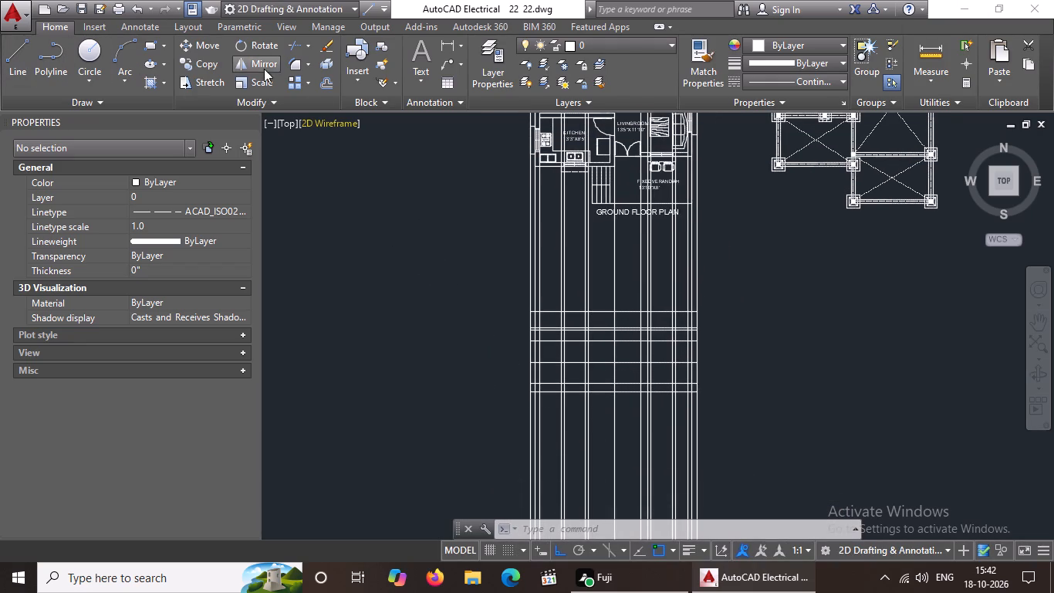
{"action": "left_click", "coordinate": [147, 45]}
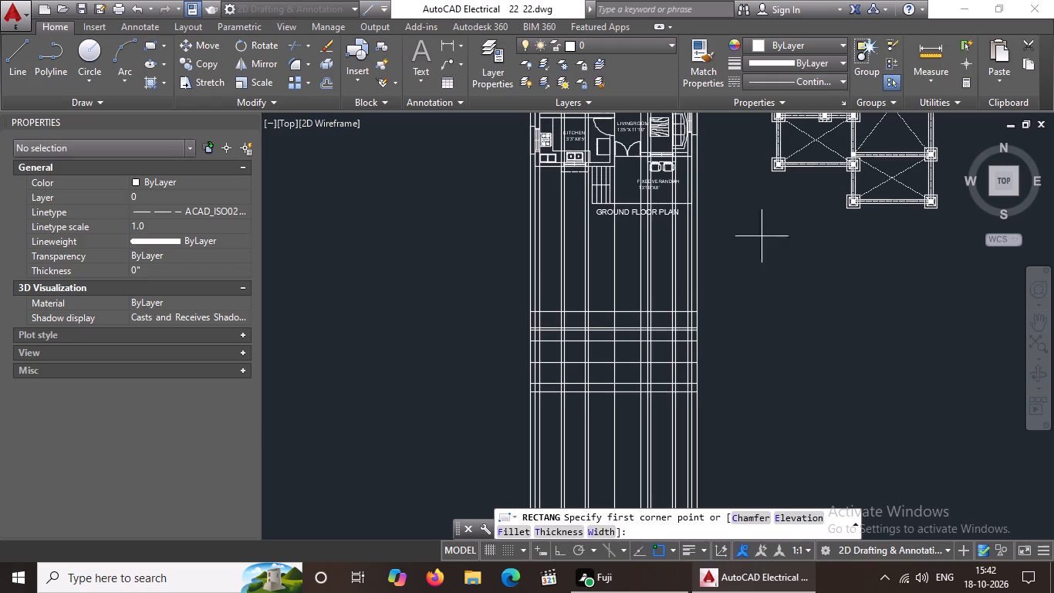
{"action": "left_click", "coordinate": [802, 42]}
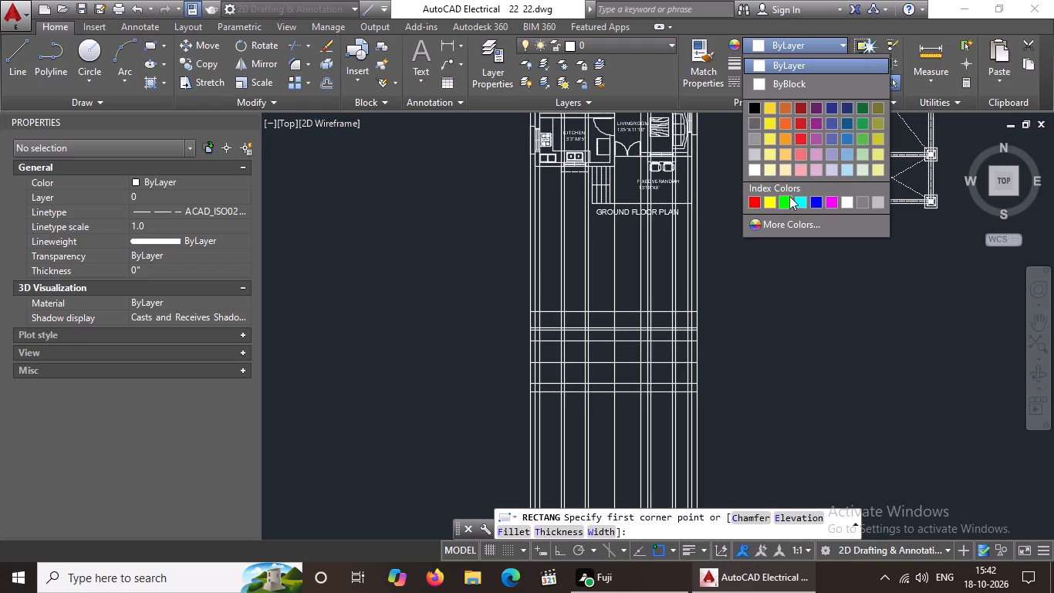
{"action": "left_click", "coordinate": [799, 198]}
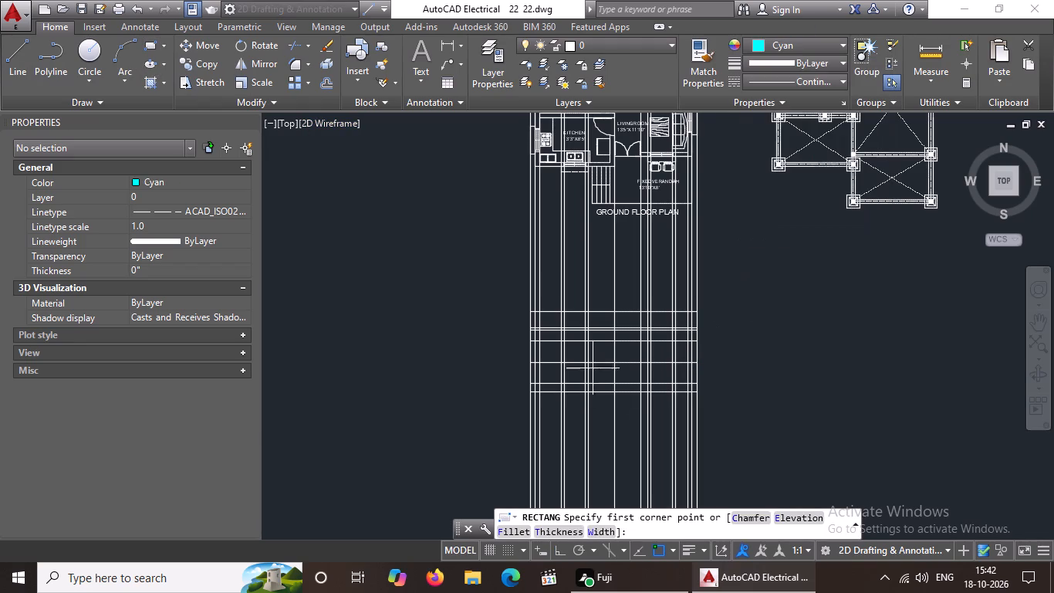
{"action": "scroll", "coordinate": [591, 354], "scroll_direction": "up", "scroll_amount": 3}
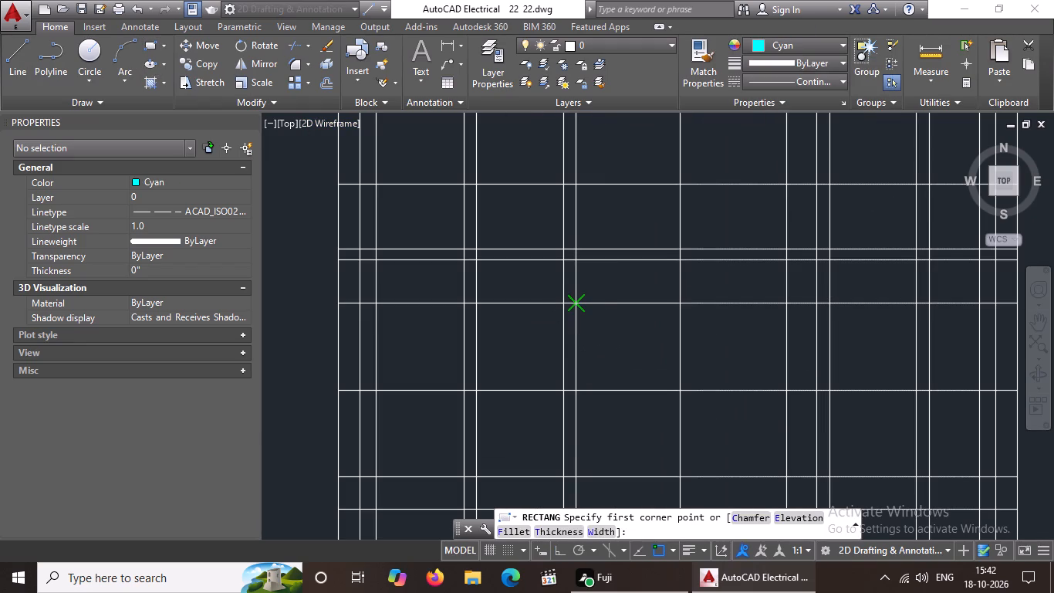
{"action": "left_click", "coordinate": [815, 44]}
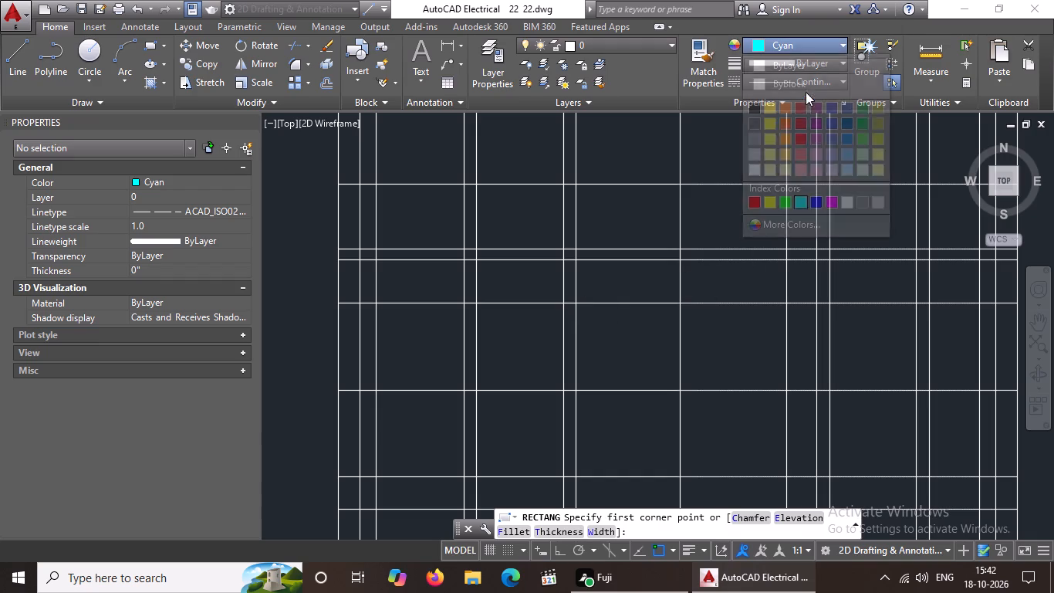
{"action": "left_click", "coordinate": [784, 202]}
{"action": "scroll", "coordinate": [764, 213], "scroll_direction": "down", "scroll_amount": 2}
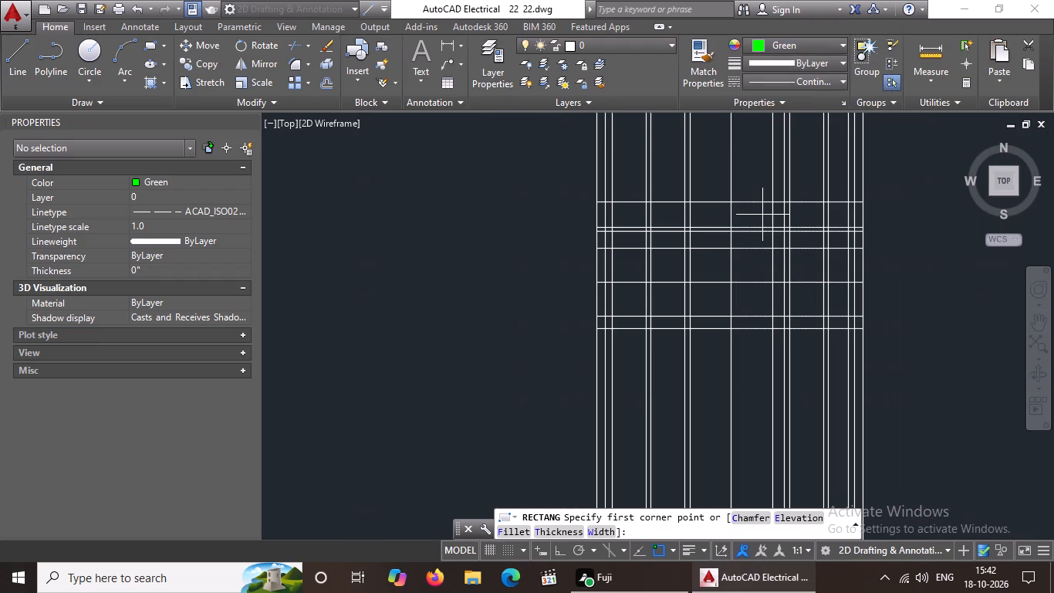
{"action": "scroll", "coordinate": [603, 320], "scroll_direction": "up", "scroll_amount": 2}
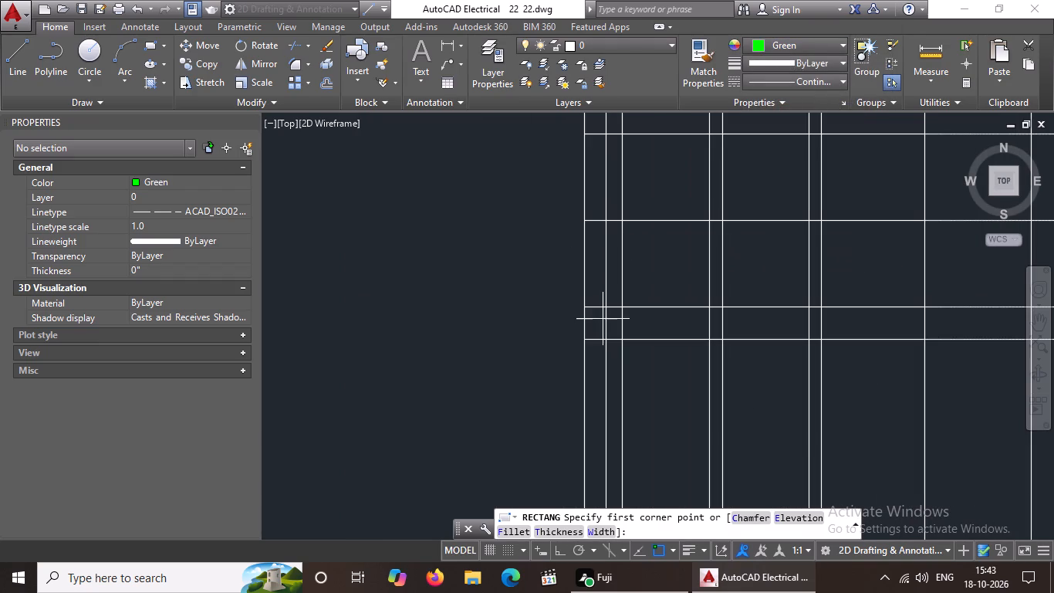
{"action": "left_click", "coordinate": [585, 310]}
{"action": "scroll", "coordinate": [666, 332], "scroll_direction": "down", "scroll_amount": 2}
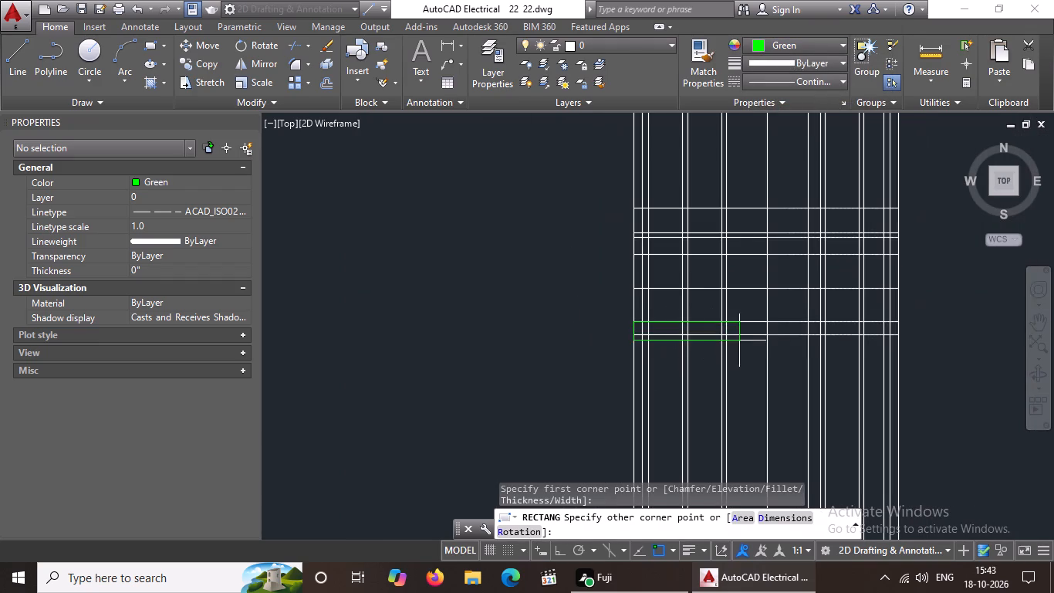
{"action": "scroll", "coordinate": [900, 334], "scroll_direction": "up", "scroll_amount": 3}
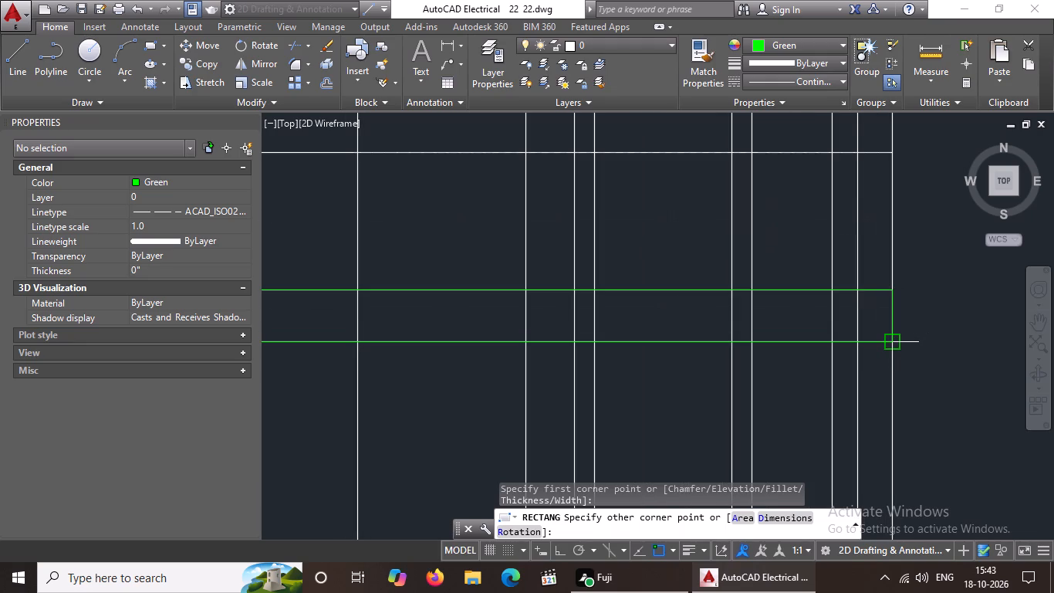
{"action": "left_click", "coordinate": [893, 342]}
{"action": "key", "text": "Escape"}
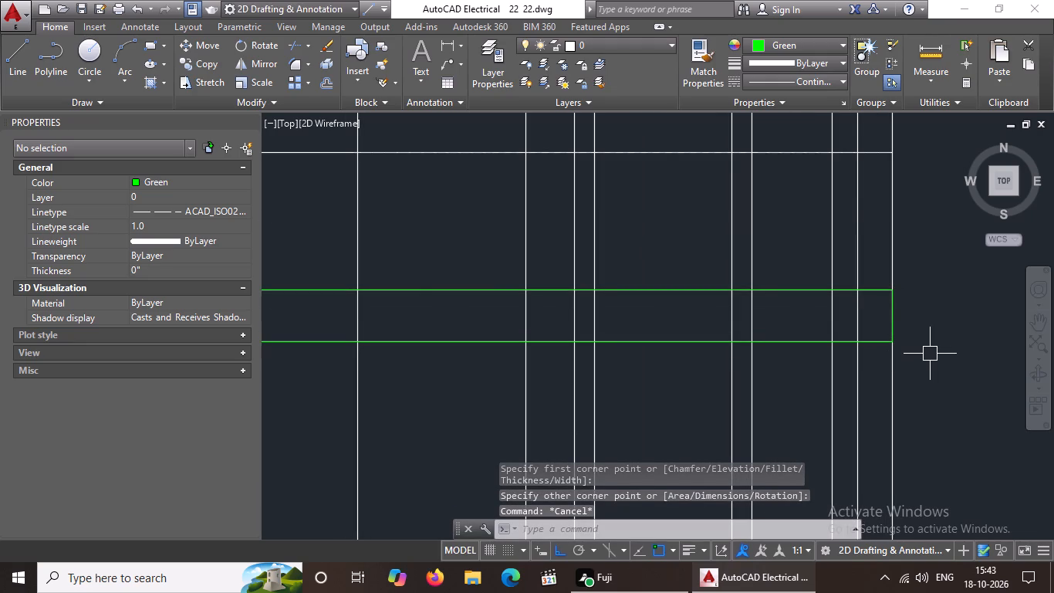
Draw a full-width green wall rectangle from the lower line of the closely spaced upper pair down to the base rectangle's top edge.
{"action": "left_click", "coordinate": [150, 46]}
{"action": "scroll", "coordinate": [366, 274], "scroll_direction": "down", "scroll_amount": 3}
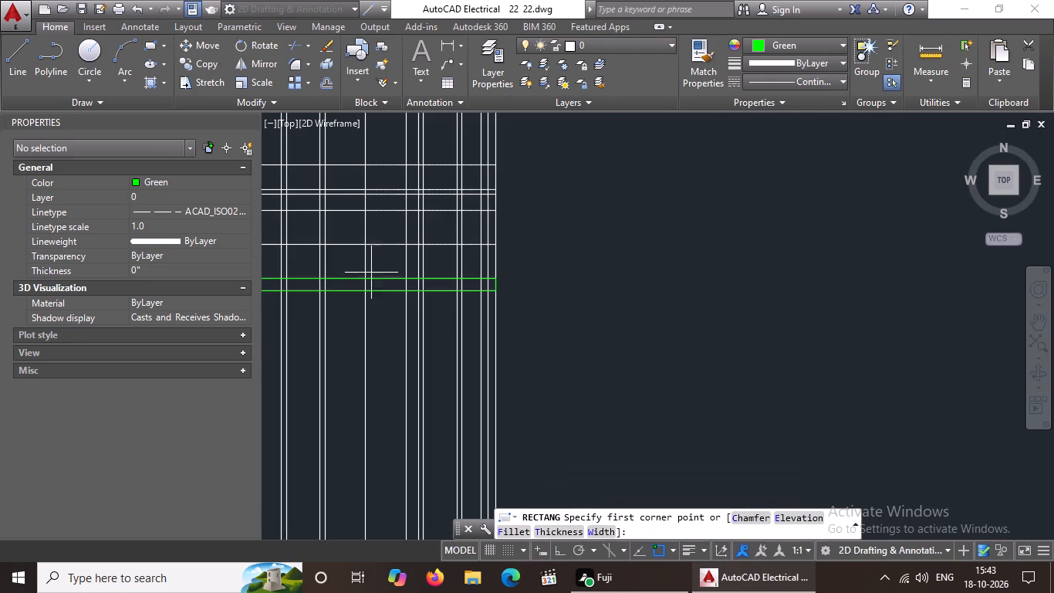
{"action": "middle_click_drag", "start_coordinate": [377, 270], "coordinate": [573, 277]}
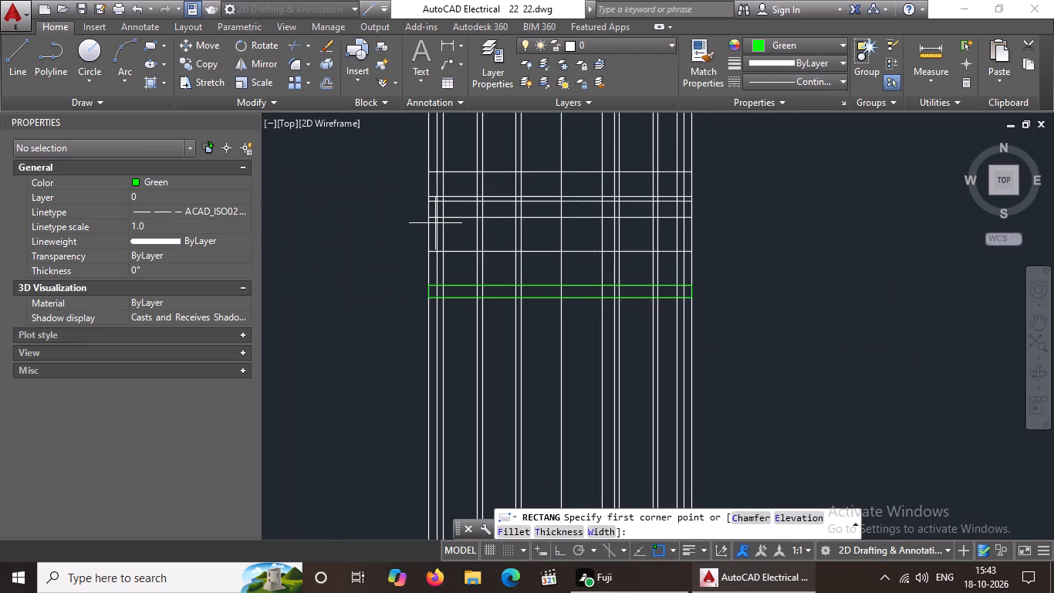
{"action": "scroll", "coordinate": [458, 218], "scroll_direction": "up", "scroll_amount": 1}
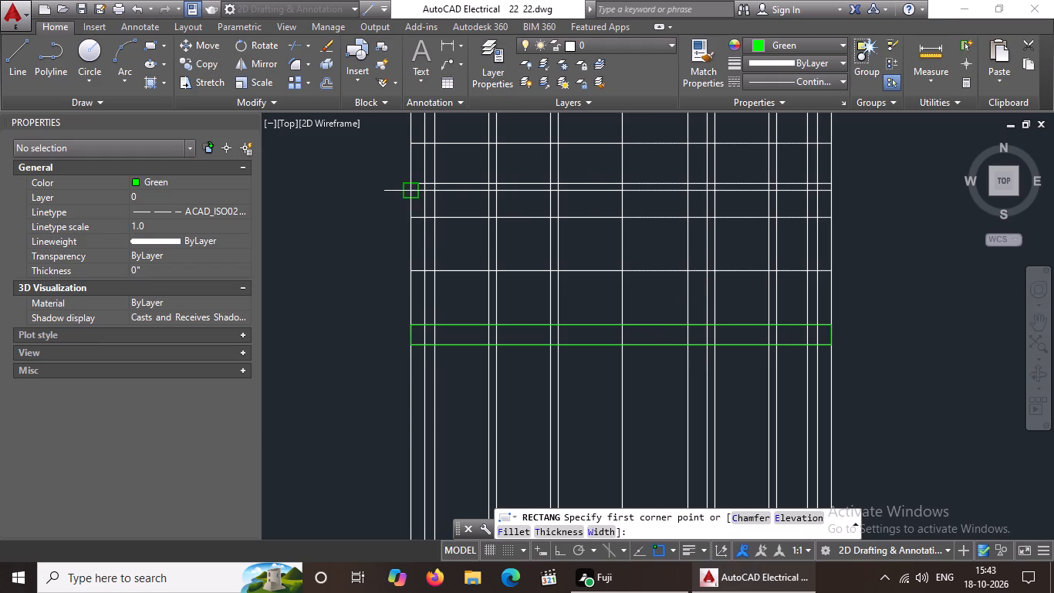
{"action": "left_click_drag", "start_coordinate": [410, 190], "coordinate": [425, 201]}
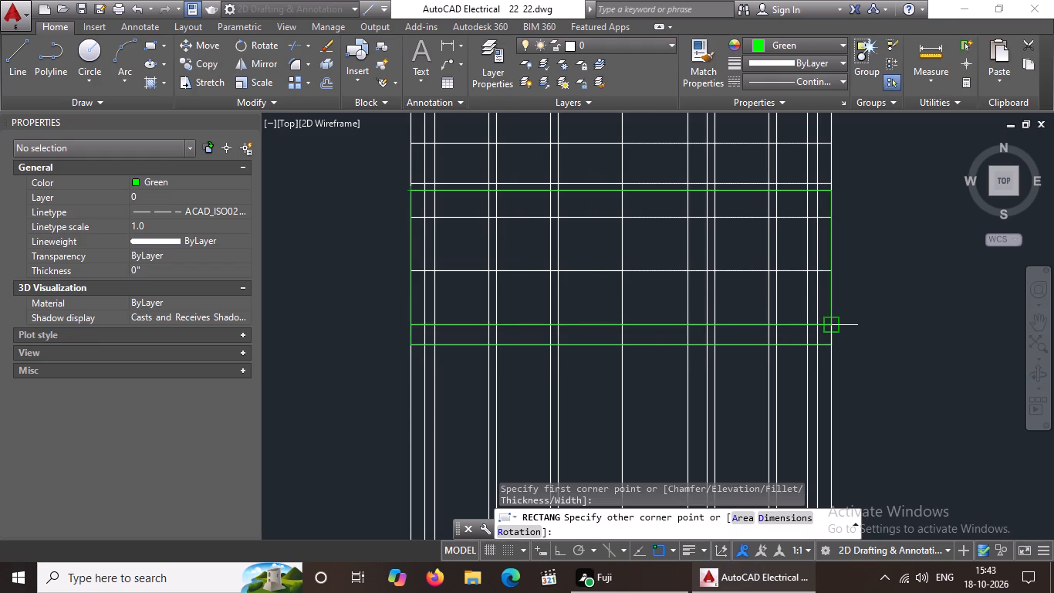
{"action": "left_click", "coordinate": [830, 324]}
{"action": "key", "text": "Escape"}
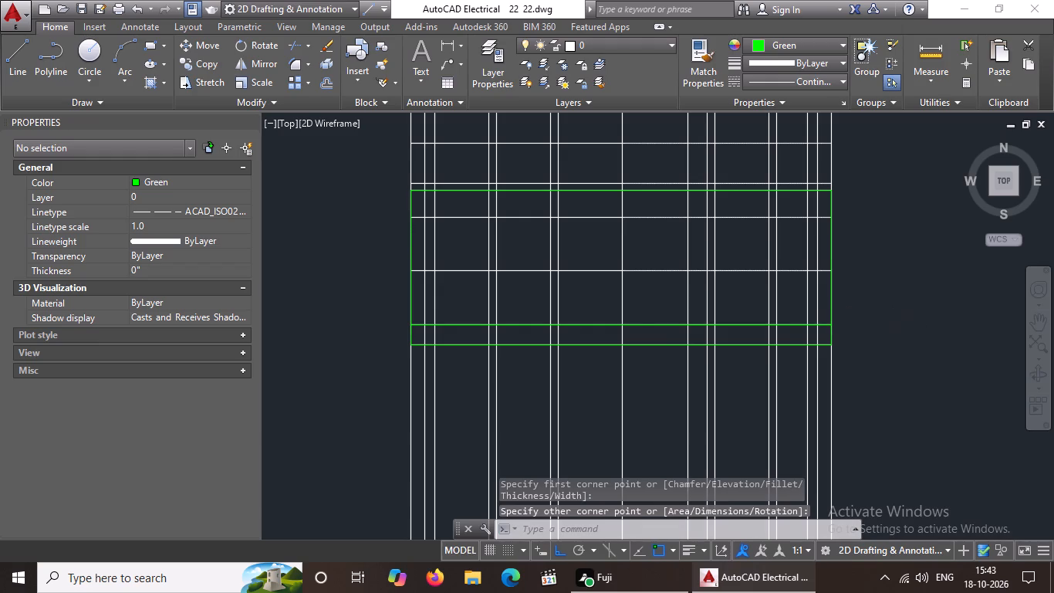
Draw a thin full-width green rectangle between the two closely spaced horizontal lines directly above the wall rectangle.
{"action": "left_click", "coordinate": [153, 44]}
{"action": "middle_click_drag", "start_coordinate": [519, 215], "coordinate": [347, 288]}
{"action": "middle_click_drag", "start_coordinate": [350, 263], "coordinate": [520, 260]}
{"action": "scroll", "coordinate": [434, 255], "scroll_direction": "up", "scroll_amount": 2}
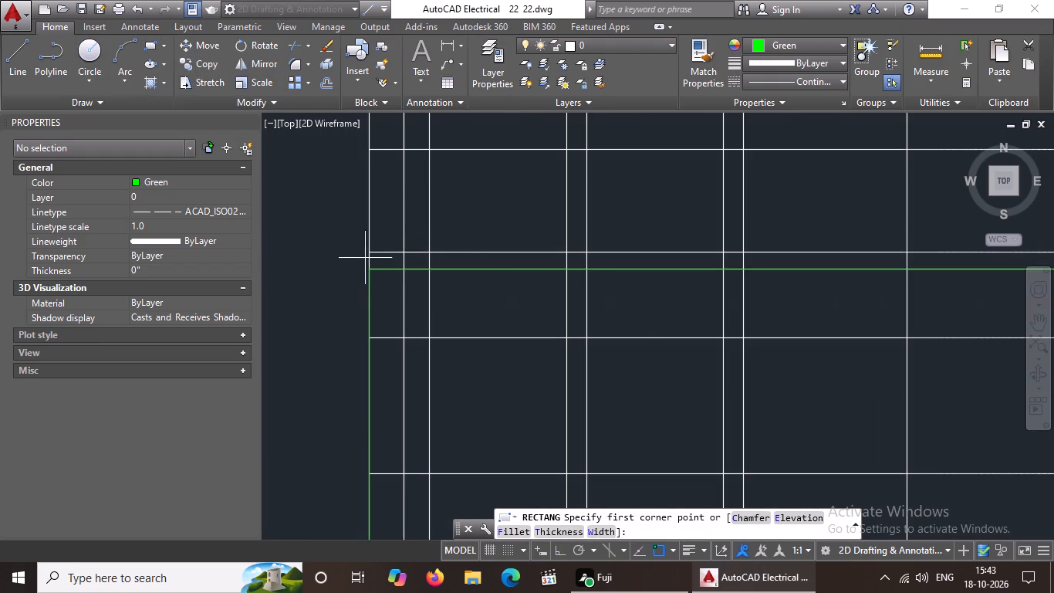
{"action": "left_click", "coordinate": [369, 252]}
{"action": "scroll", "coordinate": [461, 264], "scroll_direction": "down", "scroll_amount": 3}
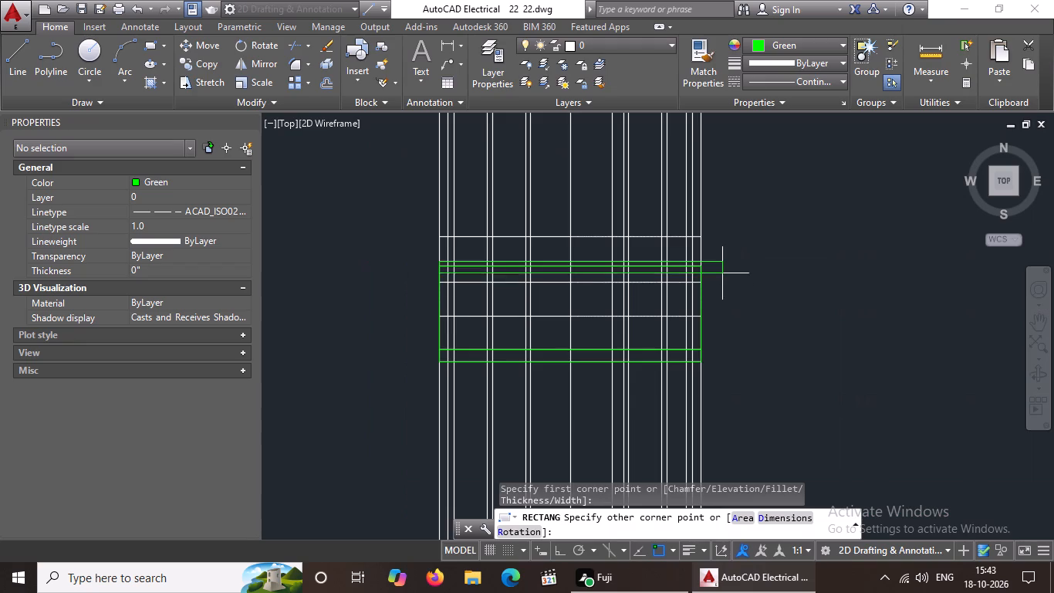
{"action": "scroll", "coordinate": [716, 264], "scroll_direction": "up", "scroll_amount": 3}
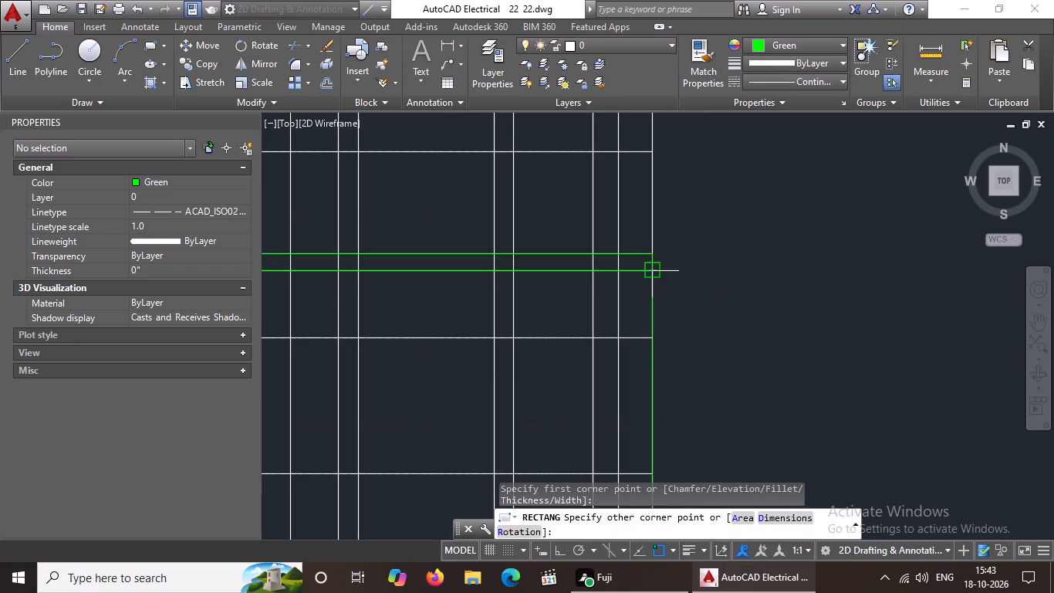
{"action": "left_click", "coordinate": [654, 269]}
{"action": "scroll", "coordinate": [712, 265], "scroll_direction": "down", "scroll_amount": 2}
{"action": "middle_click_drag", "start_coordinate": [713, 264], "coordinate": [789, 283]}
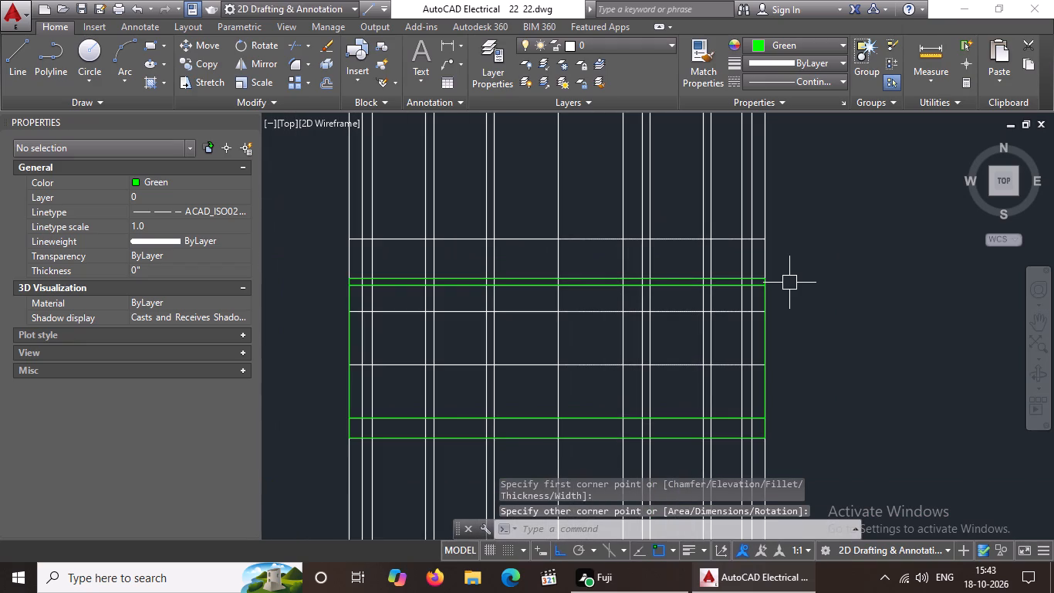
{"action": "key", "text": "Escape"}
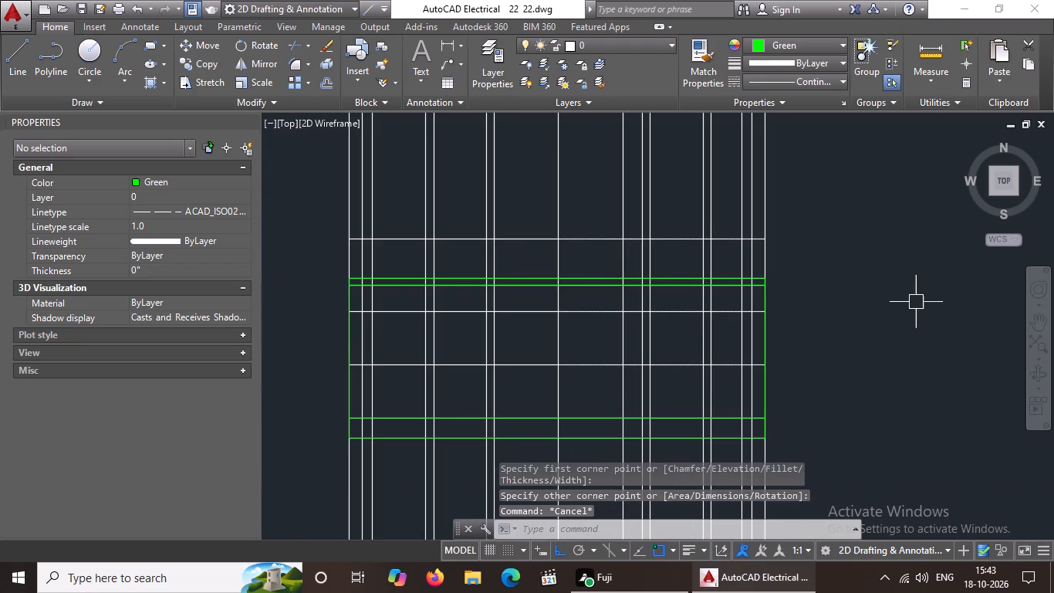
Draw a full-width green rectangle from the topmost horizontal line down to the top edge of the thin rectangle.
{"action": "left_click", "coordinate": [153, 46]}
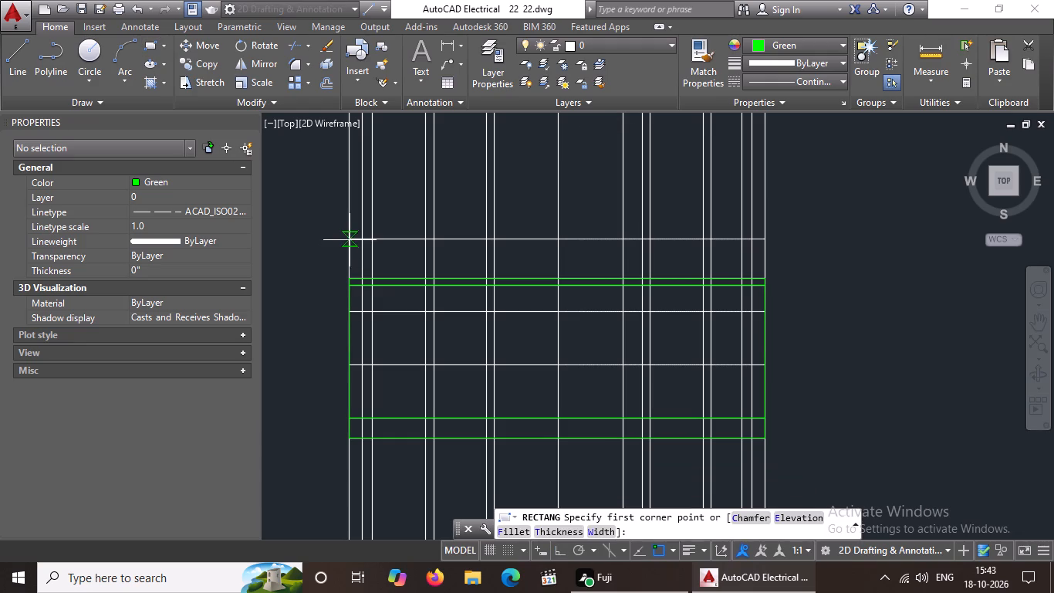
{"action": "left_click", "coordinate": [350, 232]}
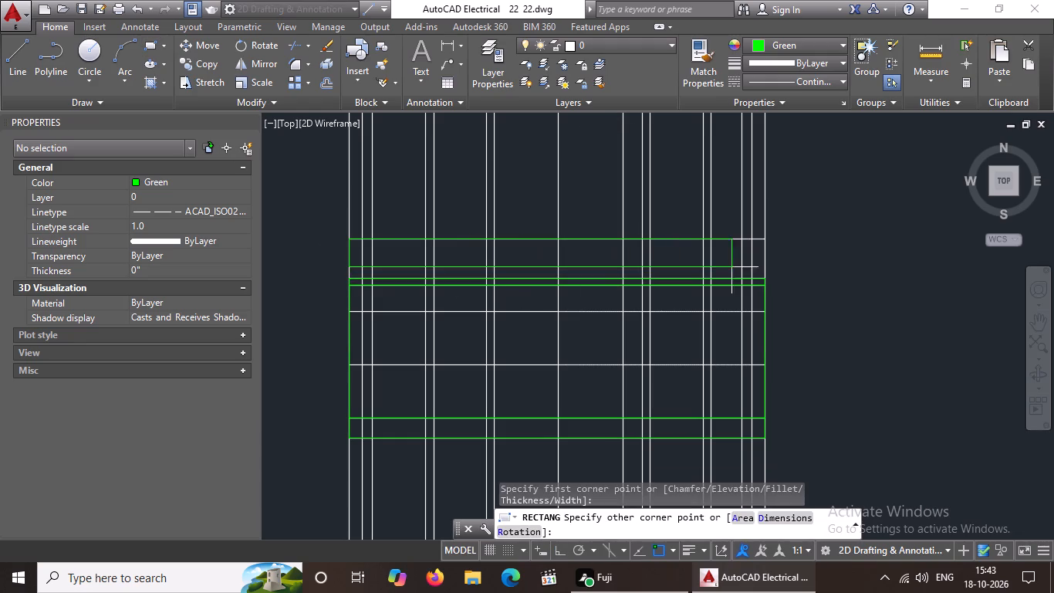
{"action": "left_click", "coordinate": [761, 280]}
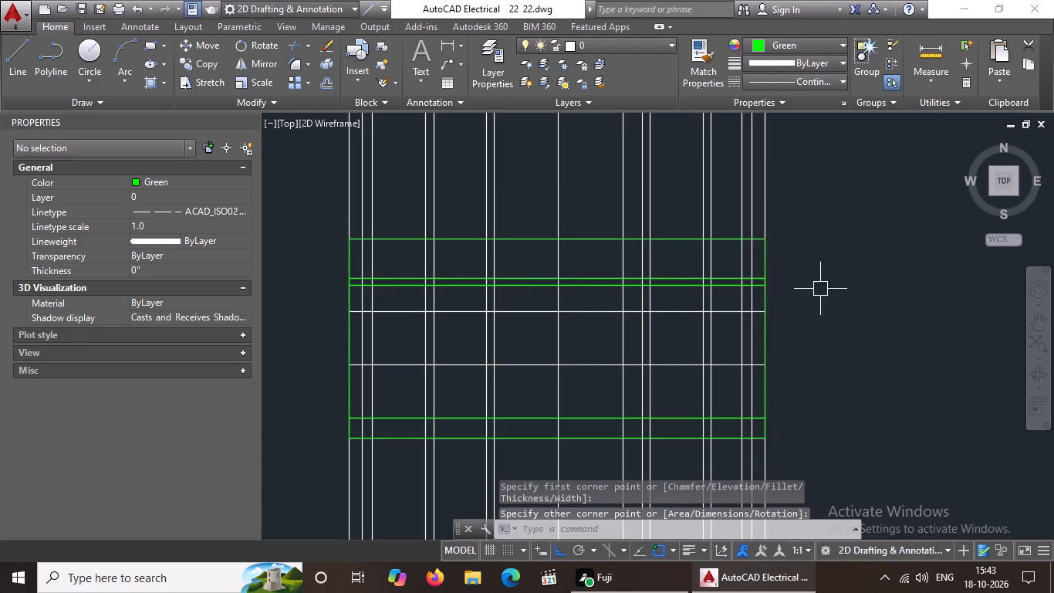
{"action": "key", "text": "Escape"}
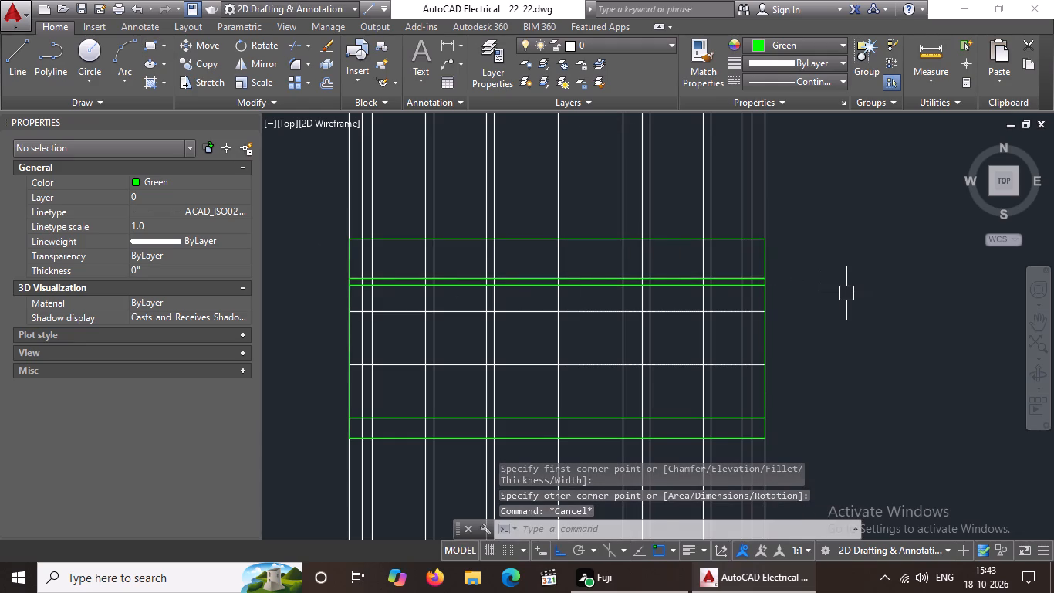
Draw a green vertical line, about 3' tall, across the parapet rectangle along the first projection line inside the elevation's left edge.
{"action": "left_click", "coordinate": [22, 57]}
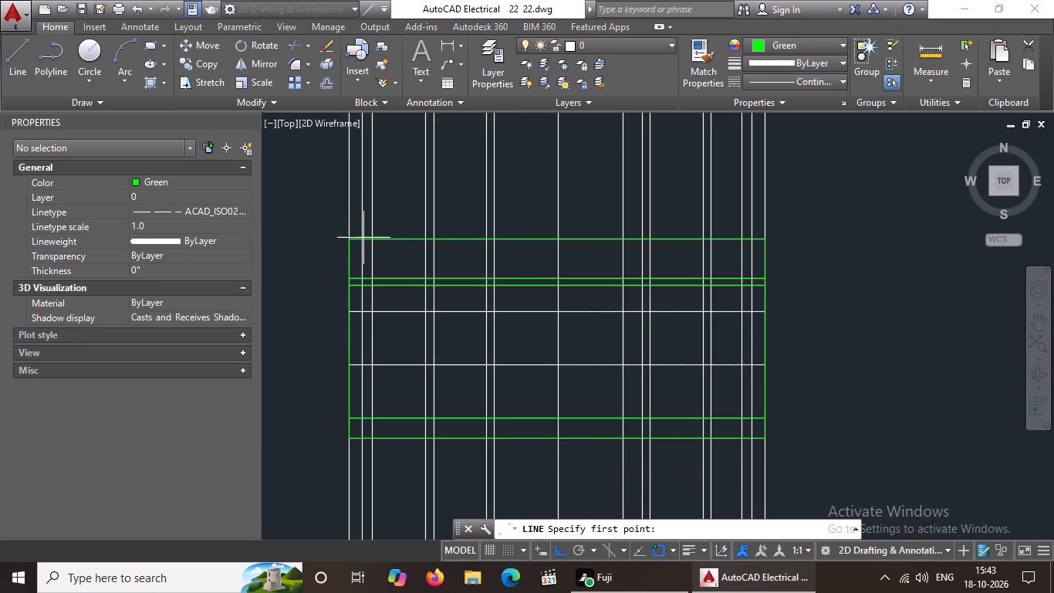
{"action": "scroll", "coordinate": [363, 240], "scroll_direction": "up", "scroll_amount": 2}
{"action": "left_click", "coordinate": [357, 235]}
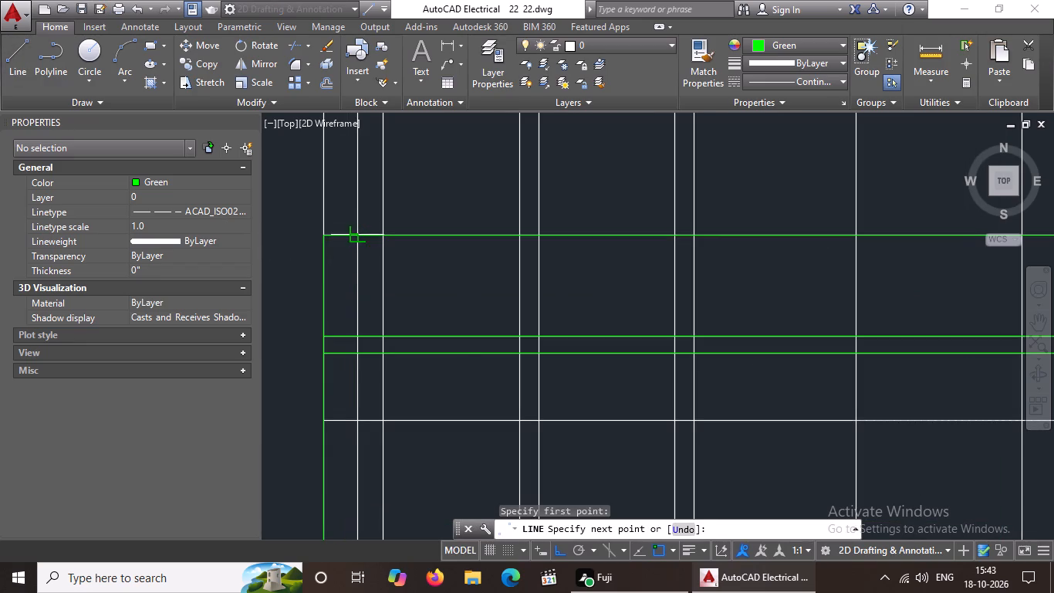
{"action": "left_click", "coordinate": [357, 337]}
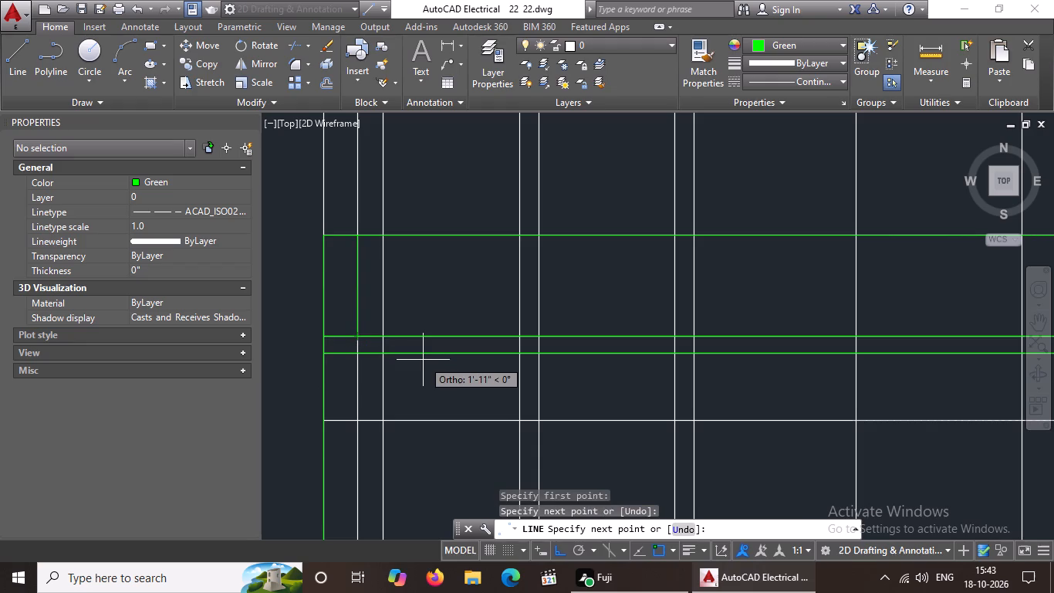
{"action": "key", "text": "Escape"}
{"action": "scroll", "coordinate": [528, 367], "scroll_direction": "down", "scroll_amount": 2}
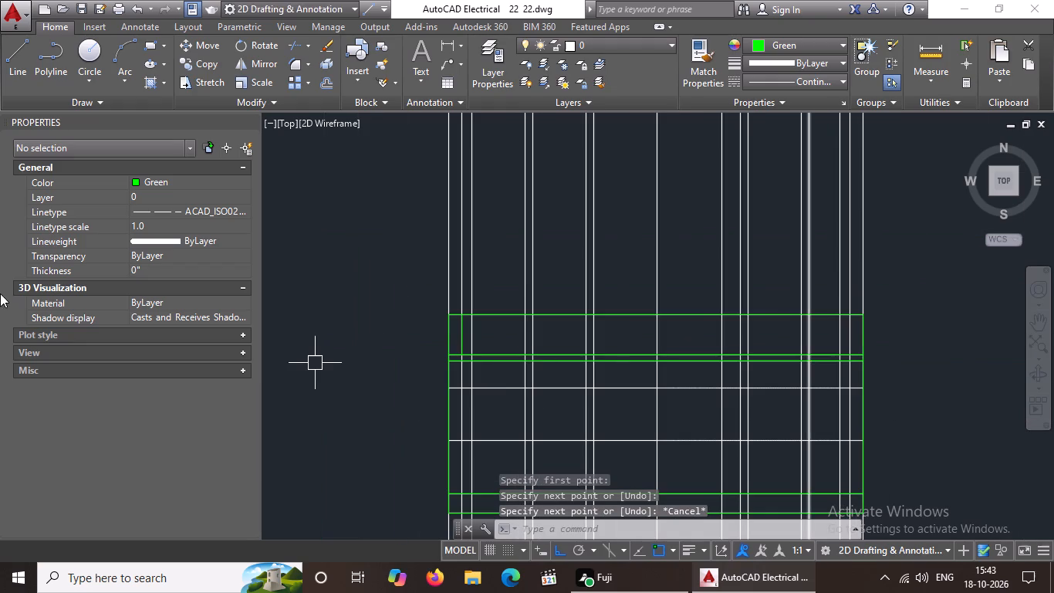
Draw a matching green vertical line across the parapet rectangle along the first projection line inside the elevation's right edge.
{"action": "left_click", "coordinate": [8, 59]}
{"action": "scroll", "coordinate": [877, 351], "scroll_direction": "up", "scroll_amount": 2}
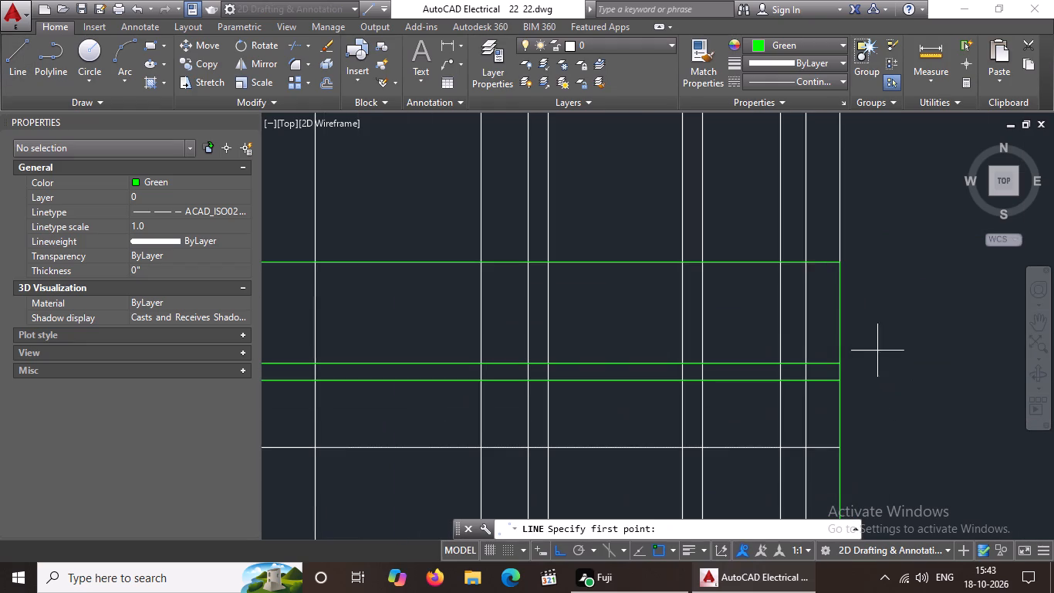
{"action": "left_click", "coordinate": [806, 263]}
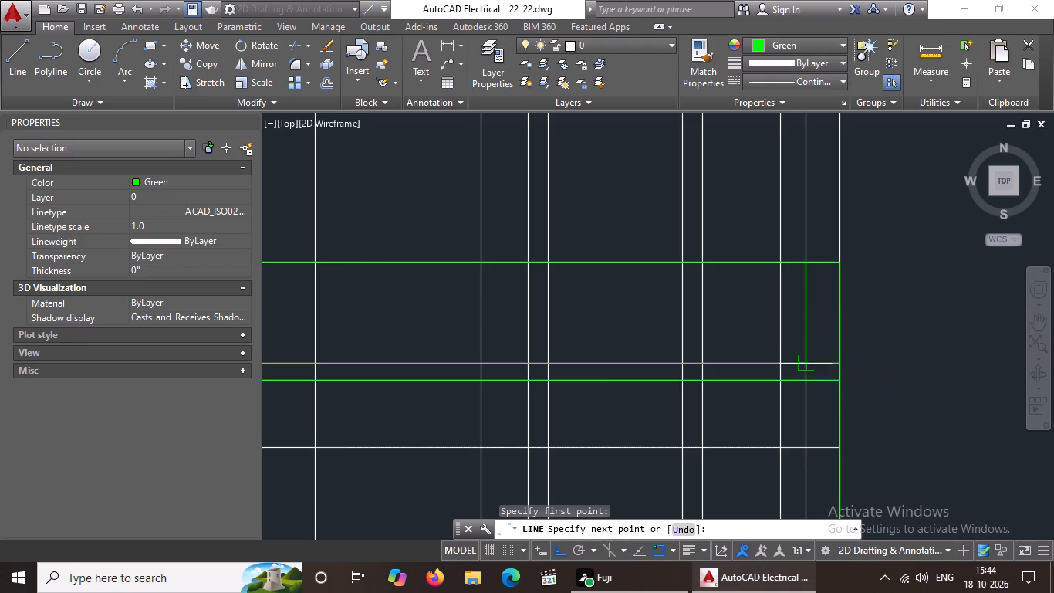
{"action": "left_click", "coordinate": [807, 364]}
{"action": "scroll", "coordinate": [883, 363], "scroll_direction": "down", "scroll_amount": 3}
{"action": "key", "text": "Escape"}
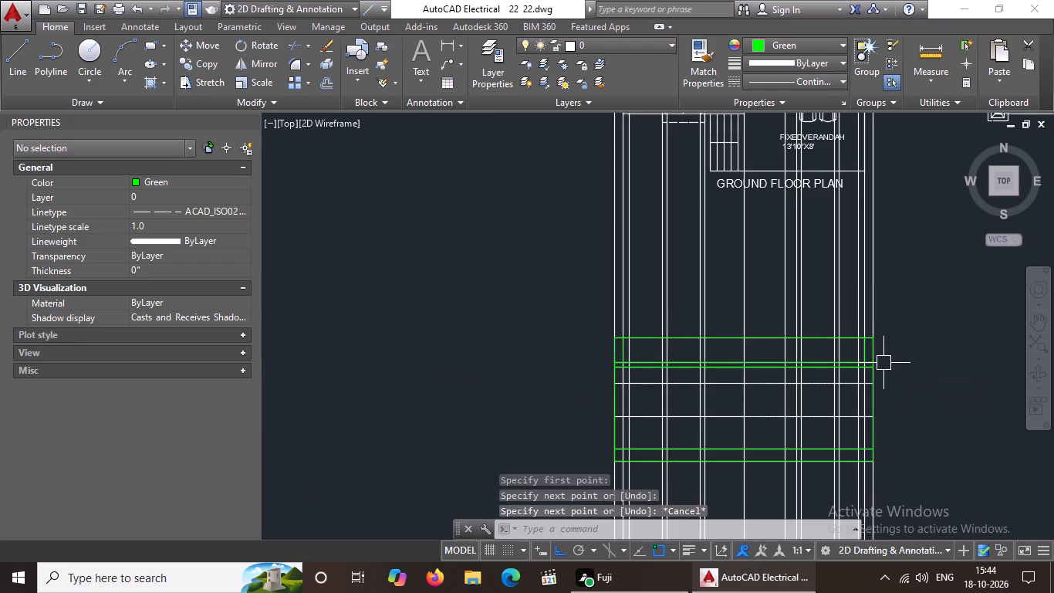
Draw a green window rectangle in the wall's left half, between the two white level lines and the facing inner lines of the paired projections.
{"action": "left_click", "coordinate": [152, 39]}
{"action": "scroll", "coordinate": [827, 435], "scroll_direction": "up", "scroll_amount": 2}
{"action": "scroll", "coordinate": [323, 330], "scroll_direction": "down", "scroll_amount": 3}
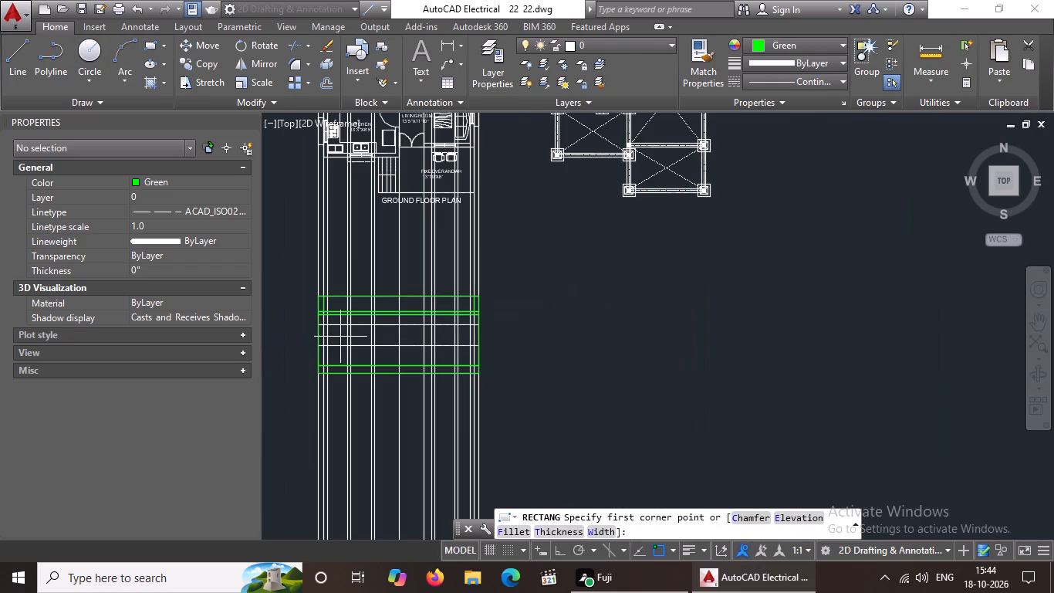
{"action": "scroll", "coordinate": [360, 334], "scroll_direction": "up", "scroll_amount": 1}
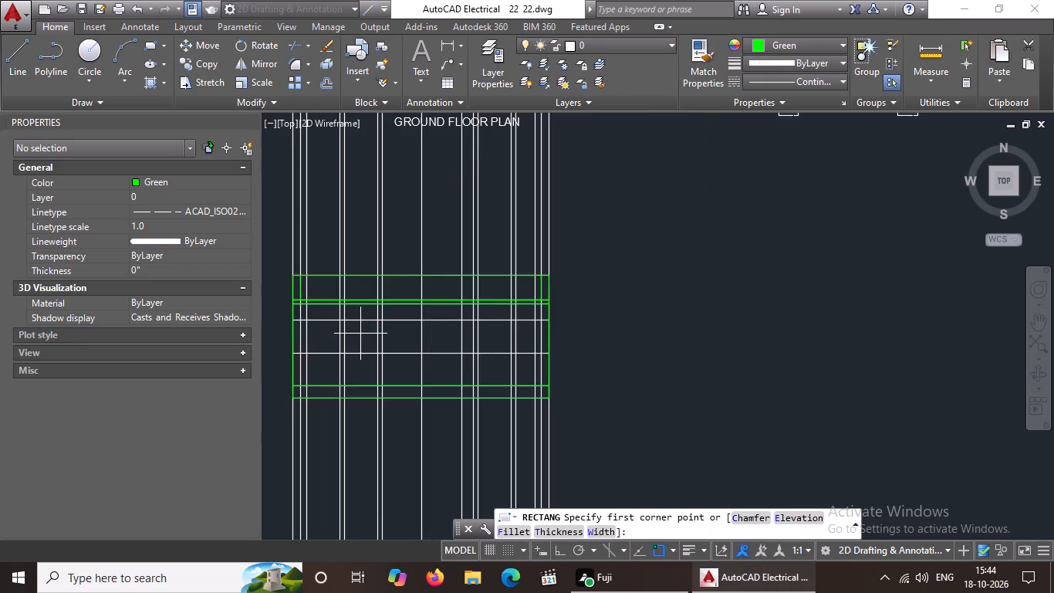
{"action": "scroll", "coordinate": [360, 334], "scroll_direction": "up", "scroll_amount": 1}
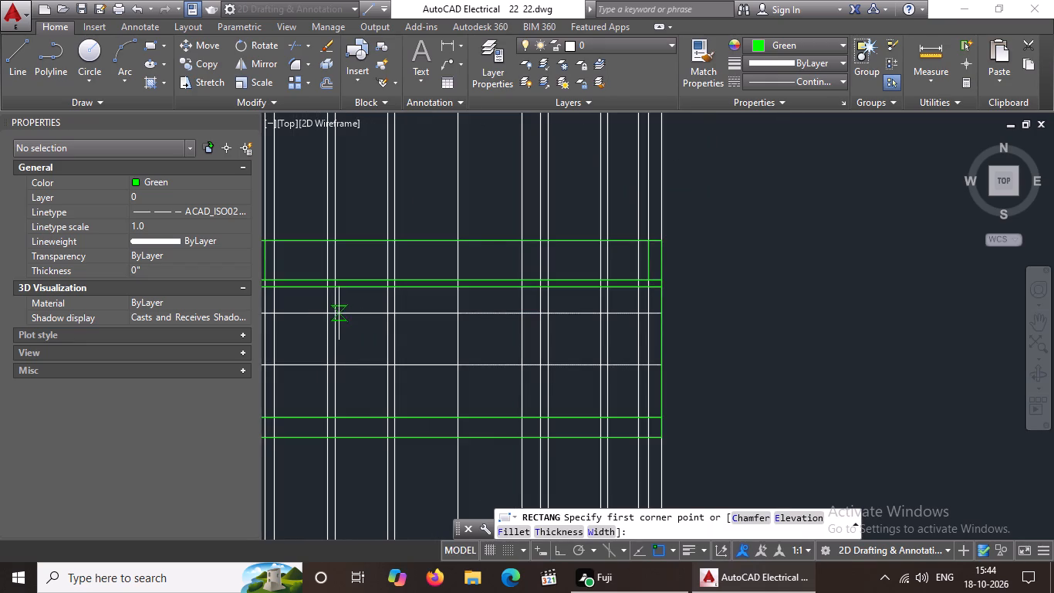
{"action": "scroll", "coordinate": [336, 314], "scroll_direction": "up", "scroll_amount": 2}
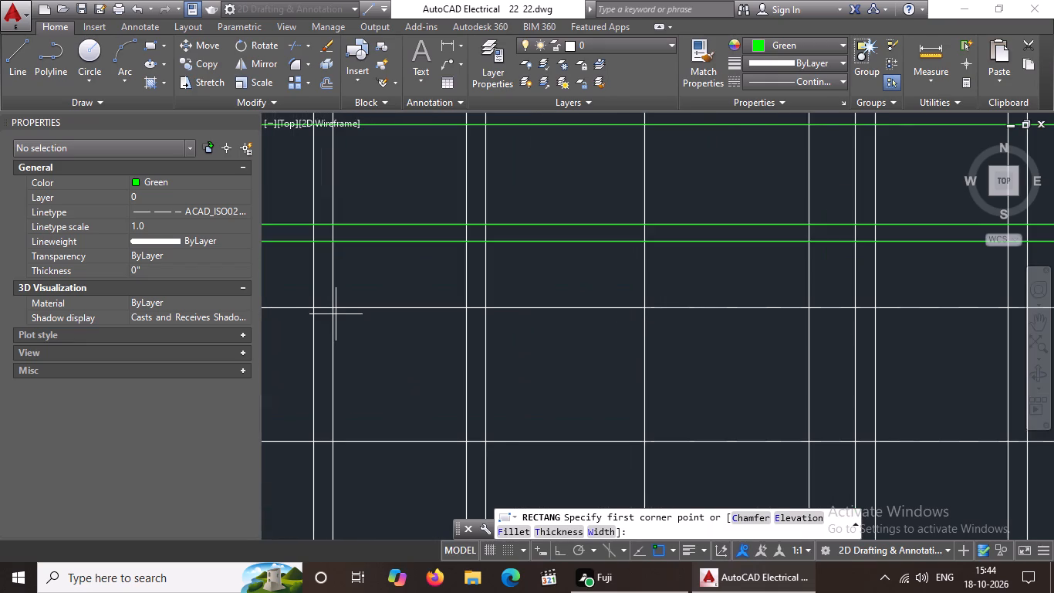
{"action": "left_click", "coordinate": [332, 306]}
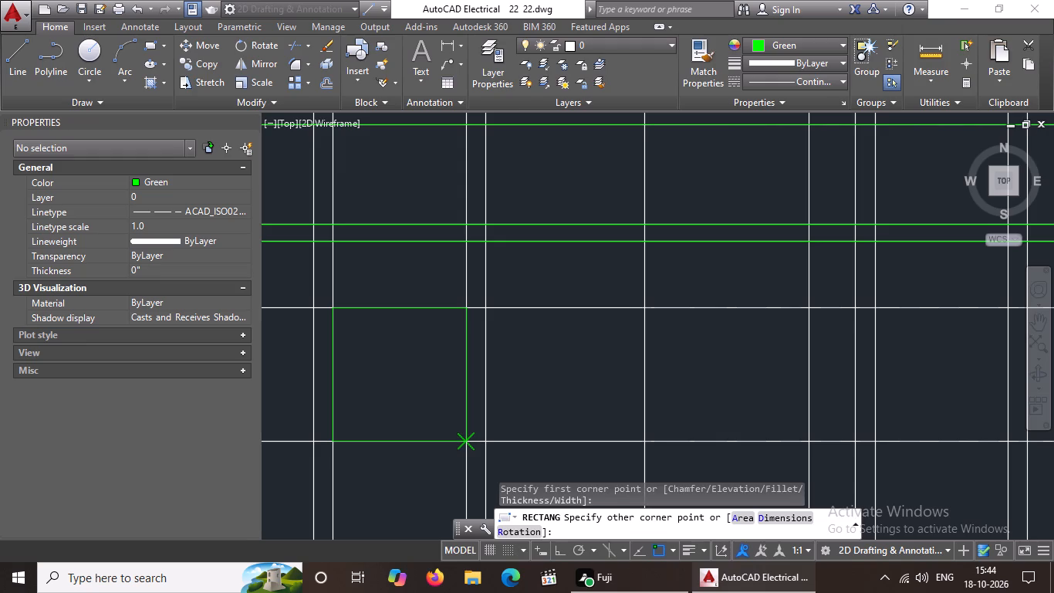
{"action": "left_click", "coordinate": [464, 444]}
{"action": "key", "text": "Escape"}
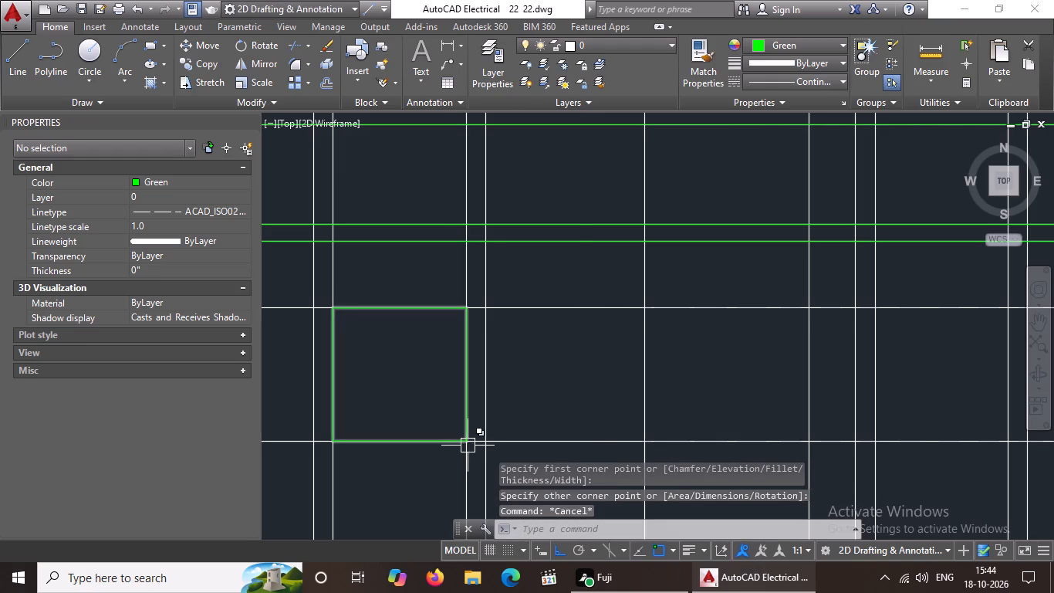
{"action": "scroll", "coordinate": [468, 446], "scroll_direction": "down", "scroll_amount": 2}
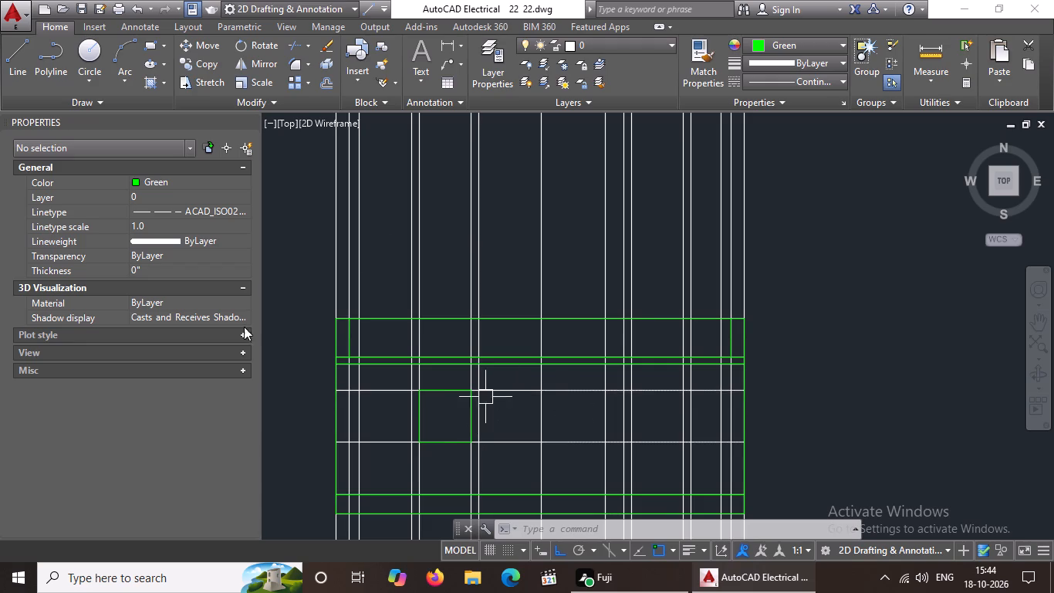
Draw a green window rectangle in the wall's right half, between the same two level lines and the facing inner paired projection lines.
{"action": "left_click", "coordinate": [154, 48]}
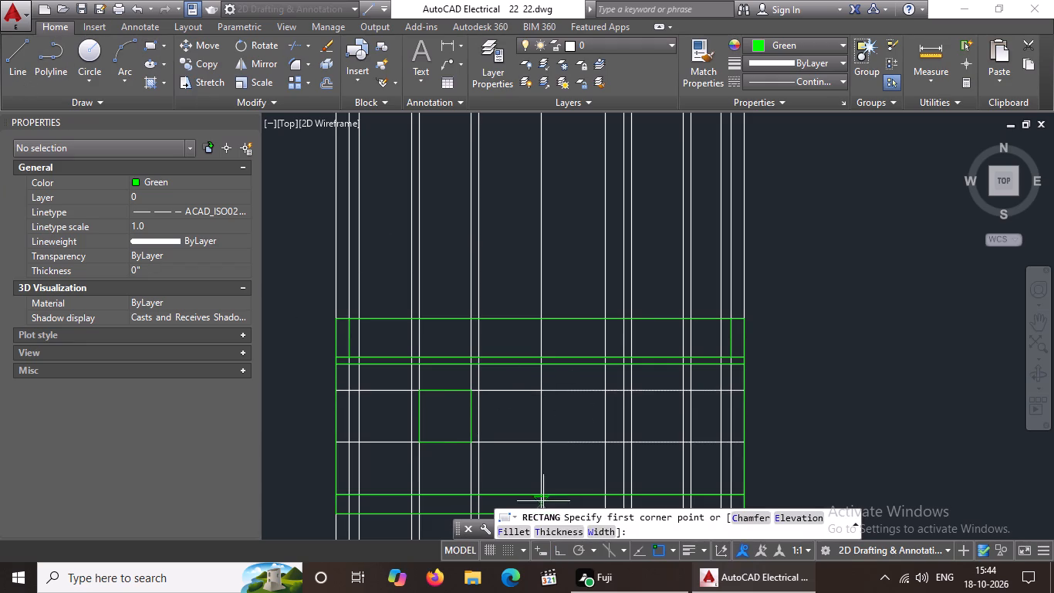
{"action": "scroll", "coordinate": [630, 443], "scroll_direction": "down", "scroll_amount": 2}
{"action": "scroll", "coordinate": [643, 448], "scroll_direction": "up", "scroll_amount": 2}
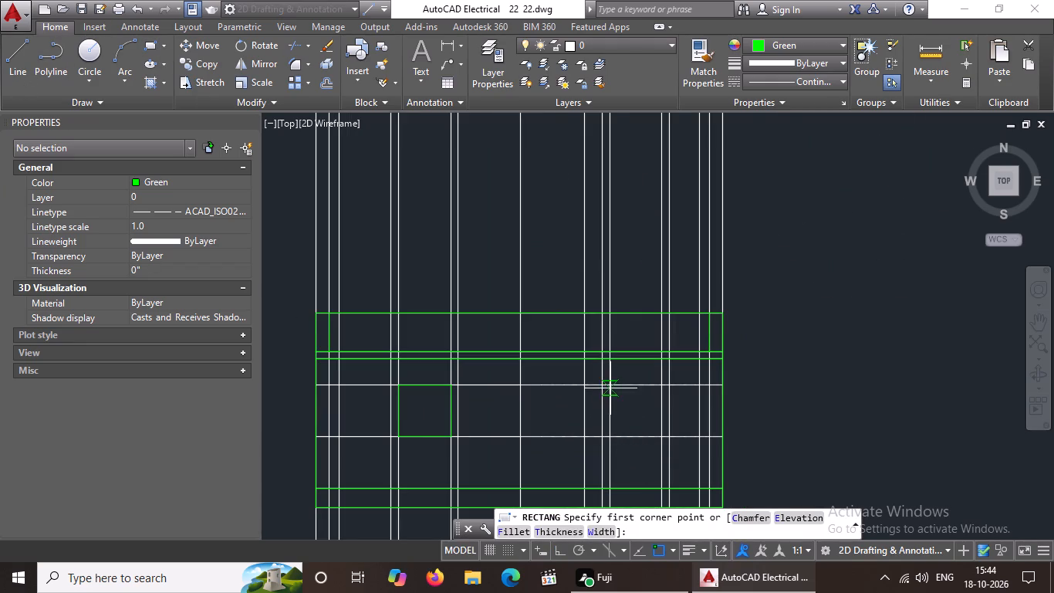
{"action": "scroll", "coordinate": [610, 387], "scroll_direction": "up", "scroll_amount": 2}
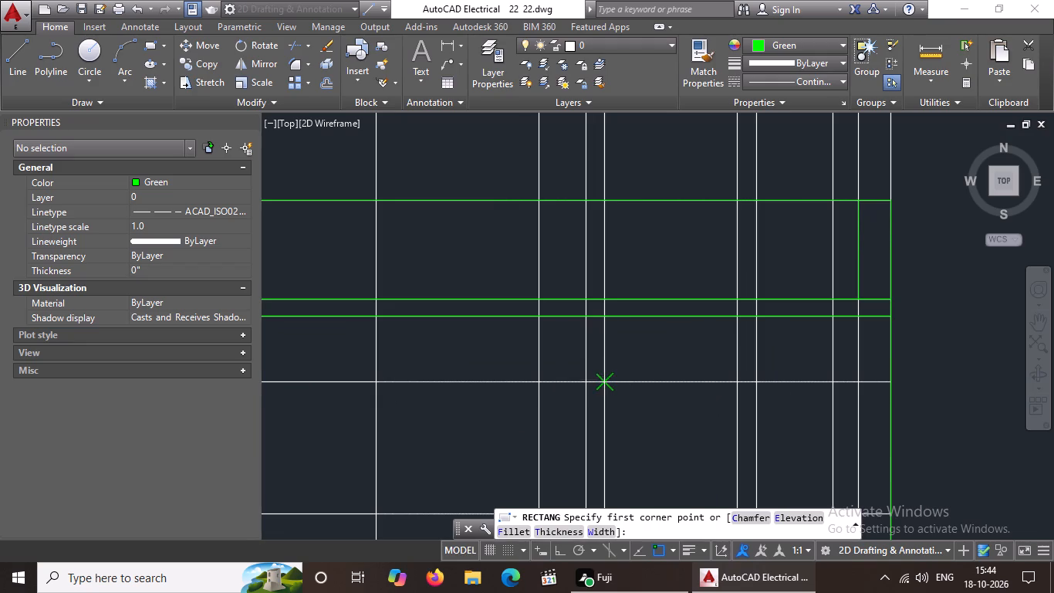
{"action": "left_click_drag", "start_coordinate": [604, 379], "coordinate": [609, 386]}
{"action": "scroll", "coordinate": [642, 408], "scroll_direction": "down", "scroll_amount": 2}
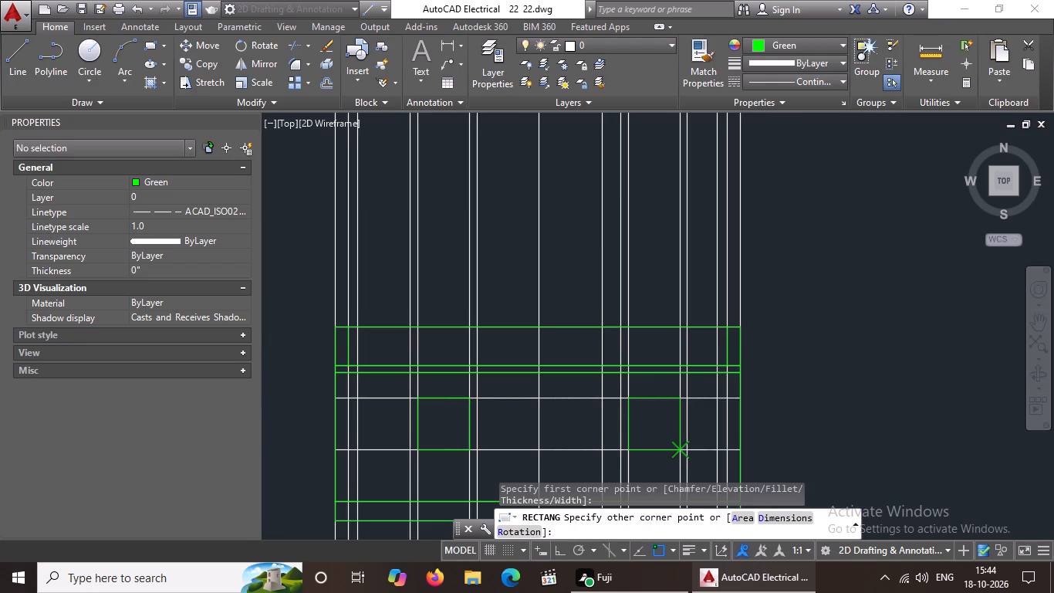
{"action": "left_click", "coordinate": [679, 450]}
{"action": "scroll", "coordinate": [706, 442], "scroll_direction": "down", "scroll_amount": 3}
{"action": "key", "text": "Escape"}
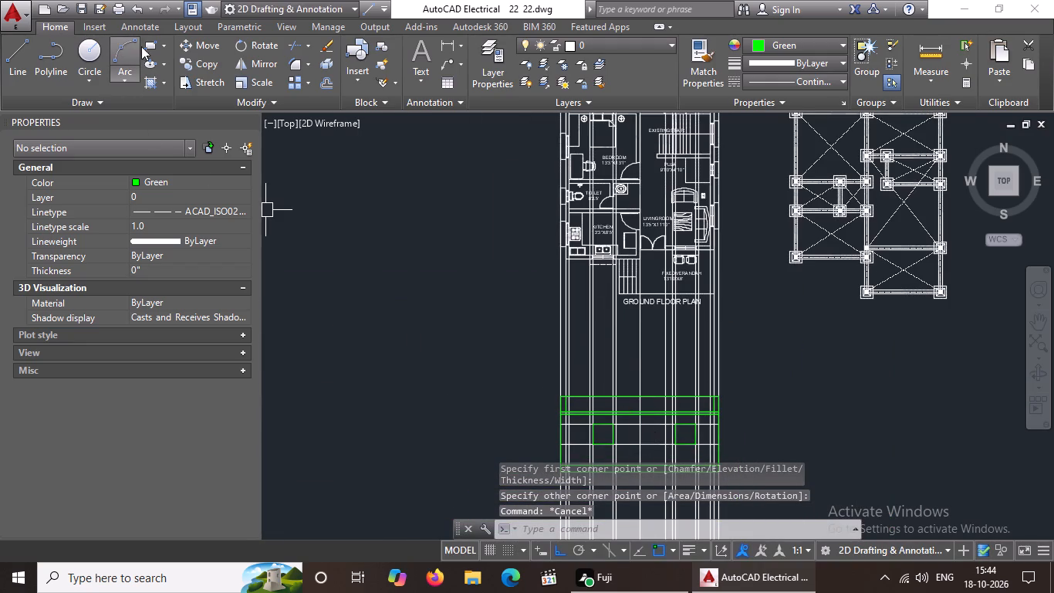
Draw a green door rectangle from the central projection line to the next one on its right, spanning the upper level line to the plinth top.
{"action": "left_click_drag", "start_coordinate": [147, 42], "coordinate": [149, 57]}
{"action": "scroll", "coordinate": [549, 250], "scroll_direction": "down", "scroll_amount": 1}
{"action": "scroll", "coordinate": [519, 455], "scroll_direction": "up", "scroll_amount": 2}
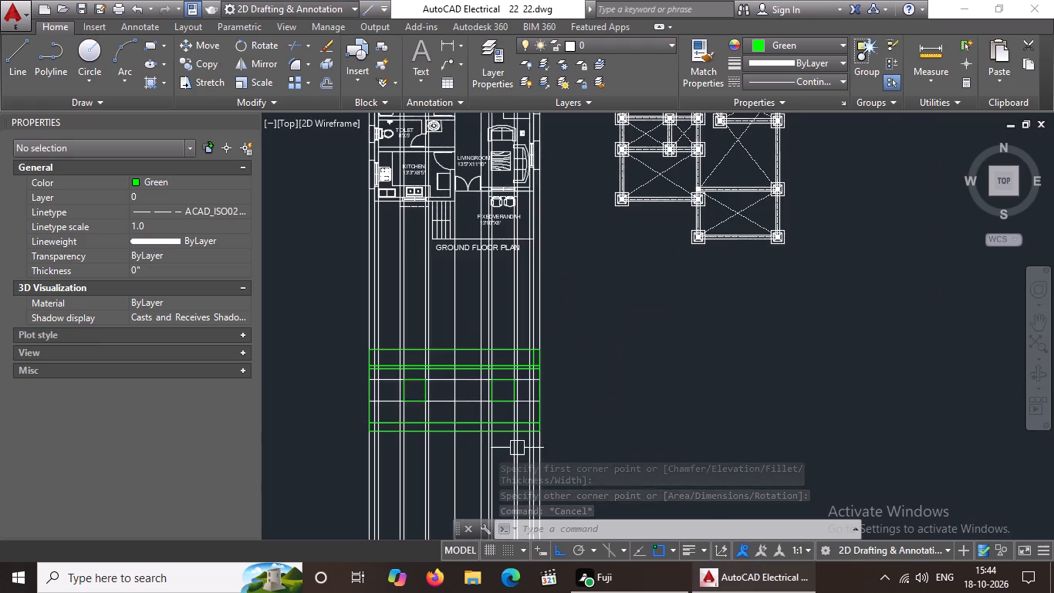
{"action": "scroll", "coordinate": [414, 421], "scroll_direction": "up", "scroll_amount": 2}
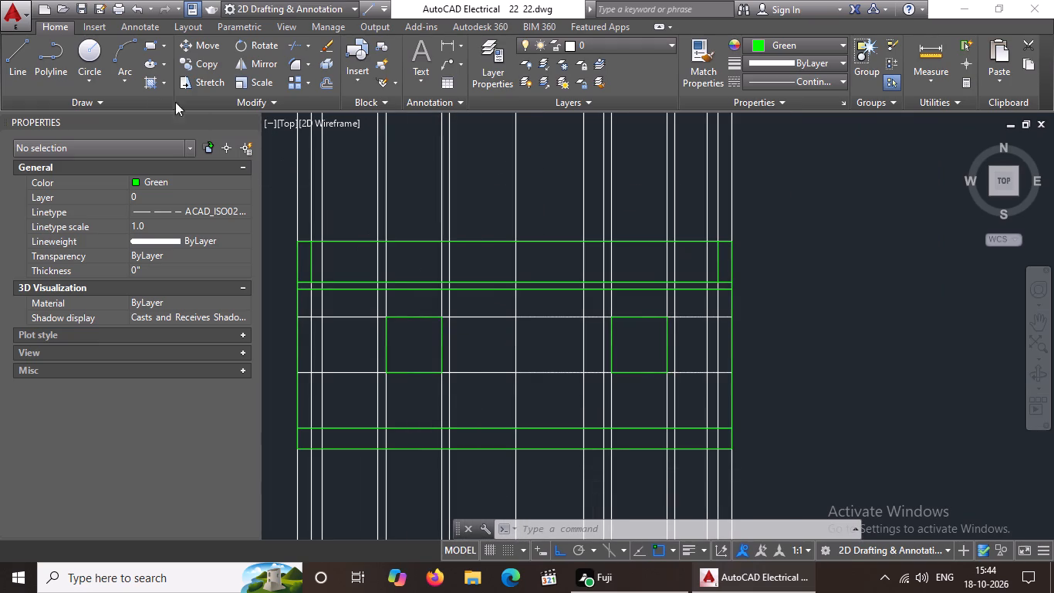
{"action": "left_click", "coordinate": [154, 44]}
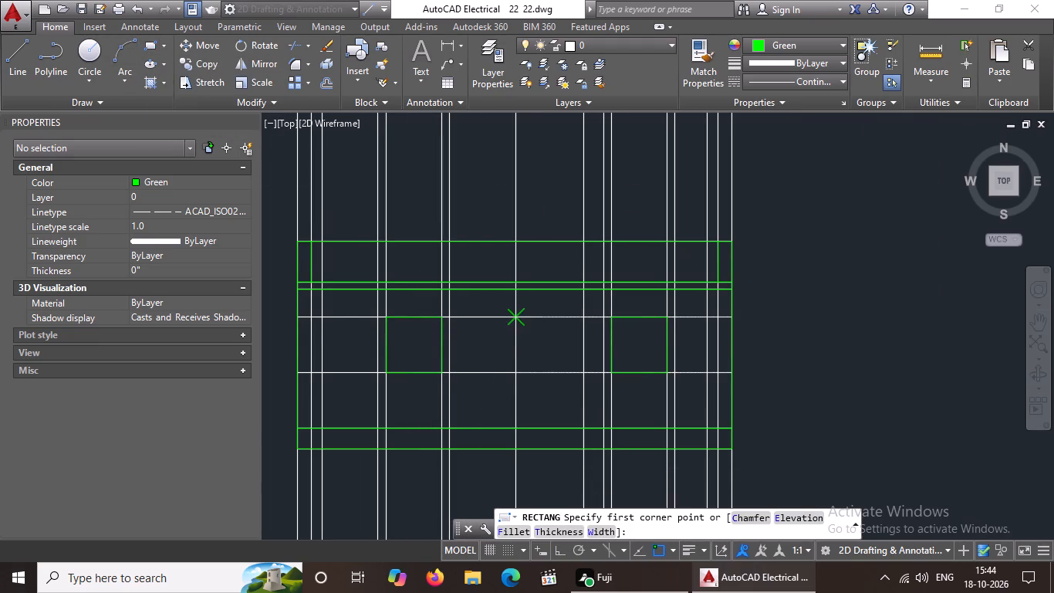
{"action": "left_click", "coordinate": [509, 320]}
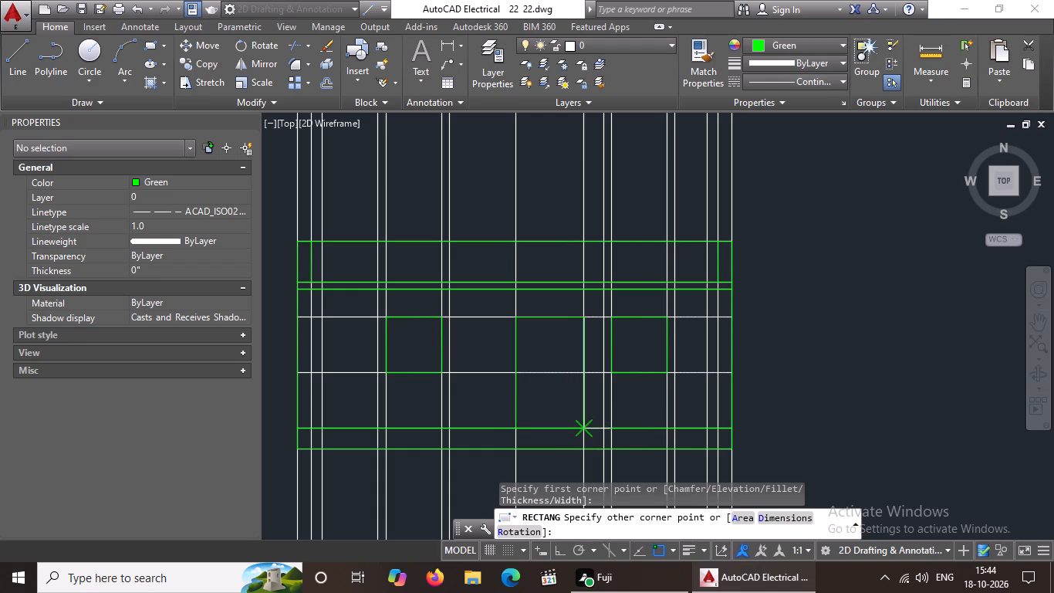
{"action": "left_click", "coordinate": [584, 431]}
{"action": "key", "text": "Escape"}
{"action": "scroll", "coordinate": [748, 374], "scroll_direction": "down", "scroll_amount": 2}
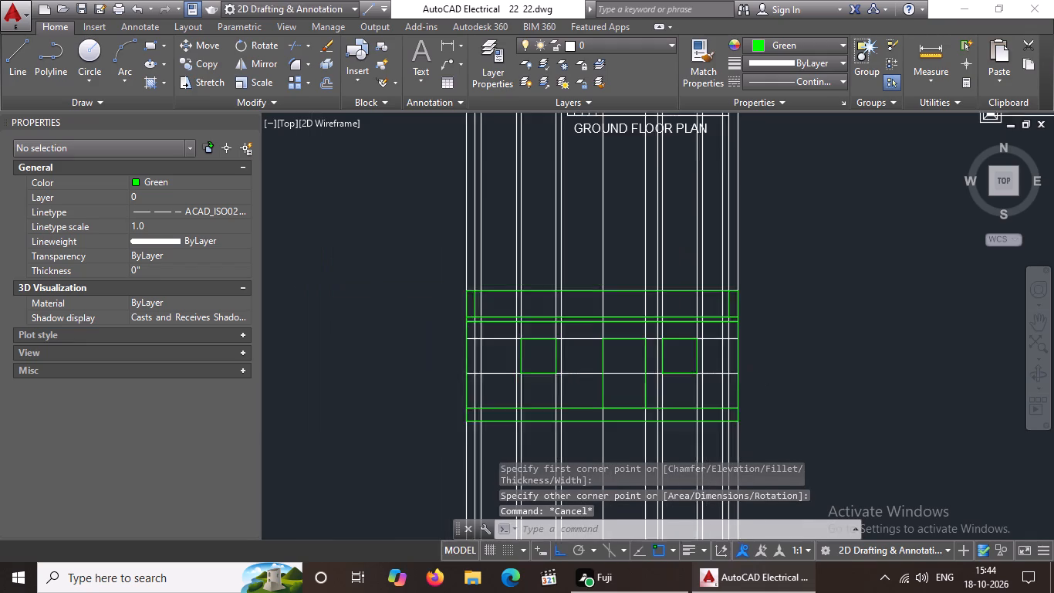
Offset the left window rectangle outward by 5".
{"action": "middle_click_drag", "start_coordinate": [744, 351], "coordinate": [729, 419]}
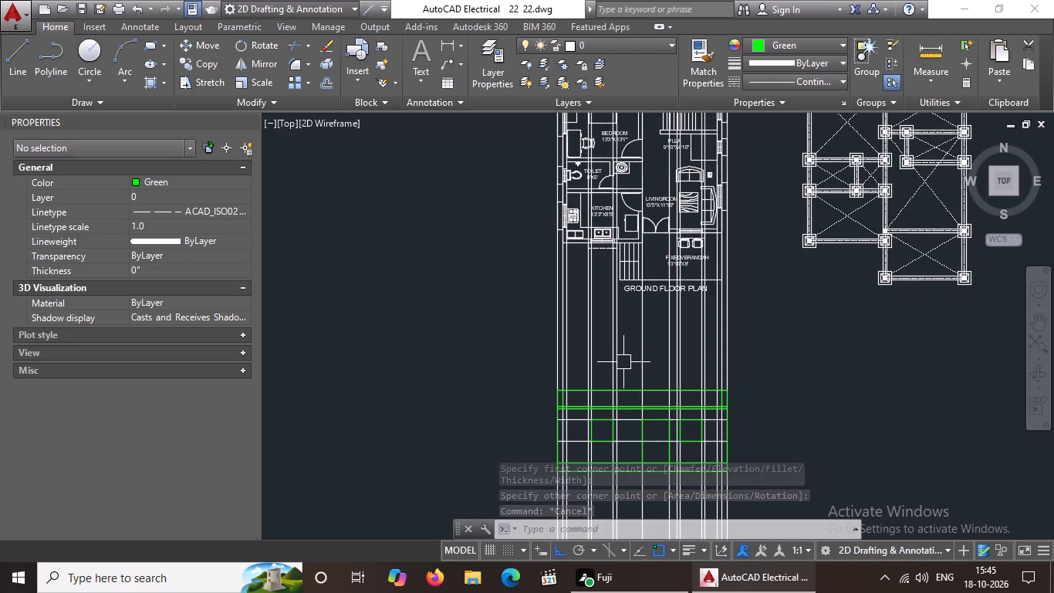
{"action": "middle_click_drag", "start_coordinate": [632, 457], "coordinate": [606, 414]}
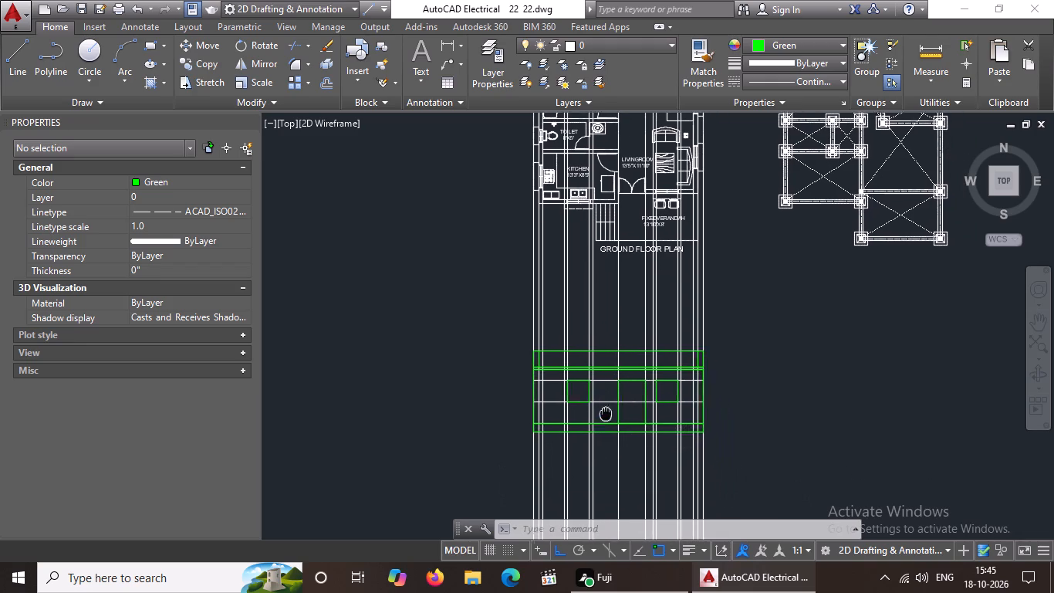
{"action": "scroll", "coordinate": [603, 434], "scroll_direction": "up", "scroll_amount": 1}
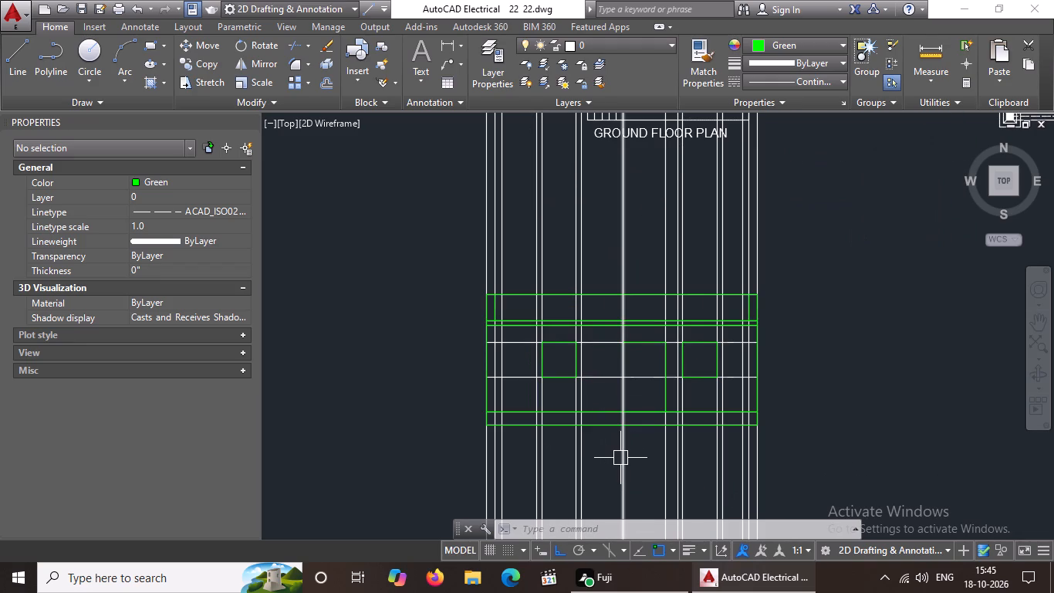
{"action": "scroll", "coordinate": [642, 395], "scroll_direction": "up", "scroll_amount": 2}
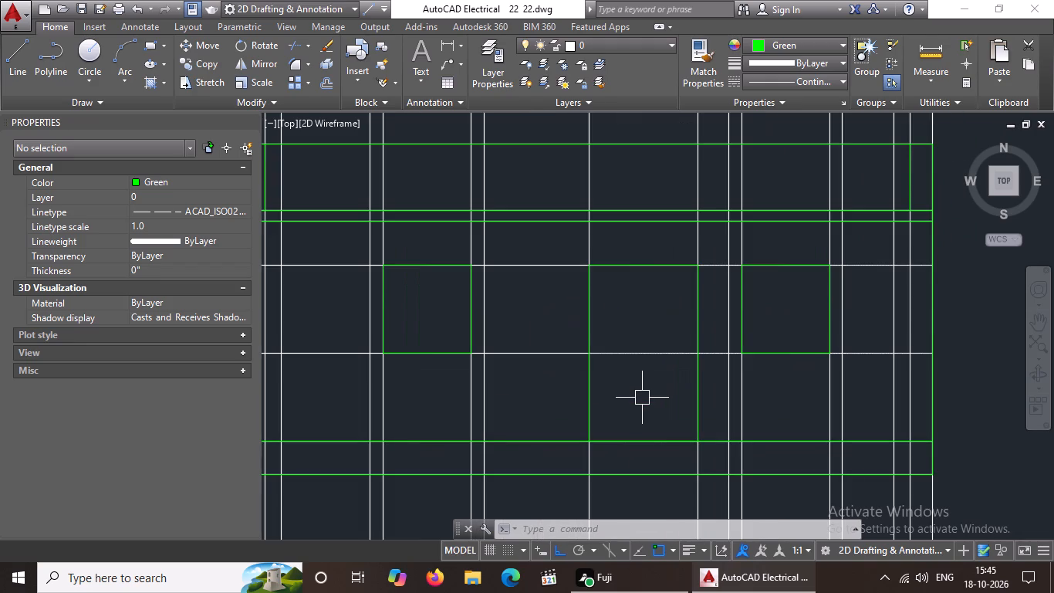
{"action": "scroll", "coordinate": [642, 398], "scroll_direction": "down", "scroll_amount": 1}
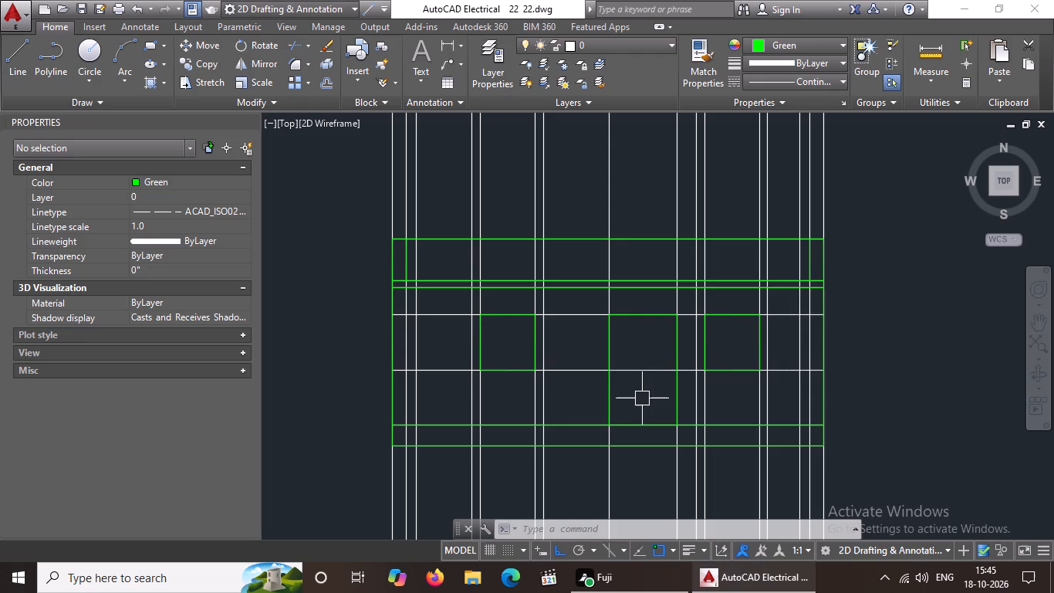
{"action": "key", "text": "Escape"}
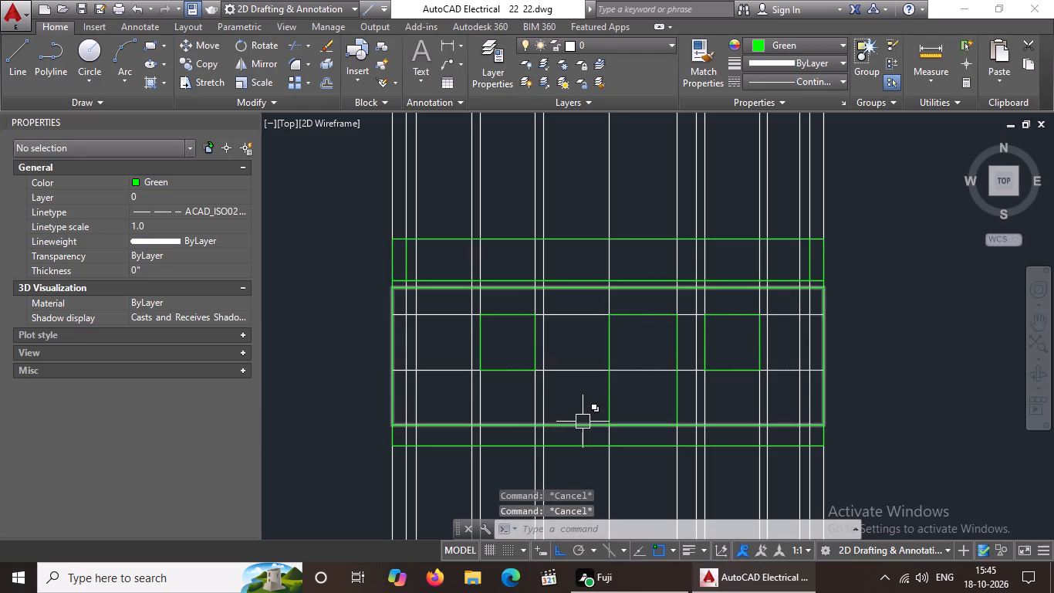
{"action": "key", "text": "o"}
{"action": "key", "text": "Return"}
{"action": "key", "text": "5"}
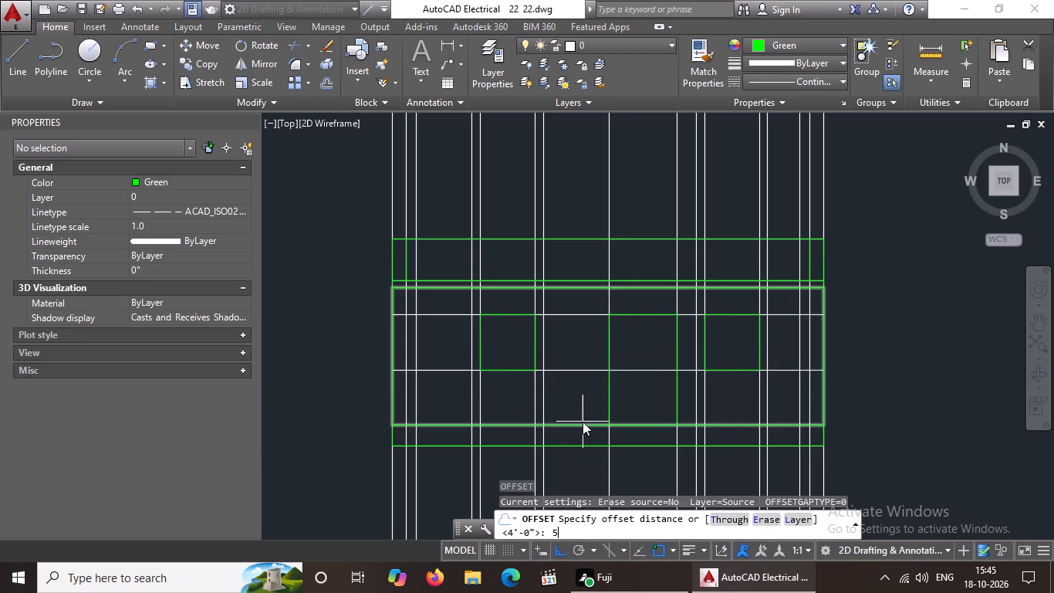
{"action": "key", "text": "shift+quotedbl"}
{"action": "key", "text": "Return"}
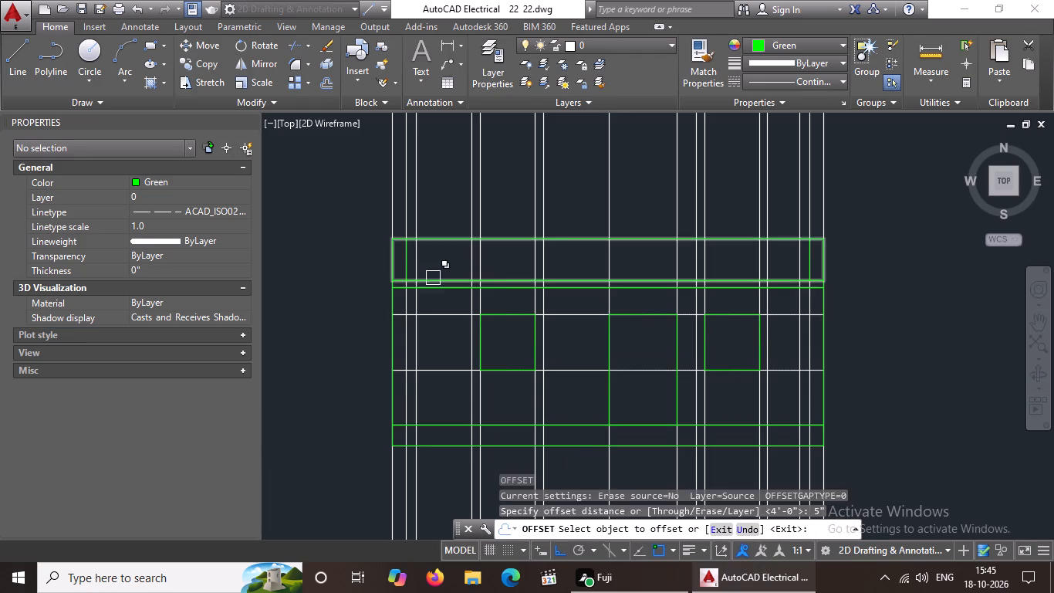
{"action": "left_click", "coordinate": [495, 312]}
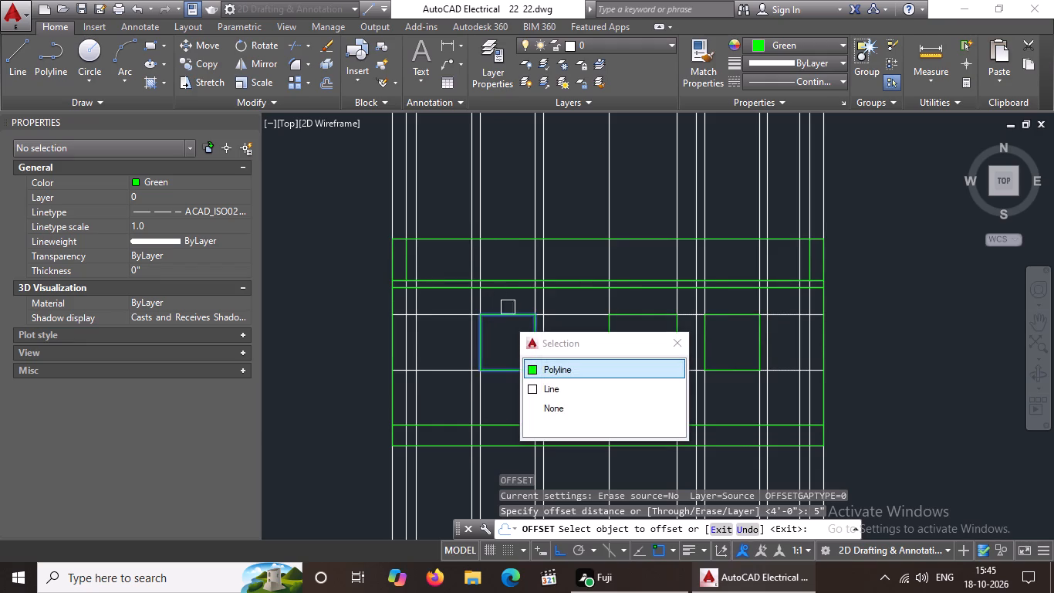
{"action": "left_click", "coordinate": [516, 300]}
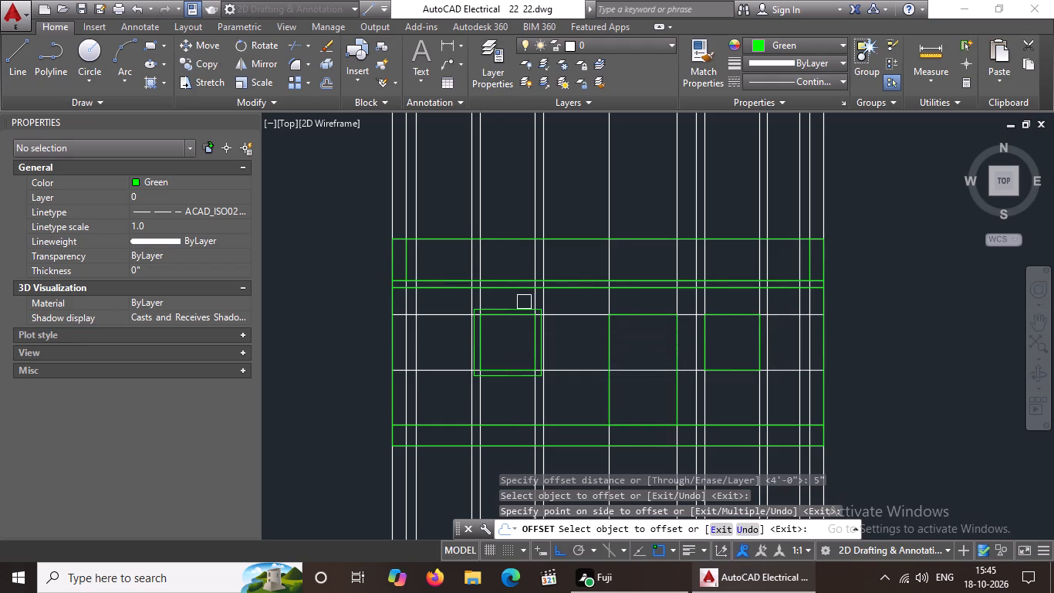
Offset the right window rectangle outward by 5".
{"action": "left_click", "coordinate": [725, 316]}
{"action": "left_click", "coordinate": [723, 301]}
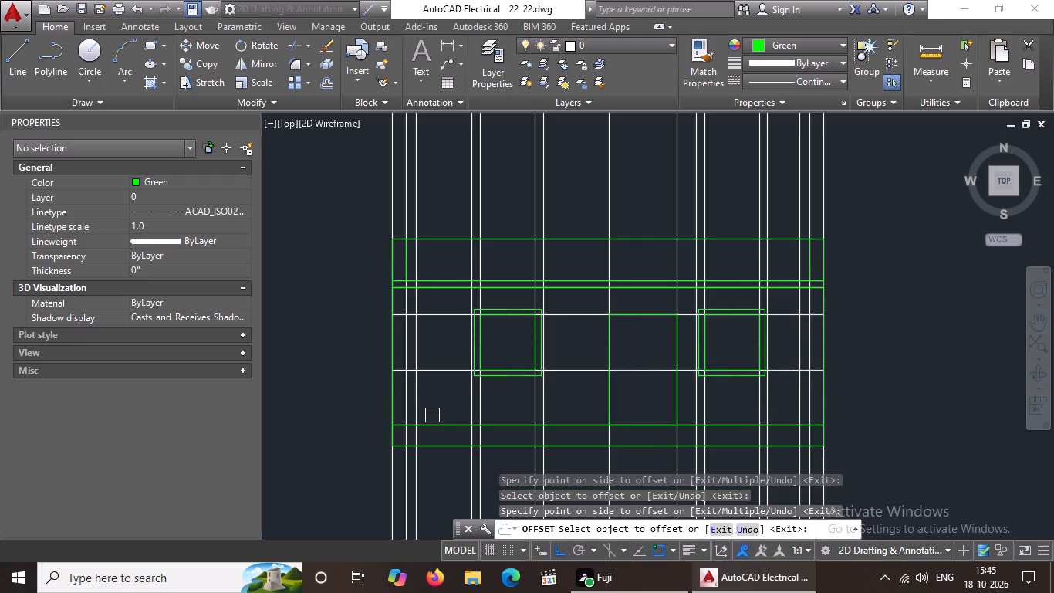
{"action": "key", "text": "Escape"}
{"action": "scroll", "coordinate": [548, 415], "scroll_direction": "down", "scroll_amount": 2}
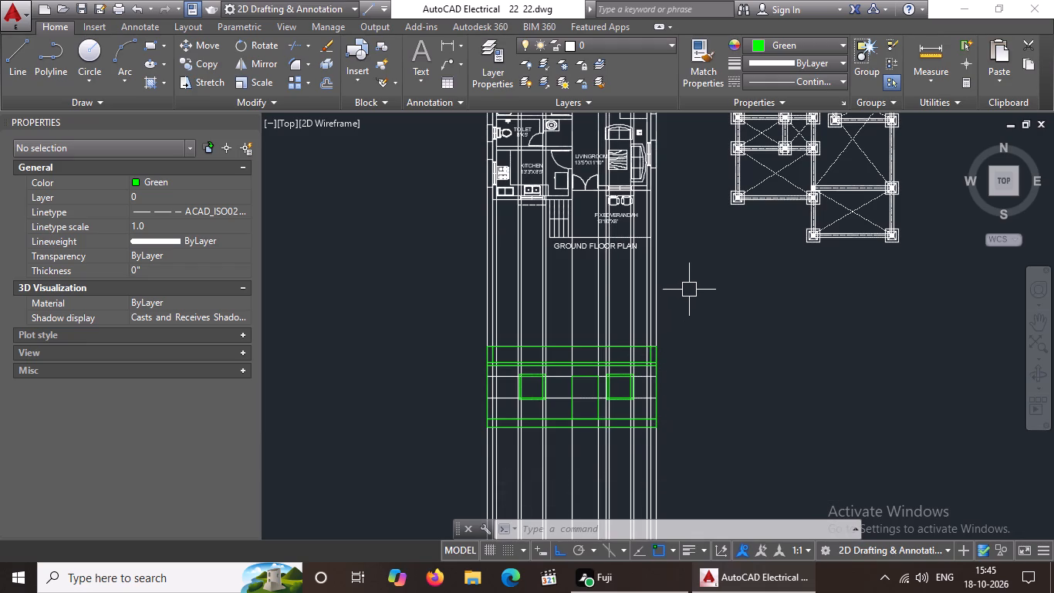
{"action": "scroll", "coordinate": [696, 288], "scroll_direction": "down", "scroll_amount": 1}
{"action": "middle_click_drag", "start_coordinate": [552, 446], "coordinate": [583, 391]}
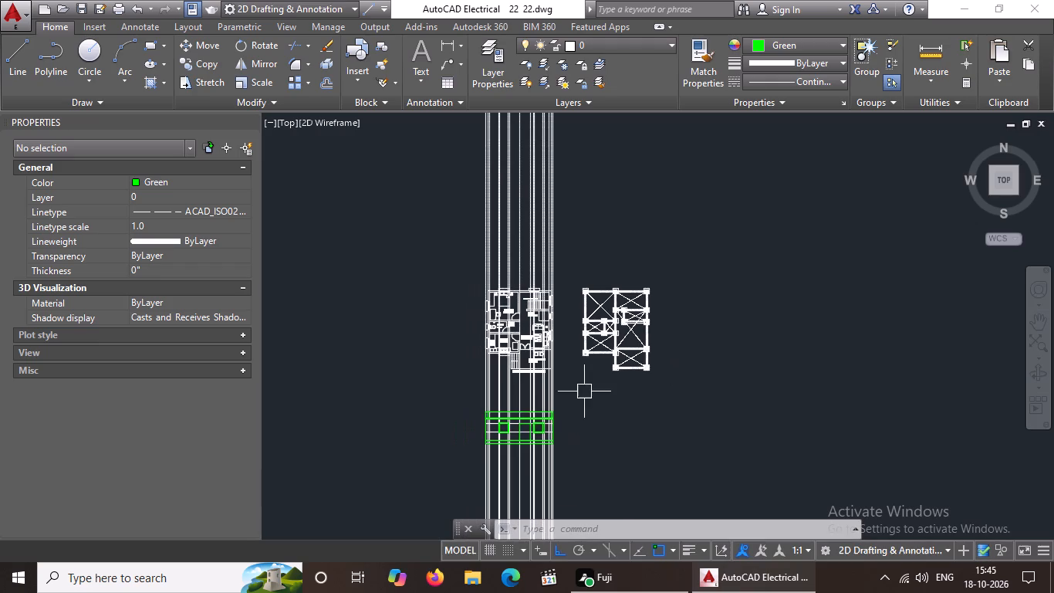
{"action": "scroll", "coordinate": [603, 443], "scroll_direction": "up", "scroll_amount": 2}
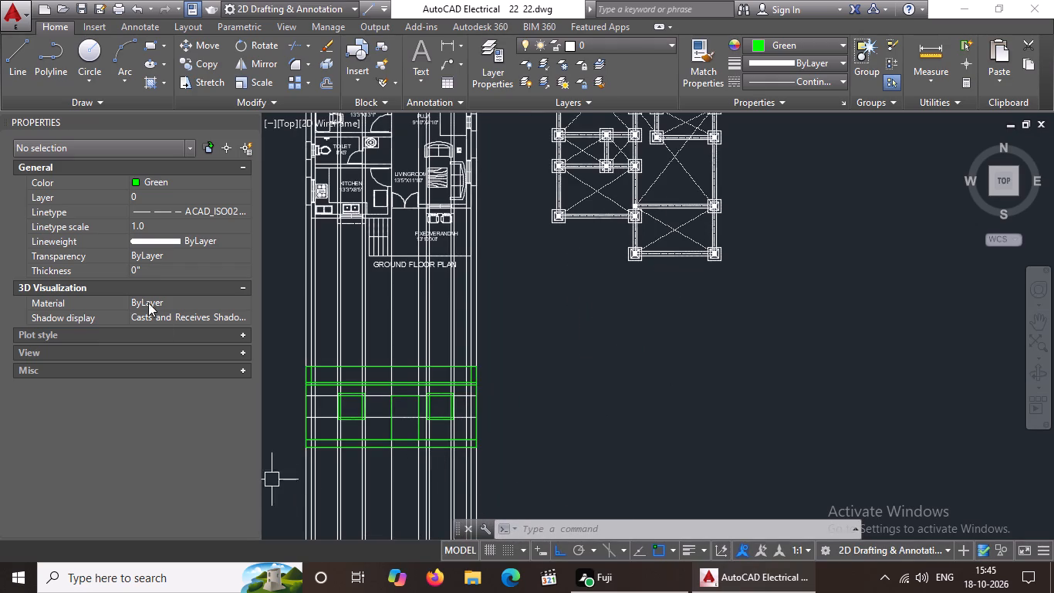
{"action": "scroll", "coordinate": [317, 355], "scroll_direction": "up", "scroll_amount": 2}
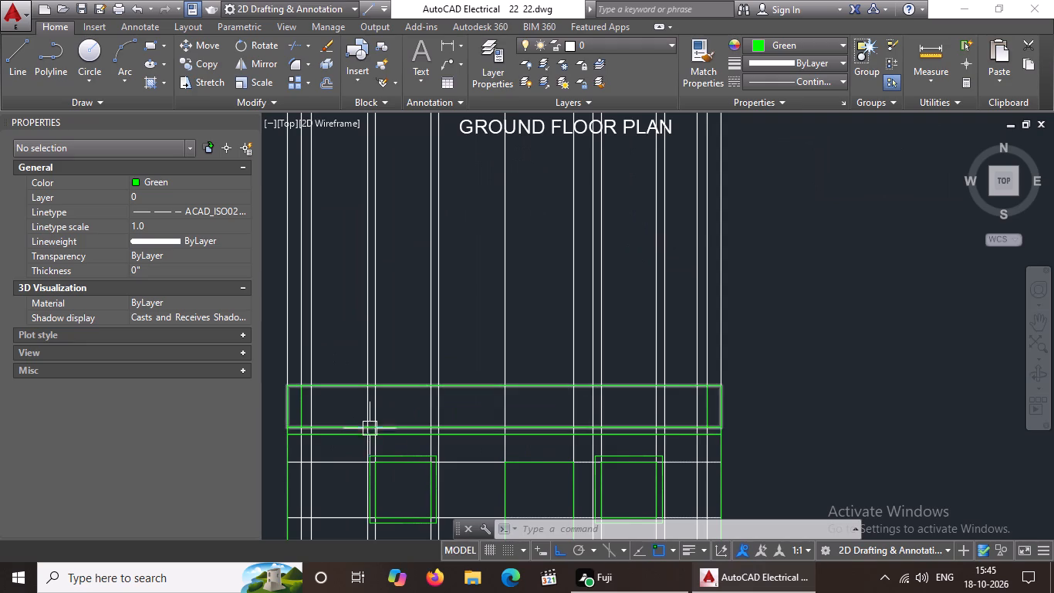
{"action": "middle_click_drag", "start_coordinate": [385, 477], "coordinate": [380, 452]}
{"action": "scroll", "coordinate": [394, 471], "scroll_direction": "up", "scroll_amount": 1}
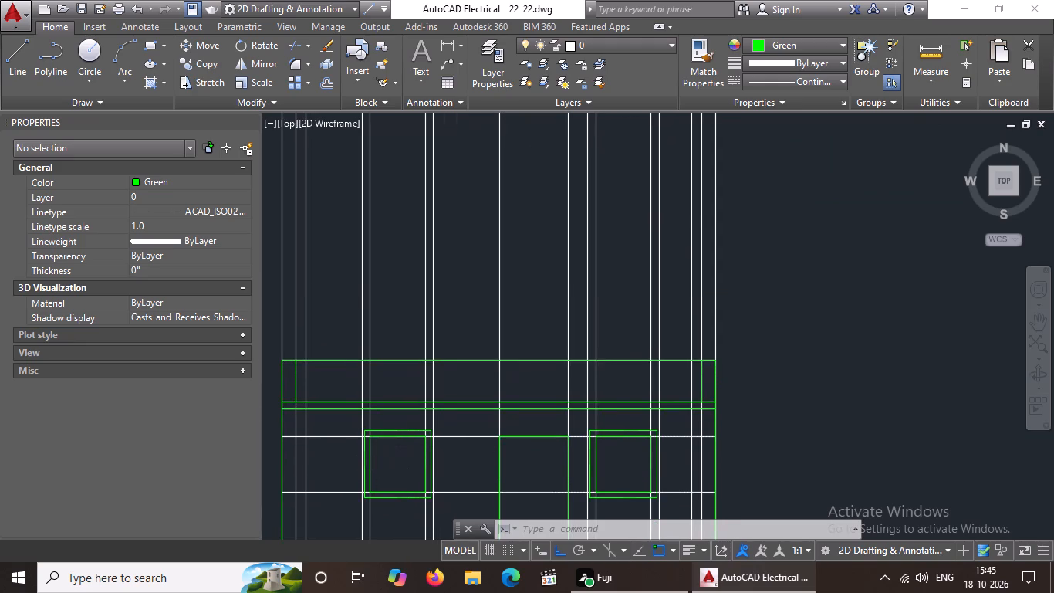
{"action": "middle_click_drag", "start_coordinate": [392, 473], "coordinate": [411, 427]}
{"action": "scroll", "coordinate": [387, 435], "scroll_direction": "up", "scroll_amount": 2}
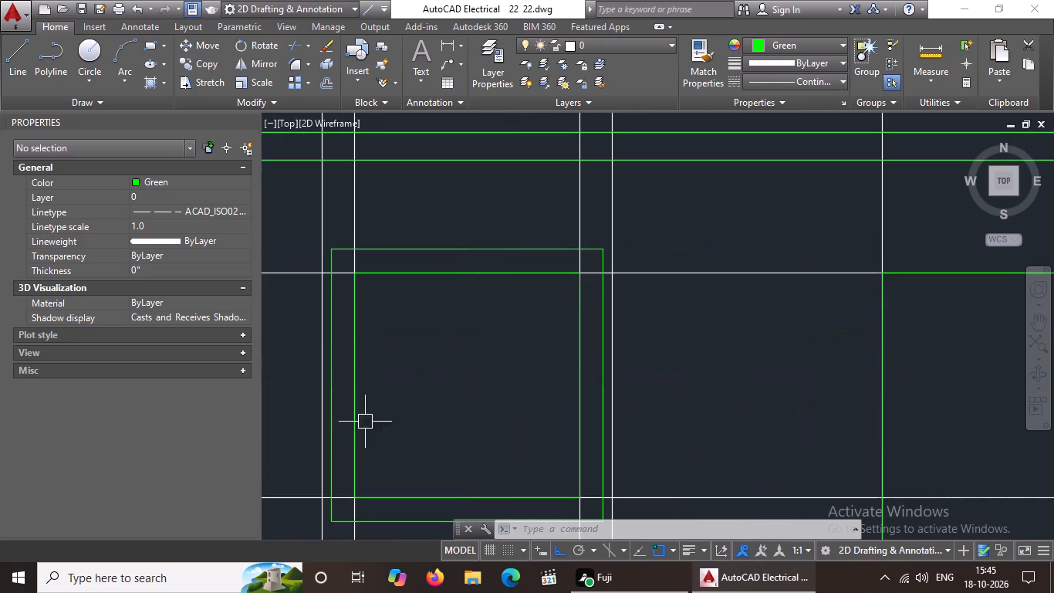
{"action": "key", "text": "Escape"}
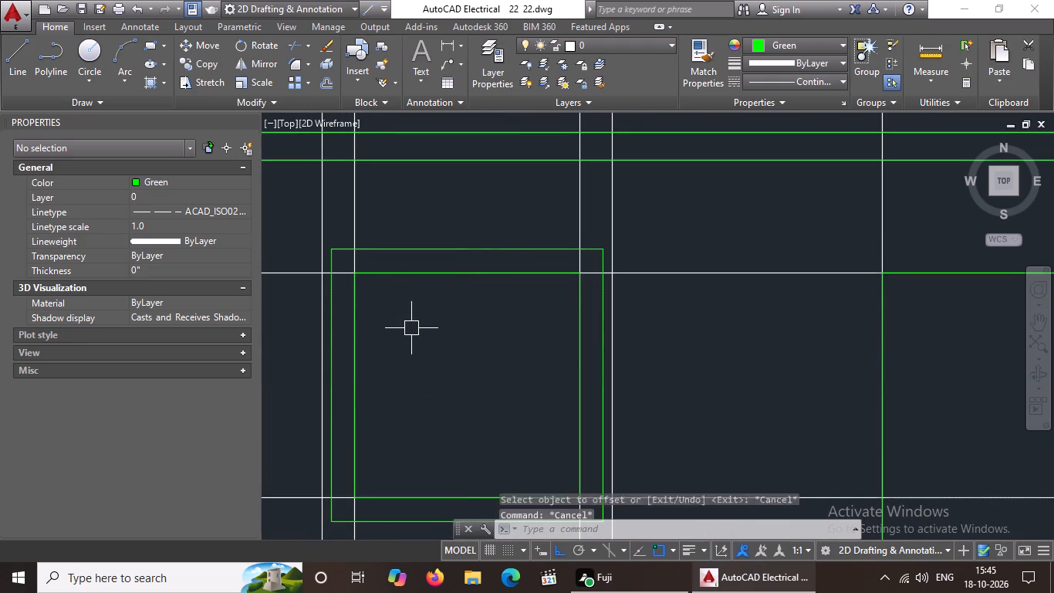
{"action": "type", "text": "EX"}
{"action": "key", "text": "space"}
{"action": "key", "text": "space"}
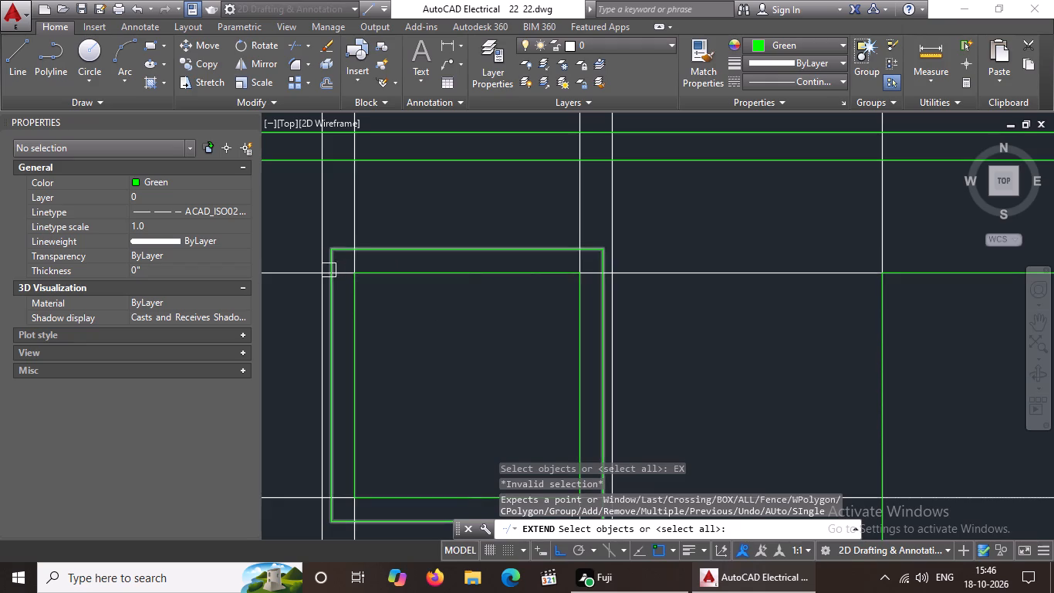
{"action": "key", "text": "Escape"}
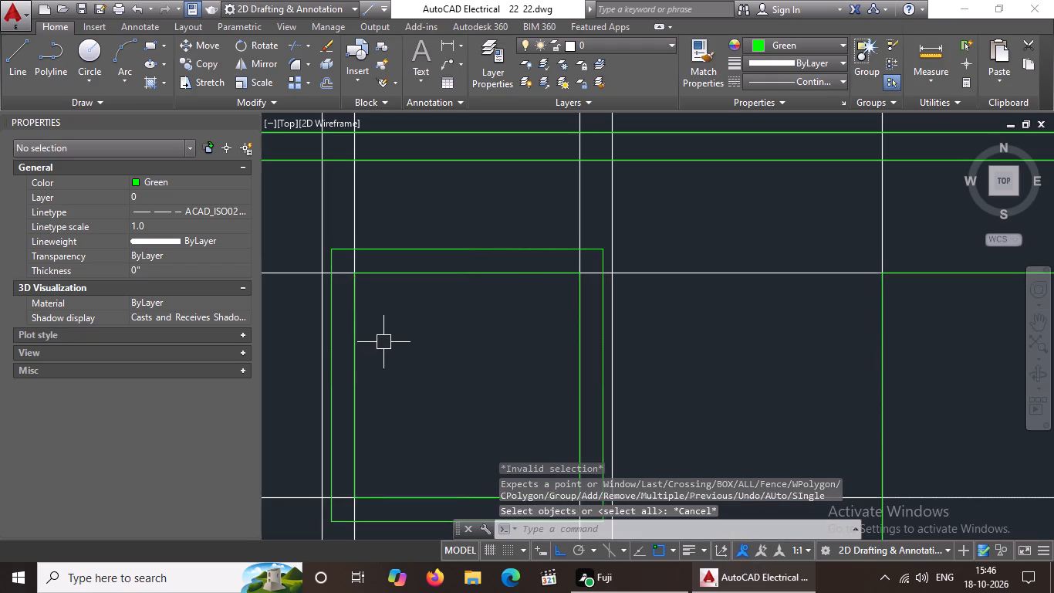
Delete the two white horizontal level lines that mark the window sill and the window and door head.
{"action": "scroll", "coordinate": [449, 339], "scroll_direction": "down", "scroll_amount": 2}
{"action": "middle_click_drag", "start_coordinate": [542, 371], "coordinate": [445, 347]}
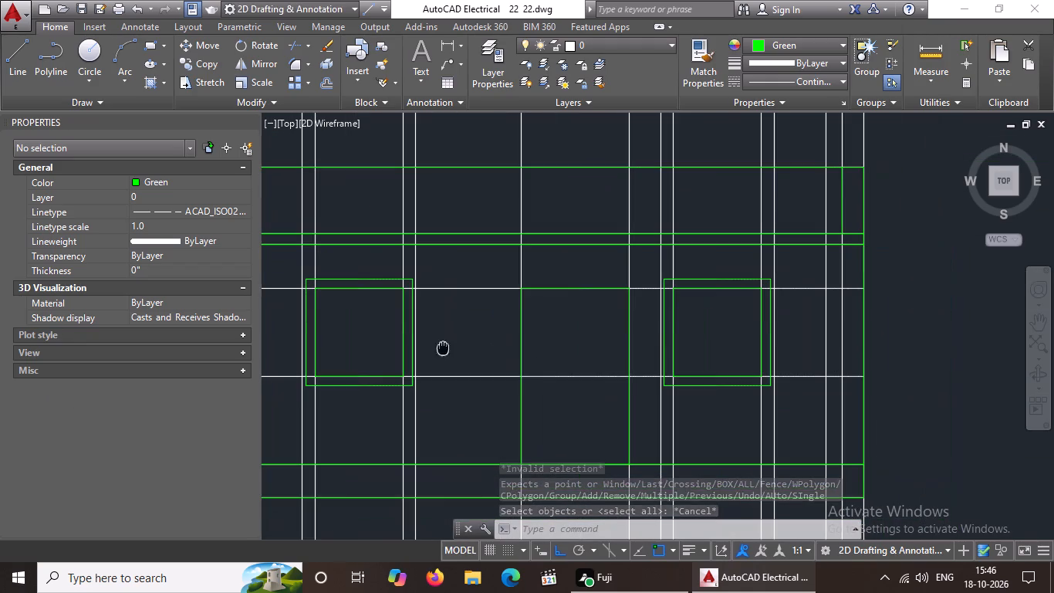
{"action": "scroll", "coordinate": [469, 347], "scroll_direction": "down", "scroll_amount": 1}
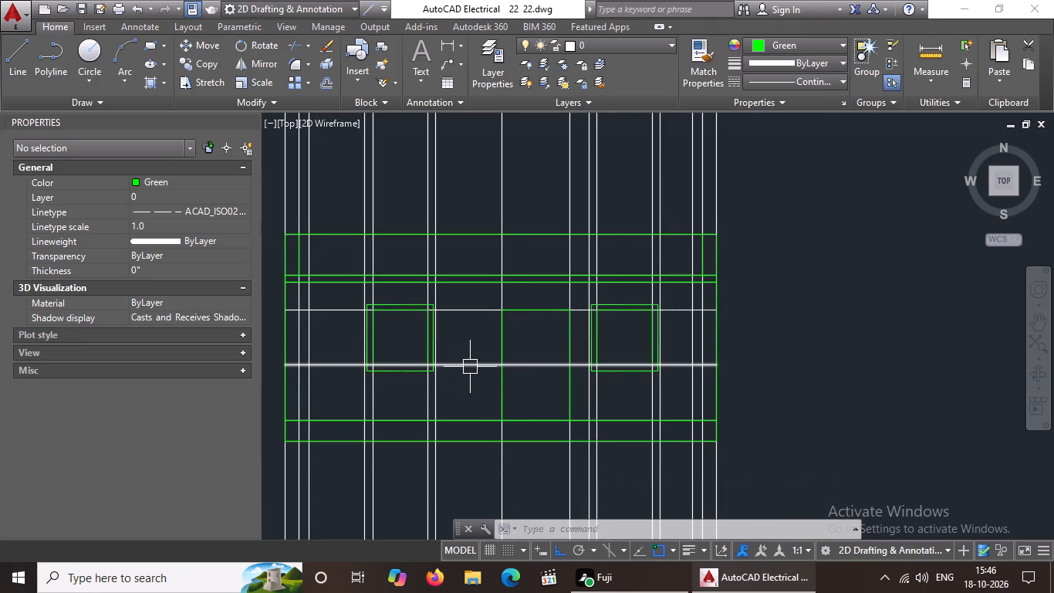
{"action": "left_click", "coordinate": [471, 366]}
{"action": "key", "text": "Delete"}
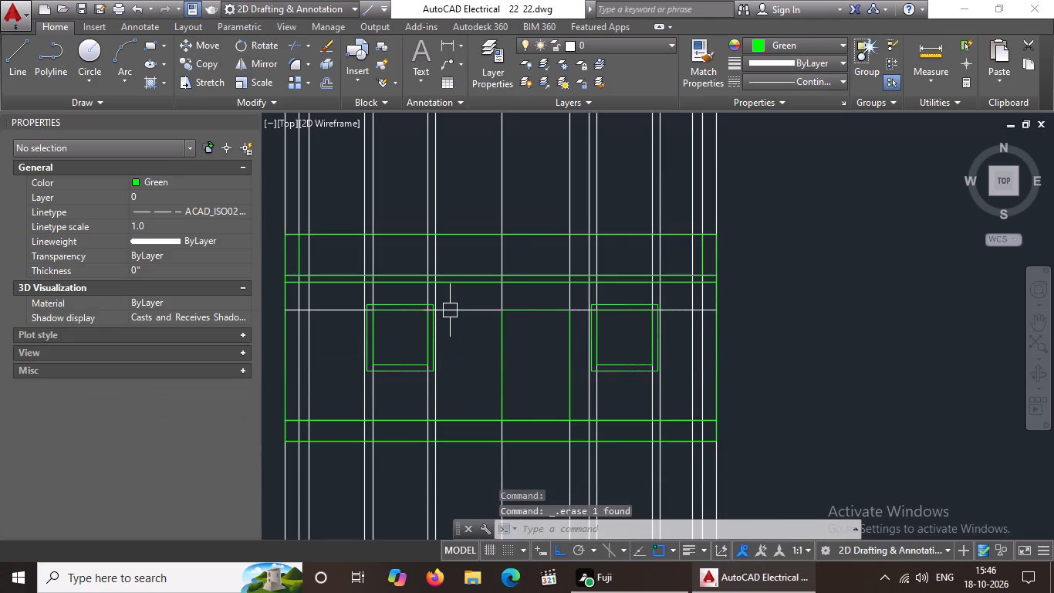
{"action": "left_click", "coordinate": [450, 310]}
{"action": "key", "text": "Delete"}
Examine the green elevation and its vertical projection lines against the ground floor plan above it.
{"action": "scroll", "coordinate": [463, 340], "scroll_direction": "down", "scroll_amount": 2}
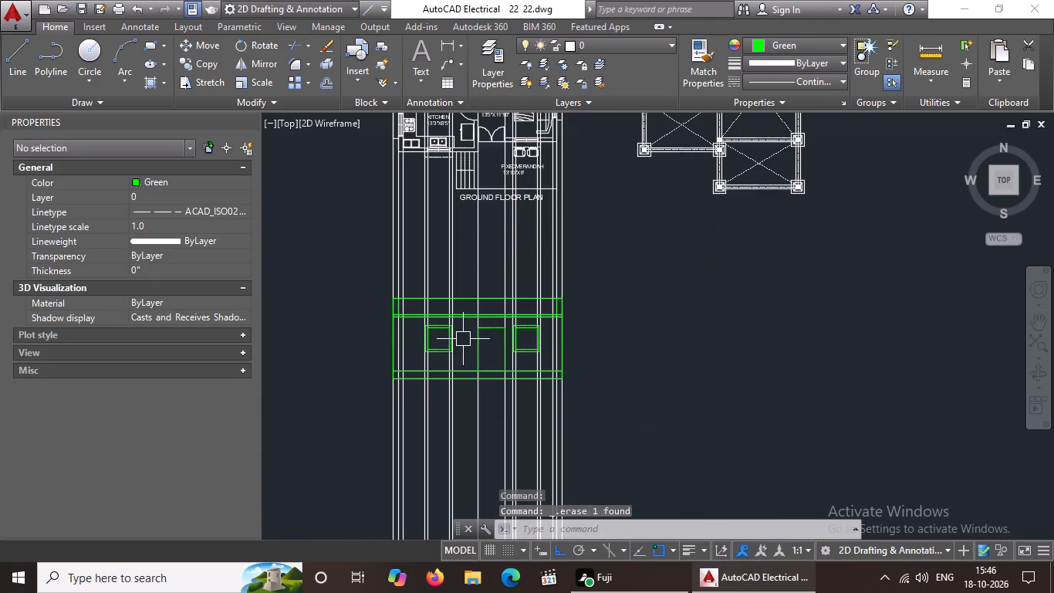
{"action": "middle_click_drag", "start_coordinate": [463, 338], "coordinate": [448, 419]}
{"action": "scroll", "coordinate": [448, 418], "scroll_direction": "down", "scroll_amount": 1}
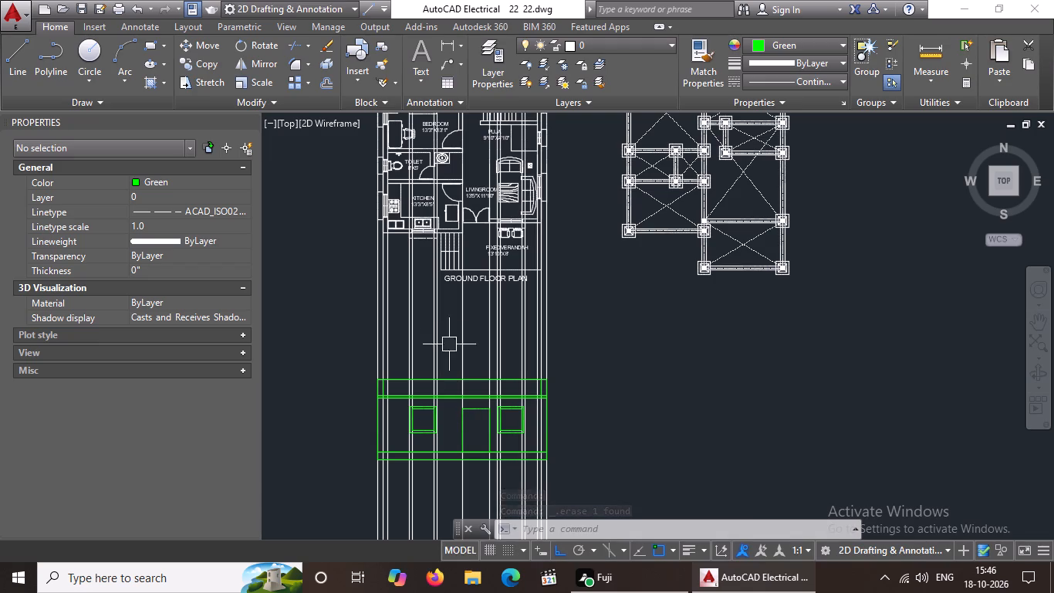
{"action": "middle_click_drag", "start_coordinate": [458, 399], "coordinate": [459, 458]}
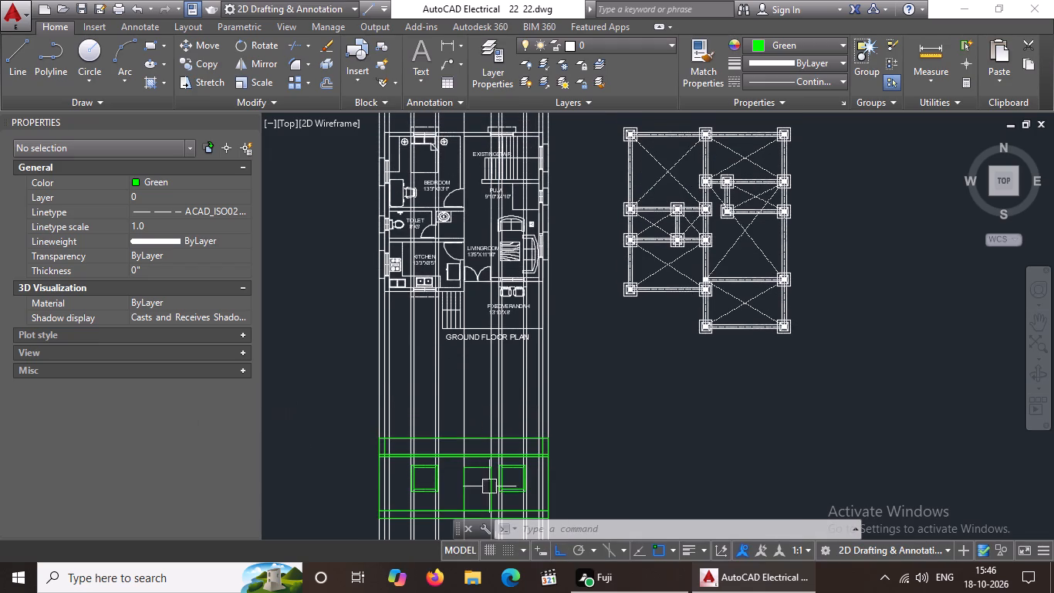
{"action": "middle_click_drag", "start_coordinate": [421, 386], "coordinate": [421, 467]}
{"action": "scroll", "coordinate": [561, 400], "scroll_direction": "down", "scroll_amount": 2}
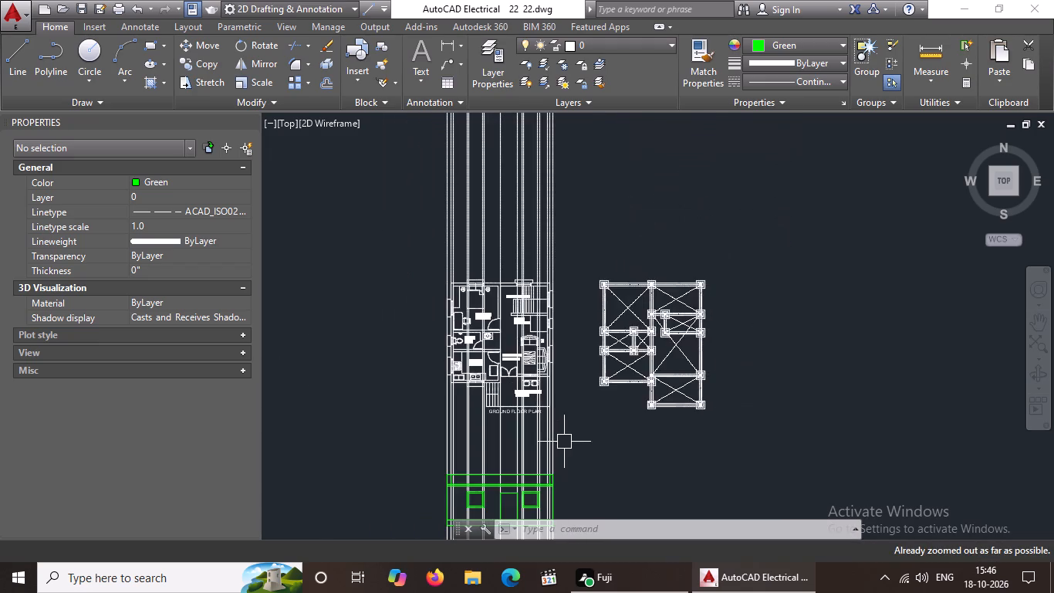
{"action": "scroll", "coordinate": [564, 442], "scroll_direction": "up", "scroll_amount": 4}
{"action": "scroll", "coordinate": [561, 430], "scroll_direction": "down", "scroll_amount": 6}
{"action": "middle_click_drag", "start_coordinate": [551, 462], "coordinate": [550, 357]}
{"action": "scroll", "coordinate": [550, 355], "scroll_direction": "up", "scroll_amount": 1}
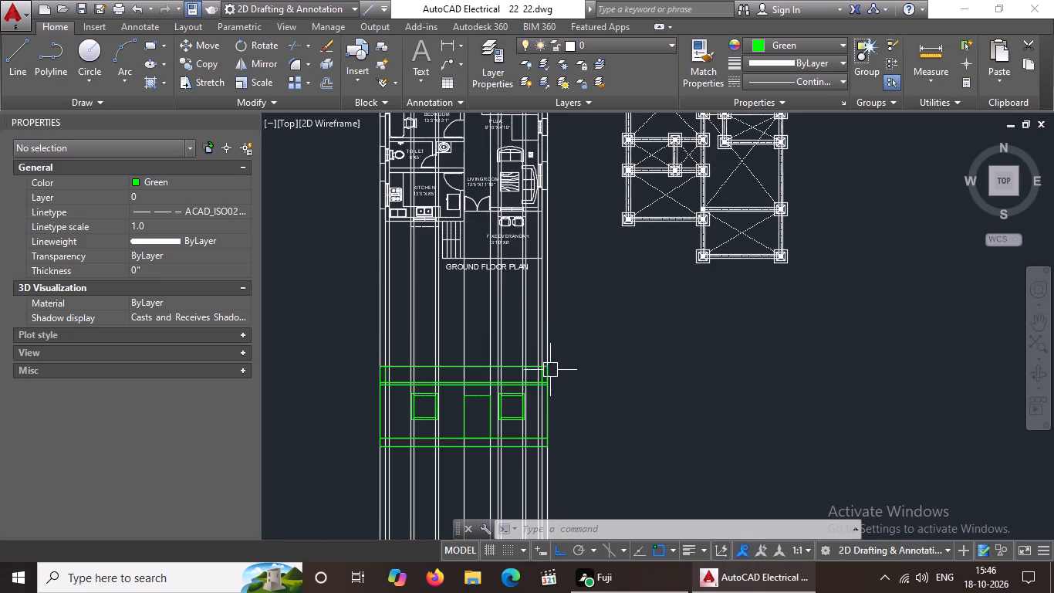
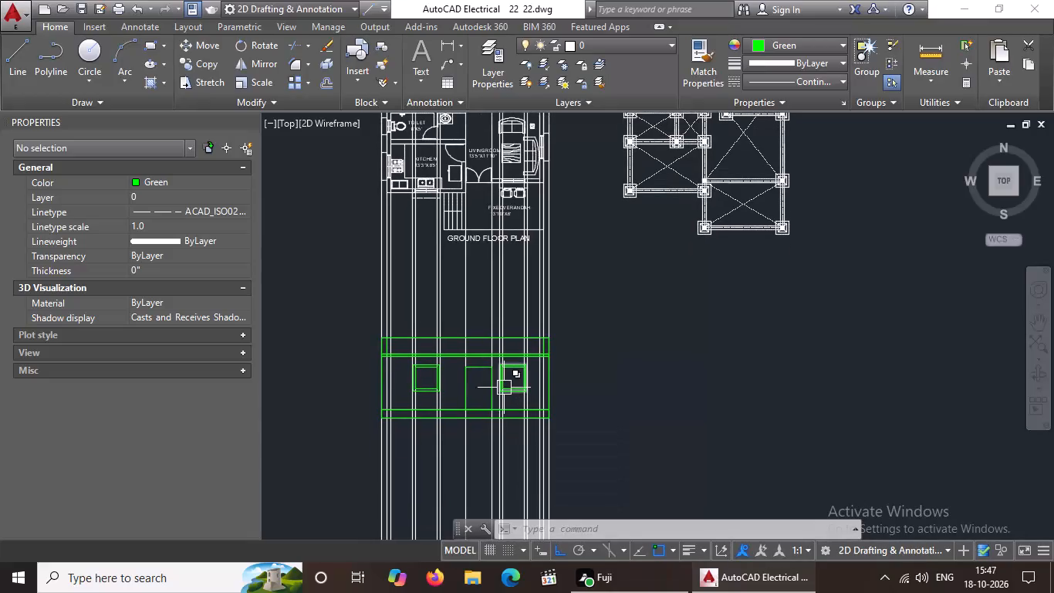
Copy the GROUND FLOOR PLAN title with Ortho off, placing one copy above the green elevation and another below the column layout.
{"action": "scroll", "coordinate": [505, 388], "scroll_direction": "down", "scroll_amount": 1}
{"action": "middle_click_drag", "start_coordinate": [718, 334], "coordinate": [718, 561]}
{"action": "middle_click_drag", "start_coordinate": [636, 529], "coordinate": [600, 395]}
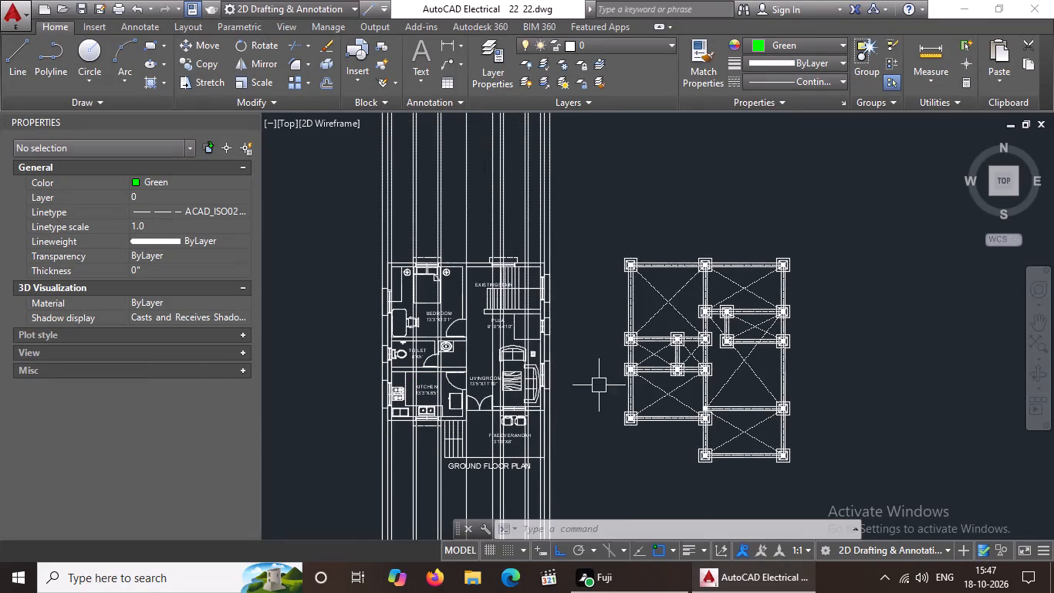
{"action": "middle_click_drag", "start_coordinate": [541, 513], "coordinate": [539, 366]}
{"action": "scroll", "coordinate": [474, 316], "scroll_direction": "up", "scroll_amount": 2}
{"action": "left_click", "coordinate": [475, 325]}
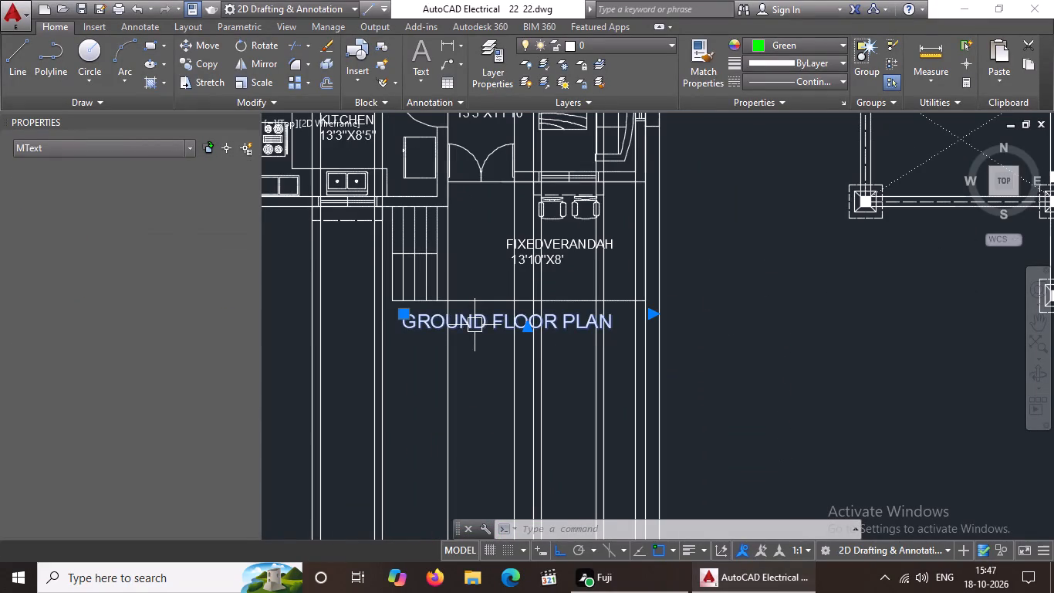
{"action": "left_click", "coordinate": [194, 62]}
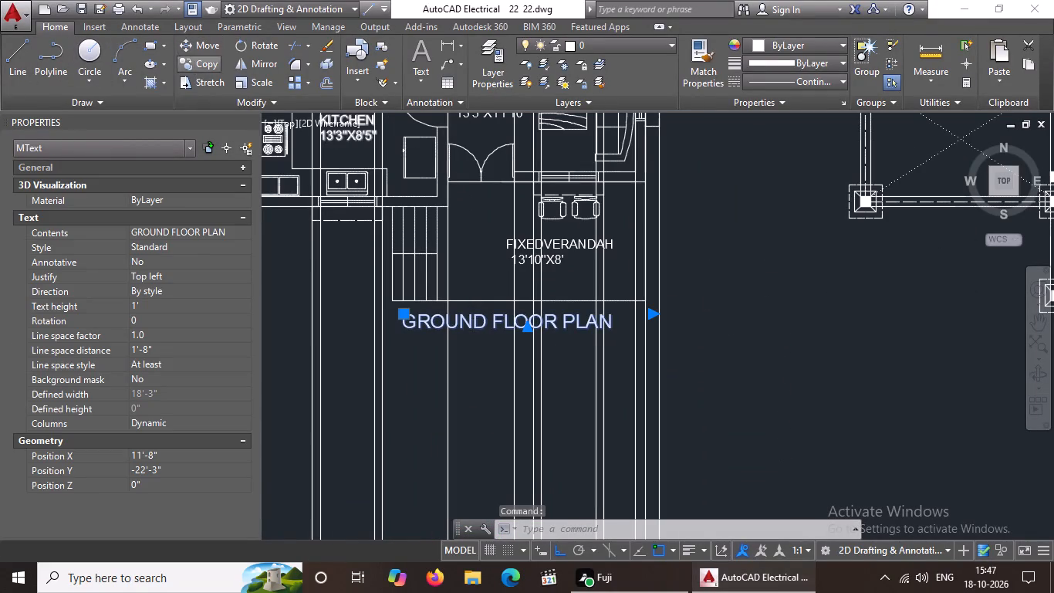
{"action": "left_click", "coordinate": [495, 323]}
{"action": "scroll", "coordinate": [585, 309], "scroll_direction": "down", "scroll_amount": 3}
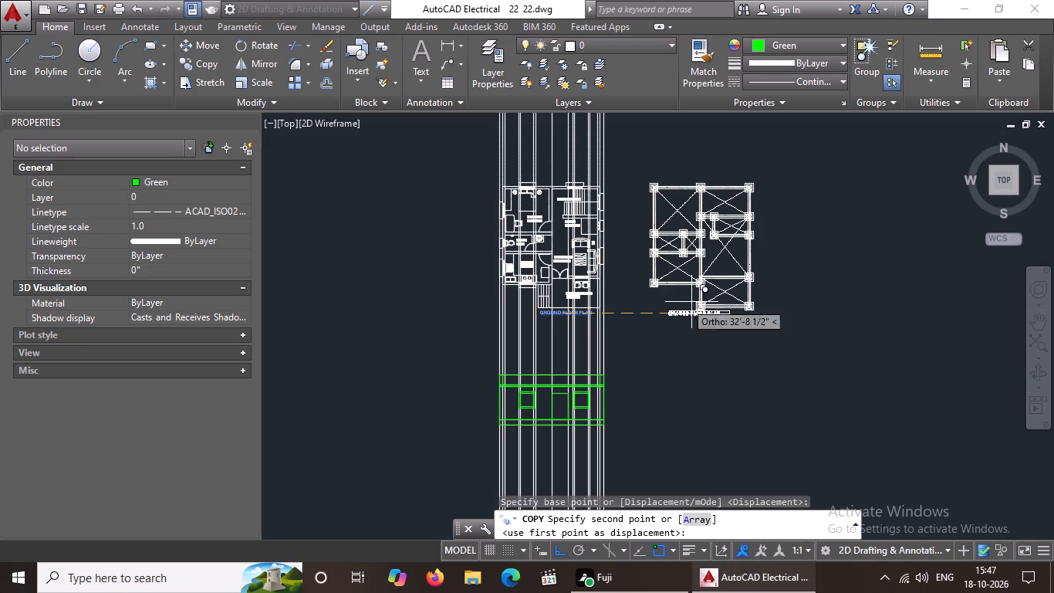
{"action": "left_click", "coordinate": [559, 547]}
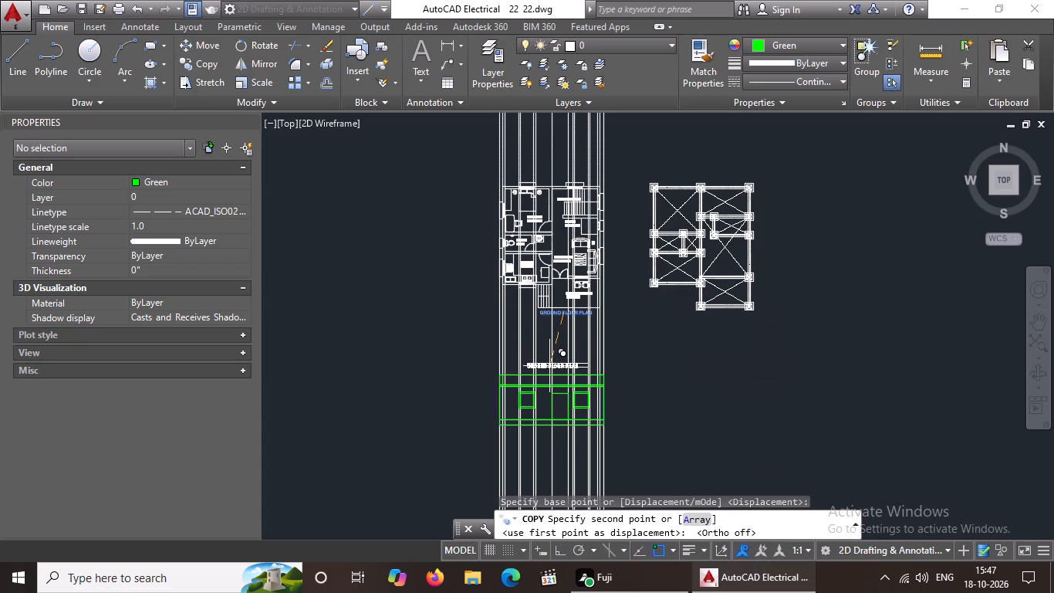
{"action": "left_click", "coordinate": [549, 365]}
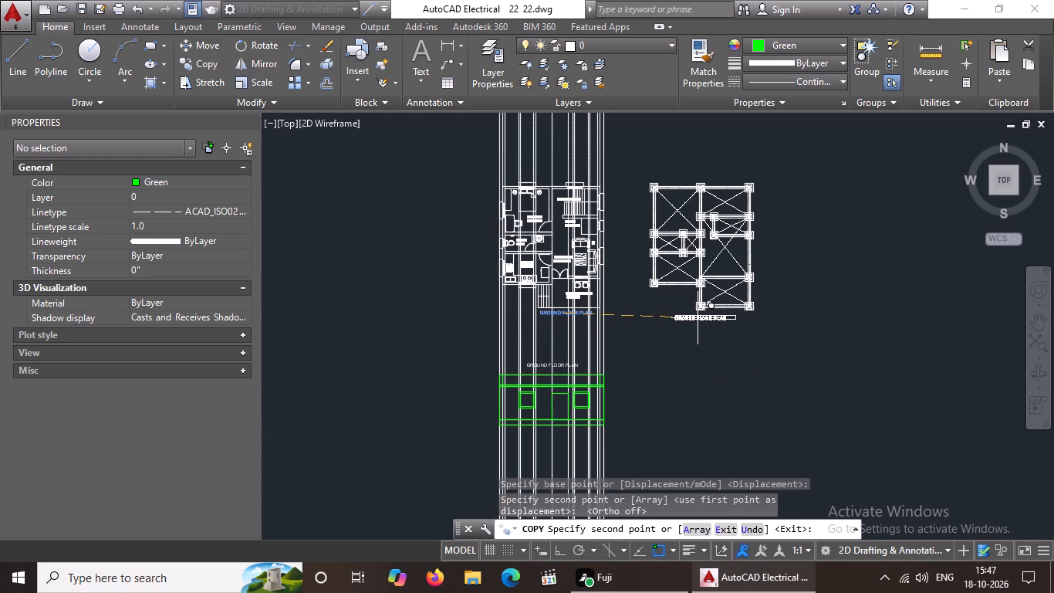
{"action": "left_click", "coordinate": [699, 318]}
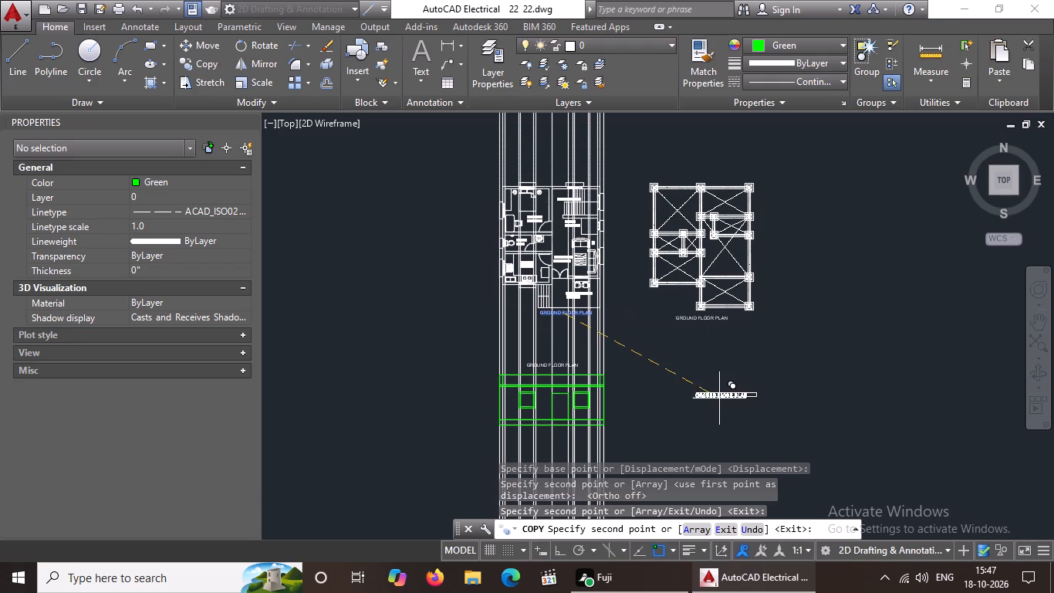
{"action": "key", "text": "Escape"}
Change the title copy below the column layout to read COLUMN FOOTING PLAN.
{"action": "scroll", "coordinate": [680, 347], "scroll_direction": "up", "scroll_amount": 2}
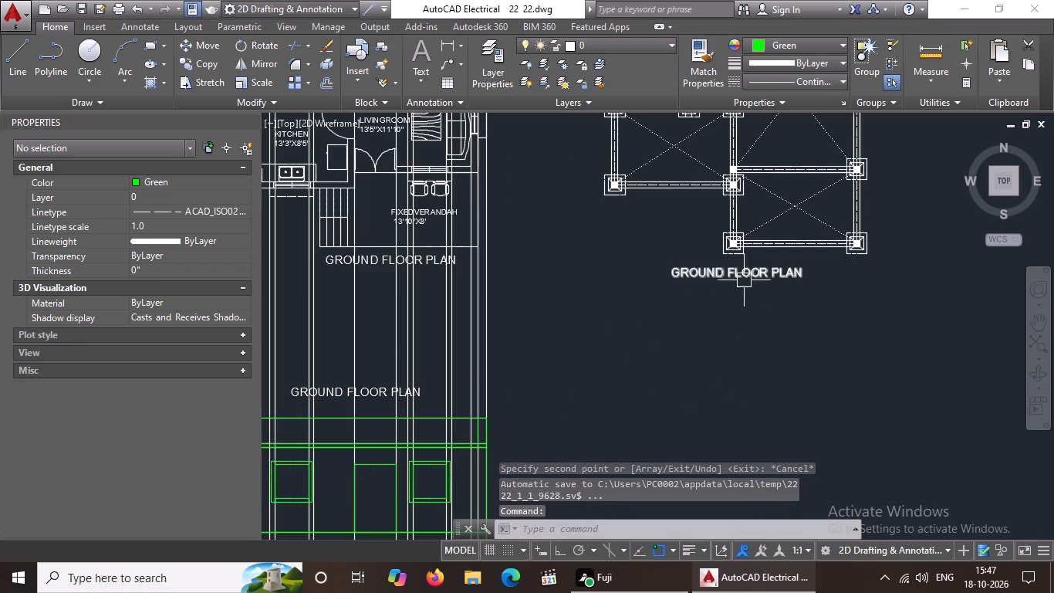
{"action": "double_click", "coordinate": [762, 276]}
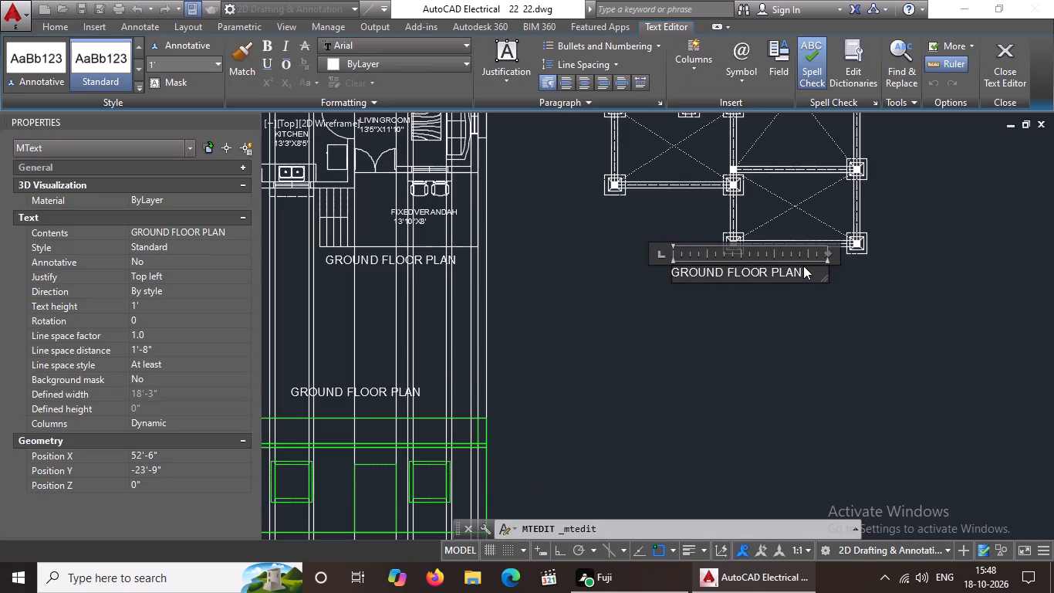
{"action": "key", "text": "Right"}
{"action": "key", "text": "Right"}
{"action": "key", "text": "Right"}
{"action": "key", "text": "Right"}
{"action": "key", "text": "Right"}
{"action": "key", "text": "Right"}
{"action": "key", "text": "Right"}
{"action": "key", "text": "BackSpace"}
{"action": "key", "text": "BackSpace"}
{"action": "key", "text": "BackSpace"}
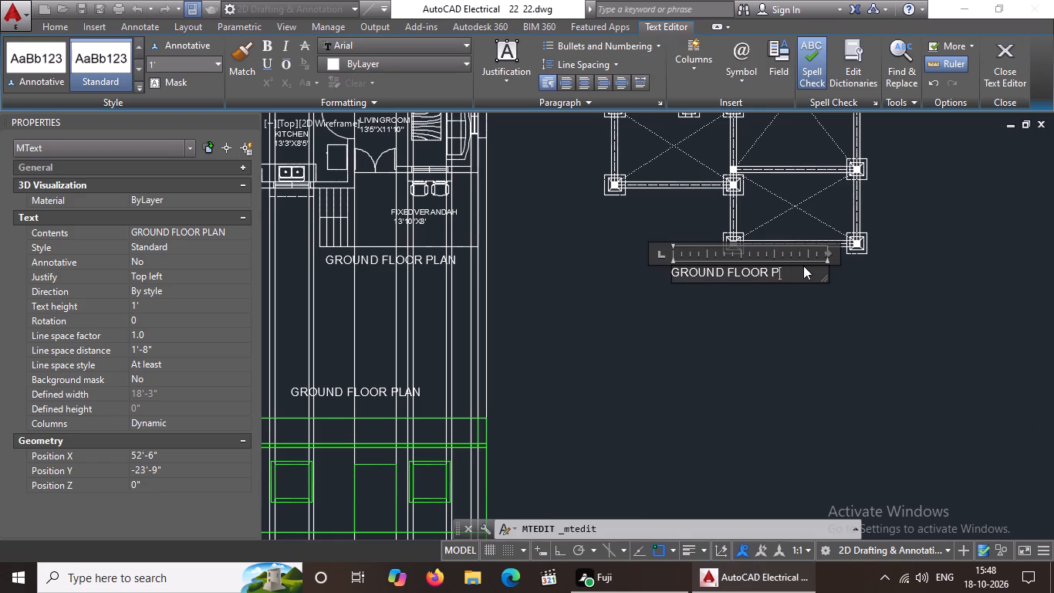
{"action": "key", "text": "BackSpace"}
{"action": "key", "text": "BackSpace"}
{"action": "key", "text": "BackSpace"}
{"action": "key", "text": "BackSpace"}
{"action": "key", "text": "BackSpace"}
{"action": "key", "text": "BackSpace"}
{"action": "key", "text": "BackSpace"}
{"action": "key", "text": "BackSpace"}
{"action": "key", "text": "BackSpace"}
{"action": "key", "text": "BackSpace"}
{"action": "key", "text": "BackSpace"}
{"action": "key", "text": "BackSpace"}
{"action": "key", "text": "BackSpace"}
{"action": "key", "text": "BackSpace"}
{"action": "key", "text": "BackSpace"}
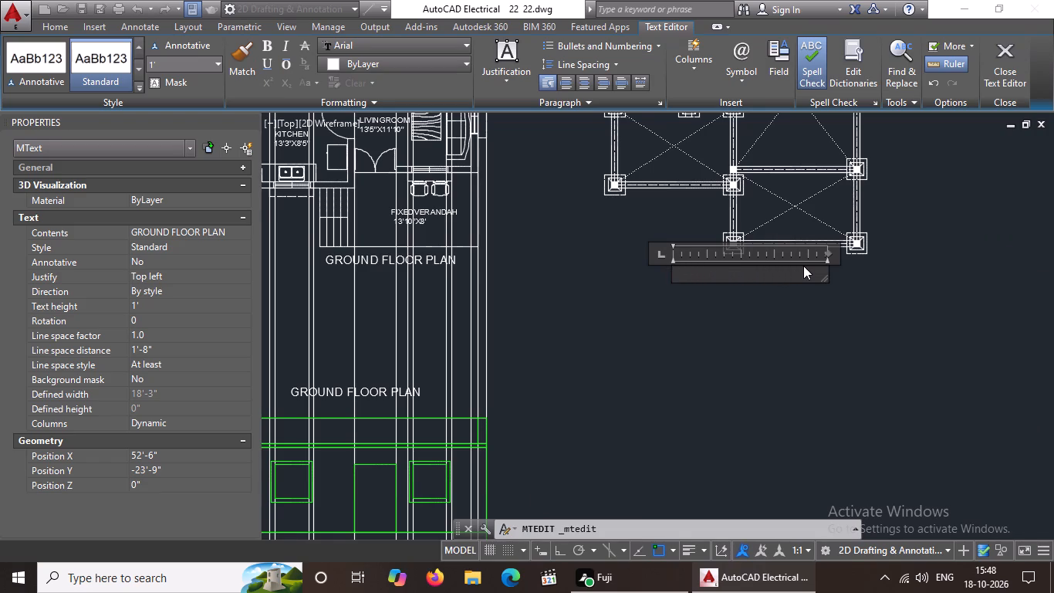
{"action": "type", "text": "COLUMN FOOTING PLAN"}
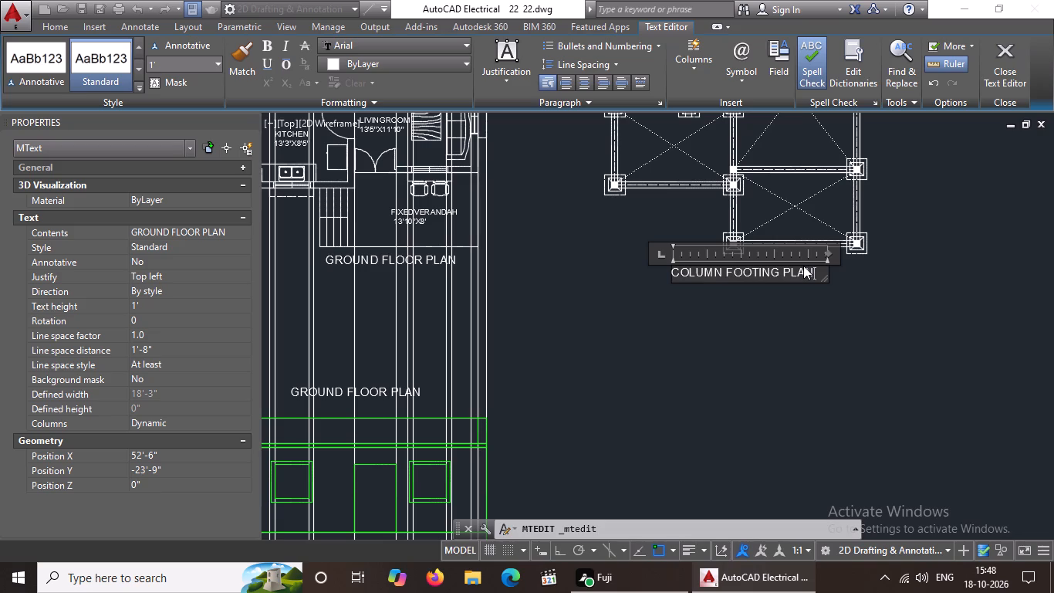
{"action": "left_click", "coordinate": [785, 335]}
Change the title copy above the green elevation to read ELEVATION.
{"action": "scroll", "coordinate": [775, 325], "scroll_direction": "down", "scroll_amount": 2}
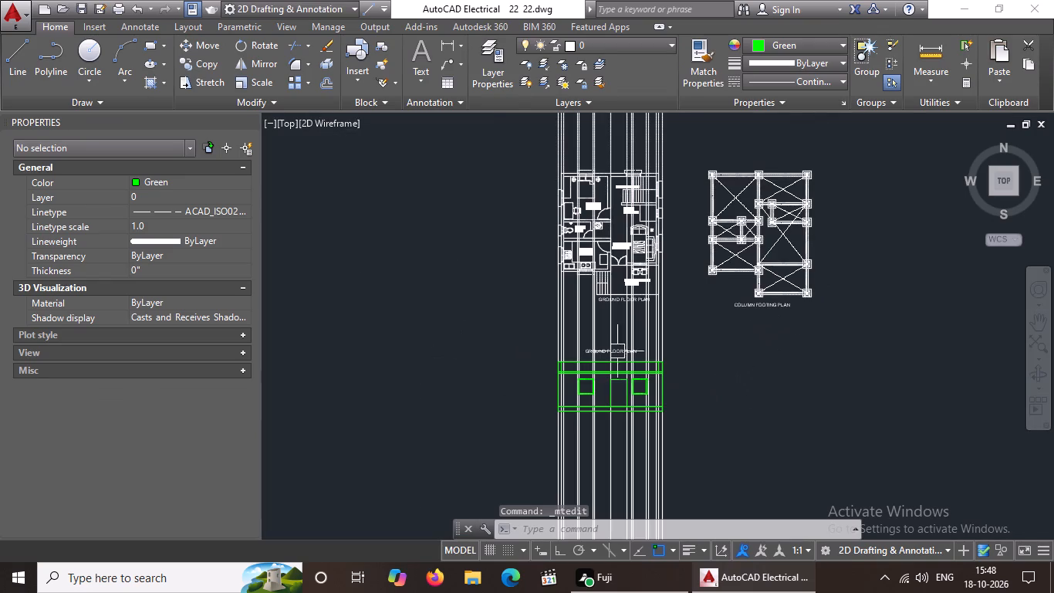
{"action": "scroll", "coordinate": [632, 348], "scroll_direction": "up", "scroll_amount": 3}
{"action": "double_click", "coordinate": [581, 361]}
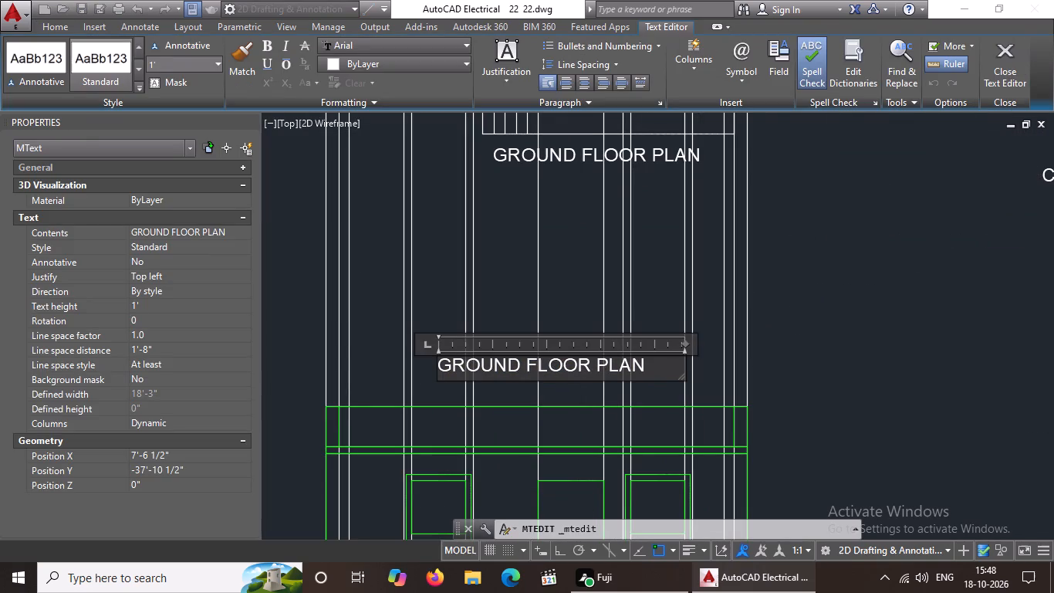
{"action": "key", "text": "Right"}
{"action": "key", "text": "Right"}
{"action": "key", "text": "Right"}
{"action": "key", "text": "Right"}
{"action": "key", "text": "Right"}
{"action": "key", "text": "Right"}
{"action": "key", "text": "BackSpace"}
{"action": "key", "text": "BackSpace"}
{"action": "key", "text": "BackSpace"}
{"action": "key", "text": "BackSpace"}
{"action": "key", "text": "BackSpace"}
{"action": "key", "text": "BackSpace"}
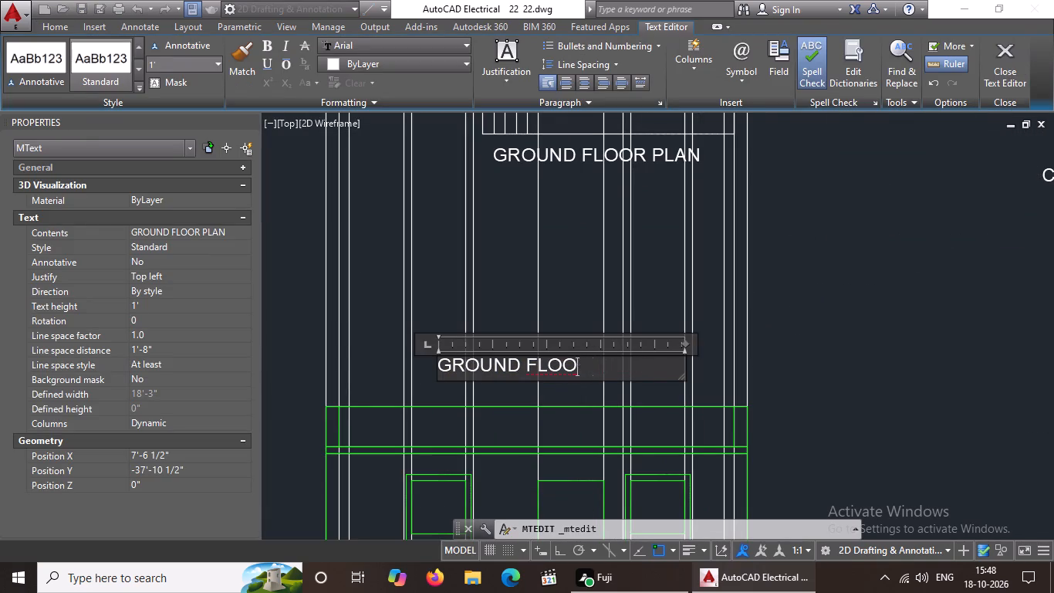
{"action": "key", "text": "BackSpace"}
{"action": "key", "text": "BackSpace"}
{"action": "key", "text": "BackSpace"}
{"action": "key", "text": "BackSpace"}
{"action": "key", "text": "BackSpace"}
{"action": "key", "text": "BackSpace"}
{"action": "key", "text": "BackSpace"}
{"action": "key", "text": "BackSpace"}
{"action": "key", "text": "BackSpace"}
{"action": "key", "text": "BackSpace"}
{"action": "key", "text": "BackSpace"}
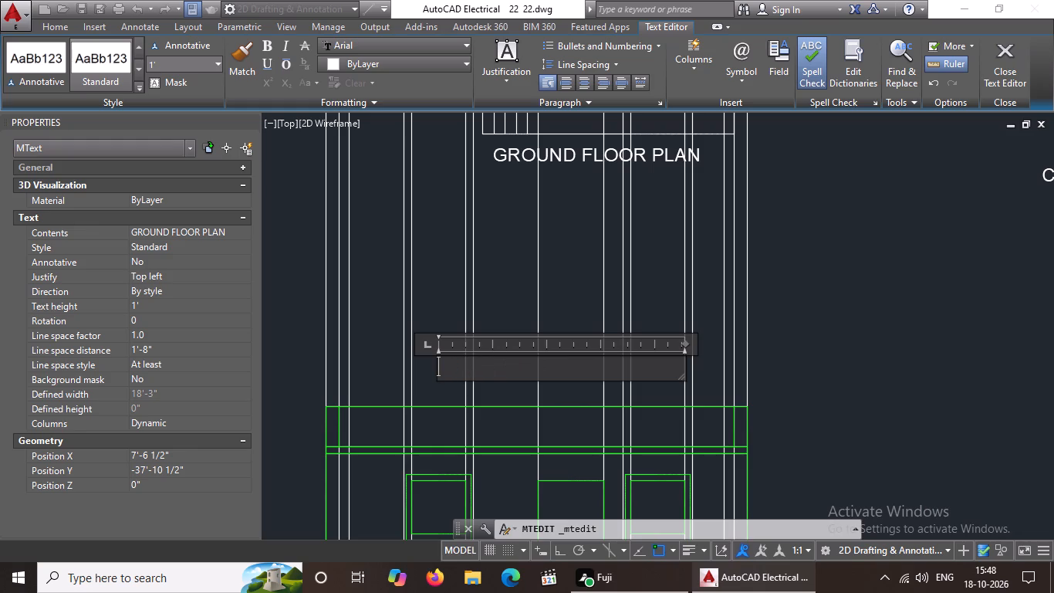
{"action": "key", "text": "BackSpace"}
{"action": "type", "text": "ELEVATION"}
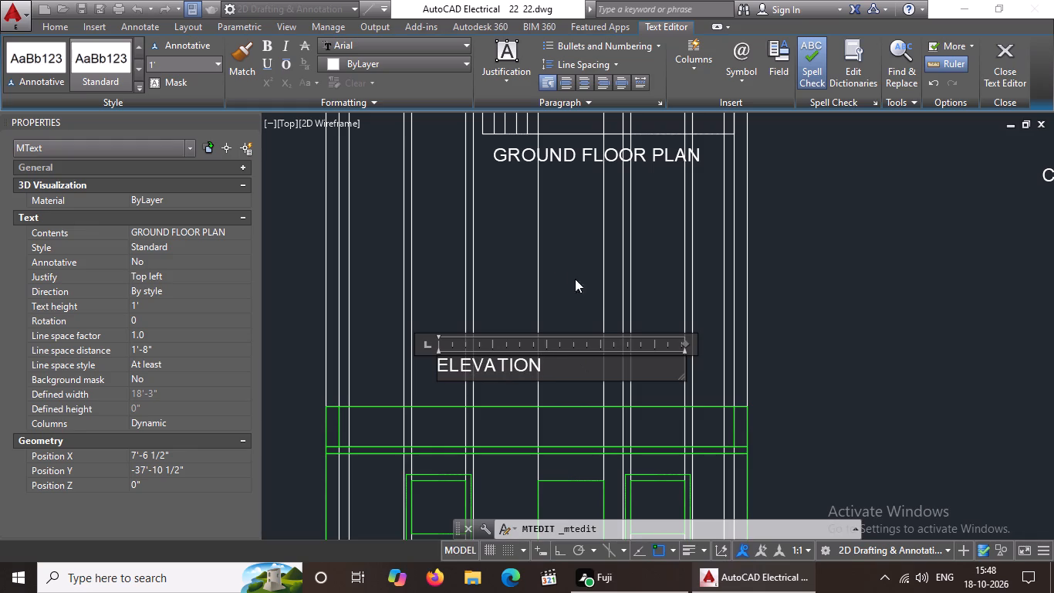
{"action": "left_click", "coordinate": [586, 300]}
Close the Properties palette to enlarge the drawing area.
{"action": "scroll", "coordinate": [545, 329], "scroll_direction": "down", "scroll_amount": 2}
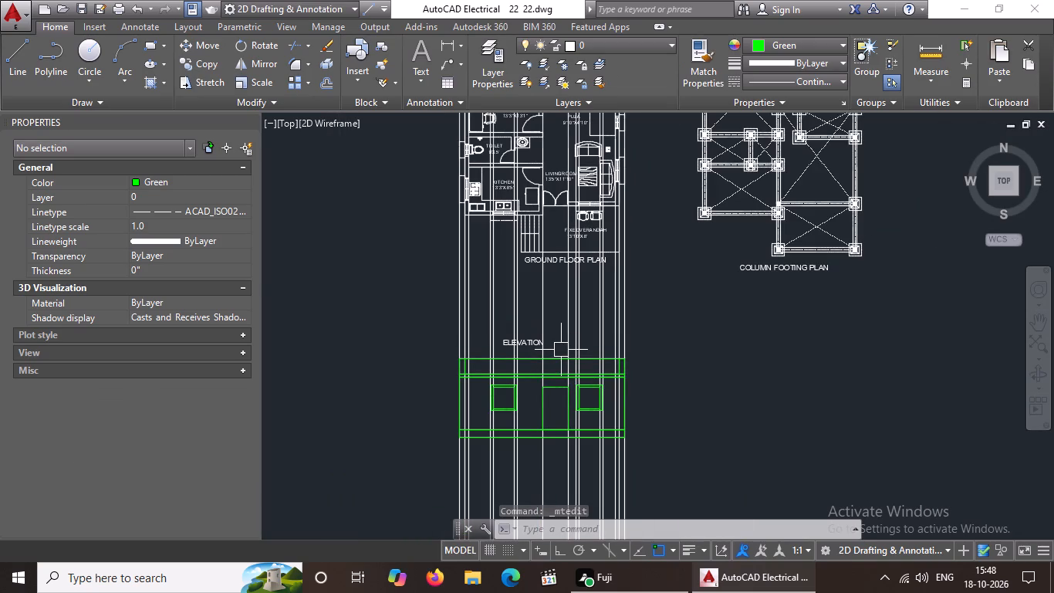
{"action": "middle_click_drag", "start_coordinate": [572, 353], "coordinate": [536, 395]}
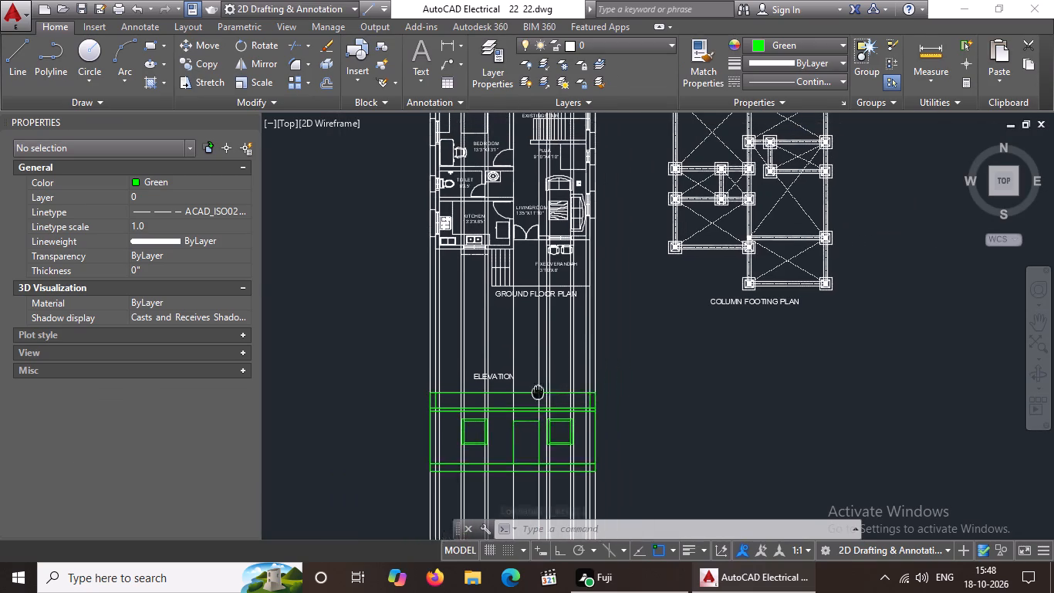
{"action": "middle_click_drag", "start_coordinate": [536, 395], "coordinate": [531, 401]}
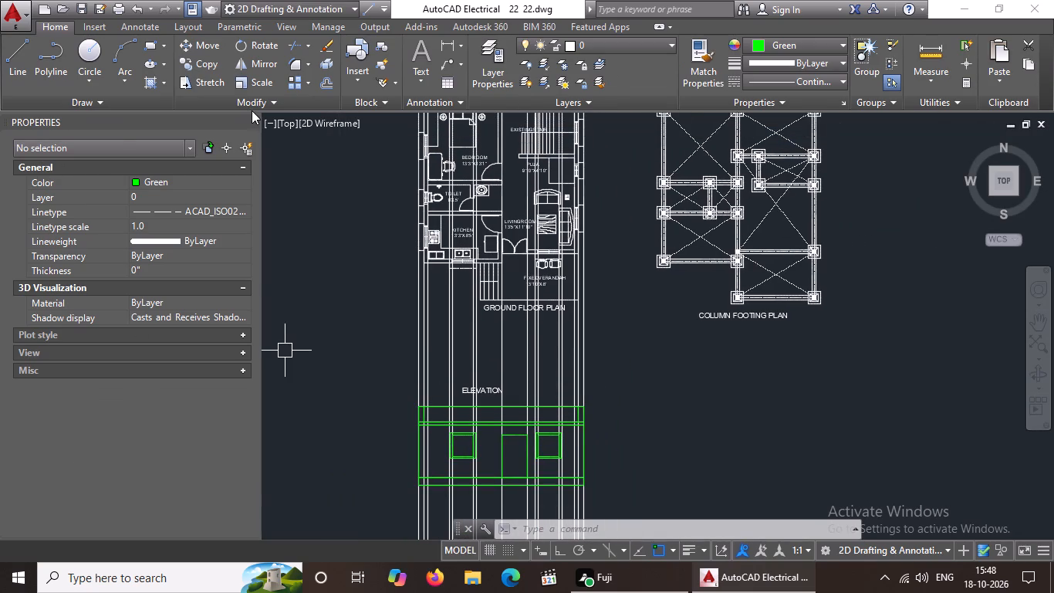
{"action": "left_click", "coordinate": [252, 120]}
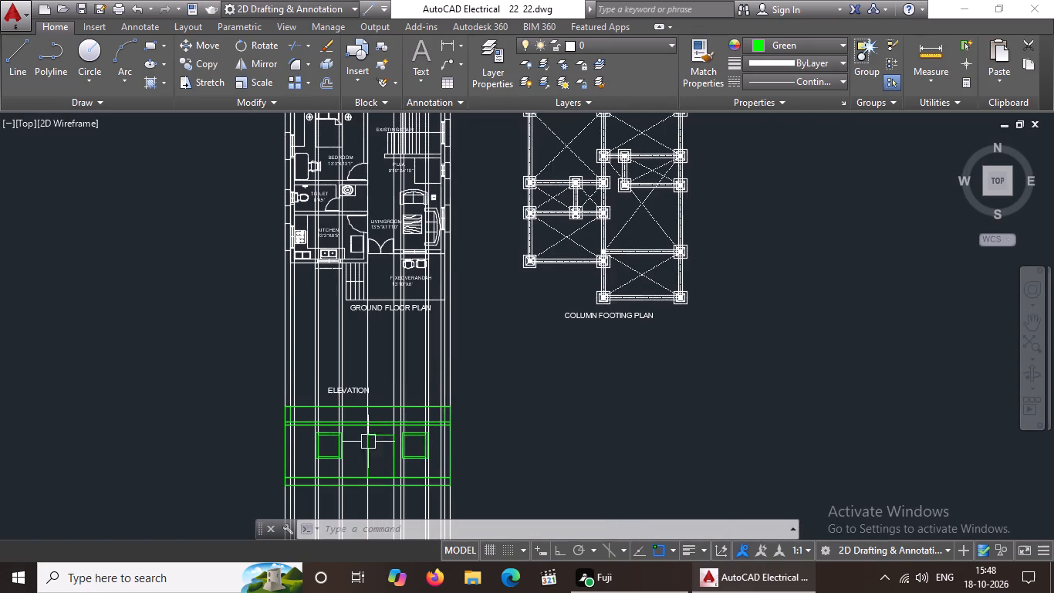
Move the ELEVATION title so it sits centred just above the elevation's top line.
{"action": "scroll", "coordinate": [343, 391], "scroll_direction": "up", "scroll_amount": 1}
{"action": "left_click", "coordinate": [352, 388]}
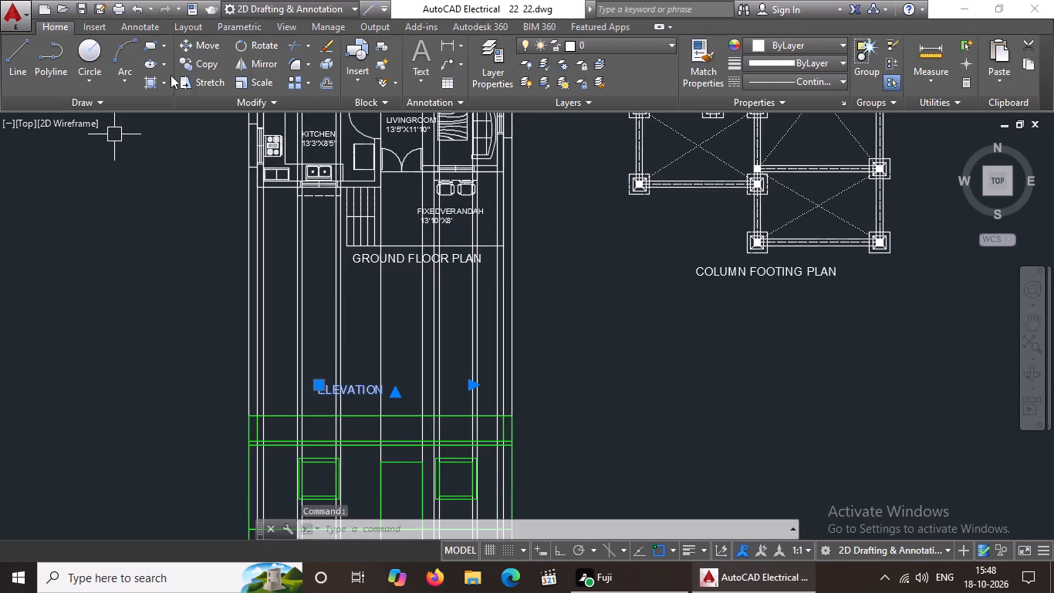
{"action": "left_click", "coordinate": [214, 41]}
{"action": "left_click", "coordinate": [348, 393]}
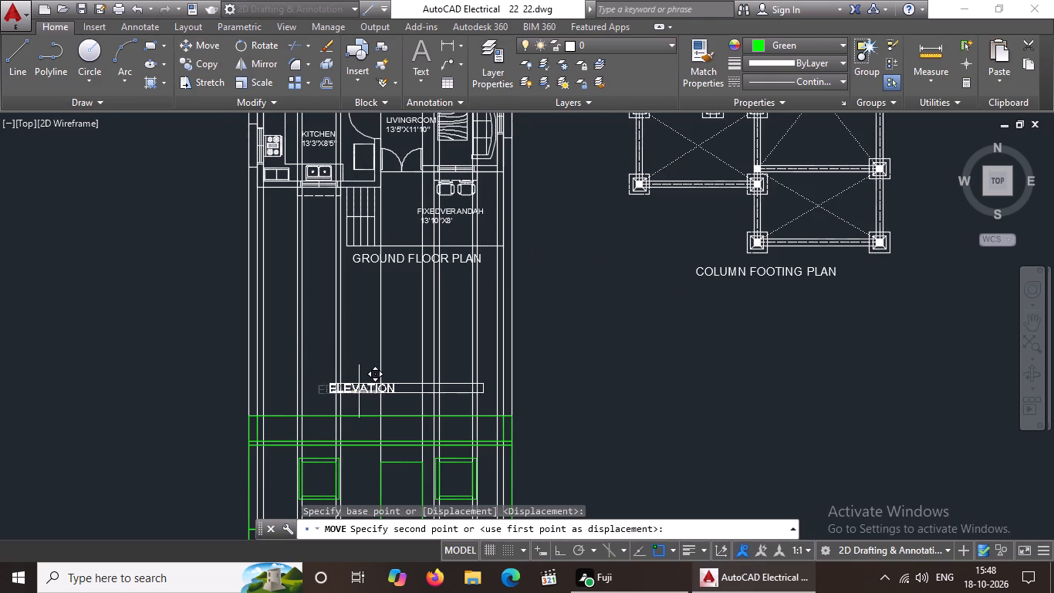
{"action": "left_click", "coordinate": [385, 405]}
Erase the three white vertical projection lines at the right end of the elevation.
{"action": "scroll", "coordinate": [440, 367], "scroll_direction": "down", "scroll_amount": 1}
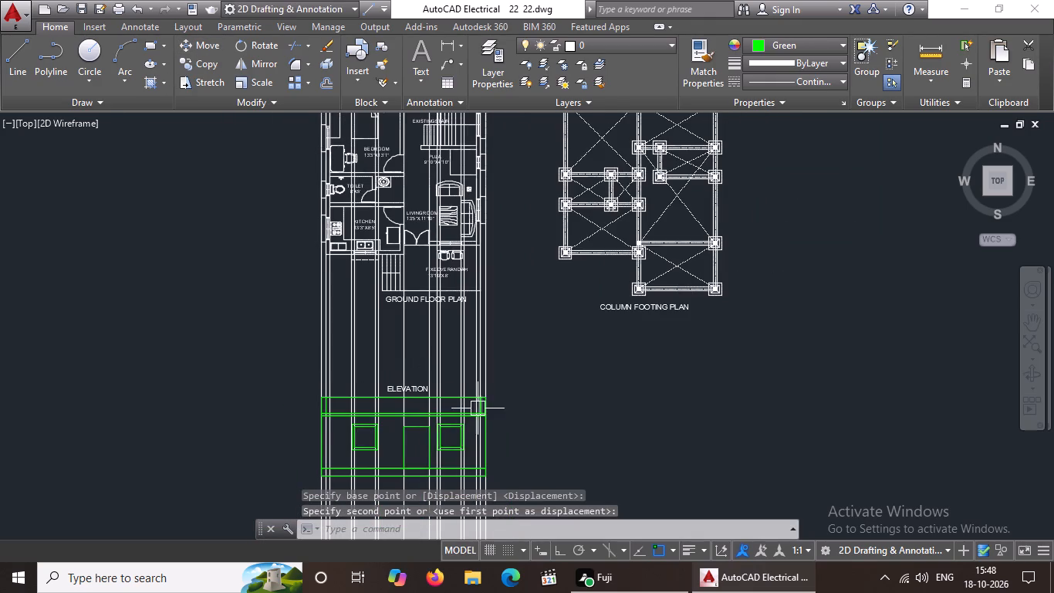
{"action": "middle_click_drag", "start_coordinate": [478, 408], "coordinate": [476, 368]}
{"action": "scroll", "coordinate": [495, 328], "scroll_direction": "down", "scroll_amount": 1}
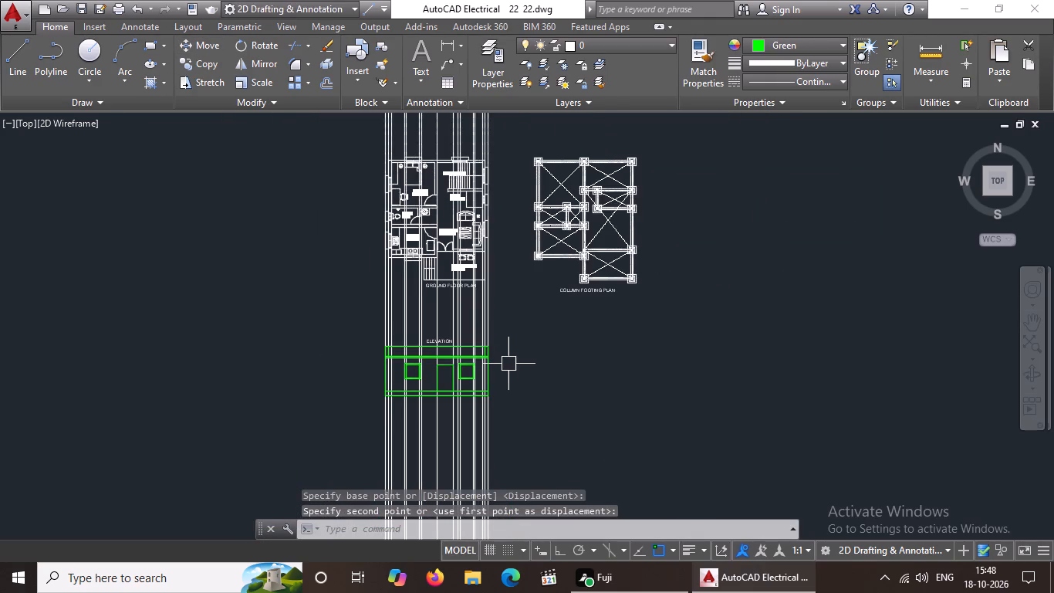
{"action": "scroll", "coordinate": [484, 454], "scroll_direction": "up", "scroll_amount": 2}
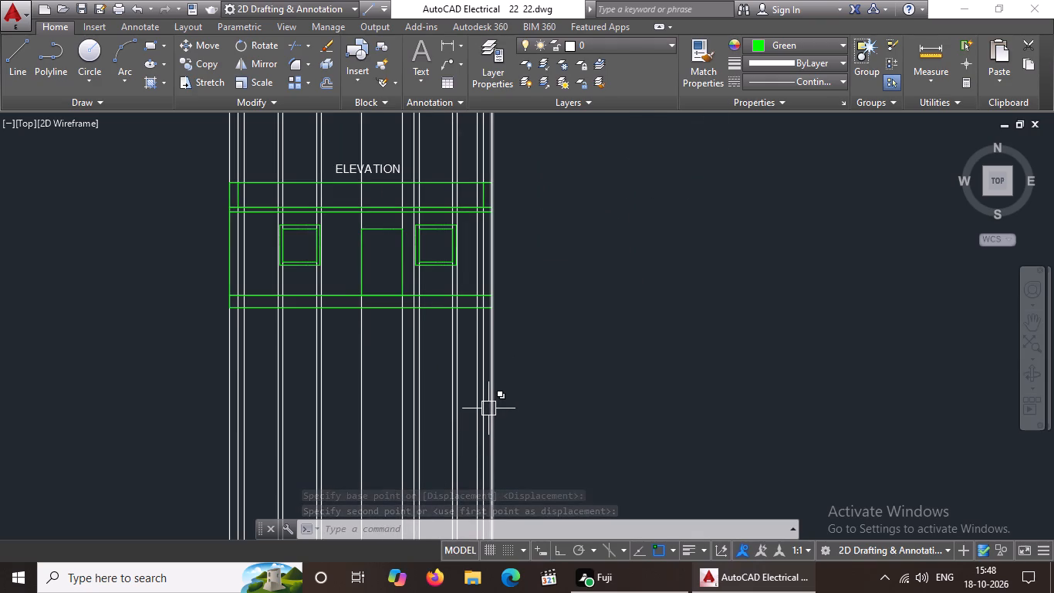
{"action": "scroll", "coordinate": [488, 408], "scroll_direction": "up", "scroll_amount": 2}
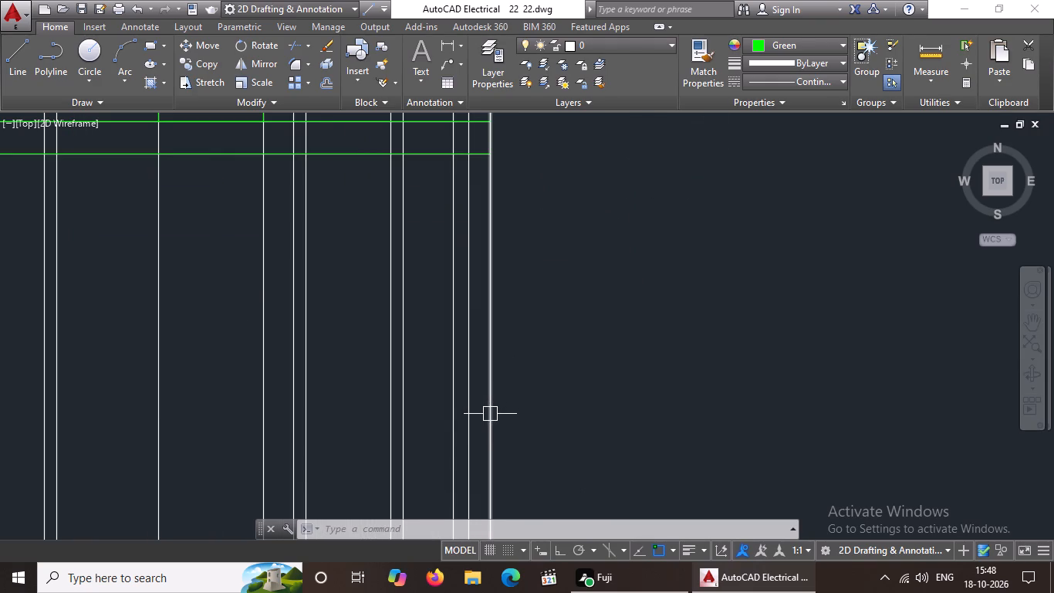
{"action": "left_click", "coordinate": [489, 418]}
{"action": "scroll", "coordinate": [489, 418], "scroll_direction": "down", "scroll_amount": 3}
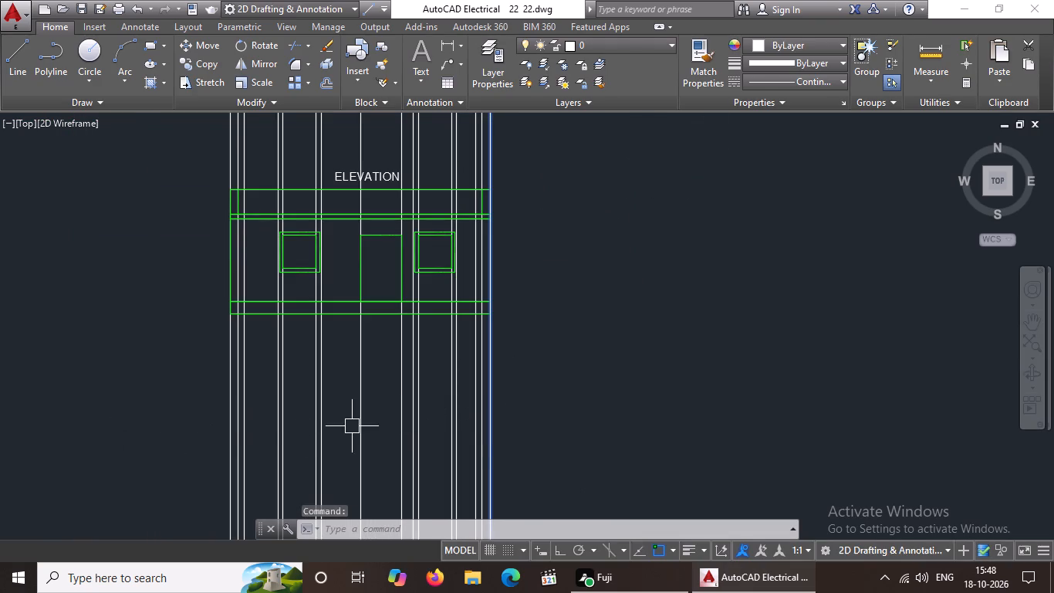
{"action": "key", "text": "Delete"}
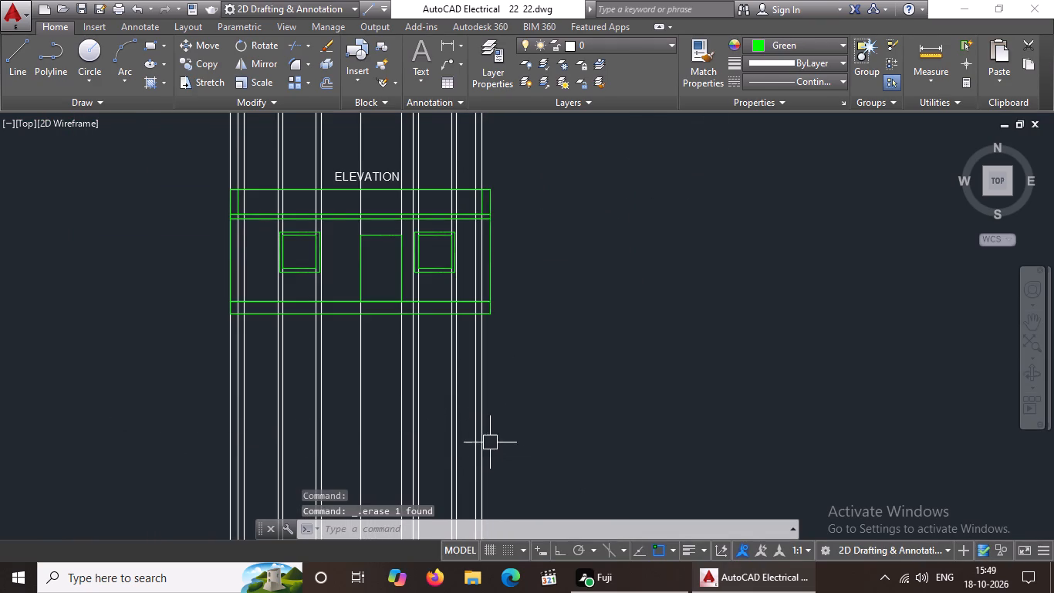
{"action": "left_click", "coordinate": [478, 434]}
{"action": "key", "text": "Delete"}
{"action": "left_click", "coordinate": [478, 434]}
{"action": "key", "text": "Delete"}
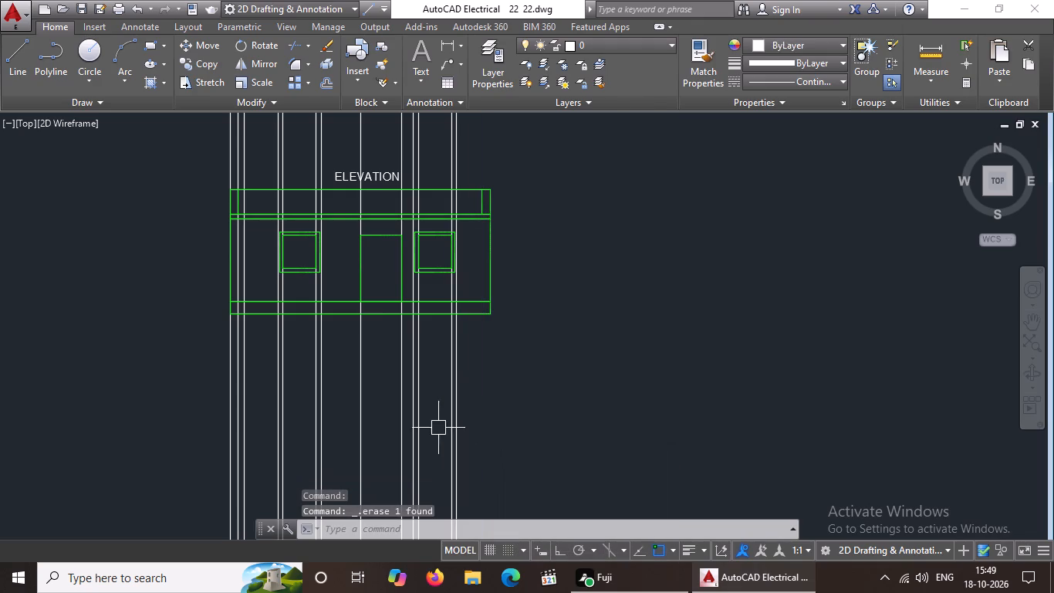
Erase the four white vertical projection lines running through the sides of the elevation's right-hand window.
{"action": "left_click", "coordinate": [460, 408]}
{"action": "key", "text": "Delete"}
{"action": "left_click", "coordinate": [451, 412]}
{"action": "key", "text": "Delete"}
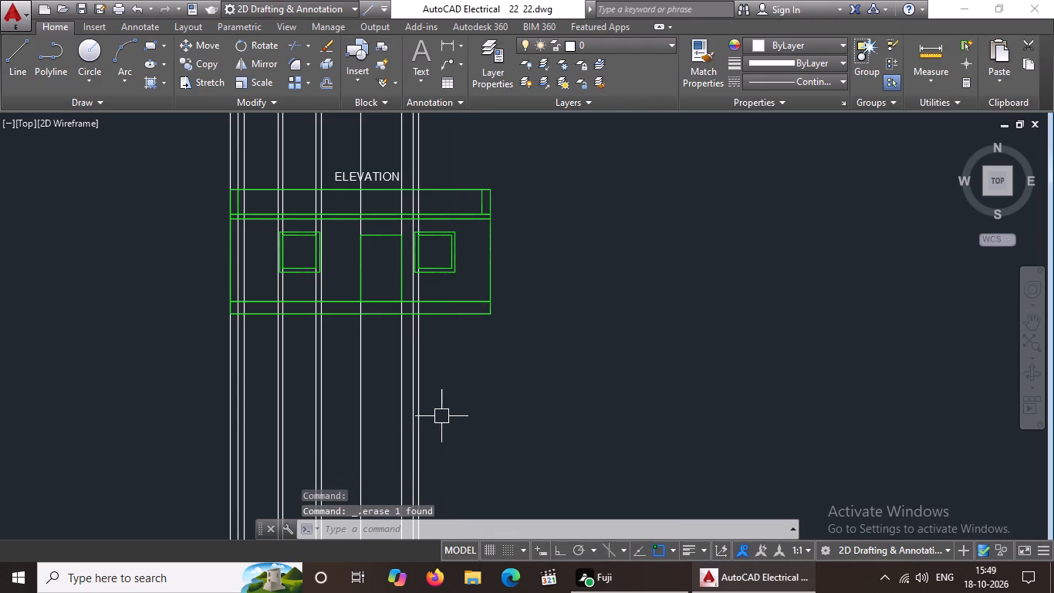
{"action": "left_click", "coordinate": [421, 419]}
{"action": "key", "text": "Delete"}
{"action": "left_click", "coordinate": [417, 423]}
{"action": "key", "text": "Delete"}
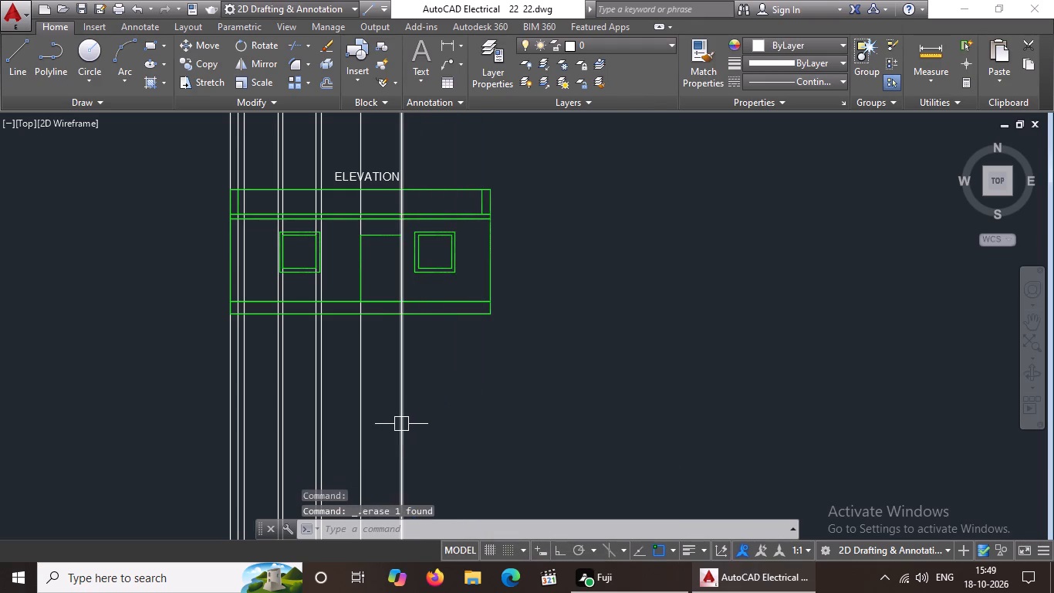
Erase the two white vertical projection lines running along the sides of the elevation's door.
{"action": "left_click", "coordinate": [398, 424]}
{"action": "key", "text": "Delete"}
{"action": "left_click", "coordinate": [366, 439]}
{"action": "key", "text": "Delete"}
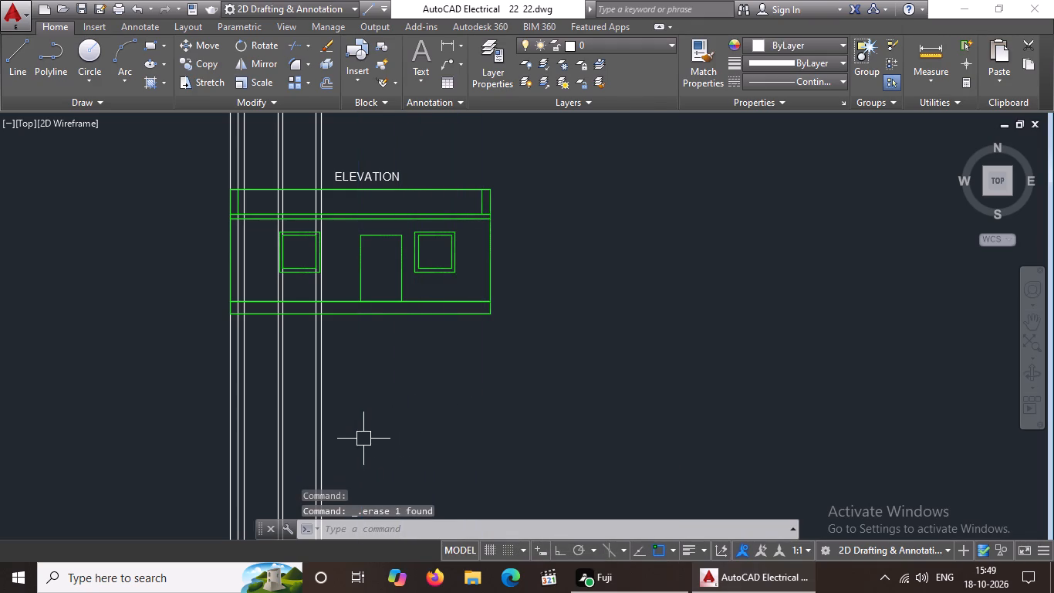
Erase the four white vertical projection lines running through the sides of the elevation's left-hand window.
{"action": "left_click", "coordinate": [323, 440]}
{"action": "key", "text": "Delete"}
{"action": "left_click", "coordinate": [318, 443]}
{"action": "key", "text": "Delete"}
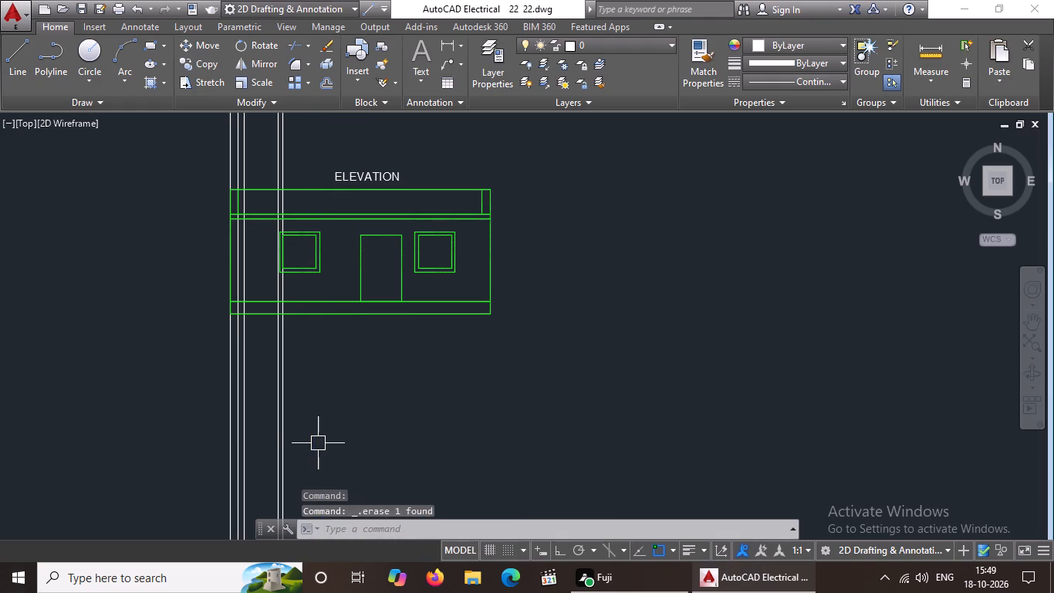
{"action": "scroll", "coordinate": [284, 430], "scroll_direction": "up", "scroll_amount": 3}
{"action": "left_click", "coordinate": [275, 429]}
{"action": "key", "text": "Delete"}
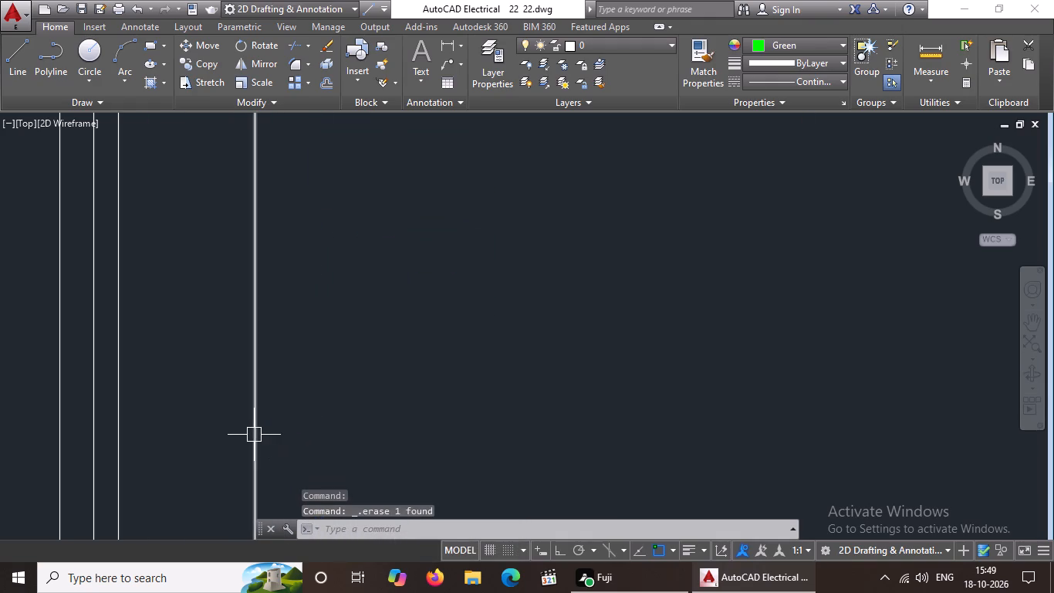
{"action": "left_click", "coordinate": [254, 435]}
{"action": "key", "text": "Delete"}
Erase the three remaining white vertical projection lines at the left end of the elevation.
{"action": "scroll", "coordinate": [329, 432], "scroll_direction": "down", "scroll_amount": 3}
{"action": "scroll", "coordinate": [274, 428], "scroll_direction": "up", "scroll_amount": 3}
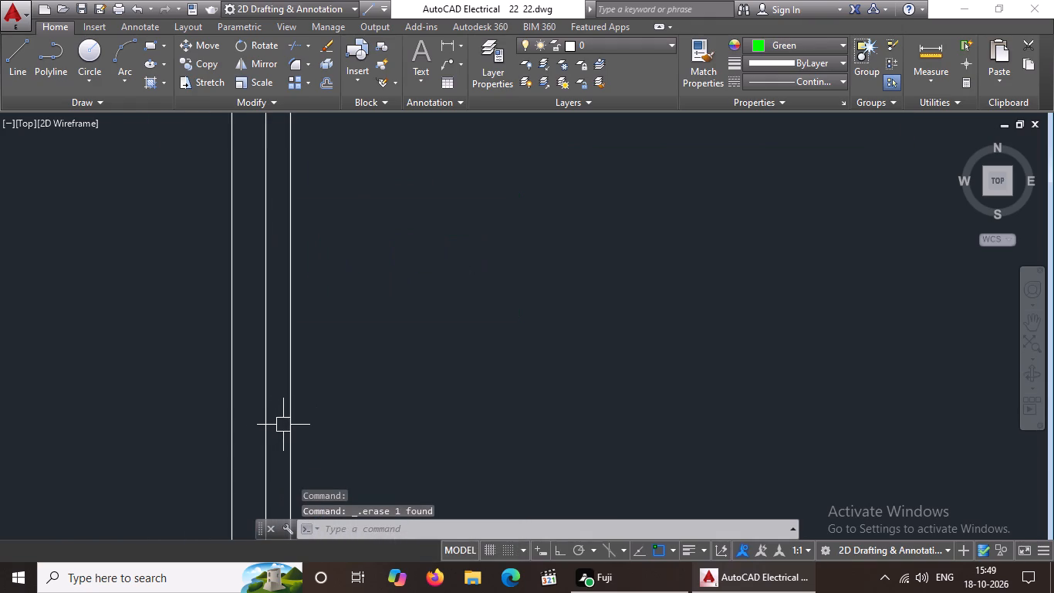
{"action": "left_click", "coordinate": [286, 422]}
{"action": "key", "text": "Delete"}
{"action": "left_click", "coordinate": [271, 427]}
{"action": "key", "text": "Delete"}
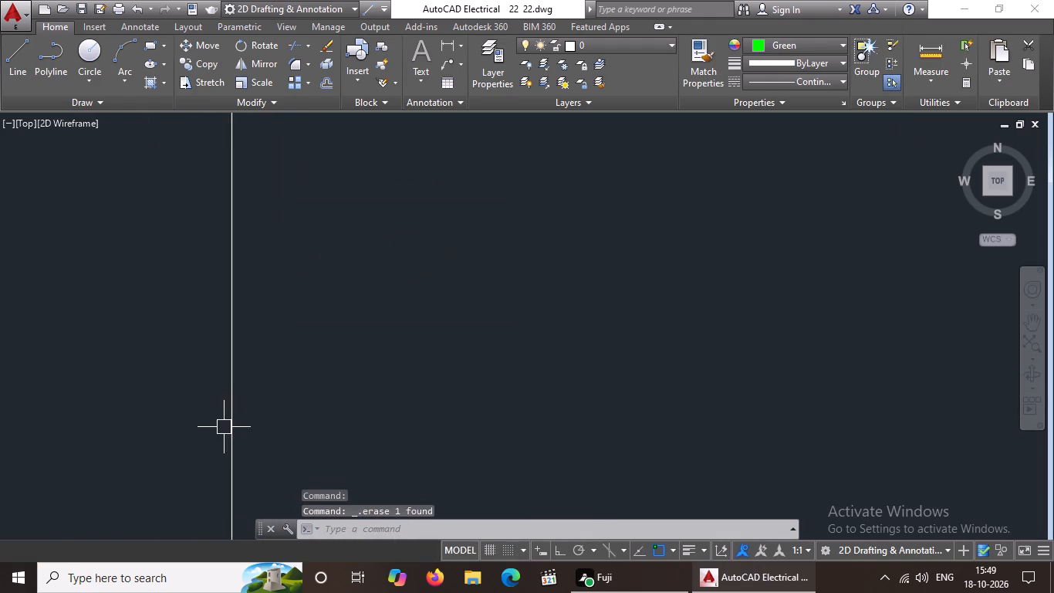
{"action": "left_click", "coordinate": [225, 427]}
{"action": "left_click", "coordinate": [247, 423]}
{"action": "left_click", "coordinate": [237, 426]}
{"action": "key", "text": "Delete"}
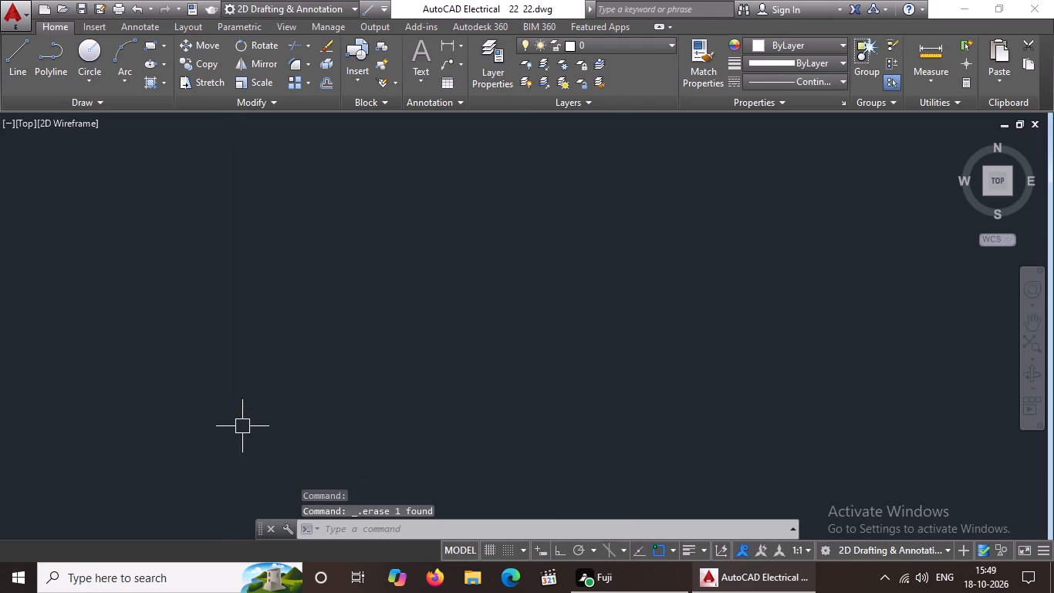
Move the whole elevation together with its ELEVATION title up to just below the GROUND FLOOR PLAN title.
{"action": "scroll", "coordinate": [260, 418], "scroll_direction": "down", "scroll_amount": 10}
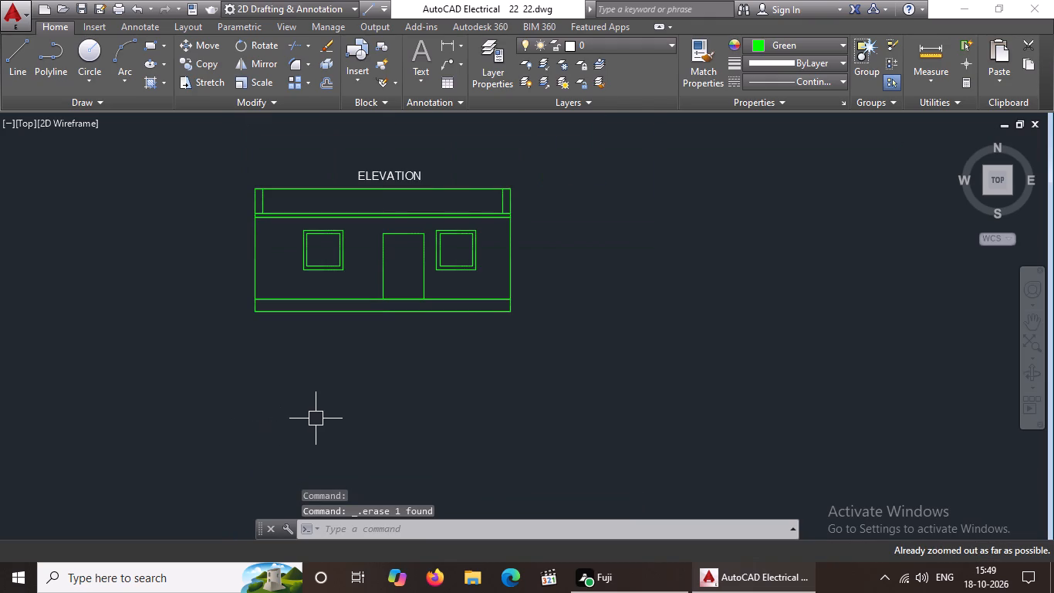
{"action": "middle_click_drag", "start_coordinate": [326, 407], "coordinate": [324, 432]}
{"action": "scroll", "coordinate": [323, 445], "scroll_direction": "down", "scroll_amount": 1}
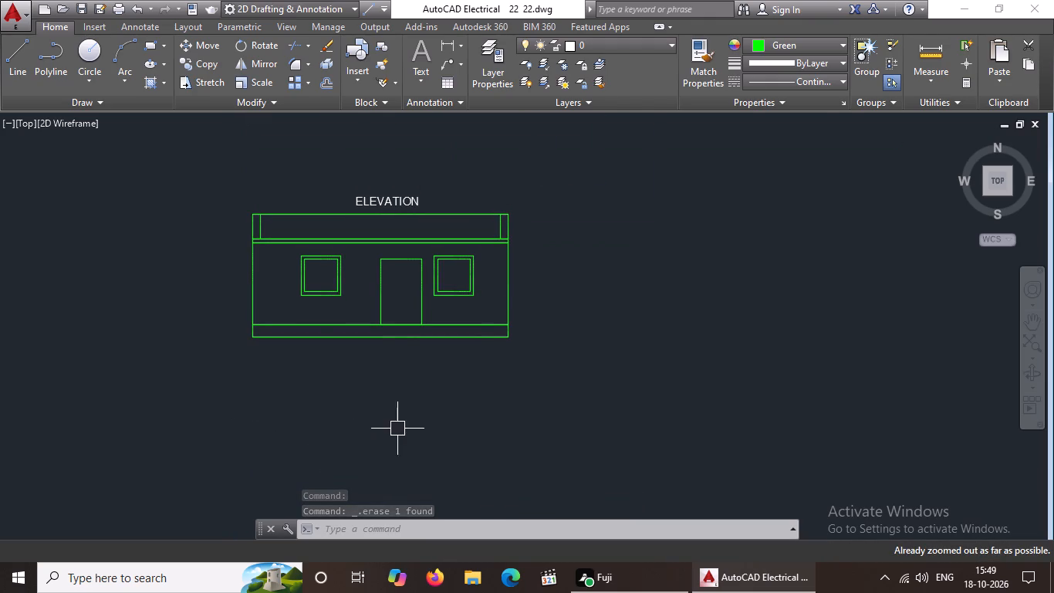
{"action": "scroll", "coordinate": [397, 429], "scroll_direction": "down", "scroll_amount": 1}
{"action": "middle_click_drag", "start_coordinate": [393, 461], "coordinate": [375, 548]}
{"action": "scroll", "coordinate": [389, 541], "scroll_direction": "down", "scroll_amount": 3}
{"action": "key", "text": "Escape"}
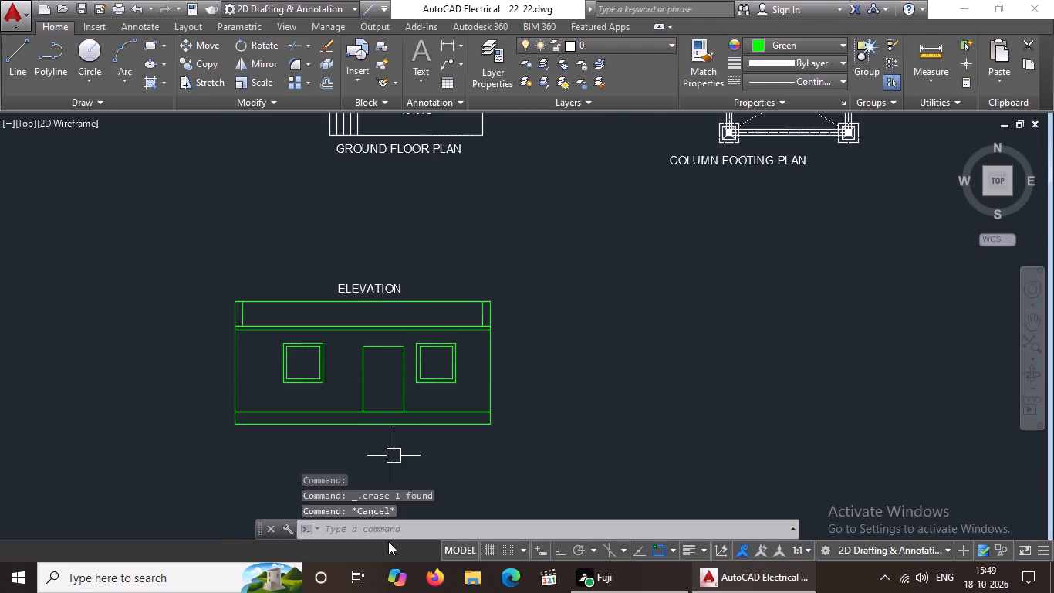
{"action": "type", "text": "Z"}
{"action": "key", "text": "space"}
{"action": "key", "text": "a"}
{"action": "key", "text": "space"}
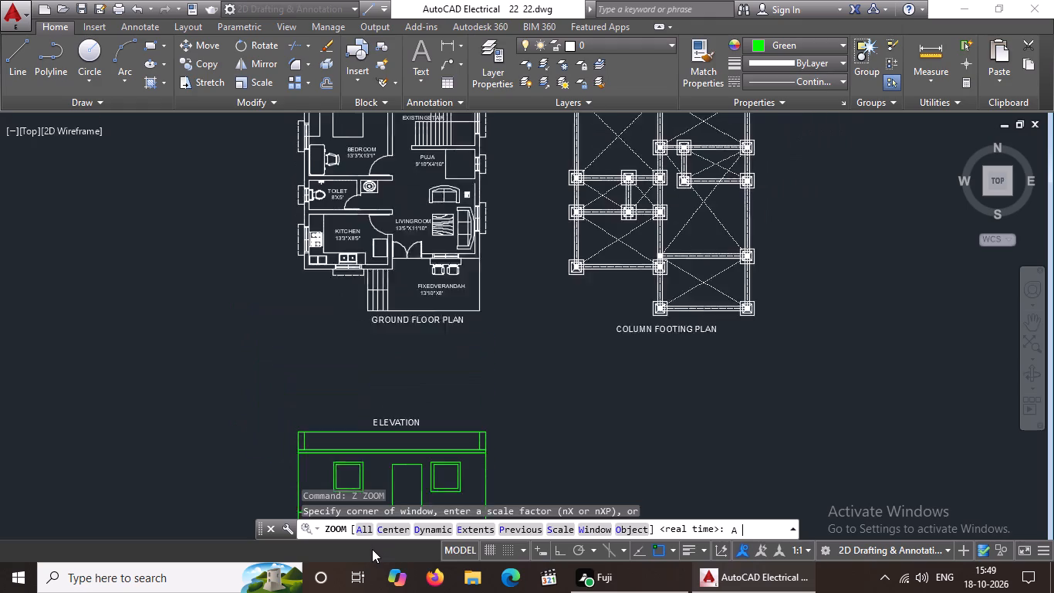
{"action": "middle_click_drag", "start_coordinate": [387, 449], "coordinate": [388, 398]}
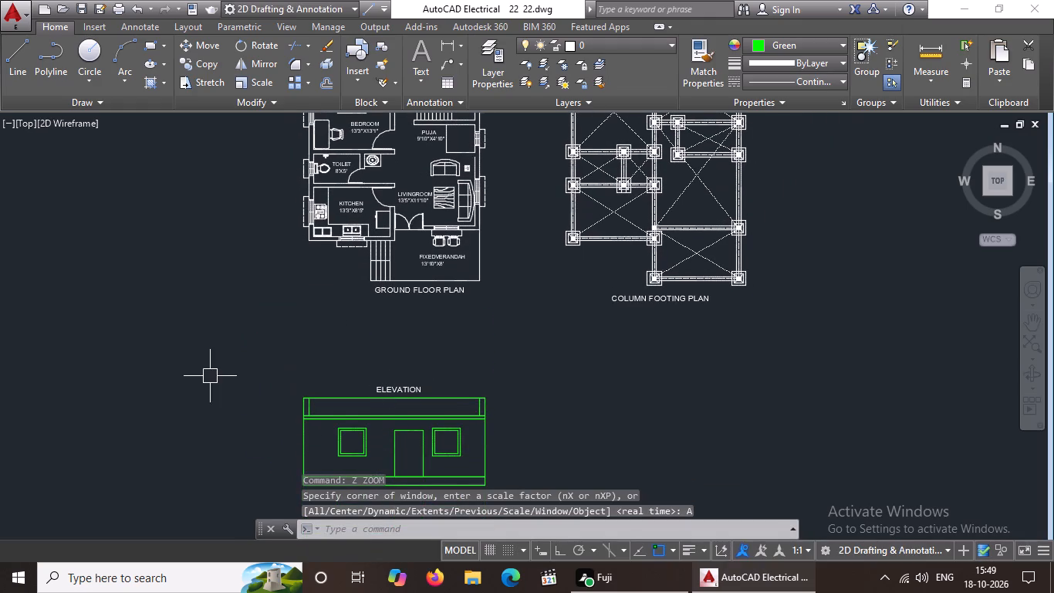
{"action": "middle_click_drag", "start_coordinate": [419, 413], "coordinate": [415, 376]}
{"action": "left_click_drag", "start_coordinate": [219, 324], "coordinate": [240, 326]}
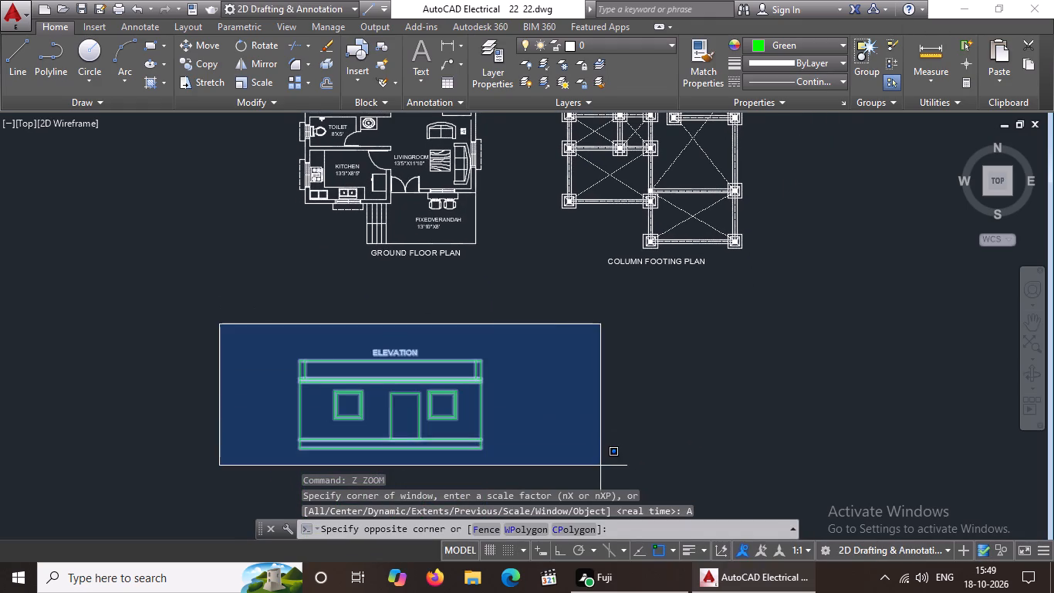
{"action": "left_click", "coordinate": [600, 466]}
{"action": "left_click", "coordinate": [211, 44]}
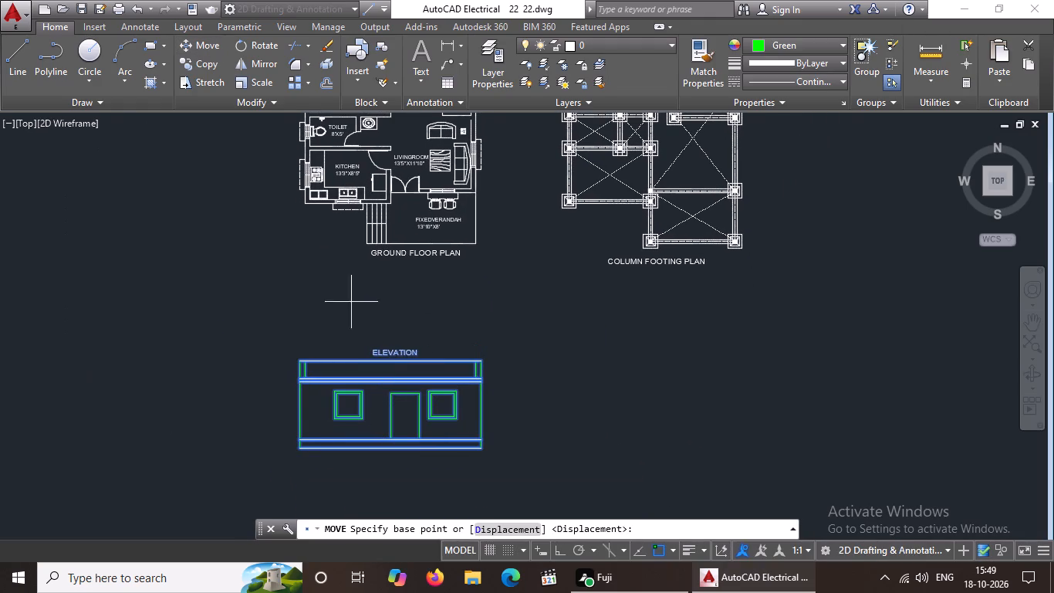
{"action": "left_click", "coordinate": [394, 373]}
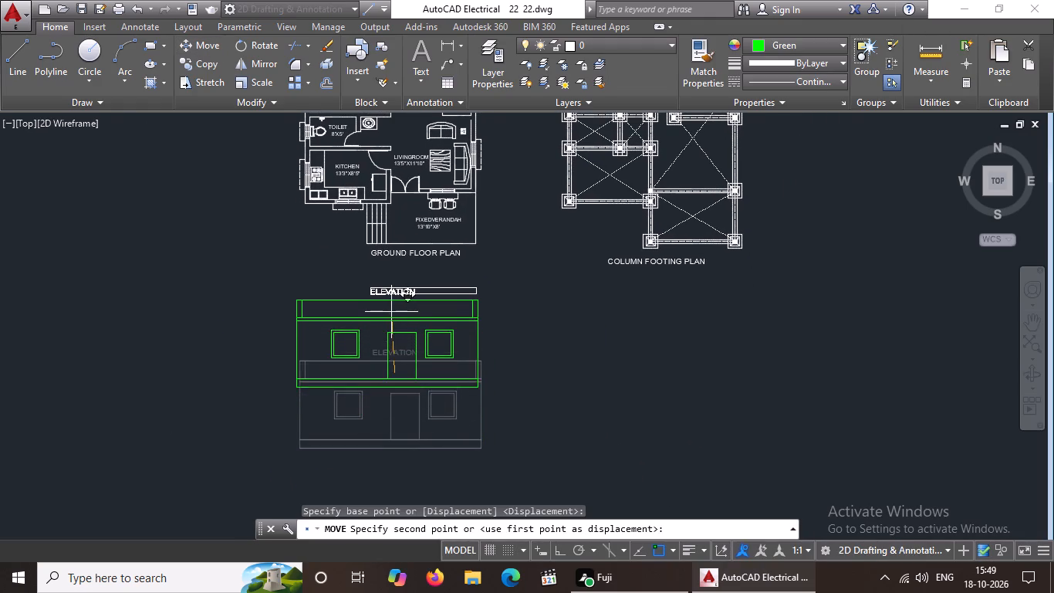
{"action": "left_click", "coordinate": [399, 310]}
{"action": "key", "text": "Escape"}
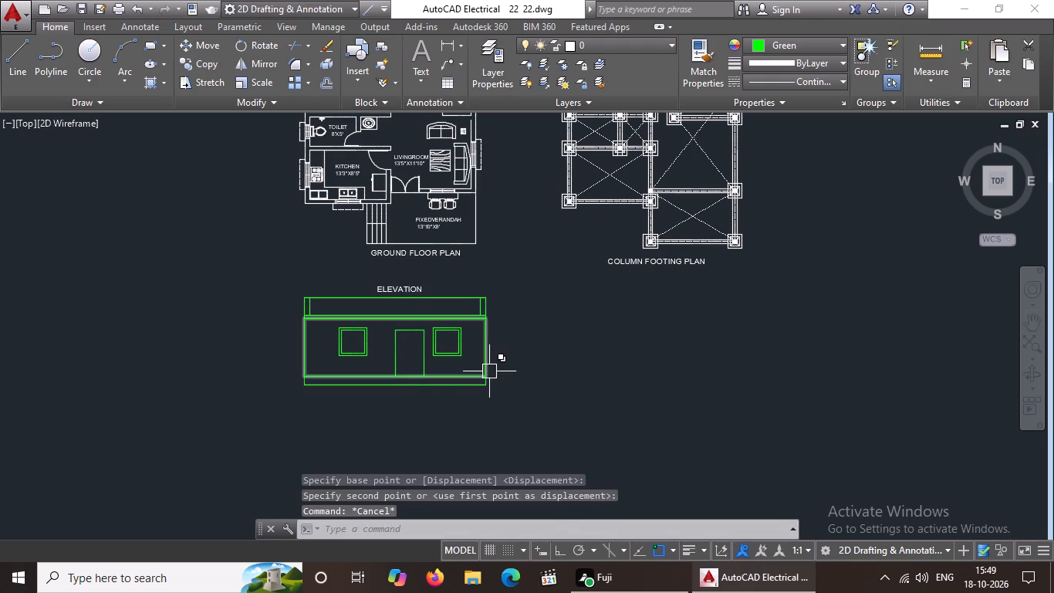
{"action": "scroll", "coordinate": [569, 336], "scroll_direction": "down", "scroll_amount": 3}
{"action": "middle_click_drag", "start_coordinate": [569, 335], "coordinate": [555, 385]}
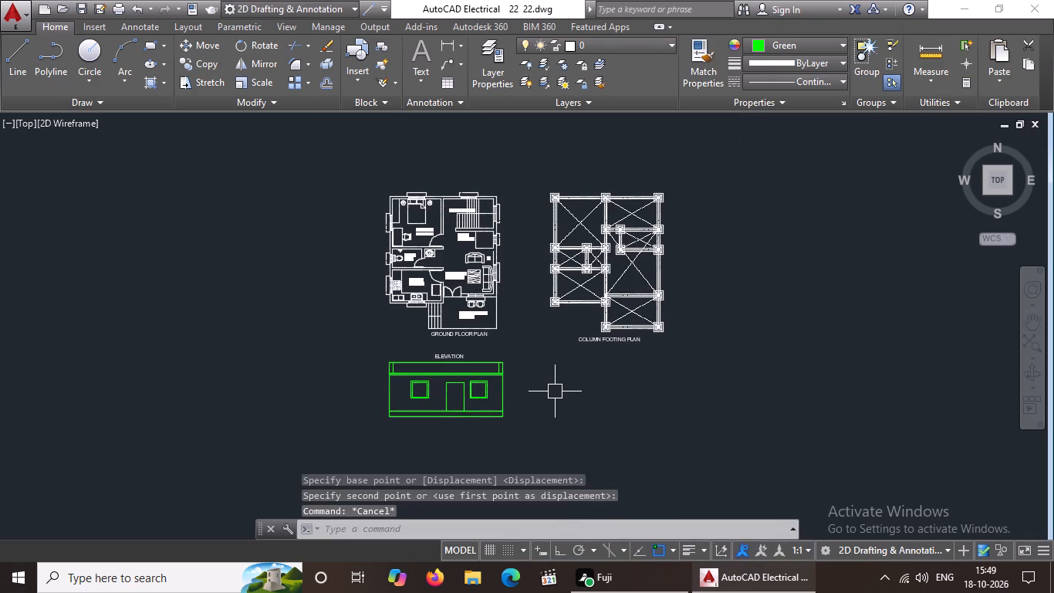
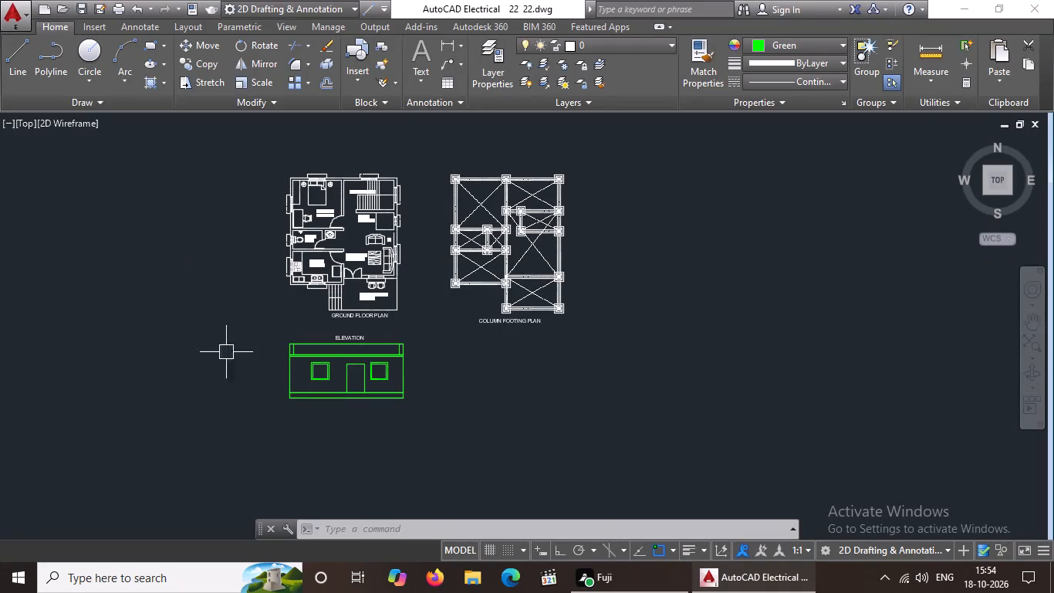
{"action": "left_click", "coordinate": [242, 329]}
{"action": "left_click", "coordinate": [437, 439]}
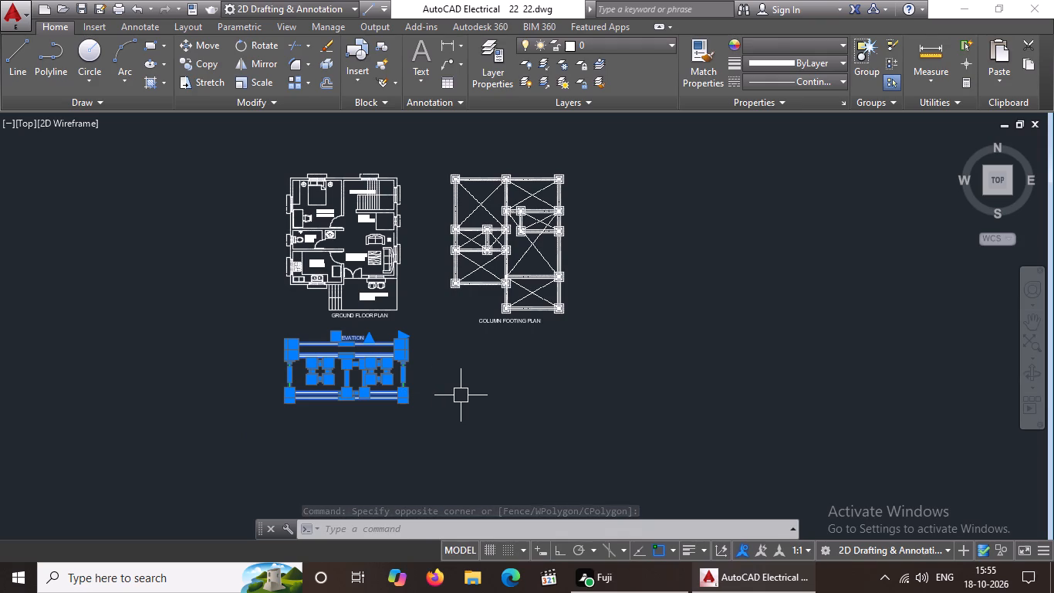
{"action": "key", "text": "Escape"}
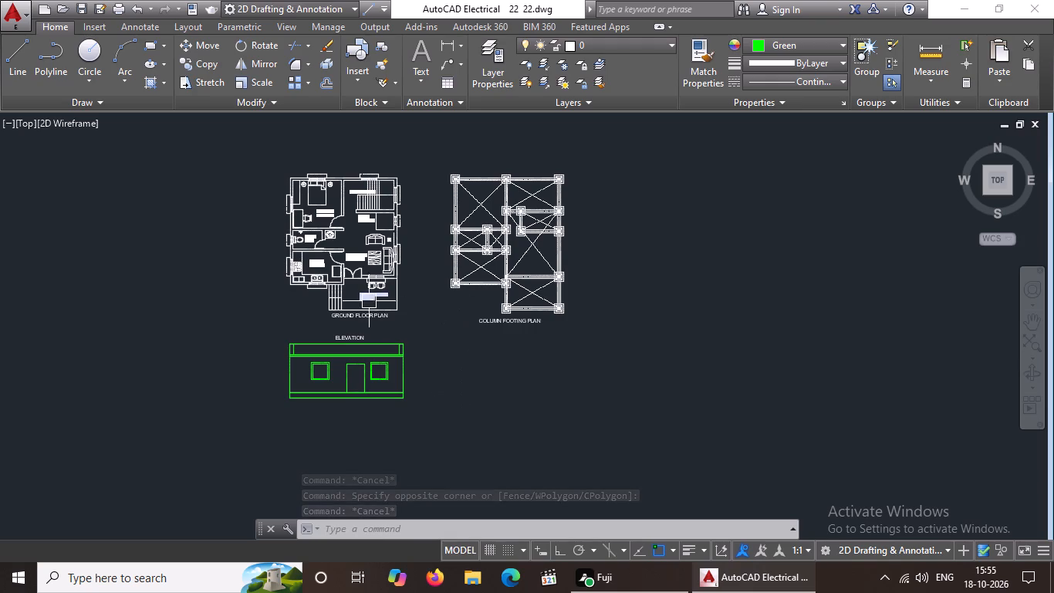
Copy the column footing plan together with its title and place the copy beside the original, on the side away from the ground floor plan.
{"action": "left_click_drag", "start_coordinate": [387, 127], "coordinate": [393, 142]}
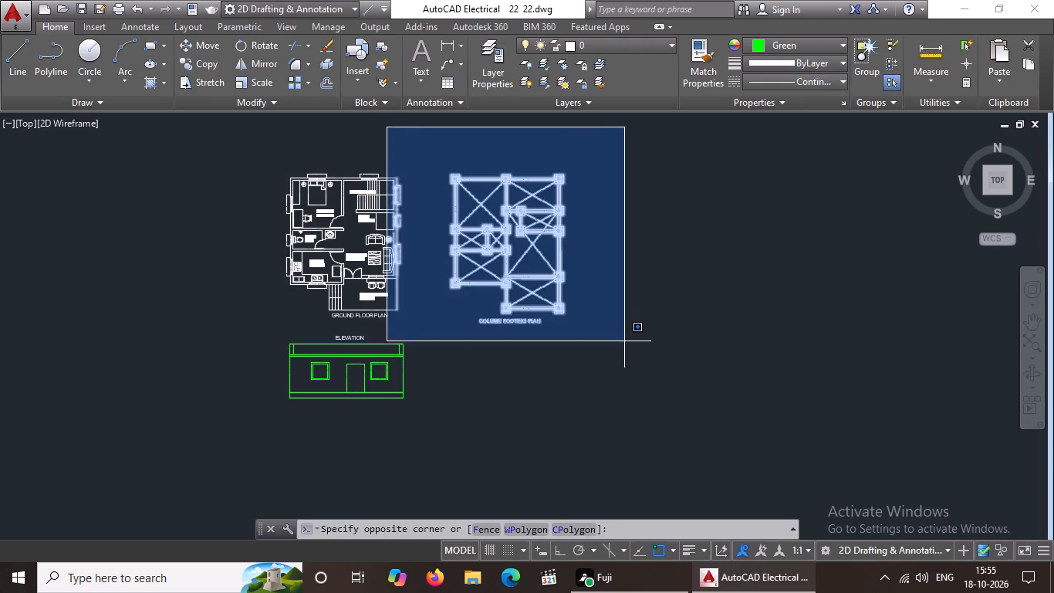
{"action": "left_click", "coordinate": [459, 165]}
{"action": "left_click_drag", "start_coordinate": [410, 138], "coordinate": [517, 210]}
{"action": "left_click", "coordinate": [659, 355]}
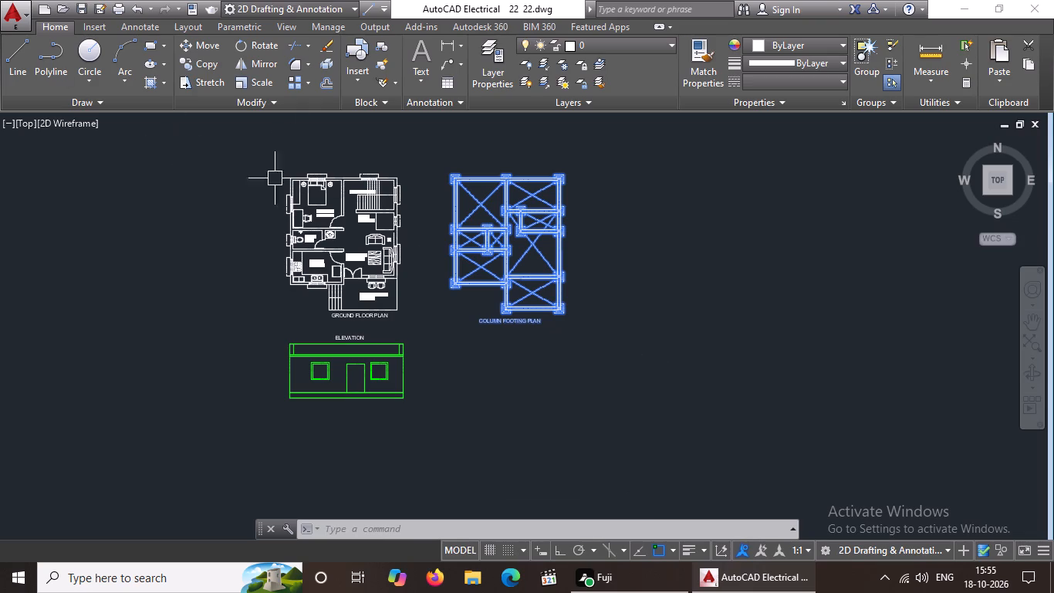
{"action": "middle_click_drag", "start_coordinate": [613, 317], "coordinate": [560, 452]}
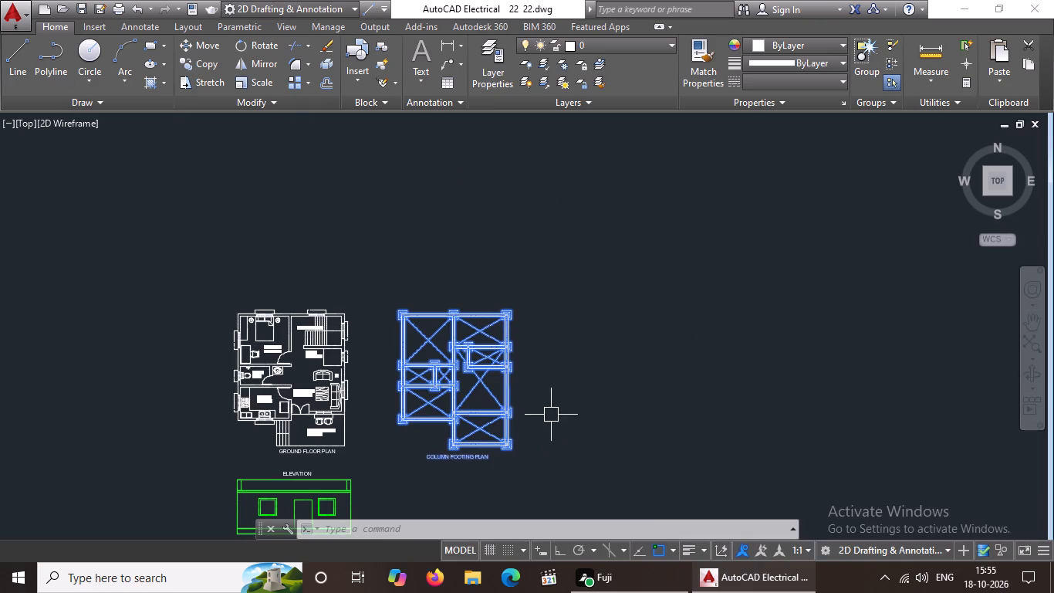
{"action": "middle_click_drag", "start_coordinate": [551, 374], "coordinate": [552, 342]}
{"action": "middle_click_drag", "start_coordinate": [488, 466], "coordinate": [472, 425]}
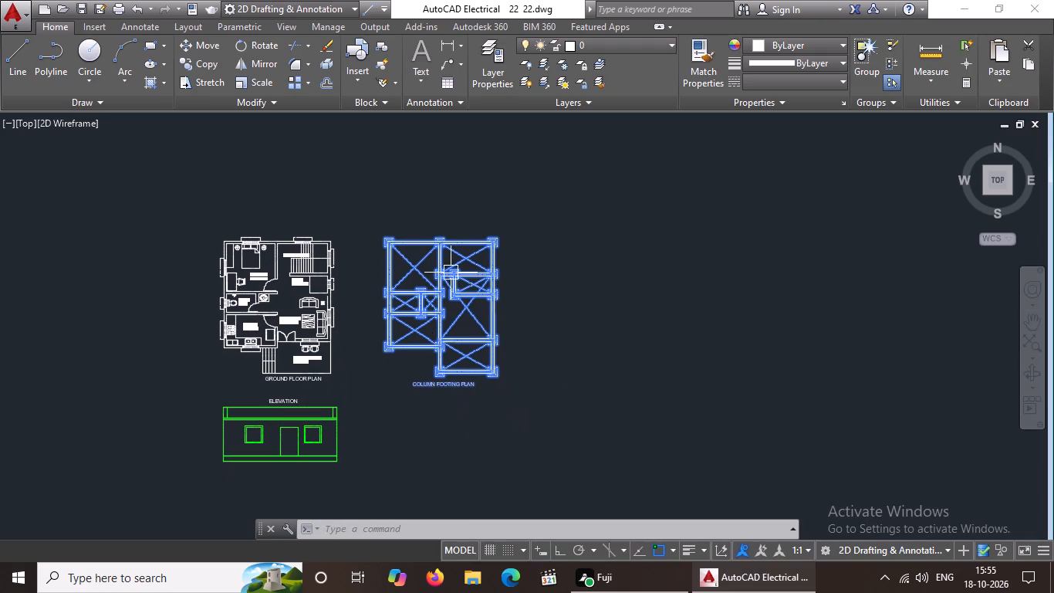
{"action": "left_click", "coordinate": [208, 61]}
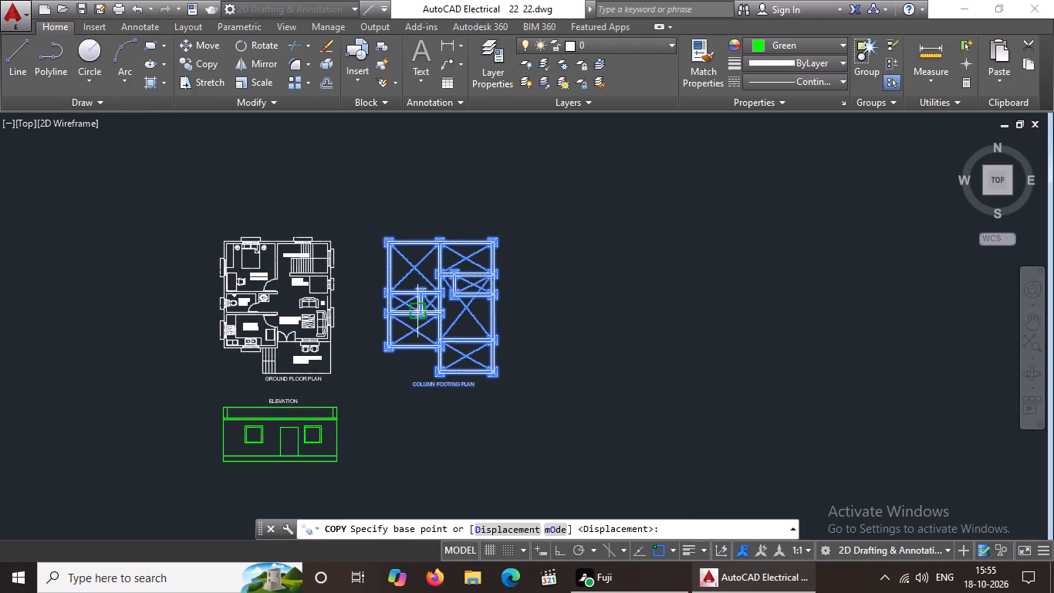
{"action": "left_click", "coordinate": [429, 312]}
{"action": "left_click", "coordinate": [573, 303]}
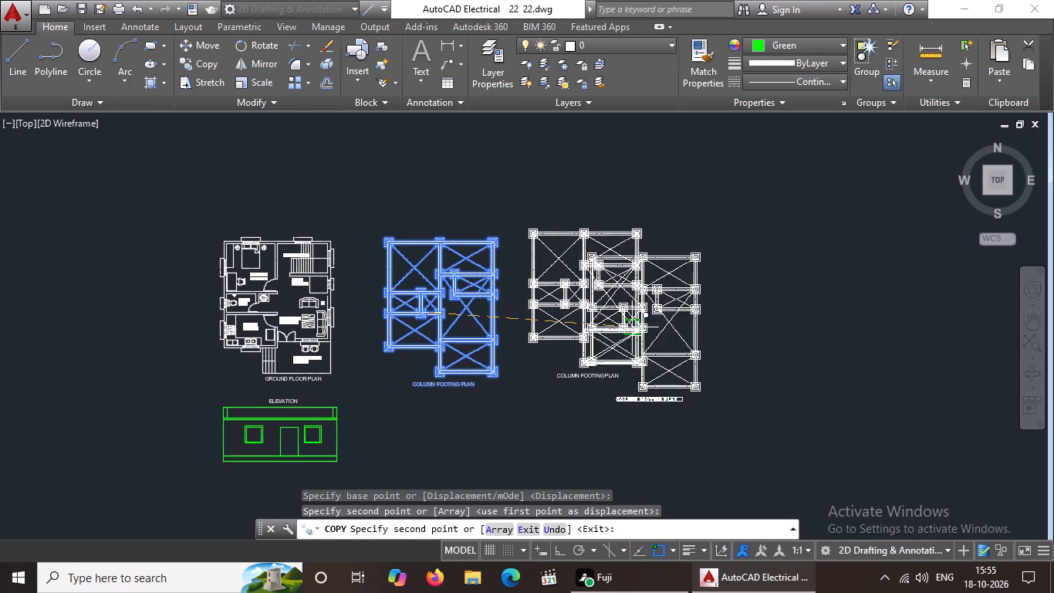
{"action": "key", "text": "Escape"}
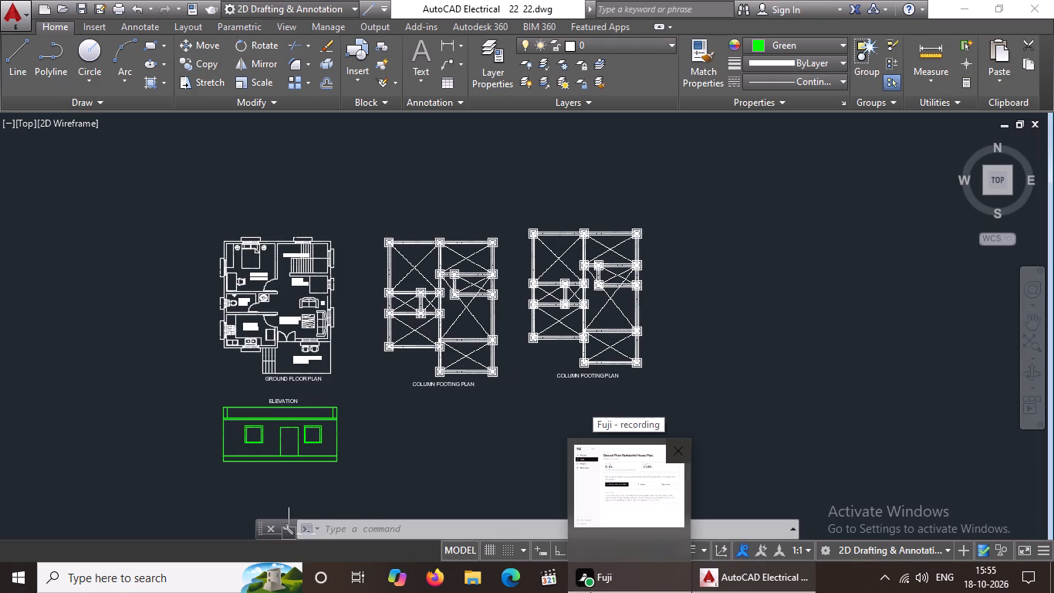
Erase the two footings at the bottom corners of the copied footing plan's lowest bay.
{"action": "scroll", "coordinate": [587, 374], "scroll_direction": "up", "scroll_amount": 1}
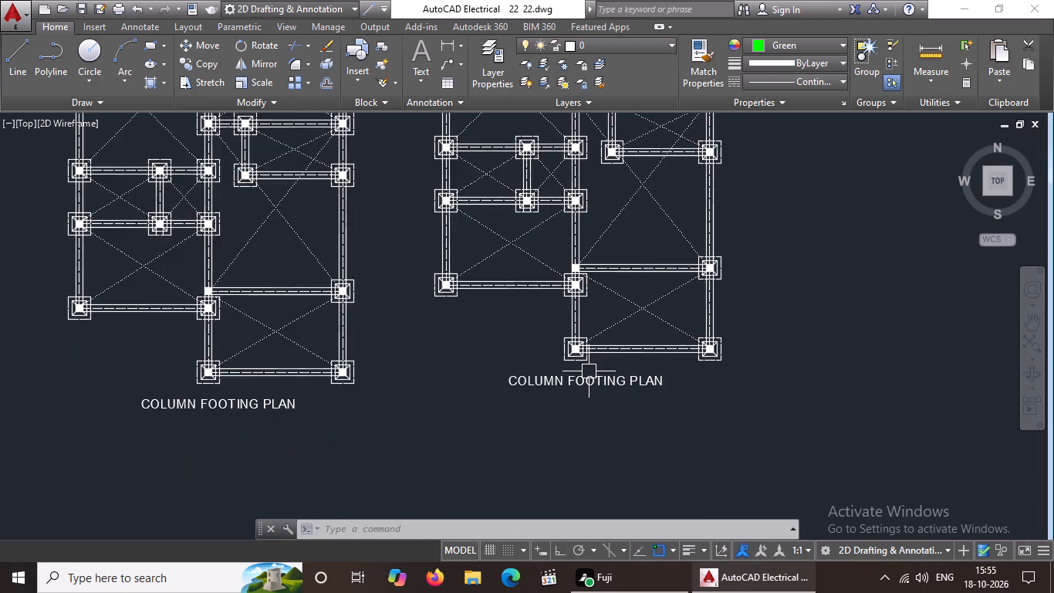
{"action": "scroll", "coordinate": [589, 371], "scroll_direction": "up", "scroll_amount": 2}
{"action": "left_click", "coordinate": [543, 303]}
{"action": "left_click", "coordinate": [623, 376]}
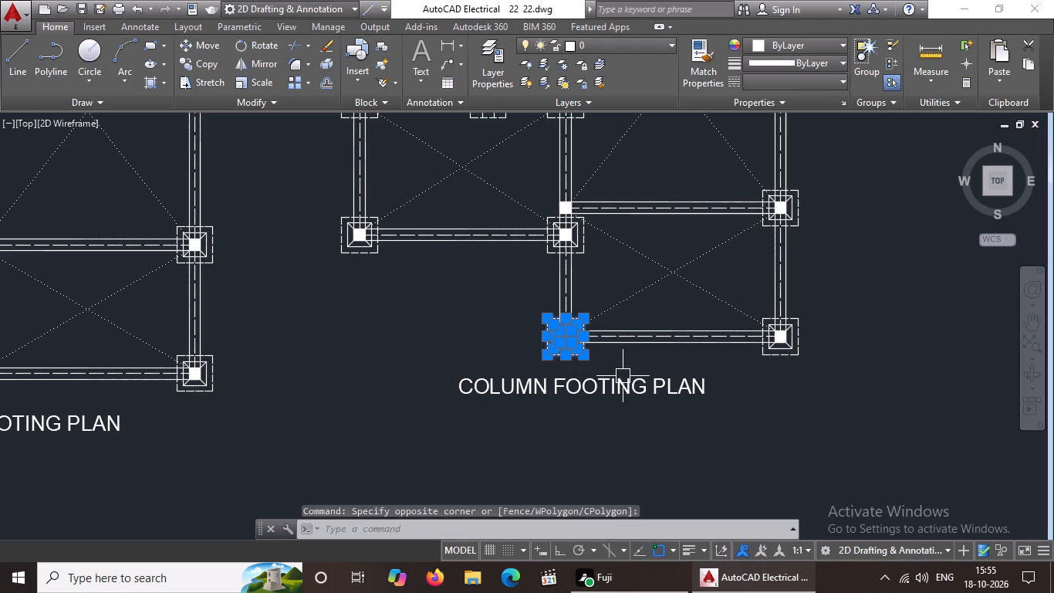
{"action": "key", "text": "Delete"}
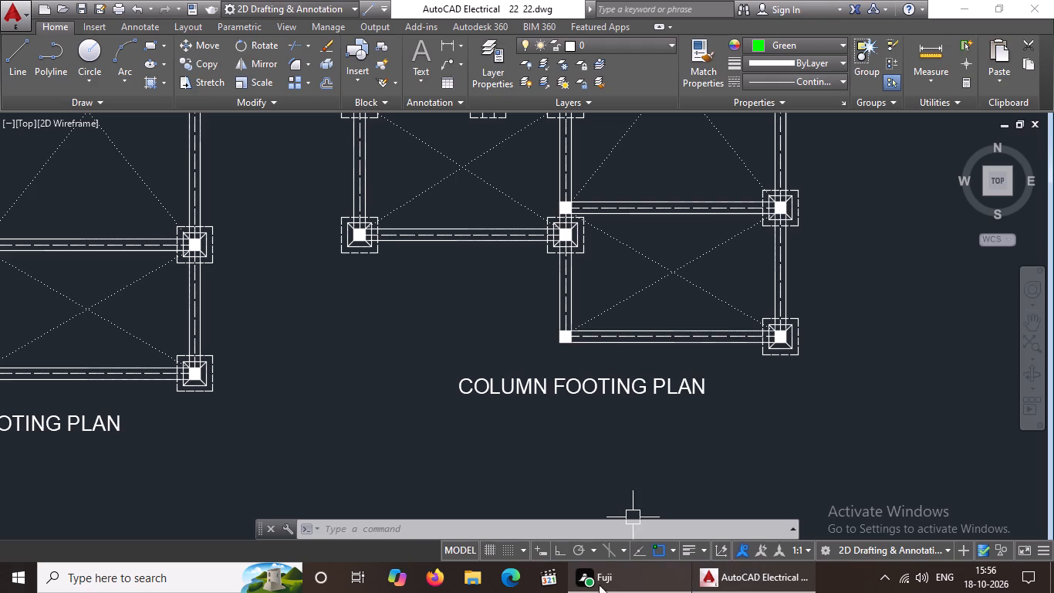
{"action": "scroll", "coordinate": [534, 269], "scroll_direction": "down", "scroll_amount": 1}
{"action": "middle_click_drag", "start_coordinate": [606, 309], "coordinate": [414, 351]}
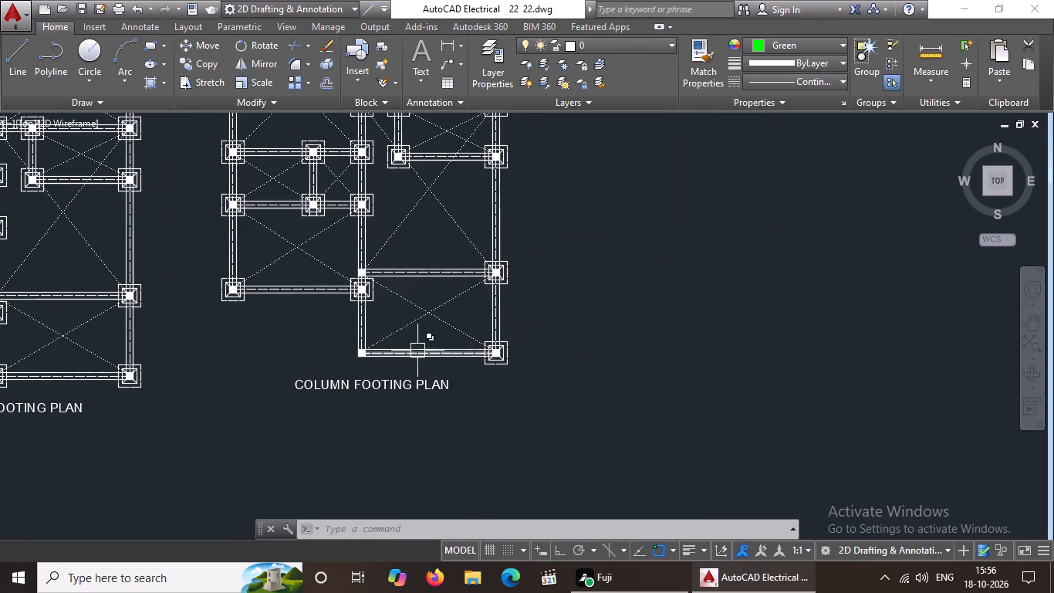
{"action": "key", "text": "Escape"}
{"action": "left_click", "coordinate": [461, 325]}
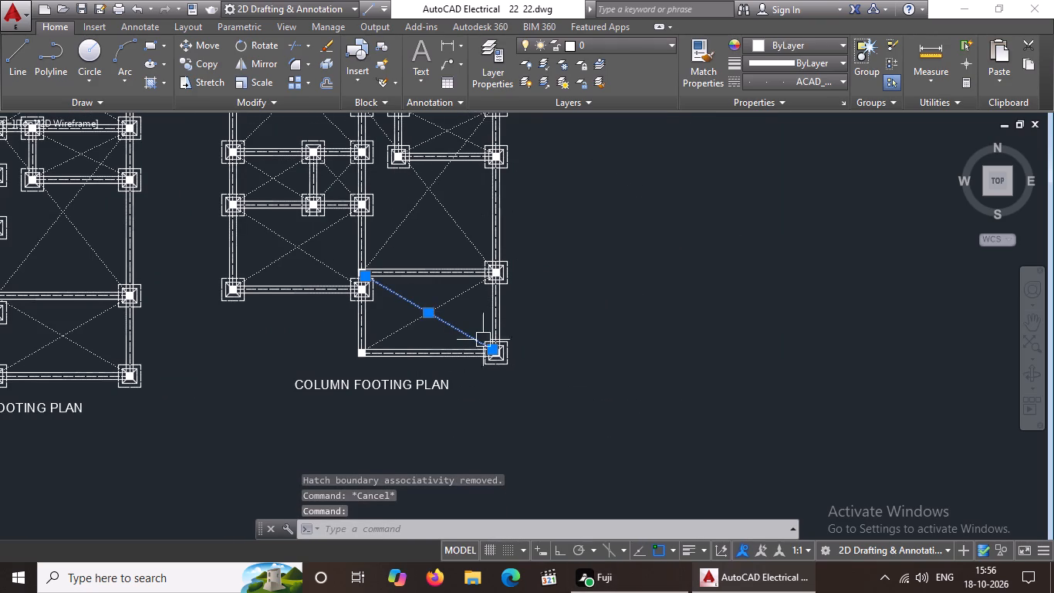
{"action": "key", "text": "Escape"}
{"action": "left_click", "coordinate": [477, 319]}
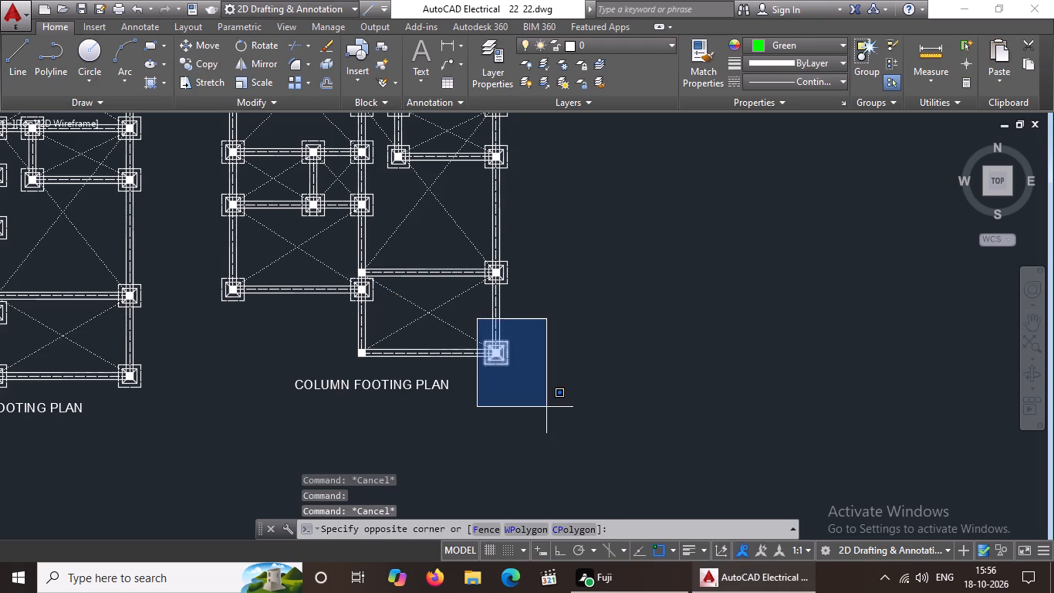
{"action": "left_click", "coordinate": [560, 424]}
{"action": "key", "text": "Delete"}
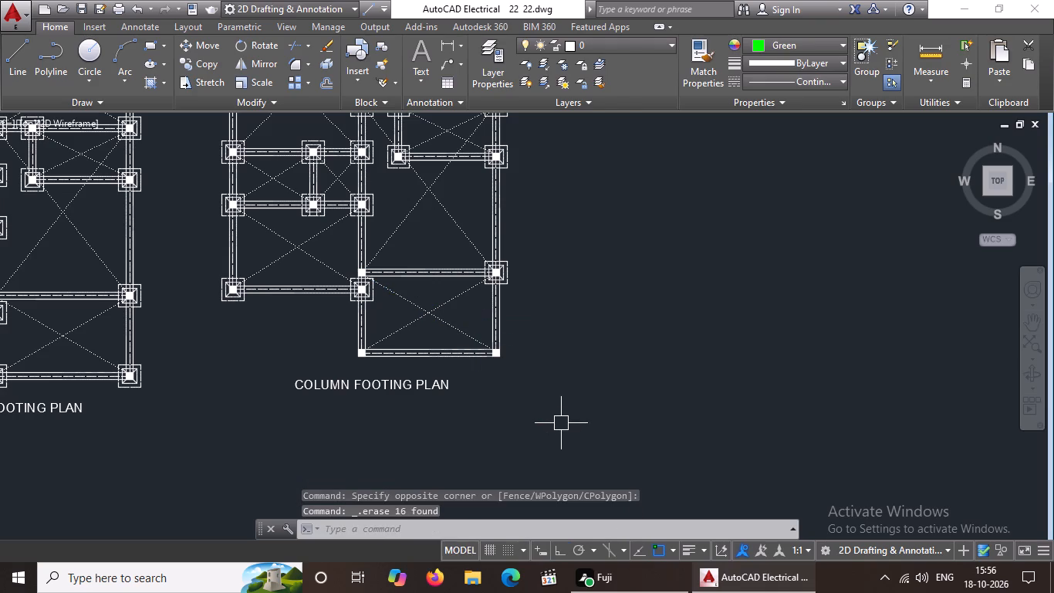
Erase the footing at the outer corner of the copy's lower-left bay and that bay's two dotted diagonals.
{"action": "left_click", "coordinate": [199, 263]}
{"action": "left_click", "coordinate": [259, 312]}
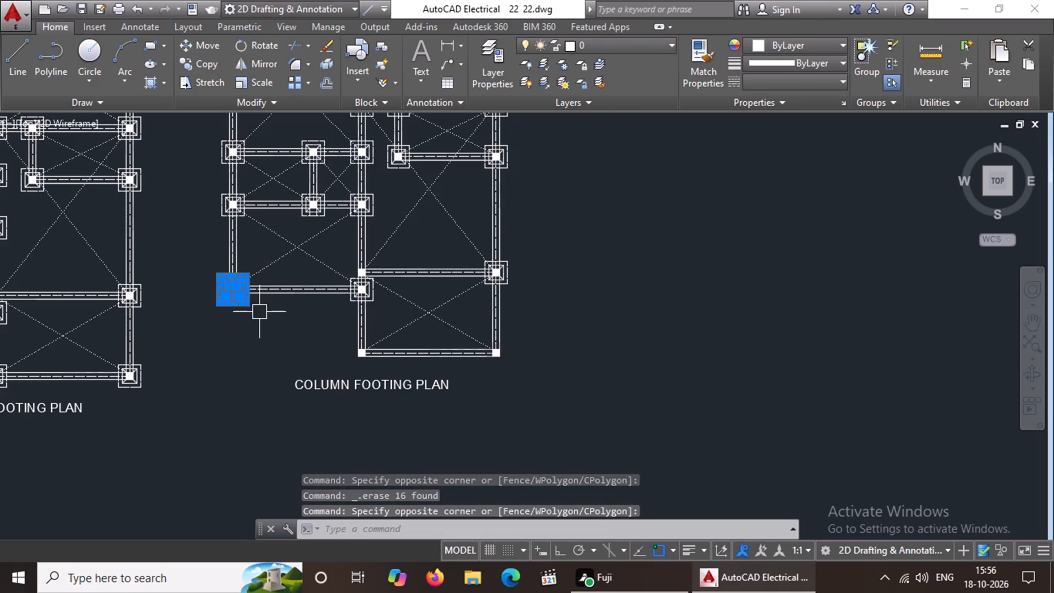
{"action": "key", "text": "Delete"}
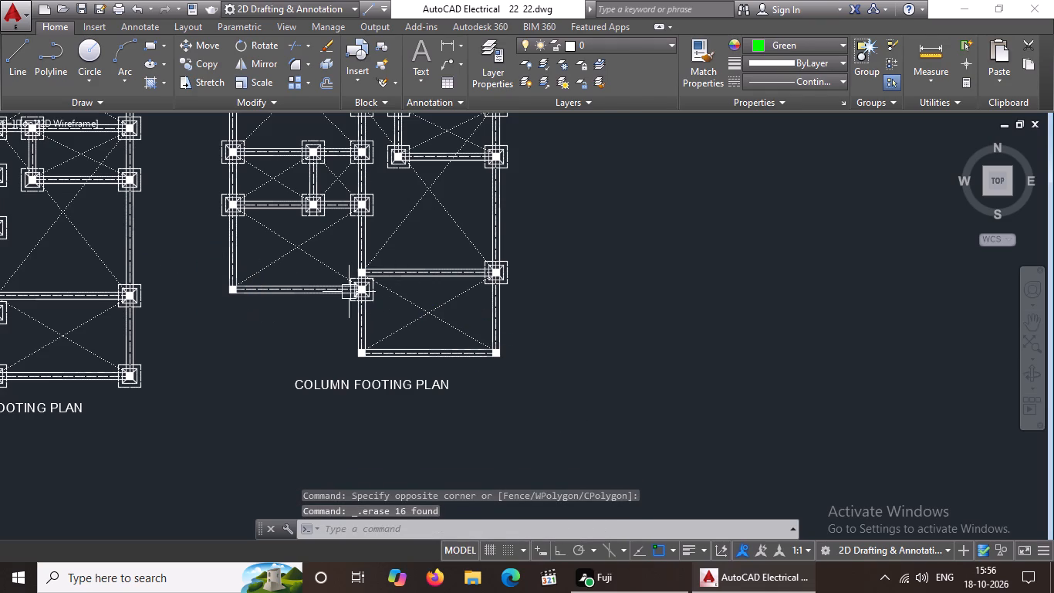
{"action": "left_click", "coordinate": [327, 266]}
{"action": "key", "text": "Delete"}
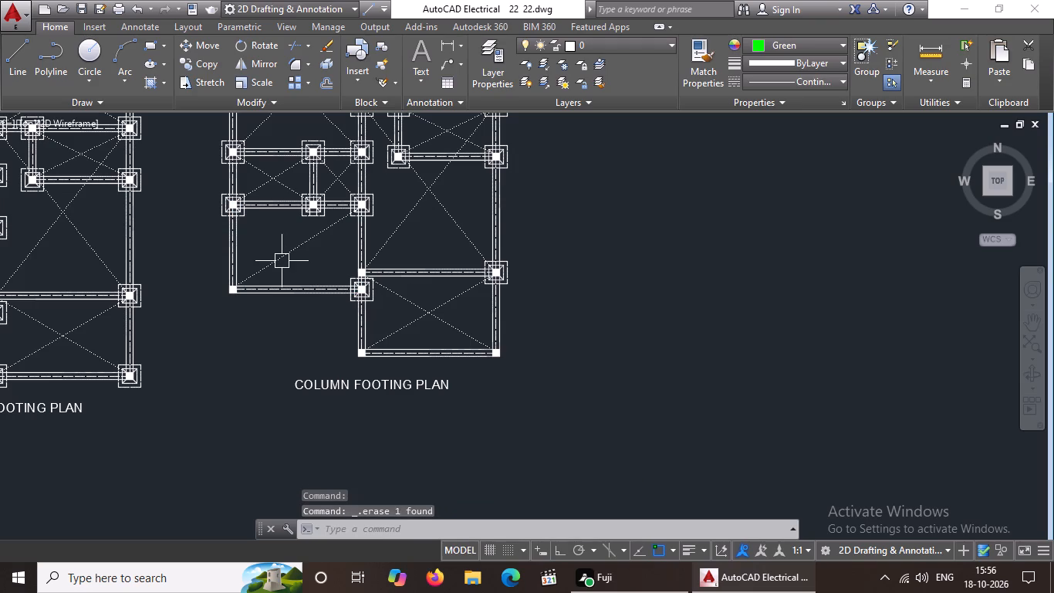
{"action": "left_click", "coordinate": [281, 261]}
{"action": "key", "text": "Delete"}
Erase the footing where the copy's lower-left bay meets the lowest bay, plus the lowest bay's two dotted diagonals.
{"action": "left_click", "coordinate": [320, 261]}
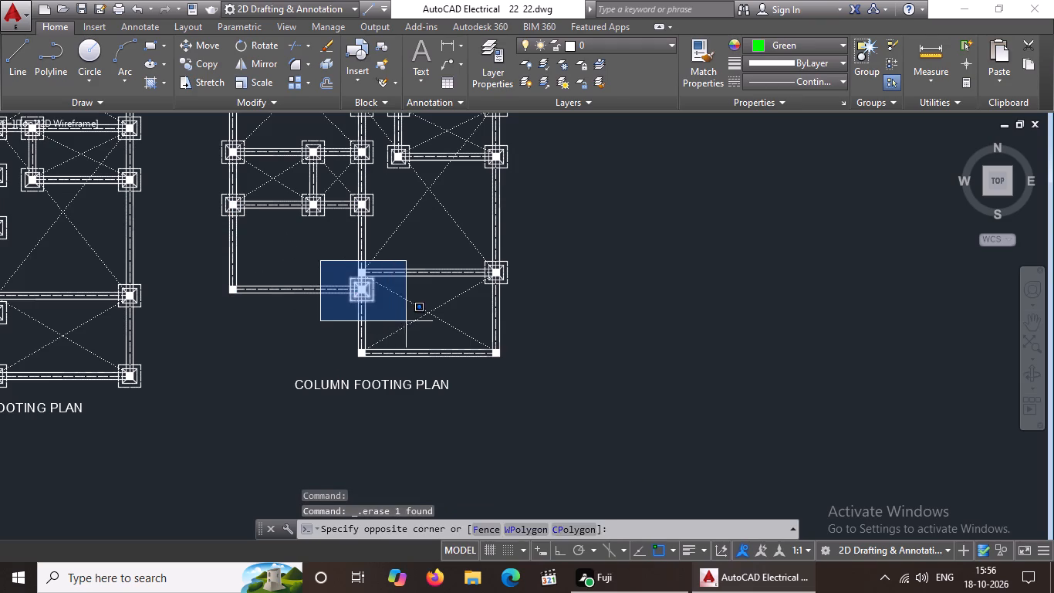
{"action": "left_click", "coordinate": [406, 320]}
{"action": "key", "text": "Delete"}
{"action": "left_click", "coordinate": [410, 302]}
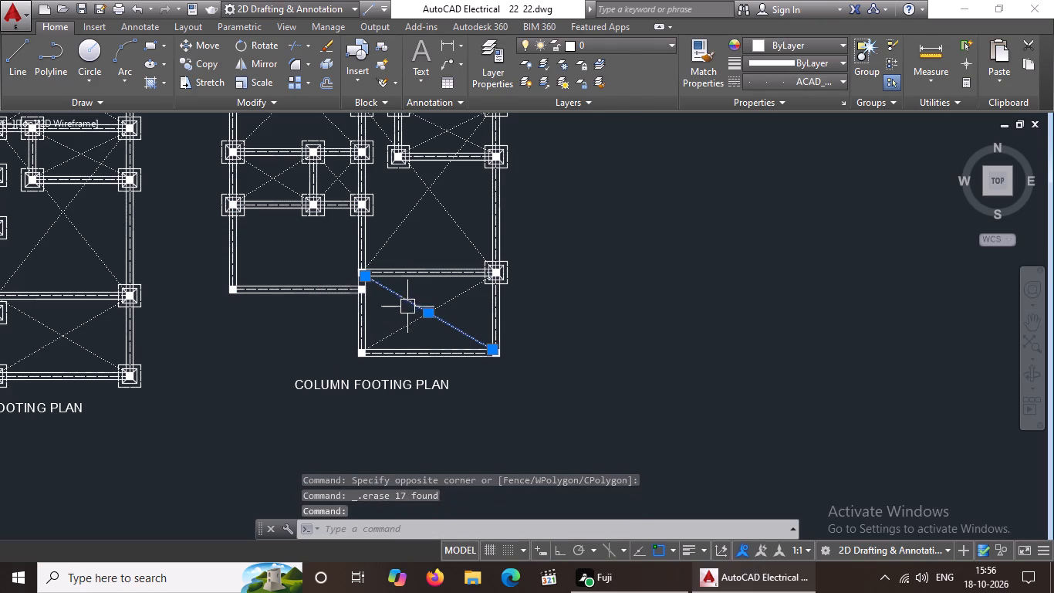
{"action": "key", "text": "Delete"}
{"action": "left_click", "coordinate": [407, 320]}
{"action": "key", "text": "Delete"}
Erase the footing at the lowest bay's upper-right corner and the two dotted diagonals of the large bay above it.
{"action": "left_click_drag", "start_coordinate": [448, 239], "coordinate": [557, 312]}
{"action": "left_click_drag", "start_coordinate": [478, 222], "coordinate": [479, 242]}
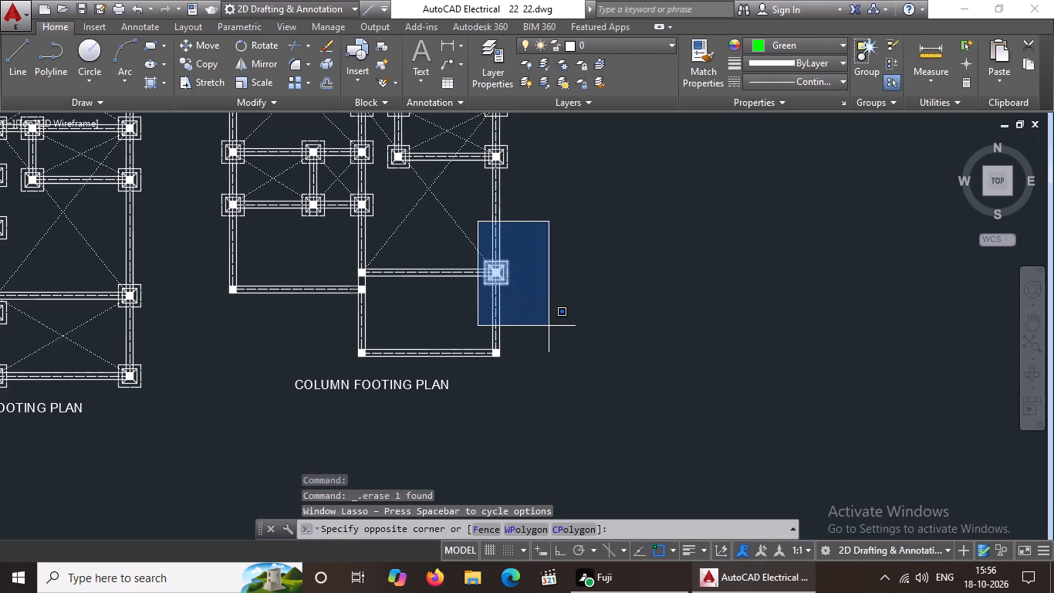
{"action": "left_click", "coordinate": [549, 325]}
{"action": "key", "text": "Delete"}
{"action": "left_click_drag", "start_coordinate": [433, 249], "coordinate": [433, 258]}
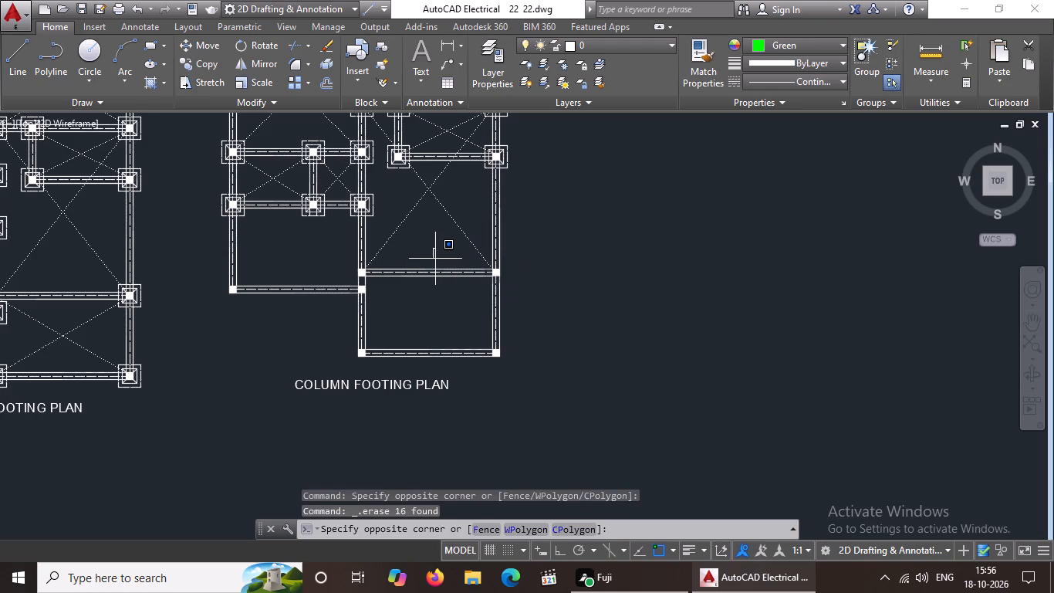
{"action": "middle_click_drag", "start_coordinate": [439, 266], "coordinate": [445, 344]}
{"action": "left_click", "coordinate": [412, 325]}
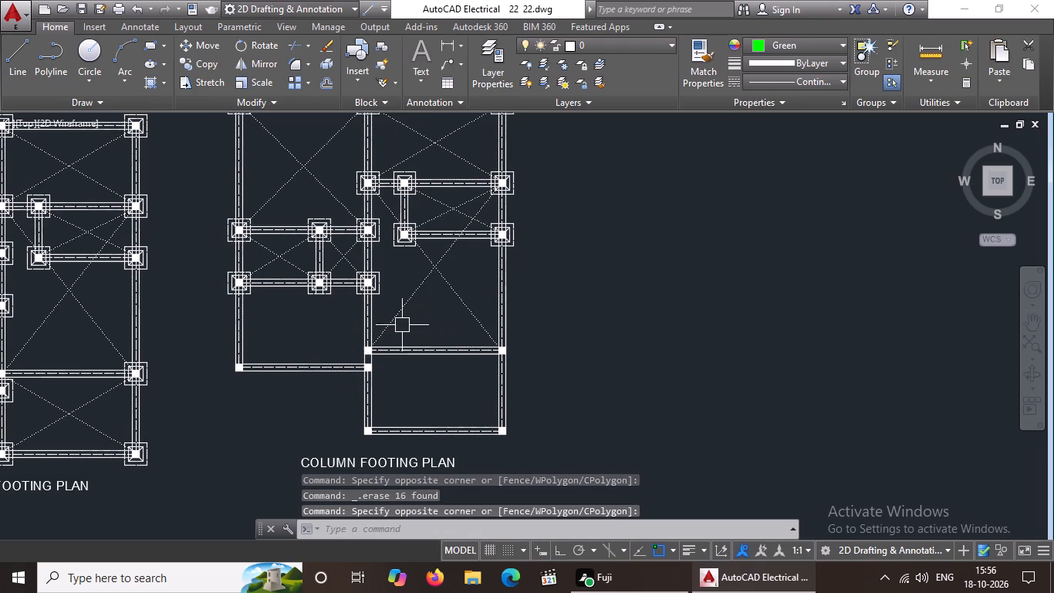
{"action": "left_click", "coordinate": [393, 315]}
{"action": "key", "text": "Delete"}
{"action": "left_click", "coordinate": [461, 297]}
{"action": "key", "text": "Delete"}
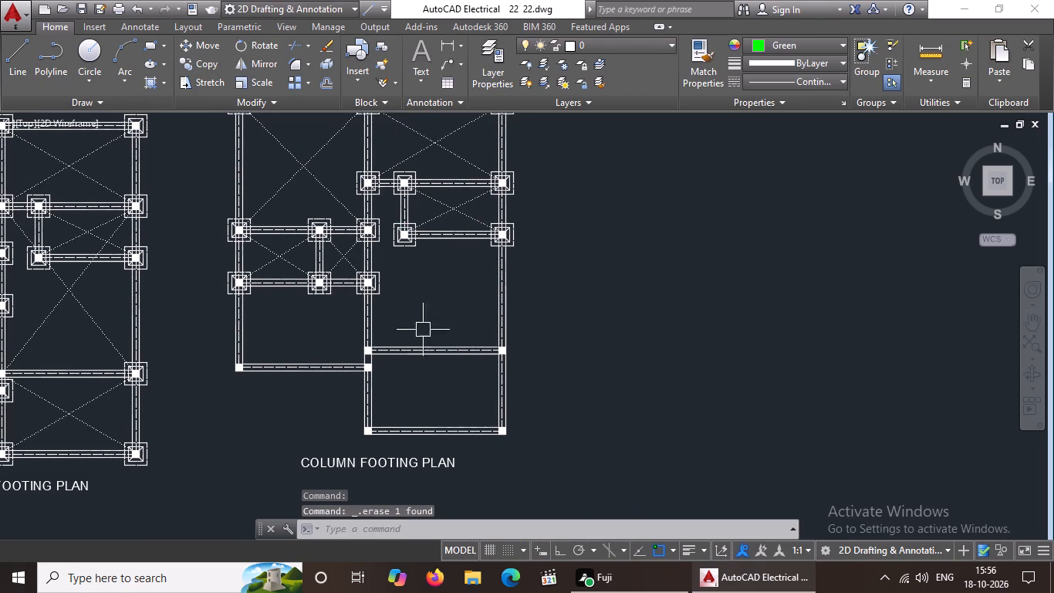
Erase the three-line bottom beam and the three-line left side beam of the copied plan's lowest bay.
{"action": "left_click_drag", "start_coordinate": [321, 409], "coordinate": [323, 409]}
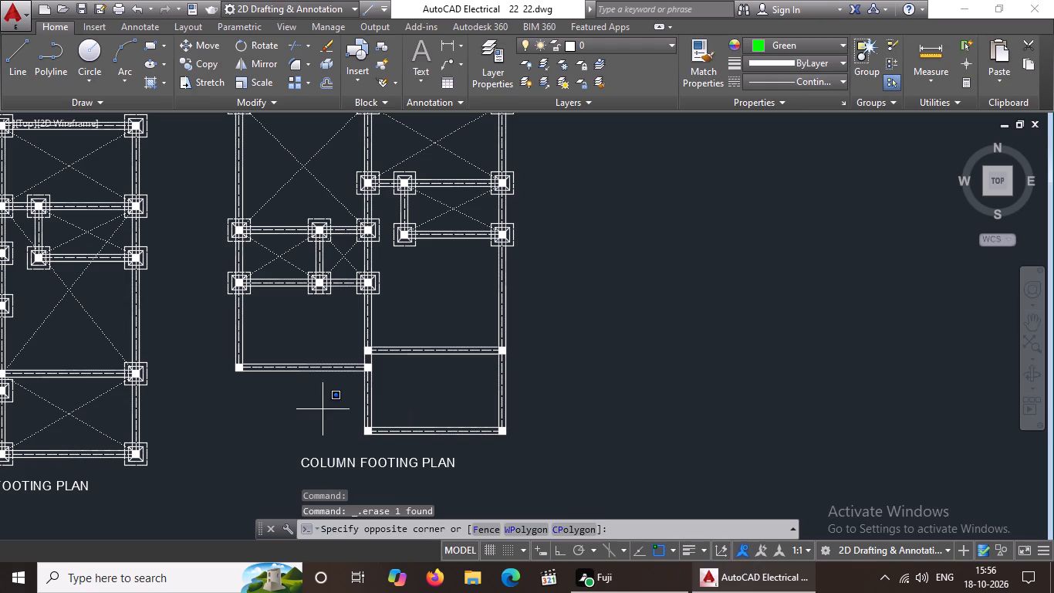
{"action": "left_click_drag", "start_coordinate": [323, 409], "coordinate": [373, 418]}
{"action": "left_click", "coordinate": [564, 450]}
{"action": "key", "text": "Delete"}
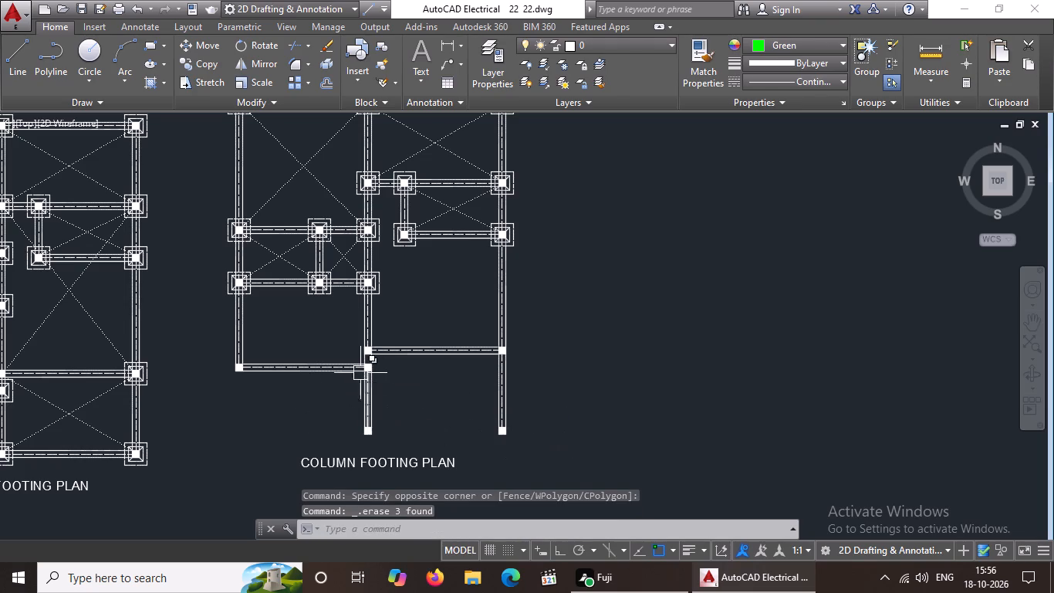
{"action": "left_click_drag", "start_coordinate": [331, 344], "coordinate": [348, 367]}
{"action": "left_click", "coordinate": [416, 451]}
{"action": "key", "text": "Delete"}
Erase the solid column hatch from the copied footing plan.
{"action": "left_click_drag", "start_coordinate": [476, 334], "coordinate": [525, 435]}
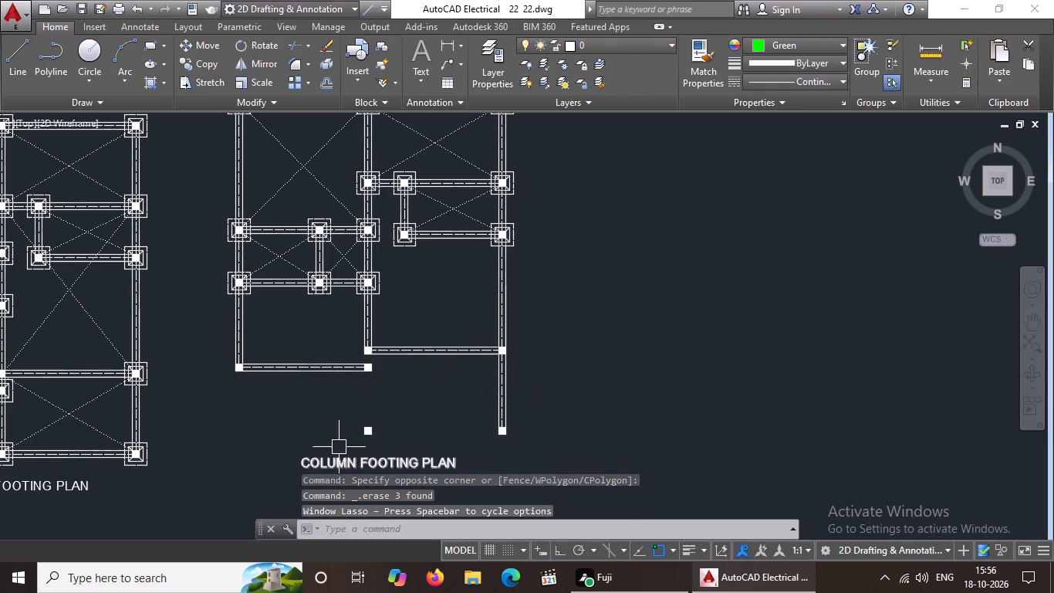
{"action": "left_click", "coordinate": [372, 431]}
{"action": "key", "text": "Delete"}
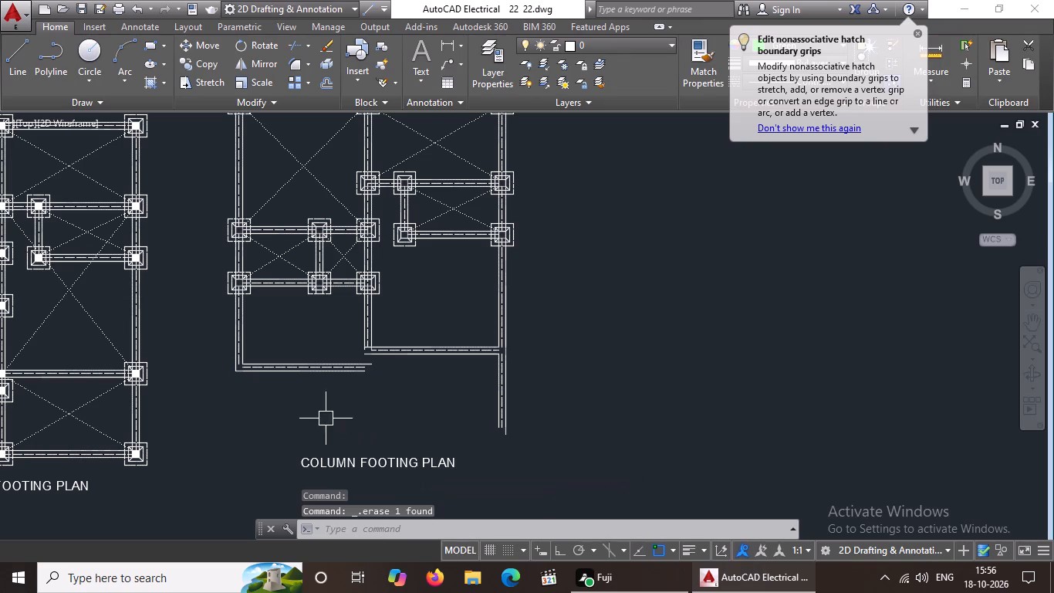
Erase the horizontal beam lines along the bottom of the copied plan's lower-left bay.
{"action": "left_click_drag", "start_coordinate": [191, 344], "coordinate": [199, 347]}
{"action": "left_click", "coordinate": [428, 421]}
{"action": "key", "text": "Delete"}
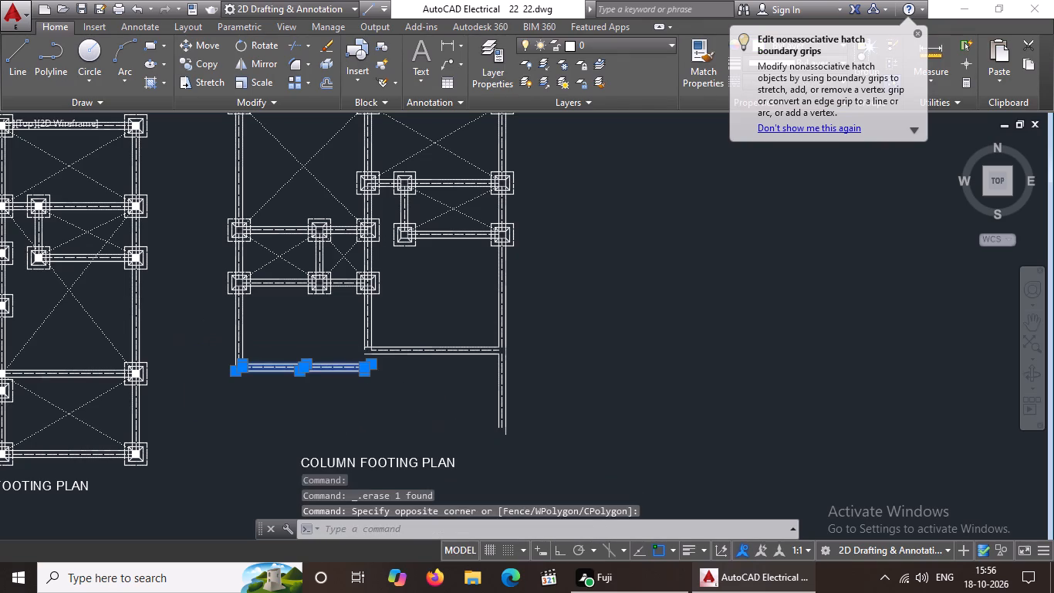
Erase the three vertical lines of the right side beam below the copied plan's lower horizontal beam.
{"action": "left_click_drag", "start_coordinate": [435, 322], "coordinate": [446, 338]}
{"action": "left_click", "coordinate": [563, 443]}
{"action": "key", "text": "Delete"}
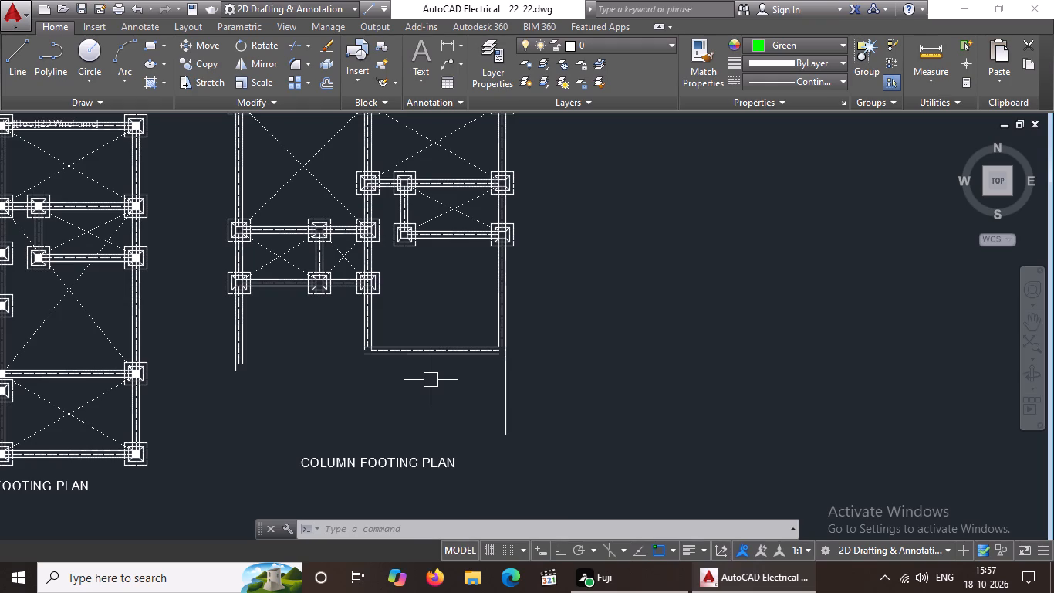
{"action": "left_click_drag", "start_coordinate": [457, 313], "coordinate": [463, 332]}
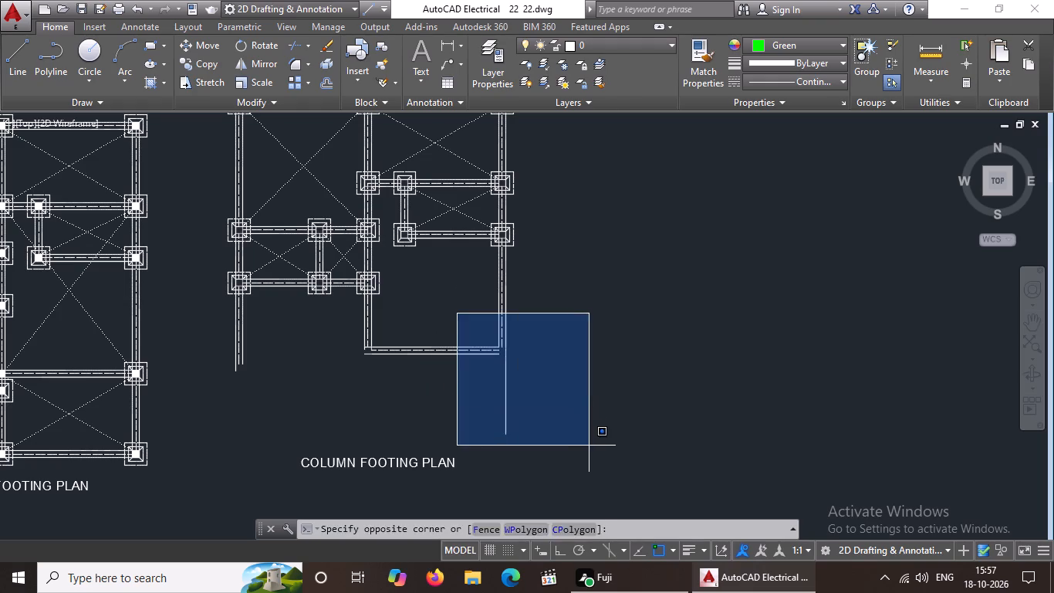
{"action": "left_click", "coordinate": [589, 446]}
{"action": "key", "text": "Delete"}
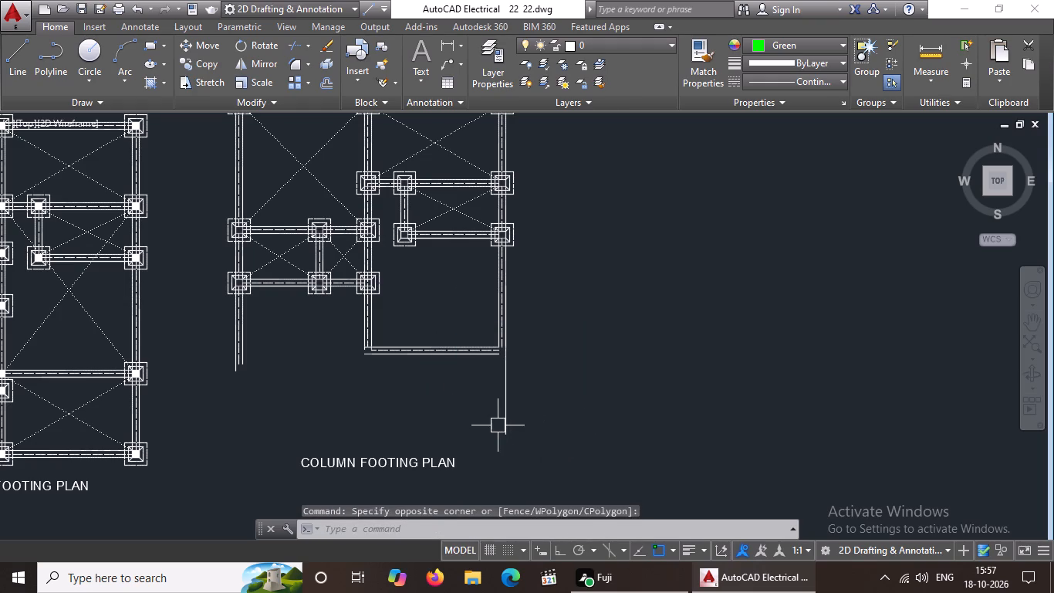
{"action": "left_click", "coordinate": [498, 425]}
{"action": "left_click", "coordinate": [503, 420]}
{"action": "left_click", "coordinate": [506, 416]}
{"action": "key", "text": "Delete"}
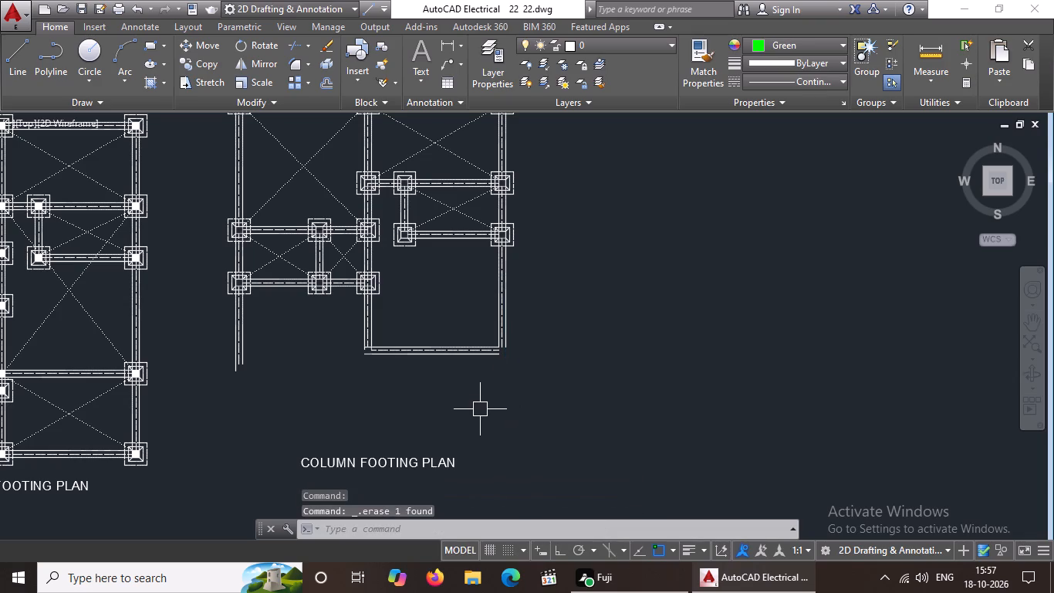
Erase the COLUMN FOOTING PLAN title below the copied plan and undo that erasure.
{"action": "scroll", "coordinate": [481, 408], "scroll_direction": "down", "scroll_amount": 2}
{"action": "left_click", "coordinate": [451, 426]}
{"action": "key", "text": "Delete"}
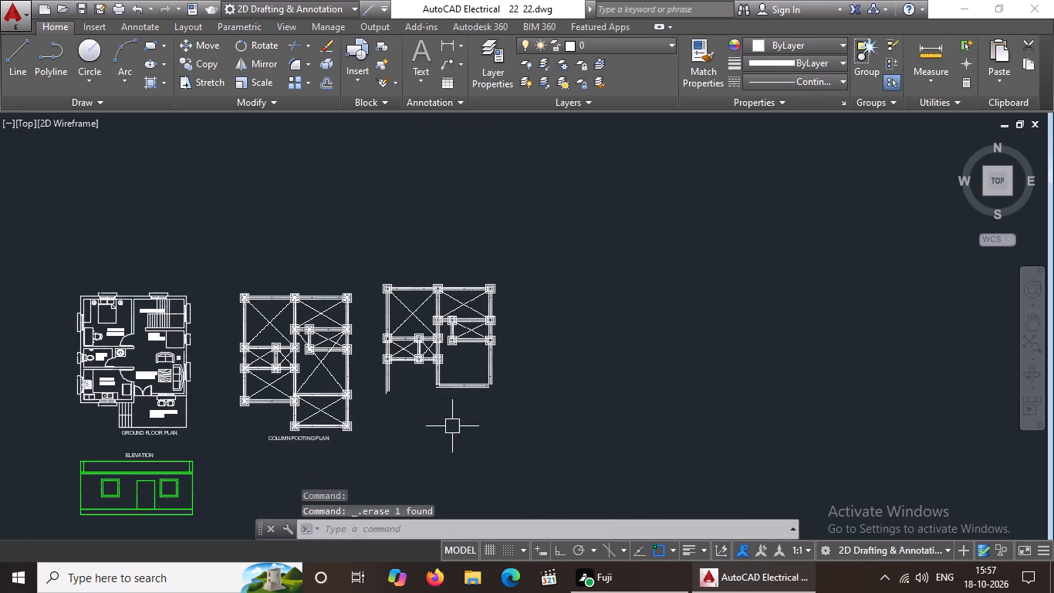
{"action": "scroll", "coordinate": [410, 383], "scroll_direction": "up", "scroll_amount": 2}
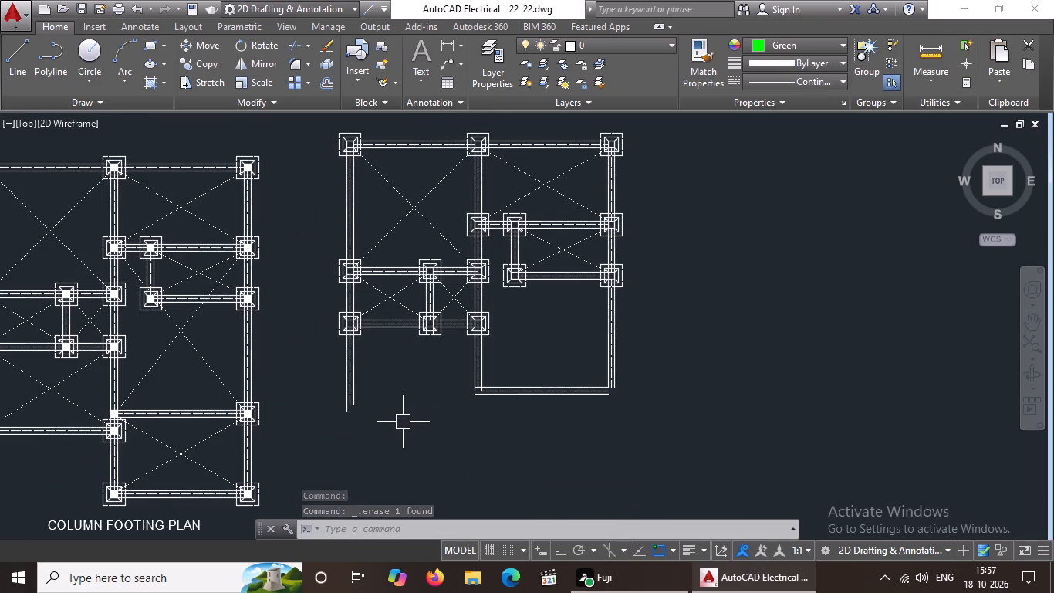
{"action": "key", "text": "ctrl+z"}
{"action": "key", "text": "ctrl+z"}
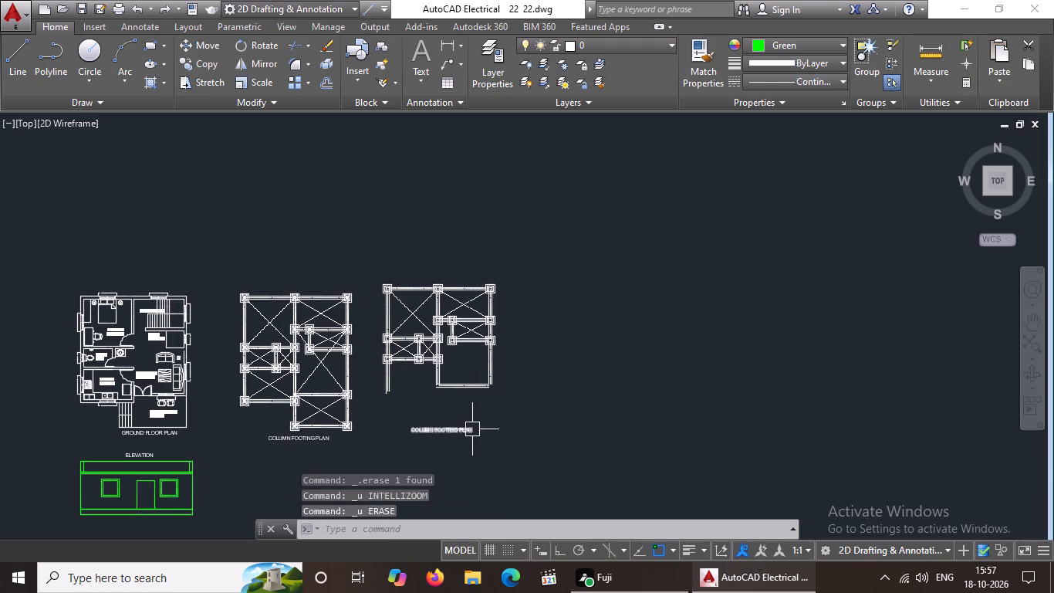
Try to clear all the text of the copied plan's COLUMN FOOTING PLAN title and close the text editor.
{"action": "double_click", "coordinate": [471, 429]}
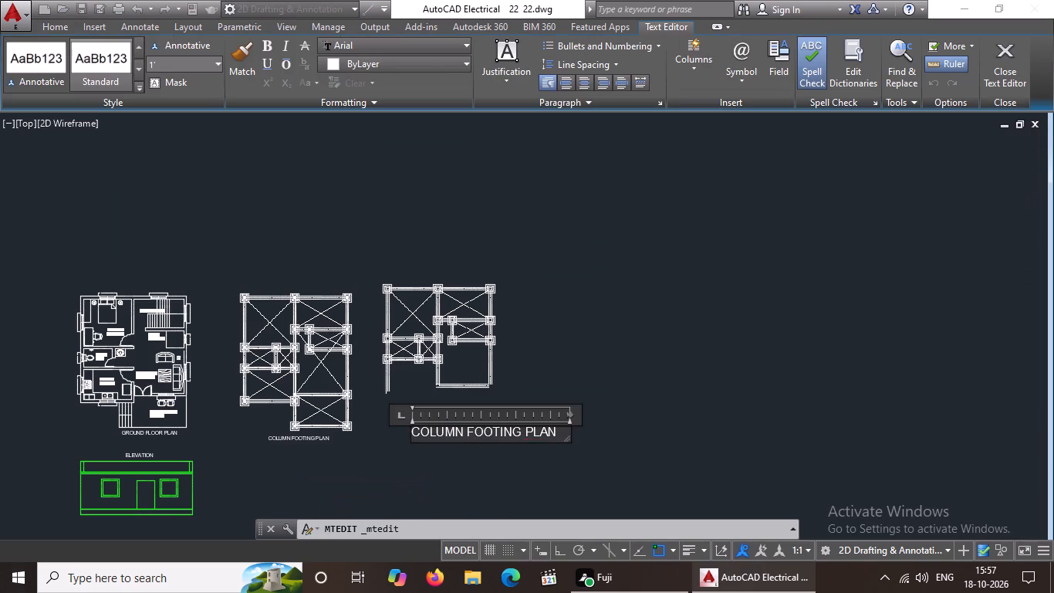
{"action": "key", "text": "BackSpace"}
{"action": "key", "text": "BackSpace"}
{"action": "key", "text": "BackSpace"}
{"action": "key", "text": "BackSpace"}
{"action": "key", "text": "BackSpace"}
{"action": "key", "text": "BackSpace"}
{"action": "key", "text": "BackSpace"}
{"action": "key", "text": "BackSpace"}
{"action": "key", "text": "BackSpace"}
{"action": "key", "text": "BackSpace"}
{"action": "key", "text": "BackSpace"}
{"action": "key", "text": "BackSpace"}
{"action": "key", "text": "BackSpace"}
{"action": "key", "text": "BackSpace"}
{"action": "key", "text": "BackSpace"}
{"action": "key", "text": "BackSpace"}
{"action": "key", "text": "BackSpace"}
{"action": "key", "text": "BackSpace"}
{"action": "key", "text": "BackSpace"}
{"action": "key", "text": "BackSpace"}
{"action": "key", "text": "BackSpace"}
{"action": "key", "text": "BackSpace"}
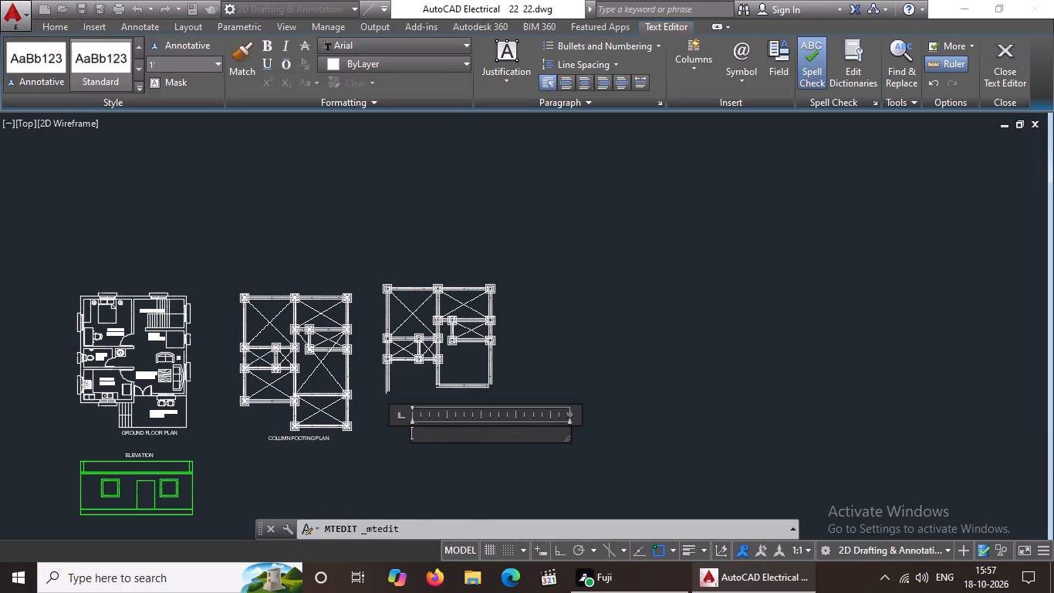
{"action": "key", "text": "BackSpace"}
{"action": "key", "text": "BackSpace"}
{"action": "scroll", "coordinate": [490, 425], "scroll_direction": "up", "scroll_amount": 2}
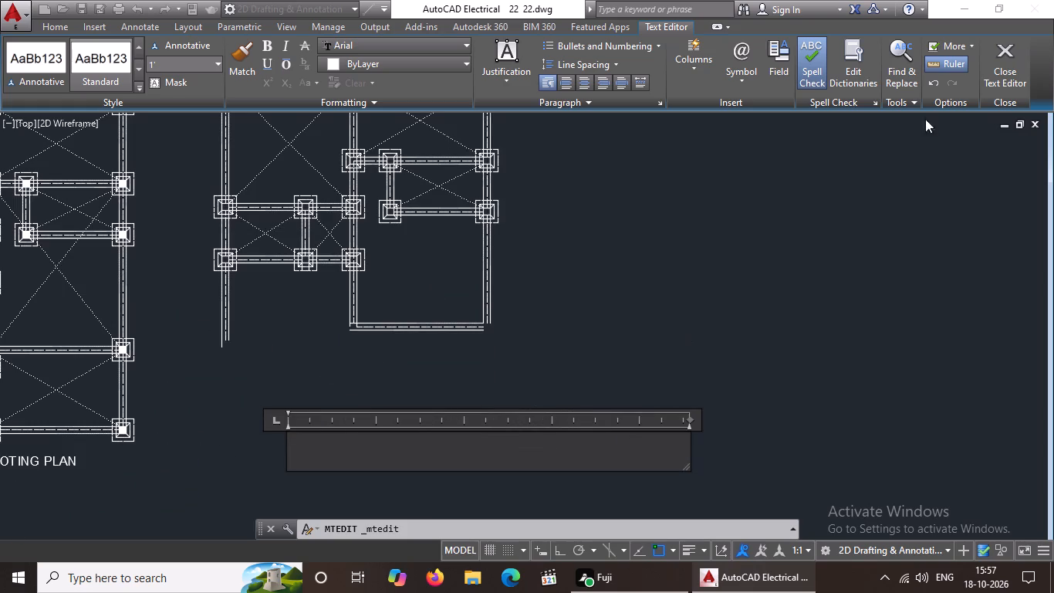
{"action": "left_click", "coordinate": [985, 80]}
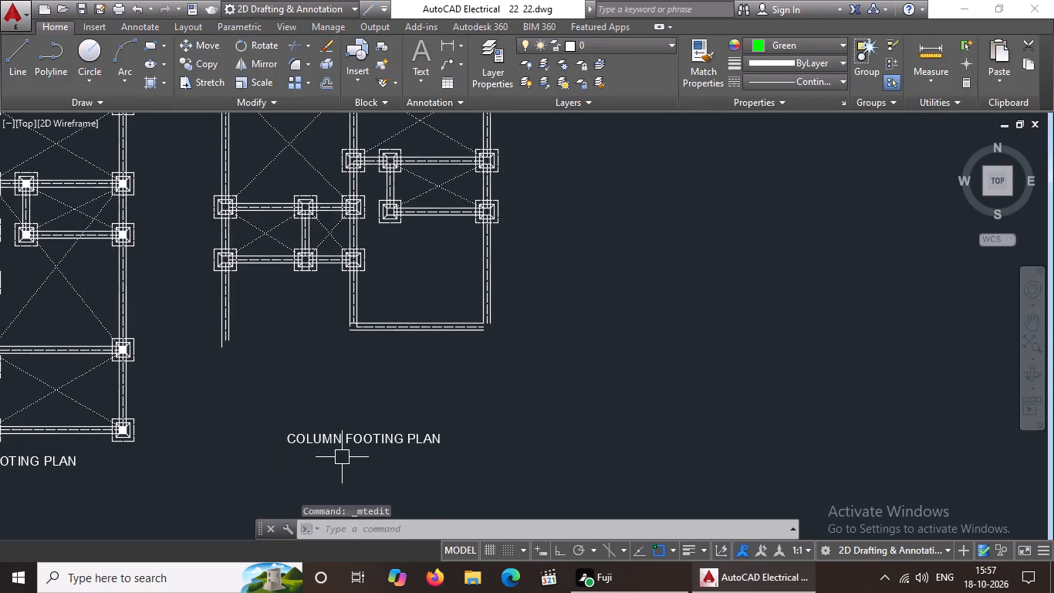
Erase the COLUMN FOOTING PLAN title below the copied plan.
{"action": "left_click", "coordinate": [338, 440]}
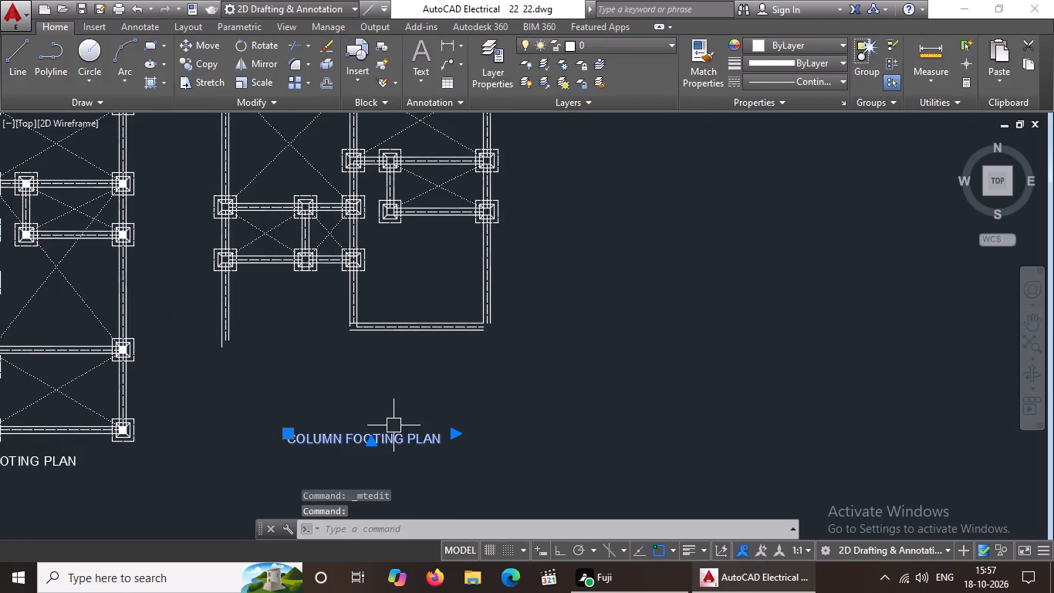
{"action": "right_click", "coordinate": [394, 425]}
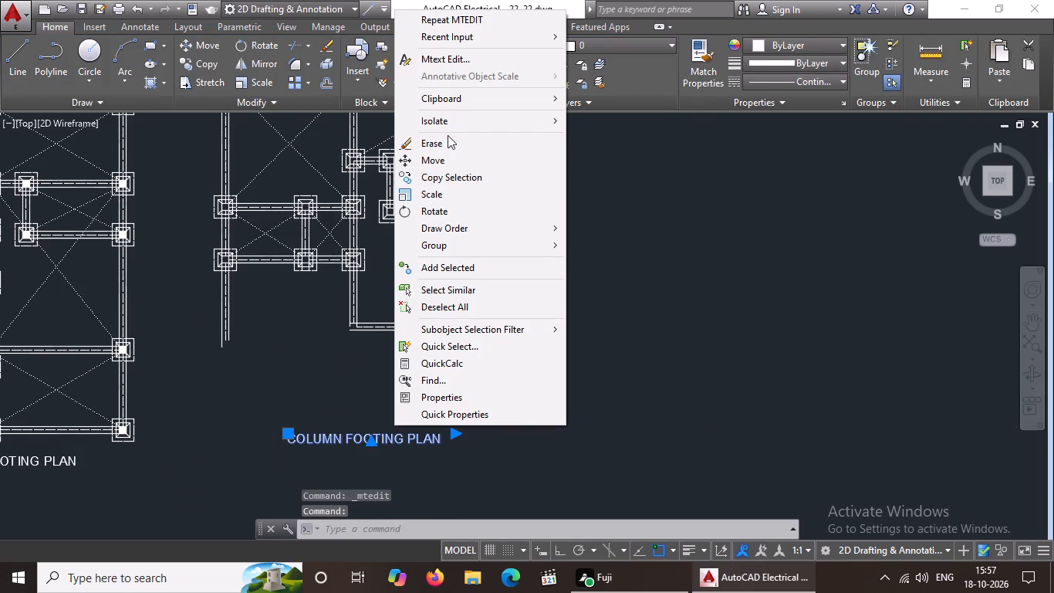
{"action": "left_click", "coordinate": [448, 151]}
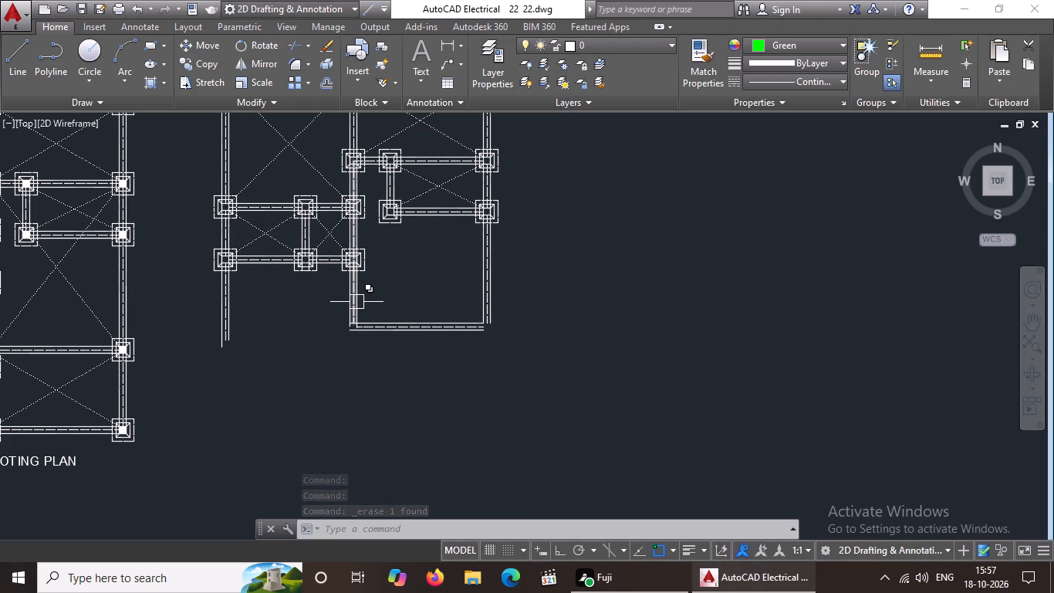
Erase the left and middle footings on the copied plan's lower-left beam, plus both diagonals of the left small bay.
{"action": "middle_click_drag", "start_coordinate": [344, 309], "coordinate": [350, 381]}
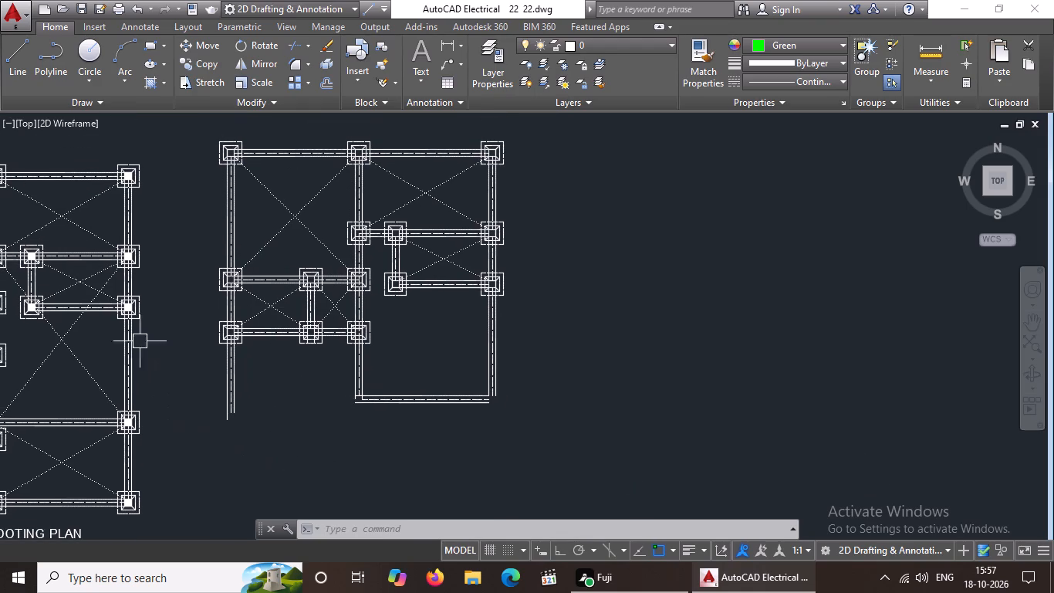
{"action": "left_click", "coordinate": [182, 310]}
{"action": "left_click", "coordinate": [284, 347]}
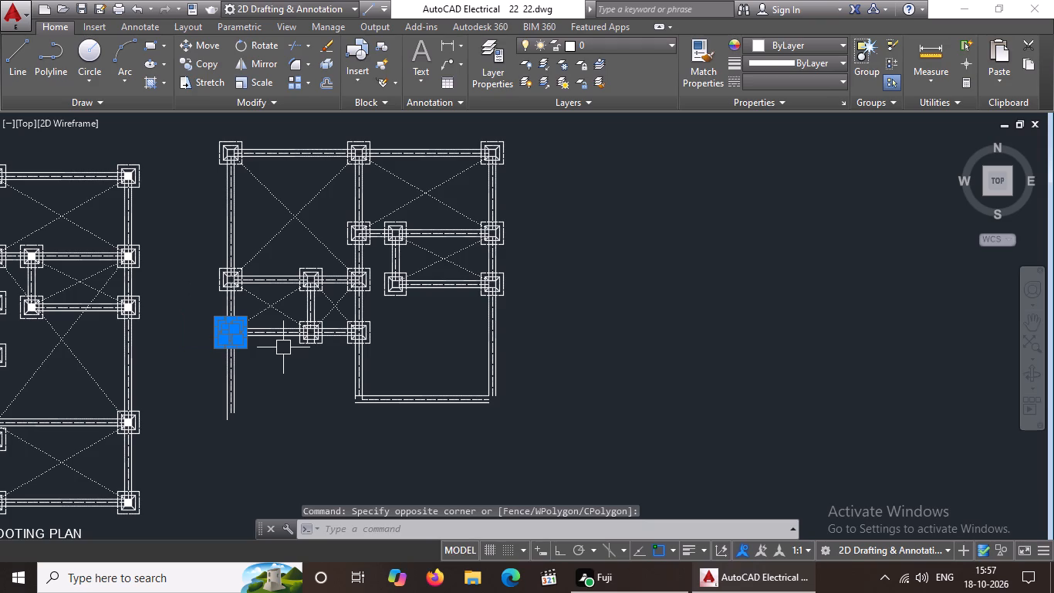
{"action": "key", "text": "Delete"}
{"action": "left_click", "coordinate": [273, 311]}
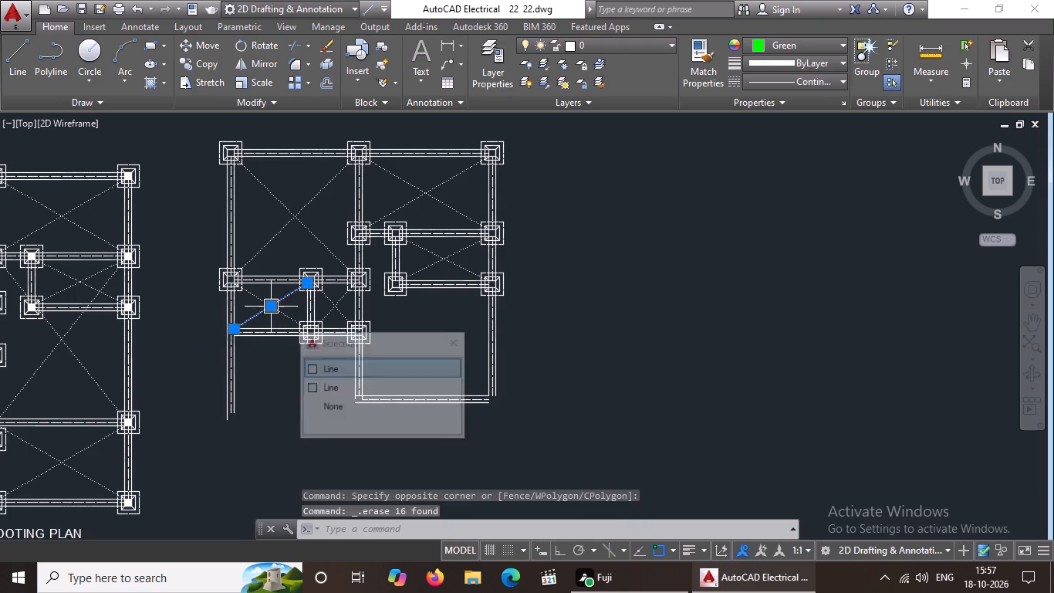
{"action": "key", "text": "Delete"}
{"action": "left_click", "coordinate": [288, 311]}
{"action": "key", "text": "Delete"}
{"action": "left_click", "coordinate": [287, 311]}
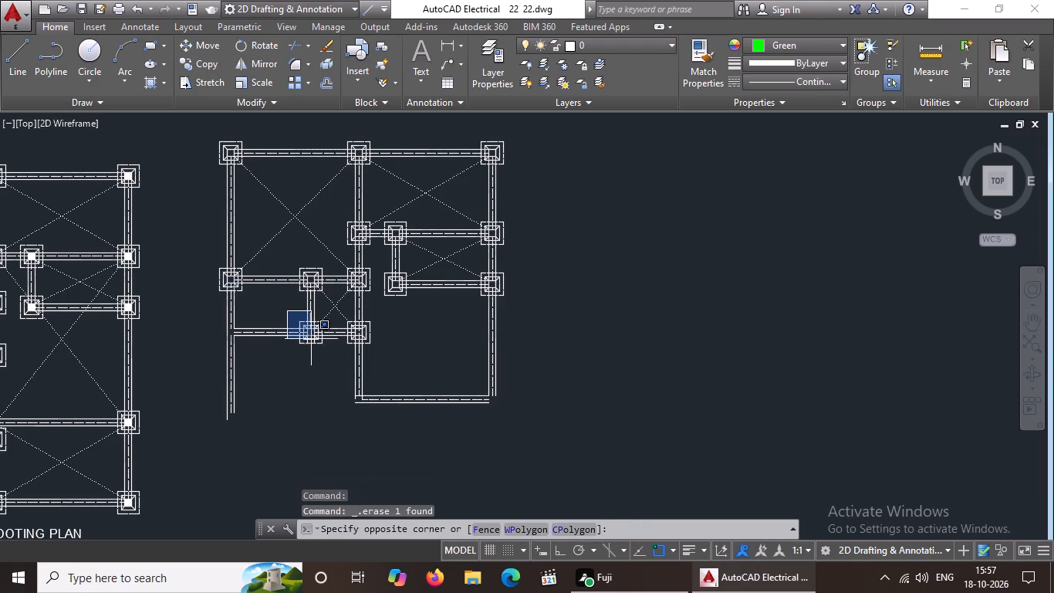
{"action": "left_click", "coordinate": [332, 357]}
{"action": "key", "text": "Delete"}
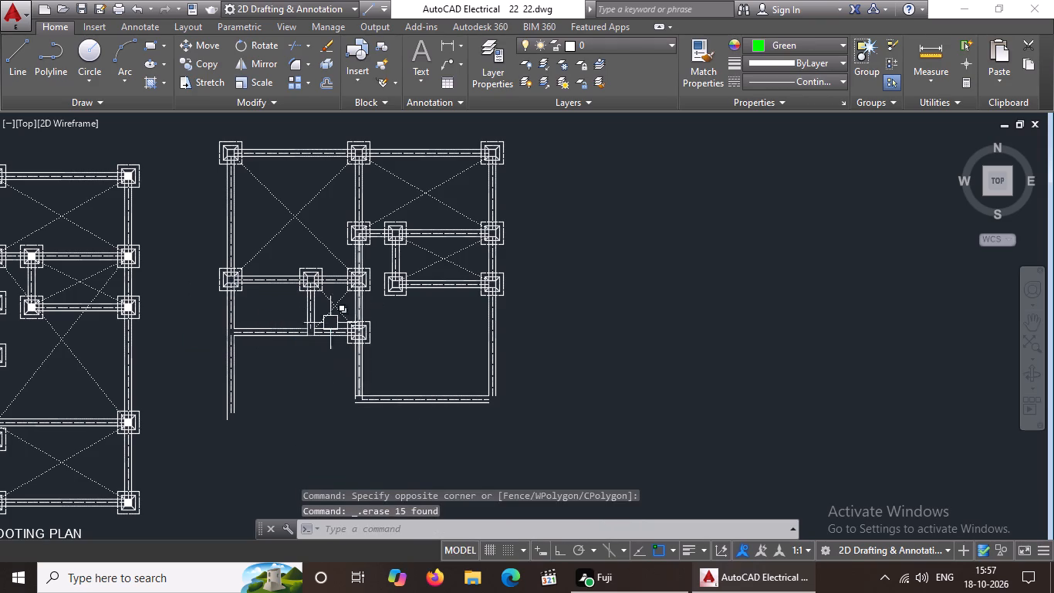
Erase the right footing on the copied plan's lower-left beam and both diagonals of the right small bay.
{"action": "scroll", "coordinate": [350, 319], "scroll_direction": "up", "scroll_amount": 3}
{"action": "left_click", "coordinate": [300, 311]}
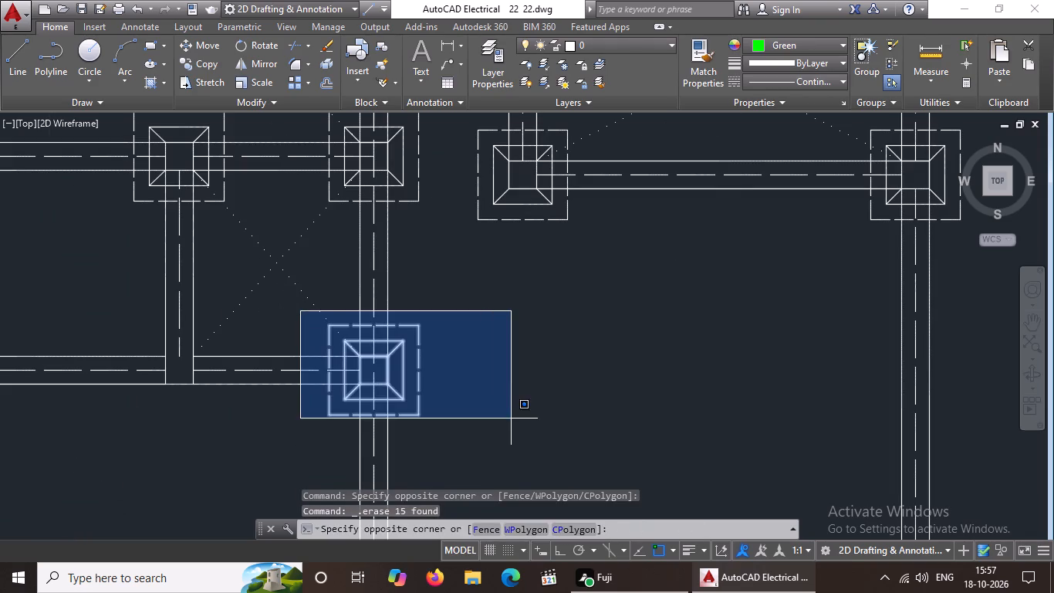
{"action": "left_click", "coordinate": [516, 428]}
{"action": "key", "text": "Delete"}
{"action": "left_click", "coordinate": [334, 334]}
{"action": "key", "text": "Delete"}
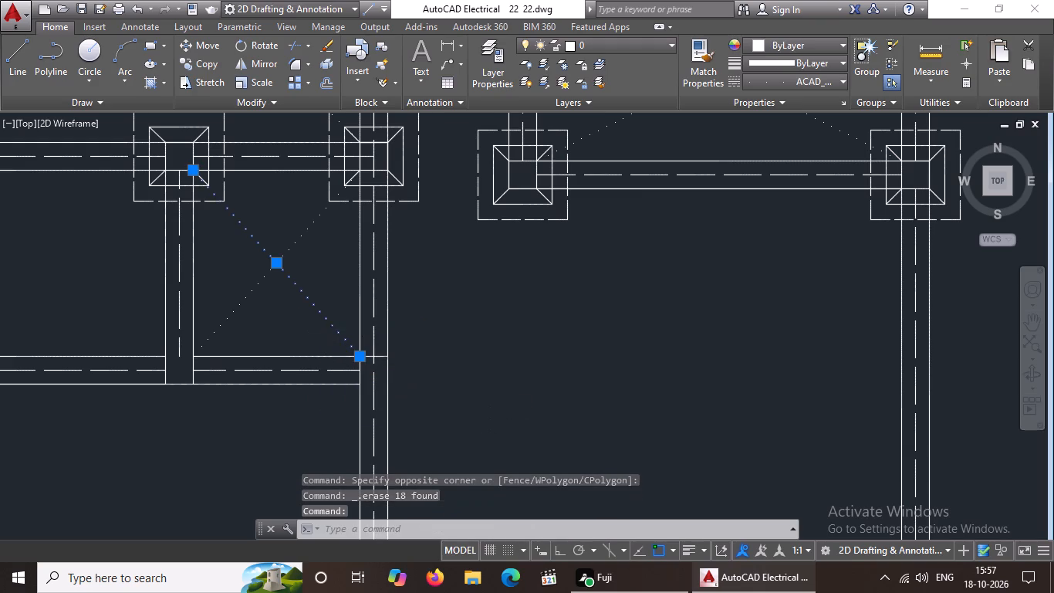
{"action": "left_click", "coordinate": [253, 294]}
{"action": "key", "text": "Delete"}
Erase the three footings along the horizontal beam above the two small left bays of the copied plan.
{"action": "scroll", "coordinate": [338, 274], "scroll_direction": "down", "scroll_amount": 2}
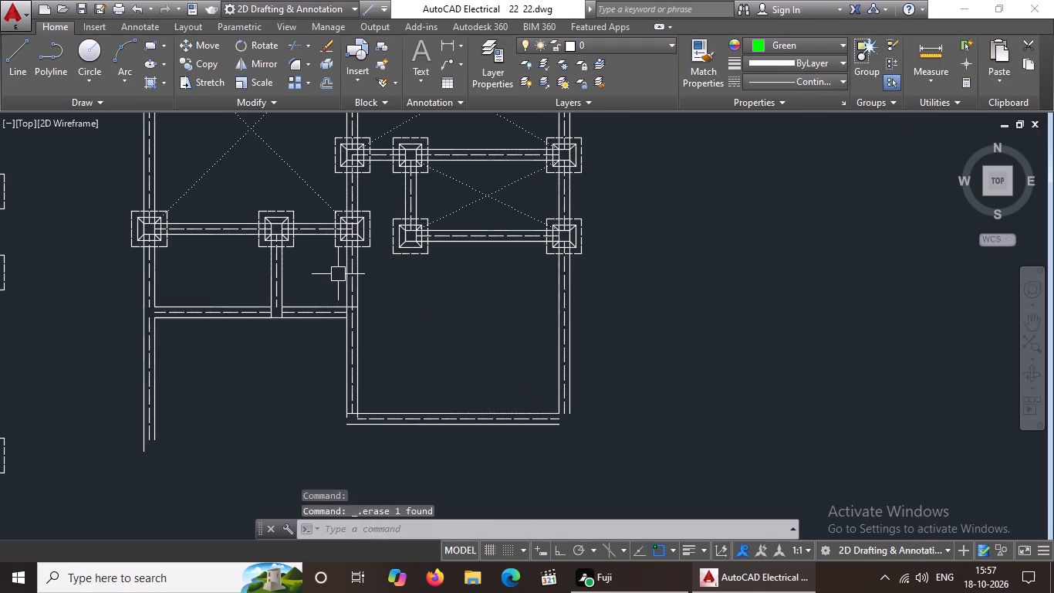
{"action": "middle_click_drag", "start_coordinate": [338, 274], "coordinate": [338, 344]}
{"action": "scroll", "coordinate": [338, 276], "scroll_direction": "up", "scroll_amount": 1}
{"action": "left_click_drag", "start_coordinate": [0, 225], "coordinate": [8, 238]}
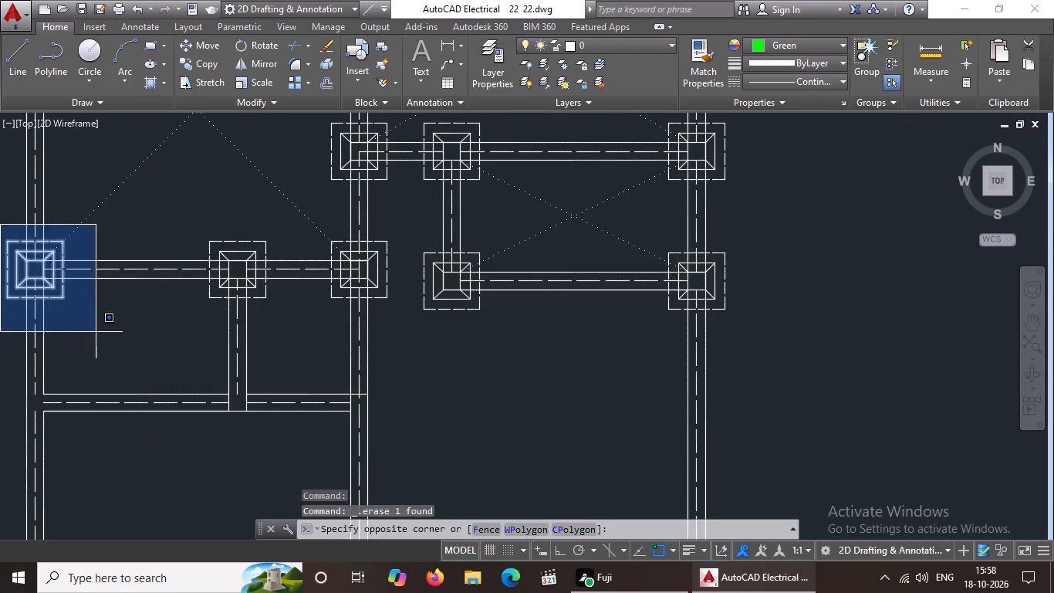
{"action": "left_click", "coordinate": [96, 332]}
{"action": "key", "text": "Delete"}
{"action": "left_click", "coordinate": [176, 217]}
{"action": "left_click", "coordinate": [289, 327]}
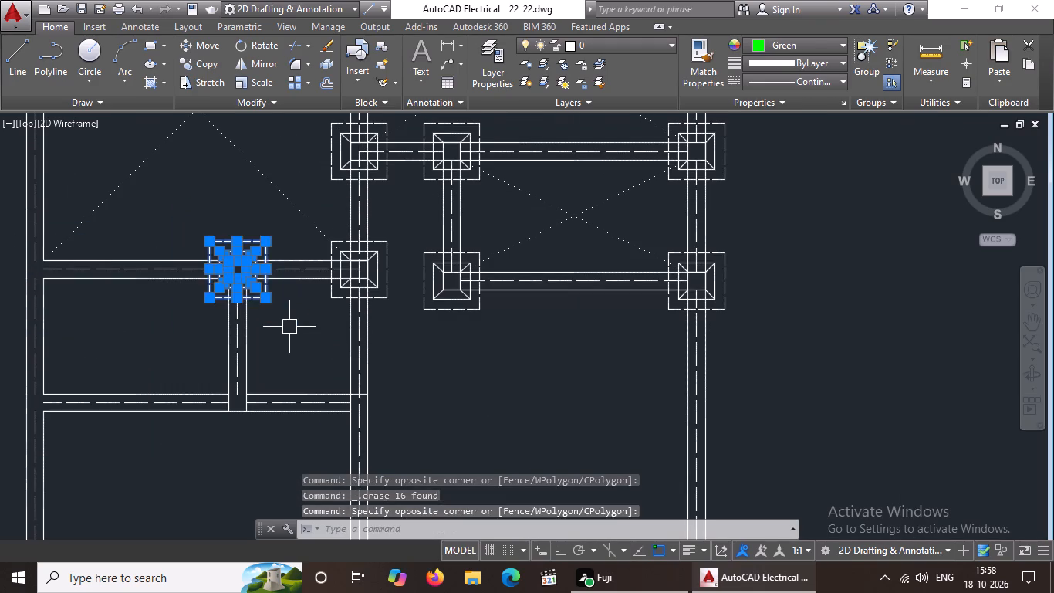
{"action": "key", "text": "Delete"}
{"action": "left_click_drag", "start_coordinate": [317, 205], "coordinate": [327, 233]}
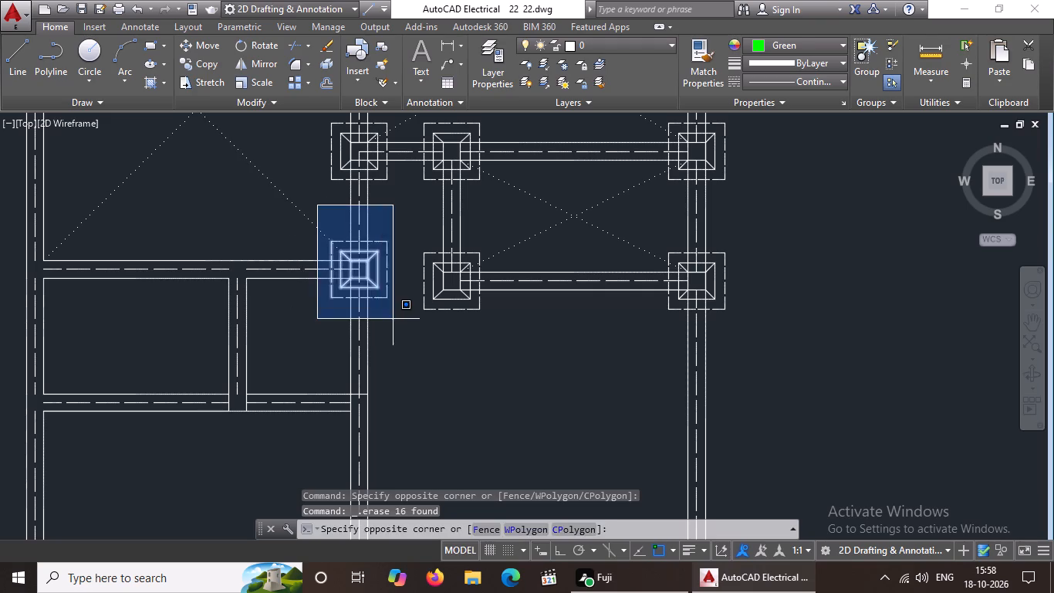
{"action": "left_click", "coordinate": [401, 325]}
{"action": "key", "text": "Delete"}
Erase both dotted diagonals of the copied plan's large upper-left bay.
{"action": "left_click", "coordinate": [306, 203]}
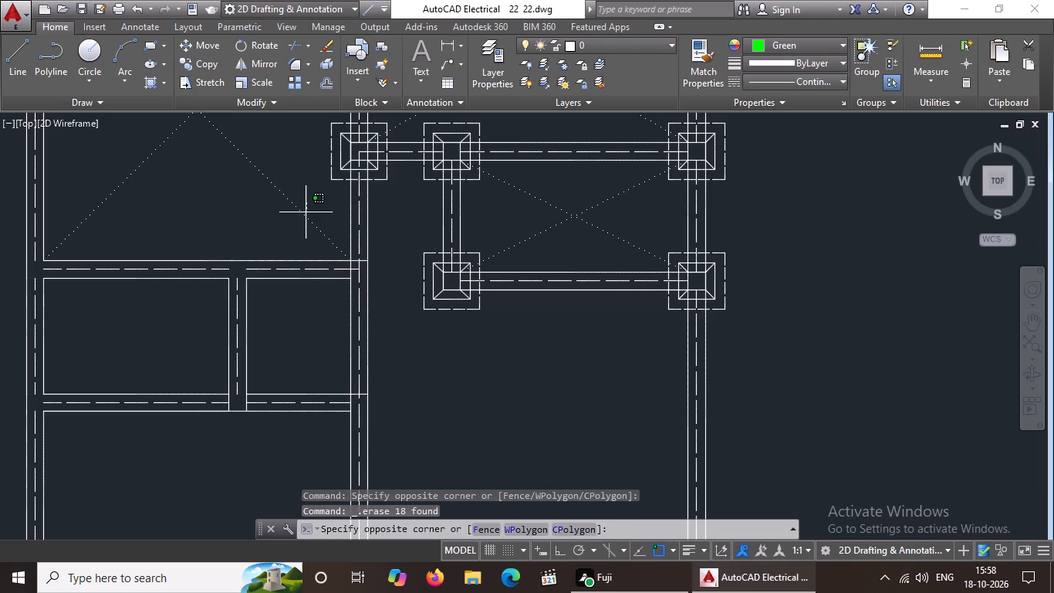
{"action": "left_click", "coordinate": [305, 215]}
{"action": "left_click", "coordinate": [305, 215]}
{"action": "key", "text": "Delete"}
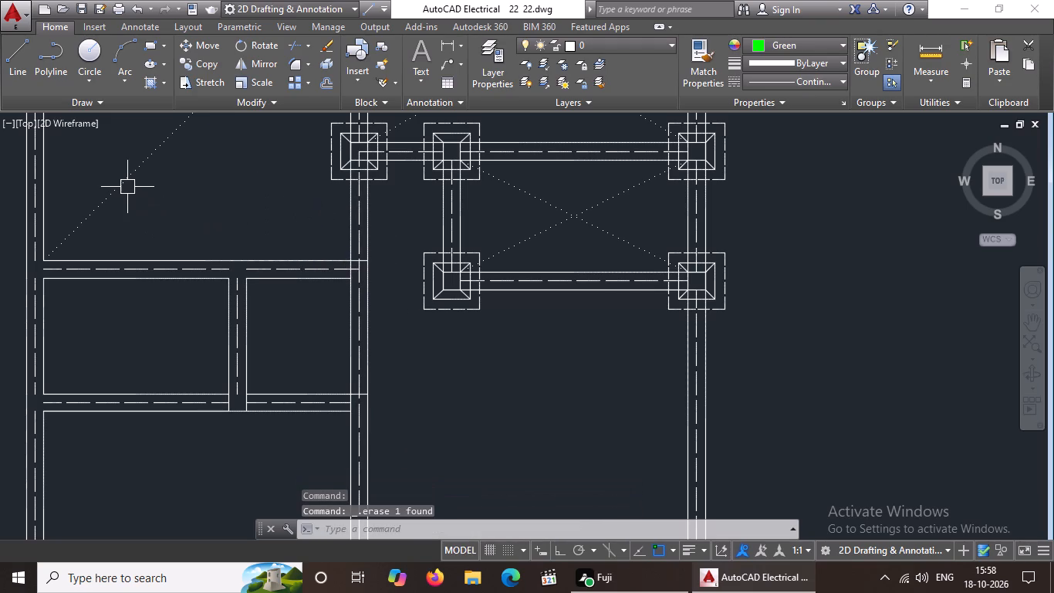
{"action": "left_click", "coordinate": [127, 186]}
{"action": "key", "text": "Delete"}
Erase the copied plan's entire left side beam together with the footing at its top-left corner.
{"action": "scroll", "coordinate": [185, 195], "scroll_direction": "down", "scroll_amount": 3}
{"action": "middle_click", "coordinate": [190, 202]}
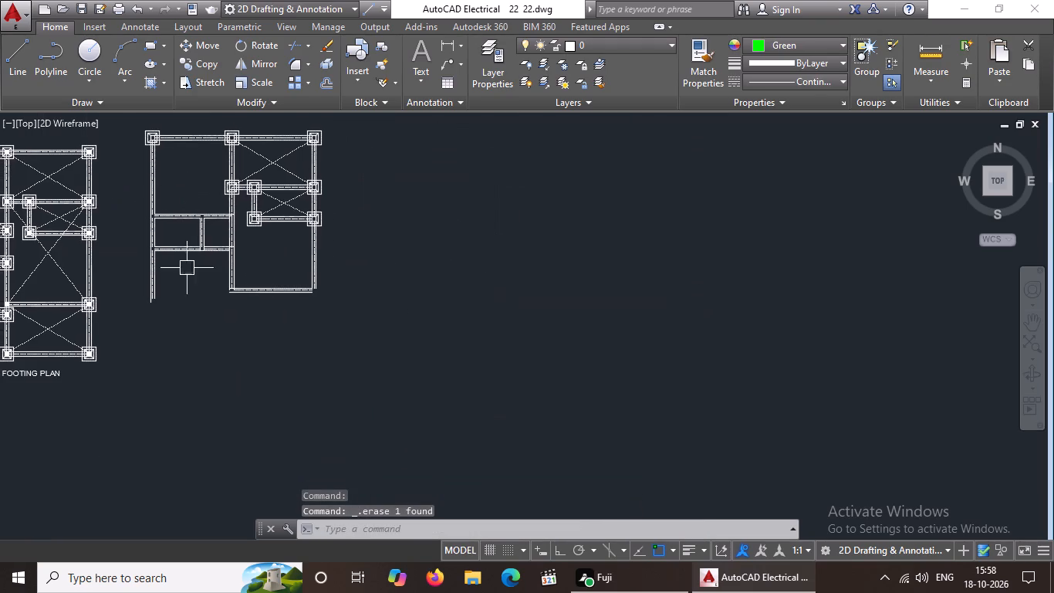
{"action": "middle_click_drag", "start_coordinate": [146, 286], "coordinate": [165, 327]}
{"action": "left_click_drag", "start_coordinate": [152, 291], "coordinate": [166, 319]}
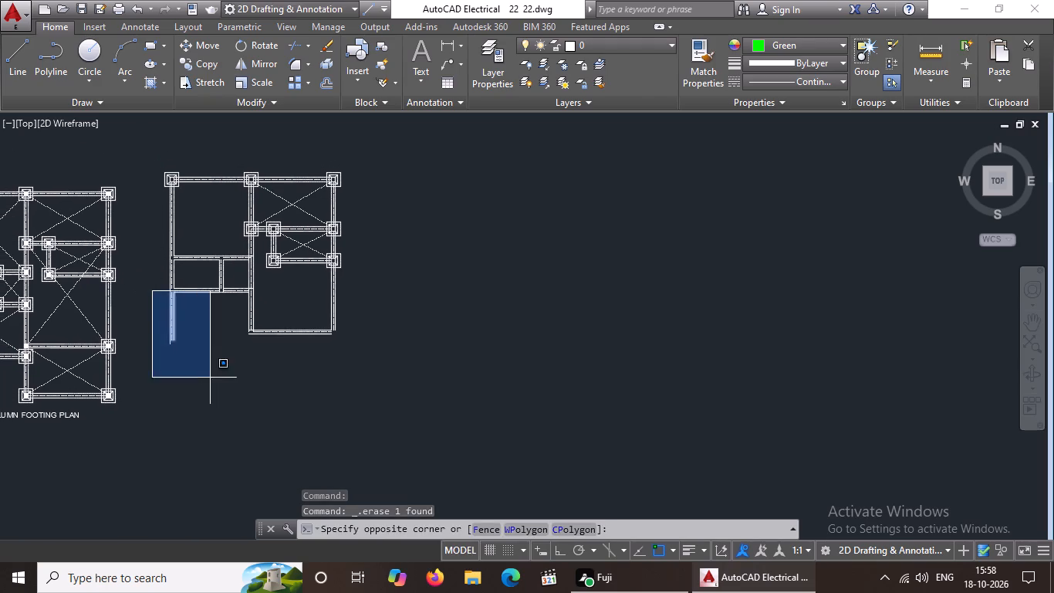
{"action": "left_click", "coordinate": [210, 378]}
{"action": "key", "text": "Delete"}
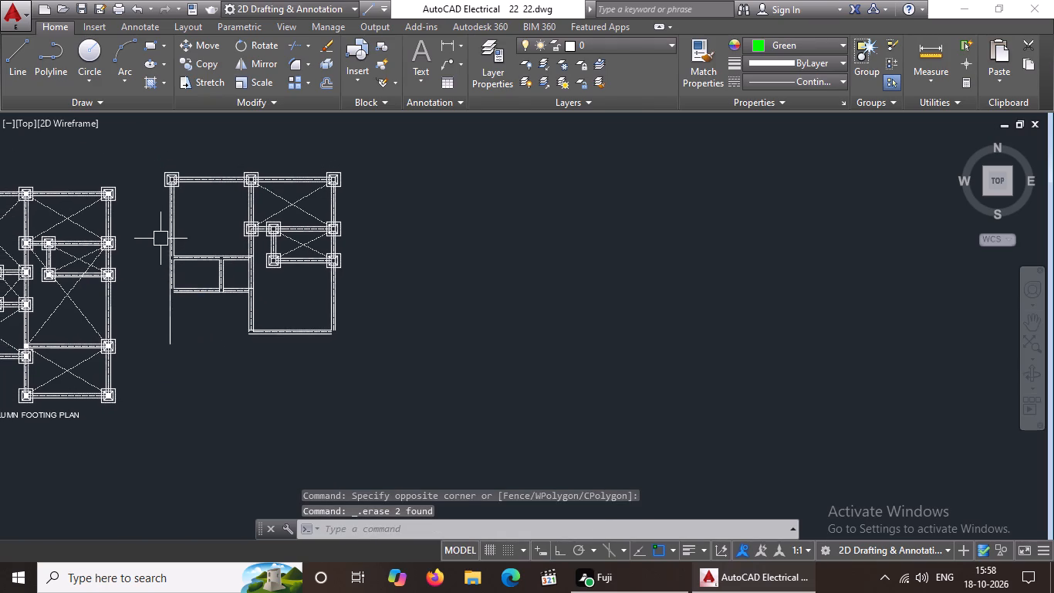
{"action": "left_click_drag", "start_coordinate": [155, 160], "coordinate": [164, 196]}
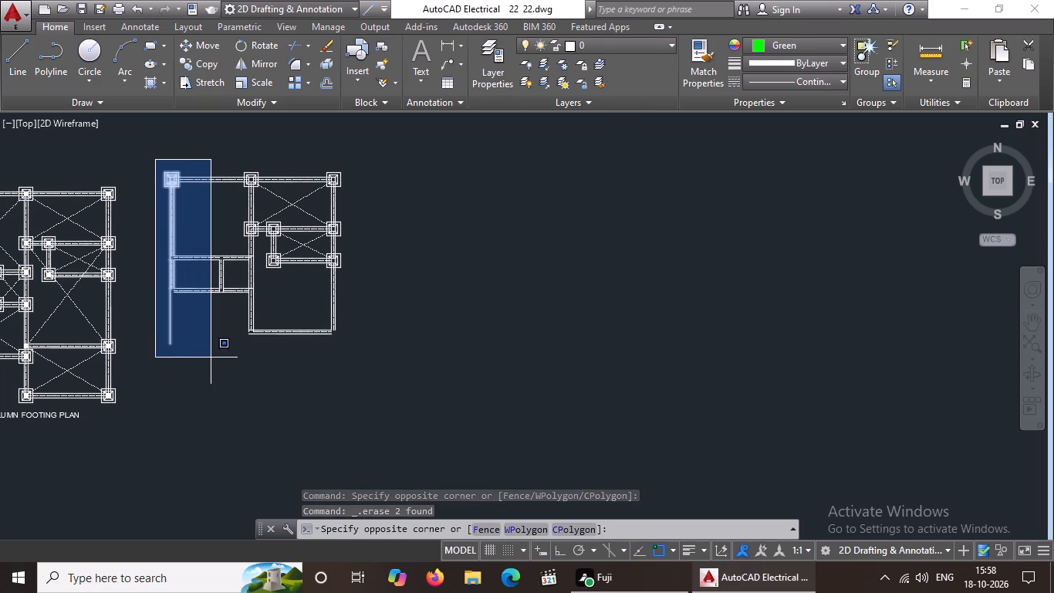
{"action": "left_click", "coordinate": [211, 360]}
{"action": "key", "text": "Delete"}
Erase the horizontal beam beneath the two small left bays and the bottom beam of the copied plan's lower-right bay.
{"action": "left_click", "coordinate": [164, 285]}
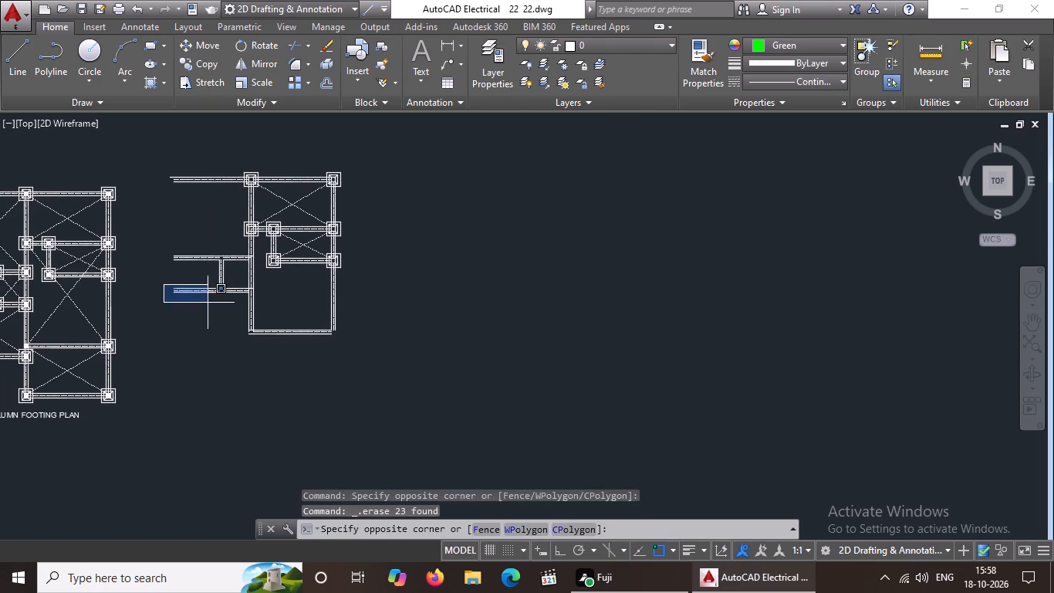
{"action": "left_click", "coordinate": [277, 311]}
{"action": "key", "text": "Delete"}
{"action": "left_click", "coordinate": [221, 313]}
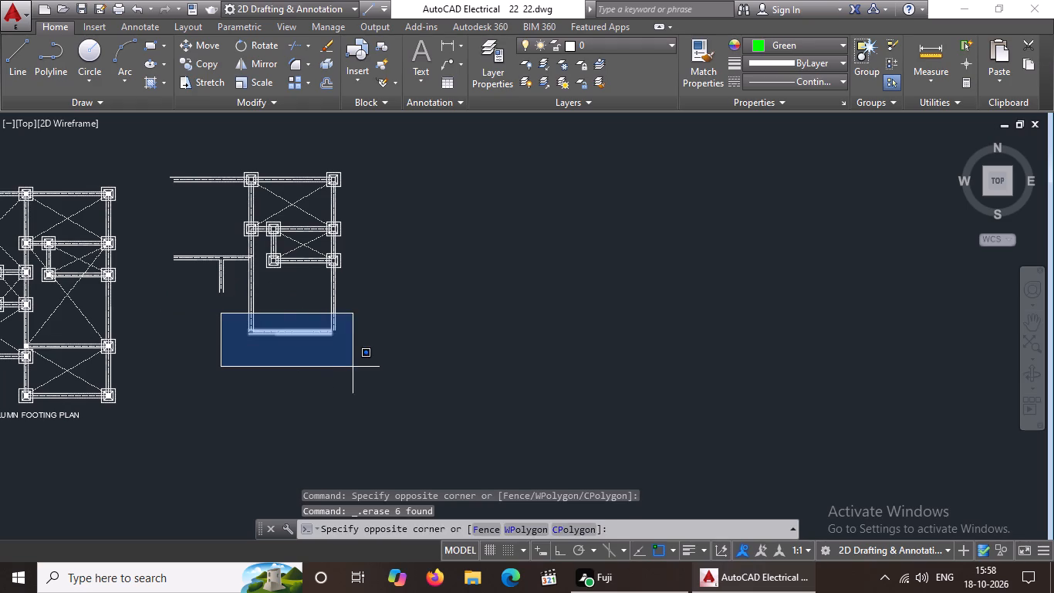
{"action": "left_click", "coordinate": [373, 359]}
{"action": "key", "text": "Delete"}
{"action": "key", "text": "Delete"}
{"action": "key", "text": "Delete"}
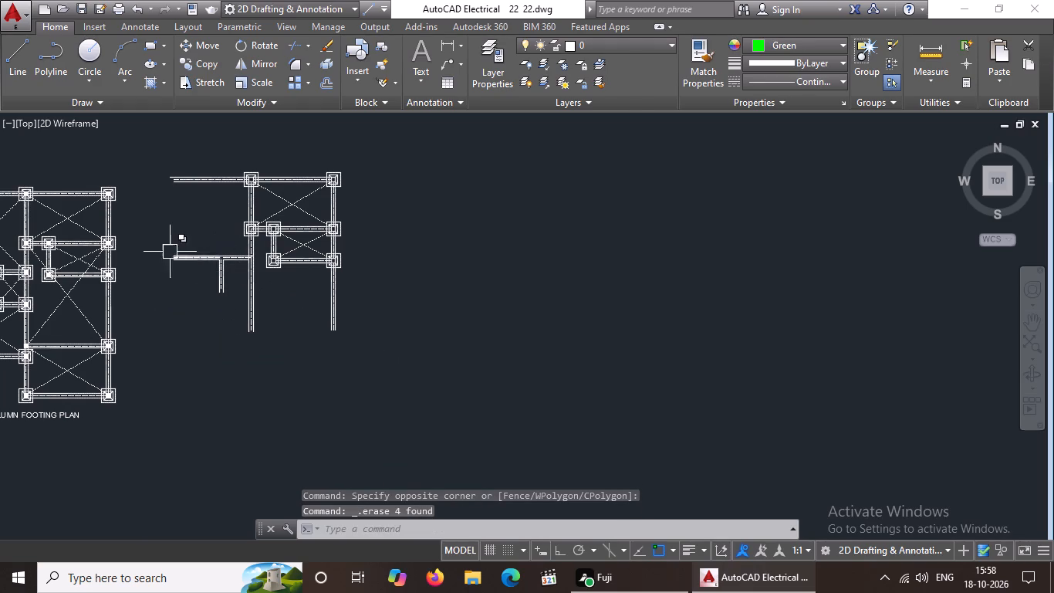
Erase the remaining horizontal beam above the small left bays and the short vertical beam between them.
{"action": "left_click", "coordinate": [160, 249]}
{"action": "left_click", "coordinate": [260, 282]}
{"action": "key", "text": "Delete"}
{"action": "left_click_drag", "start_coordinate": [200, 247], "coordinate": [205, 262]}
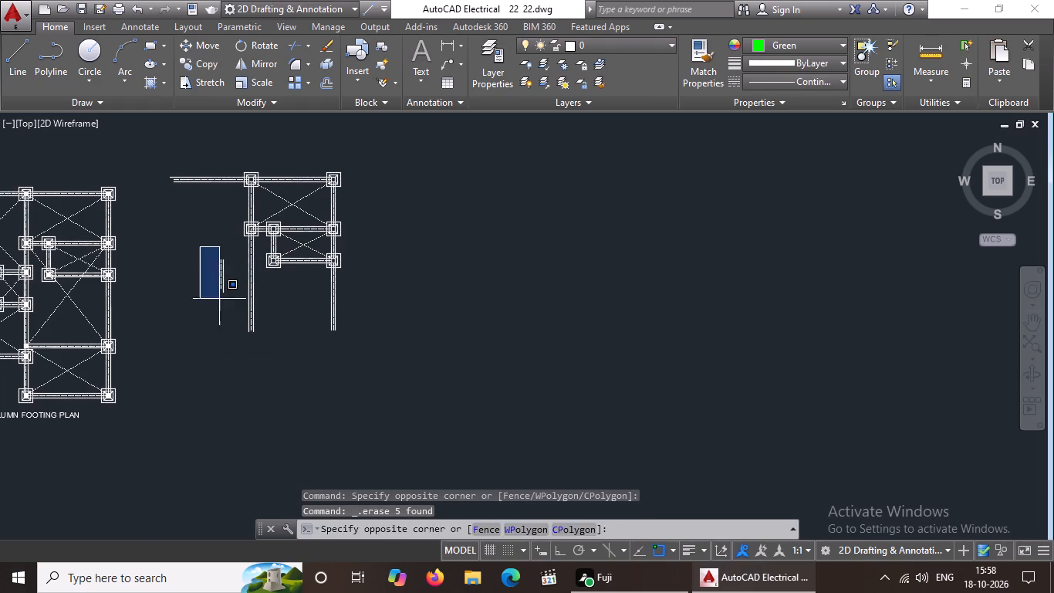
{"action": "left_click", "coordinate": [228, 317]}
{"action": "key", "text": "Delete"}
Erase the copied plan's upper-left top beam with its top-middle footing, and the footing at the top-right corner.
{"action": "left_click", "coordinate": [153, 162]}
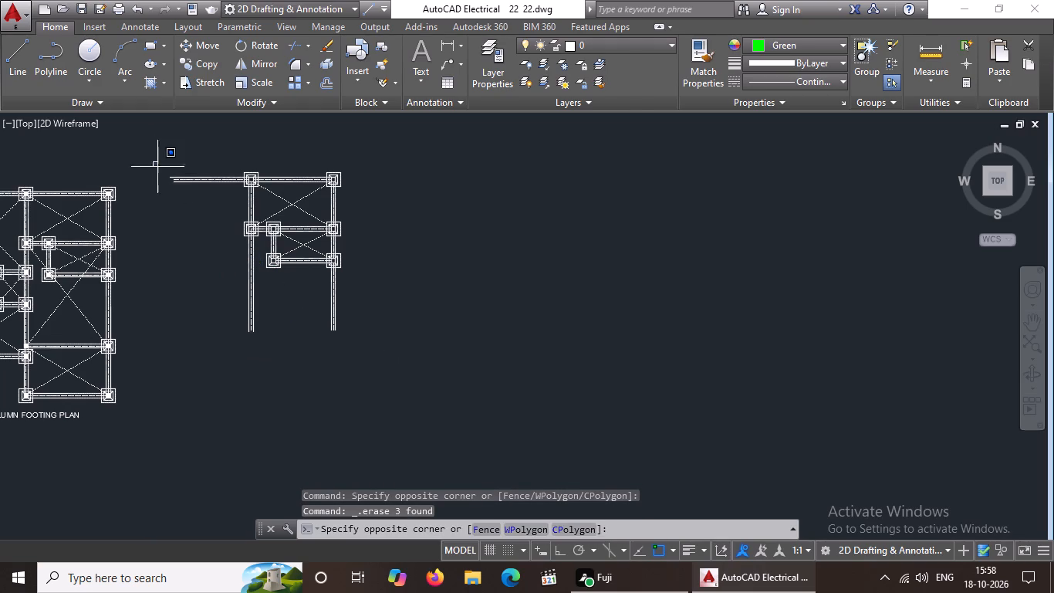
{"action": "left_click", "coordinate": [285, 205]}
{"action": "key", "text": "Delete"}
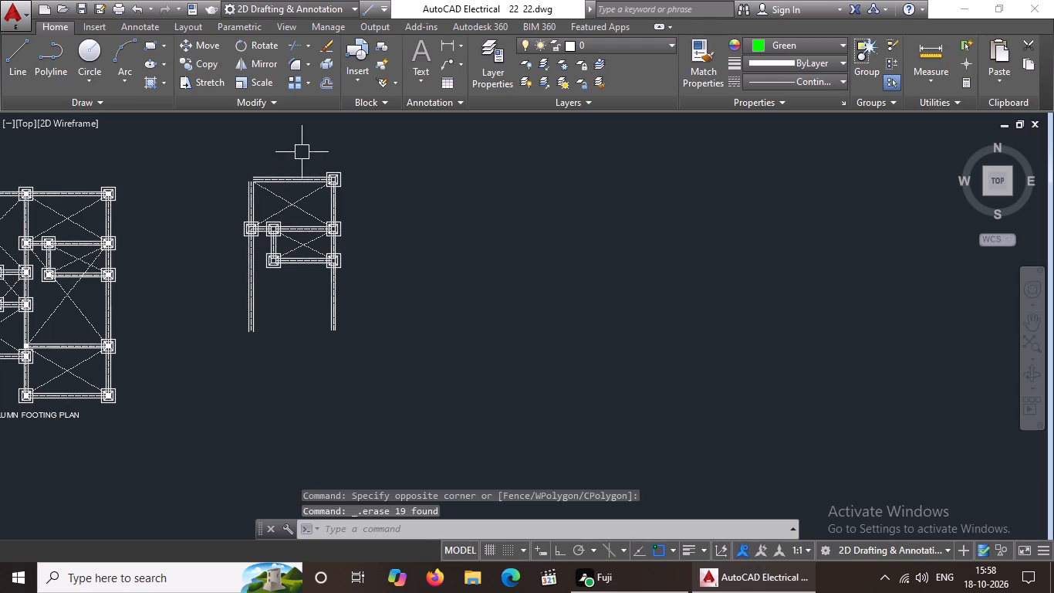
{"action": "left_click", "coordinate": [306, 158]}
{"action": "left_click", "coordinate": [373, 196]}
{"action": "key", "text": "Delete"}
Erase both diagonals of the copied plan's remaining top bay and the beam along its top edge.
{"action": "left_click", "coordinate": [305, 209]}
{"action": "key", "text": "Delete"}
{"action": "left_click", "coordinate": [299, 202]}
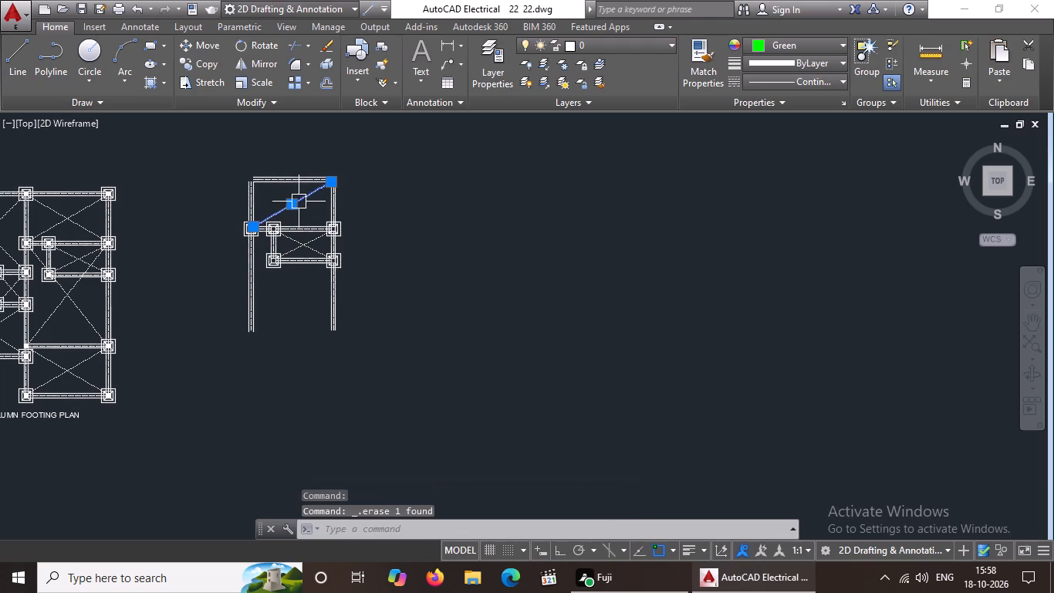
{"action": "key", "text": "Delete"}
{"action": "left_click", "coordinate": [246, 161]}
{"action": "left_click", "coordinate": [366, 195]}
{"action": "key", "text": "Delete"}
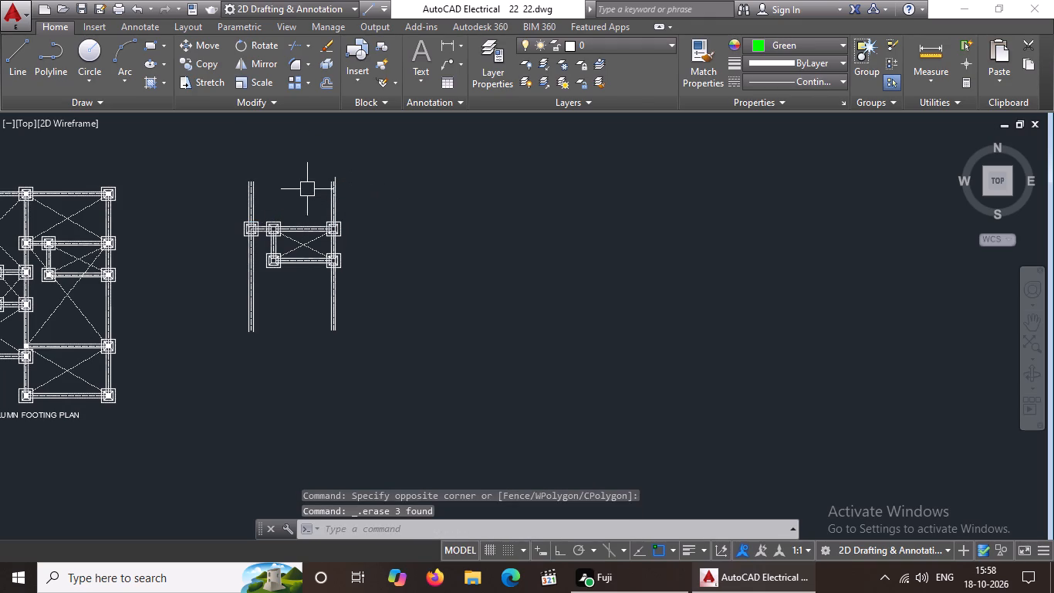
{"action": "left_click_drag", "start_coordinate": [309, 173], "coordinate": [316, 185]}
{"action": "left_click_drag", "start_coordinate": [347, 215], "coordinate": [355, 228]}
{"action": "key", "text": "Delete"}
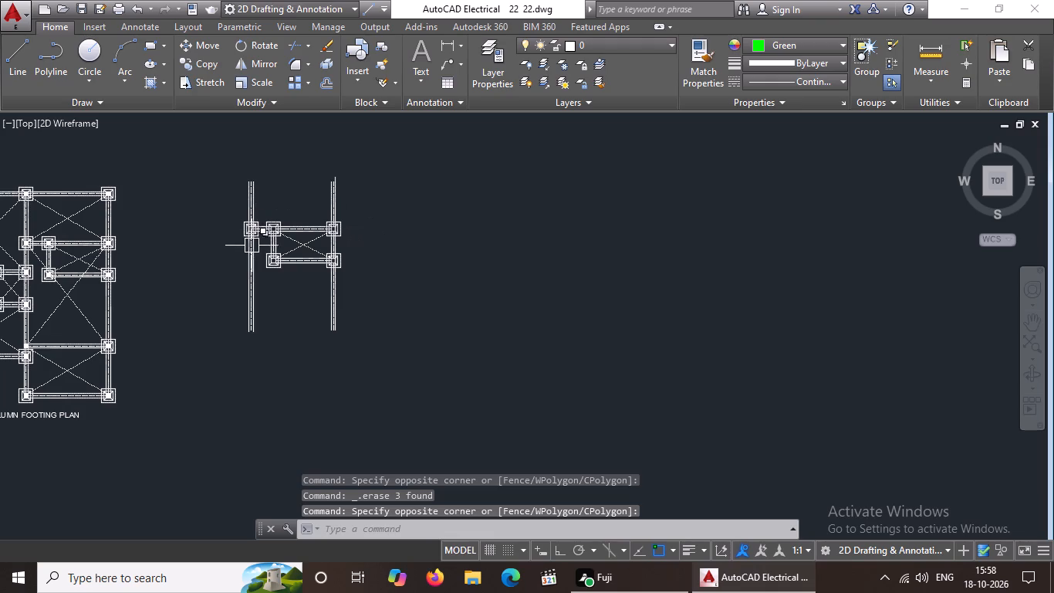
Erase the copied plan's remaining left vertical beam with its footing, plus the small bay's left beam and footings.
{"action": "left_click_drag", "start_coordinate": [225, 154], "coordinate": [231, 215]}
{"action": "left_click", "coordinate": [273, 347]}
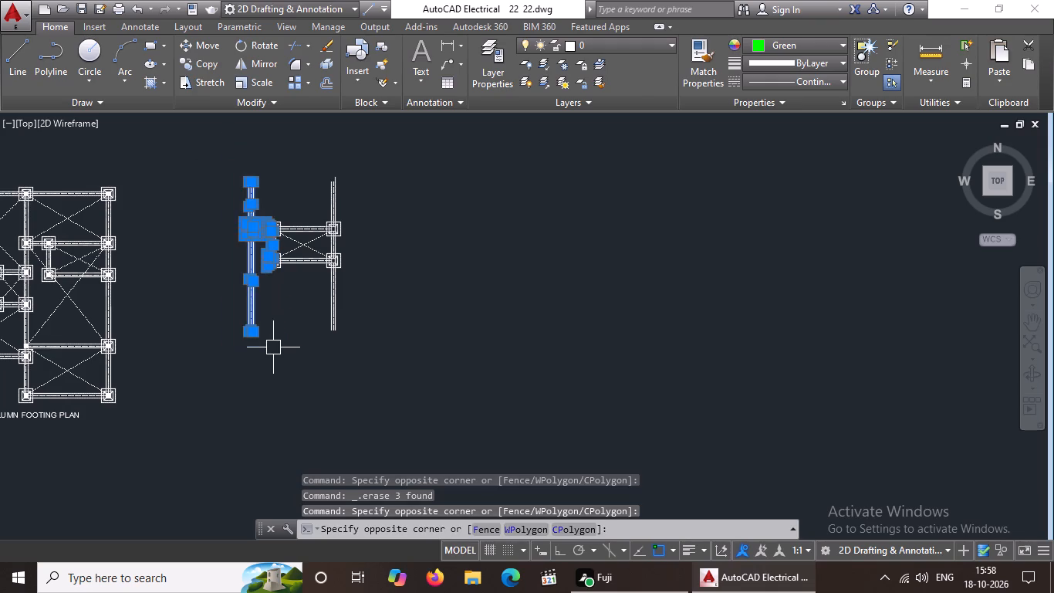
{"action": "key", "text": "Delete"}
{"action": "left_click_drag", "start_coordinate": [233, 205], "coordinate": [238, 215]}
{"action": "left_click", "coordinate": [295, 290]}
{"action": "key", "text": "Delete"}
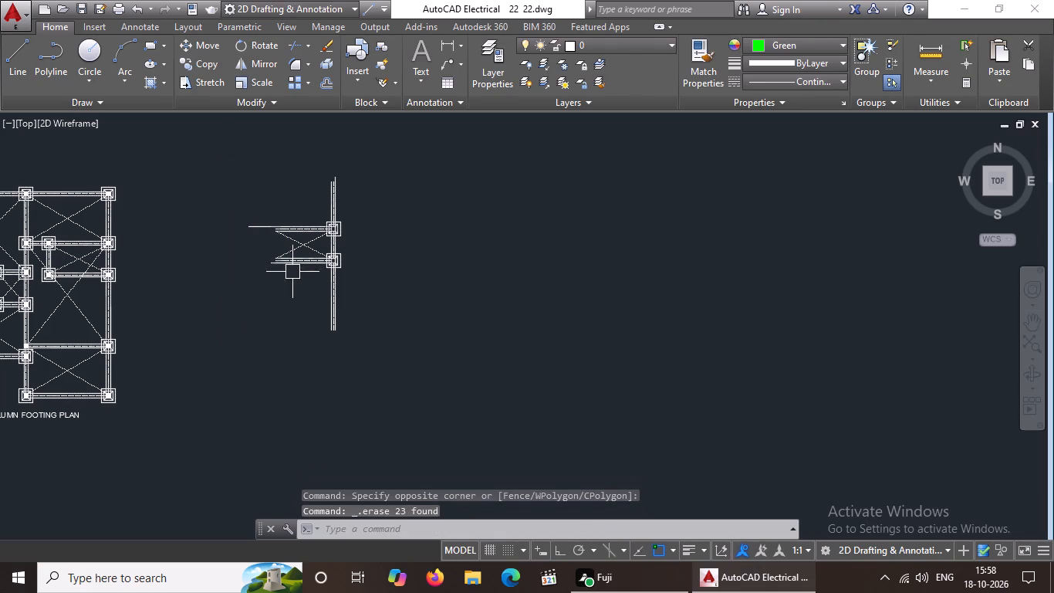
Erase the small bay's two horizontal beams and its crossing diagonals from the copied plan.
{"action": "left_click_drag", "start_coordinate": [246, 208], "coordinate": [260, 232]}
{"action": "left_click", "coordinate": [336, 286]}
{"action": "key", "text": "Delete"}
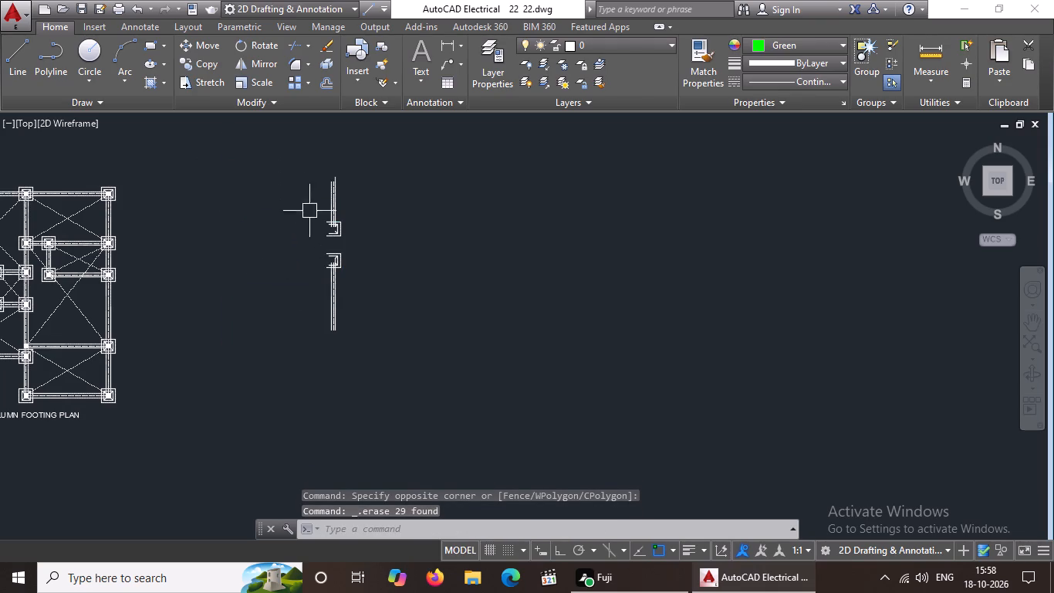
Erase individual leftover pieces around the copied plan's two remaining right-side footings, one at a time.
{"action": "left_click", "coordinate": [333, 229]}
{"action": "key", "text": "Delete"}
{"action": "left_click", "coordinate": [332, 257]}
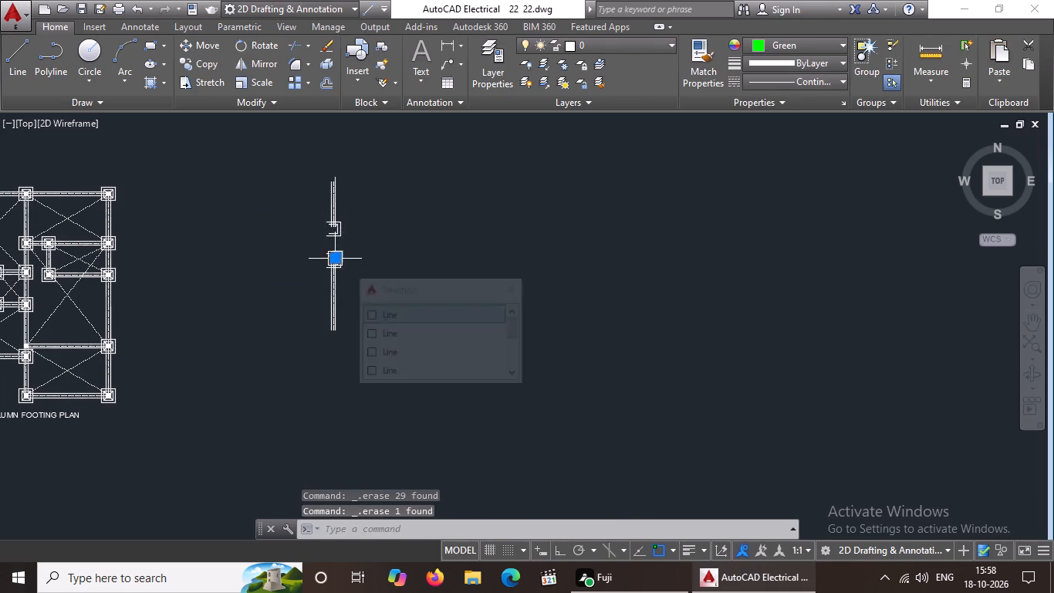
{"action": "key", "text": "Delete"}
{"action": "left_click", "coordinate": [334, 266]}
{"action": "key", "text": "Delete"}
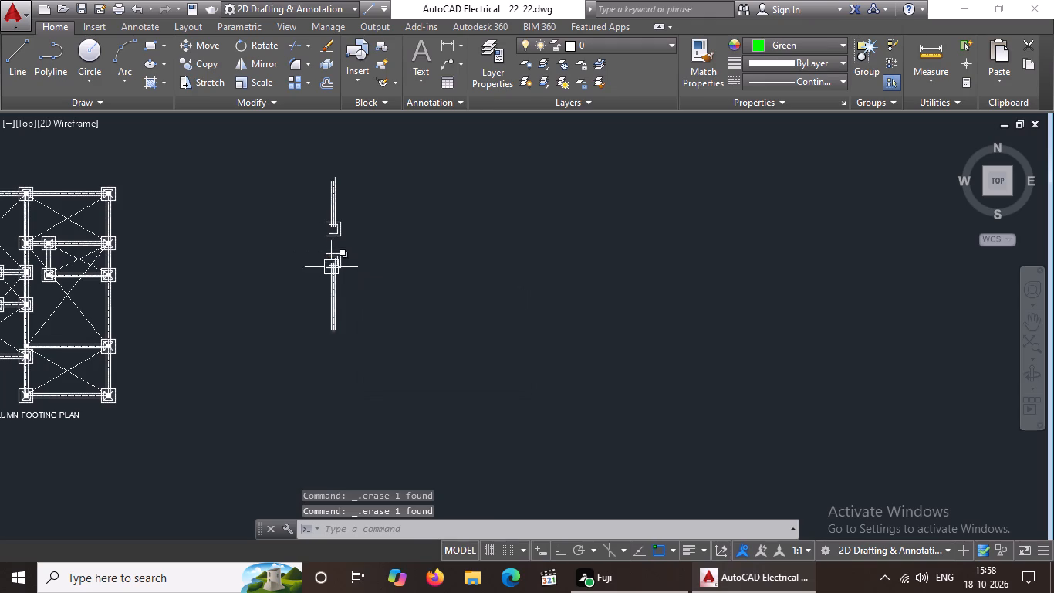
{"action": "left_click", "coordinate": [333, 256]}
{"action": "key", "text": "Delete"}
Erase the upper and lower segments of the copied plan's right beam together with their remaining footing pieces.
{"action": "left_click", "coordinate": [284, 171]}
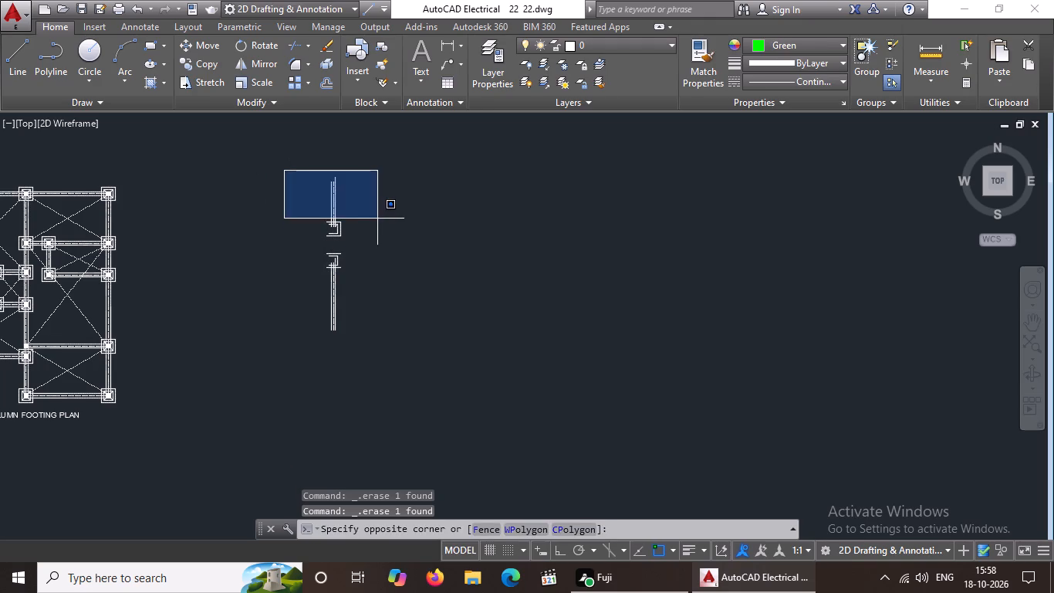
{"action": "left_click", "coordinate": [386, 247]}
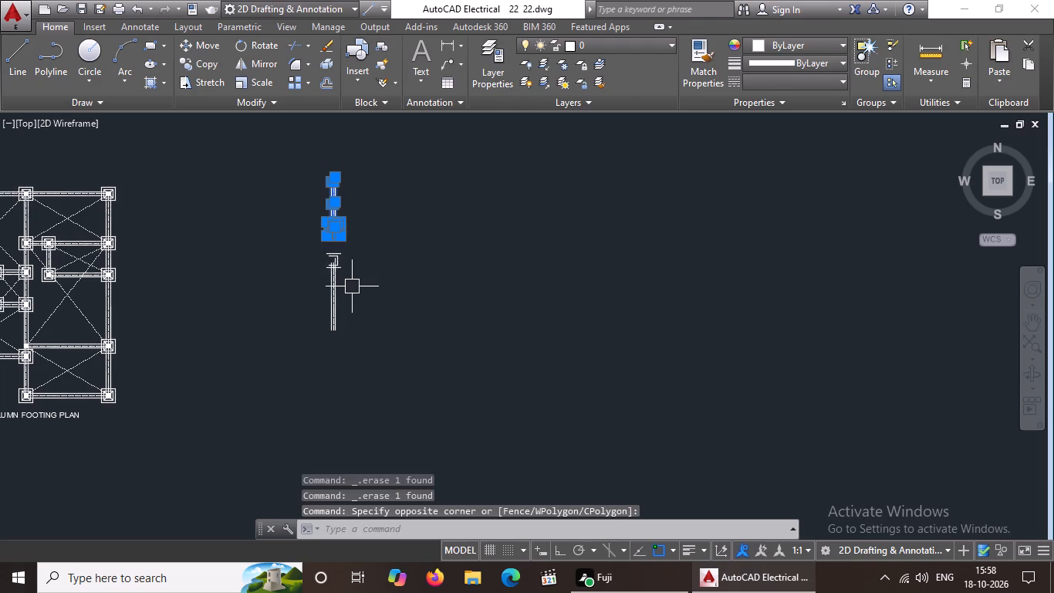
{"action": "key", "text": "Delete"}
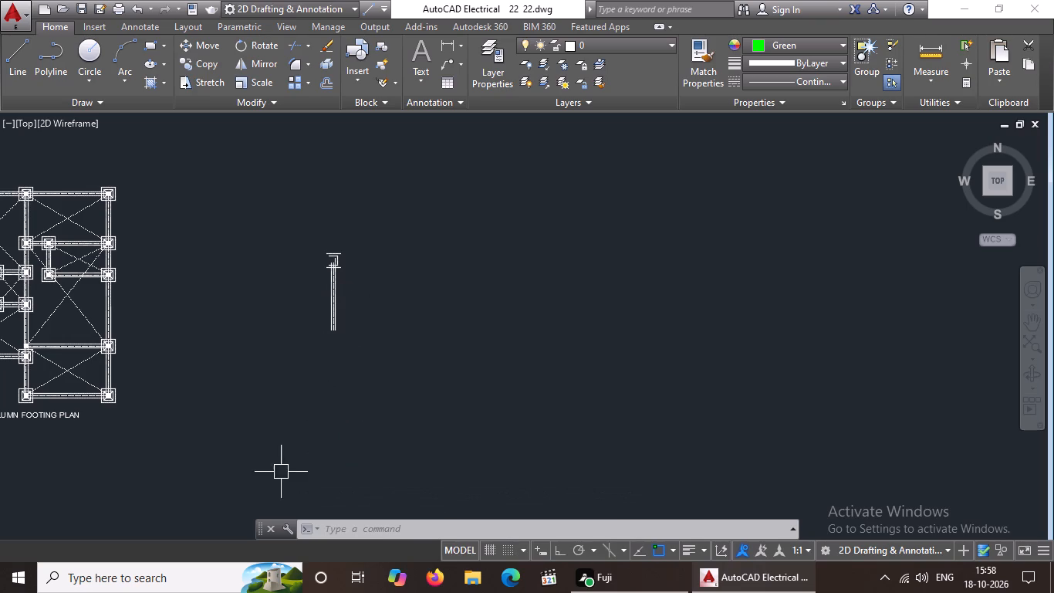
{"action": "left_click", "coordinate": [289, 242]}
{"action": "left_click", "coordinate": [383, 394]}
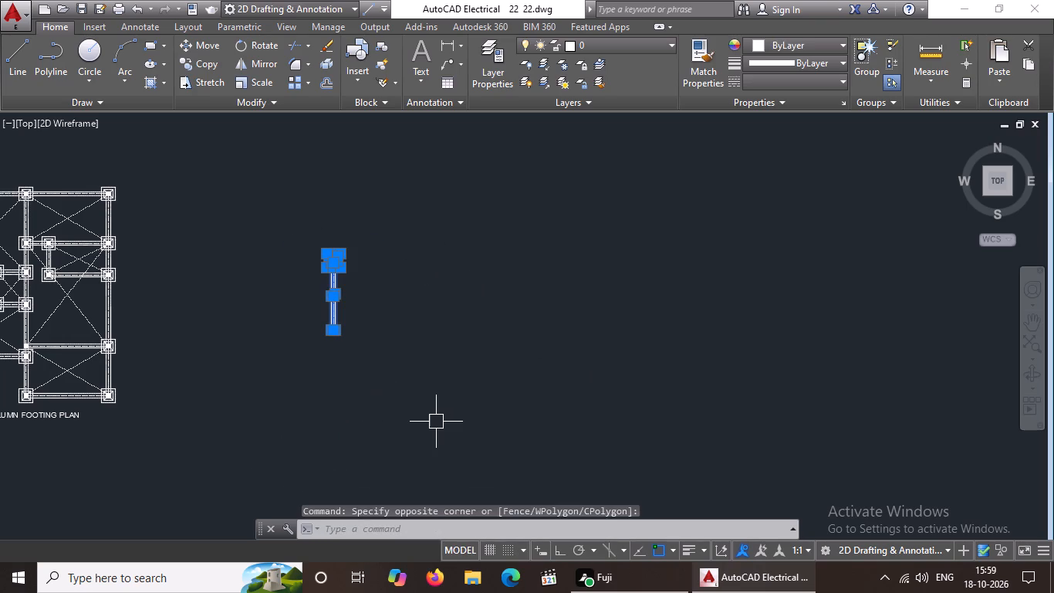
{"action": "key", "text": "Delete"}
{"action": "key", "text": "Delete"}
{"action": "key", "text": "Delete"}
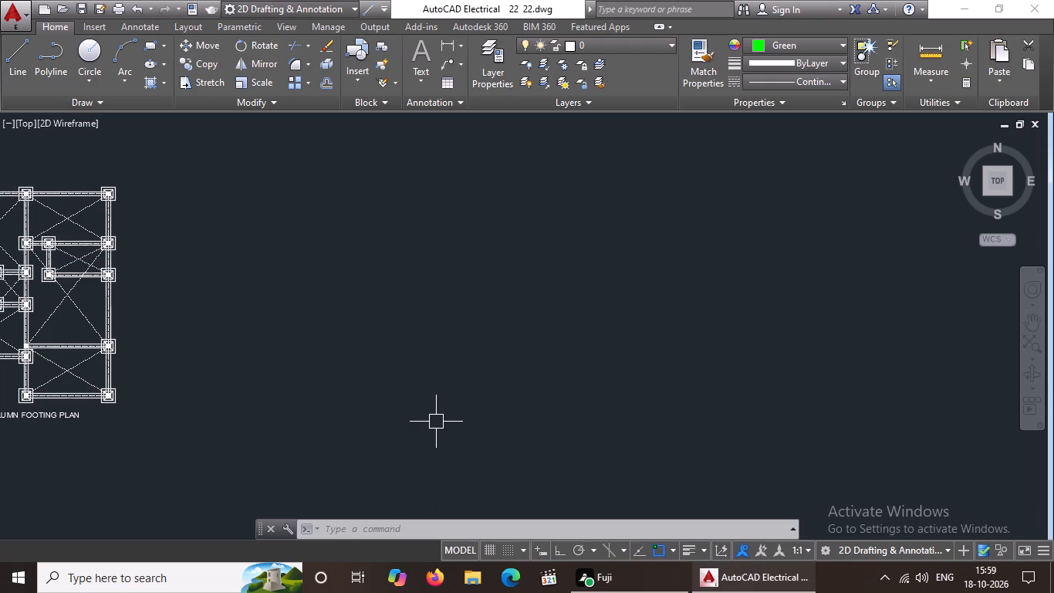
Examine the column footing plan, the ground floor plan and the elevation drawing below it.
{"action": "scroll", "coordinate": [381, 302], "scroll_direction": "down", "scroll_amount": 1}
{"action": "middle_click_drag", "start_coordinate": [169, 330], "coordinate": [308, 385]}
{"action": "scroll", "coordinate": [181, 465], "scroll_direction": "up", "scroll_amount": 2}
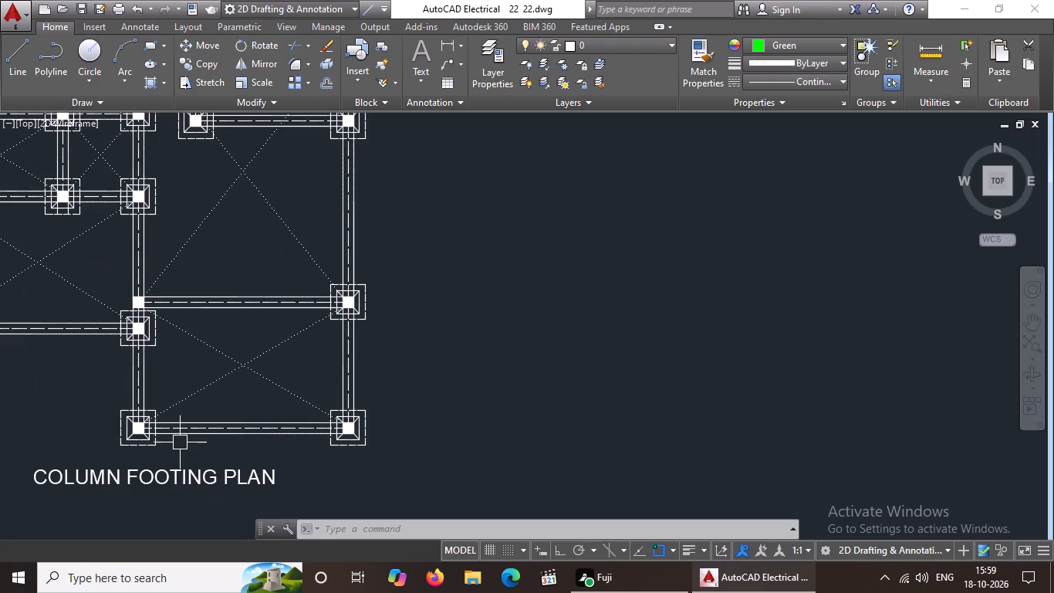
{"action": "scroll", "coordinate": [188, 439], "scroll_direction": "down", "scroll_amount": 2}
{"action": "middle_click_drag", "start_coordinate": [149, 415], "coordinate": [400, 327]}
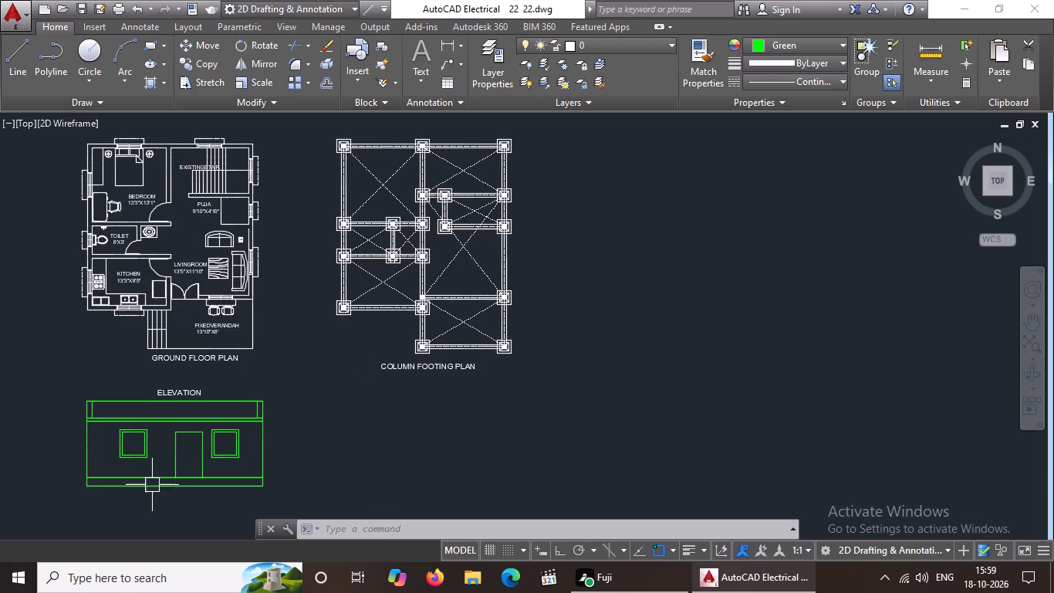
{"action": "middle_click_drag", "start_coordinate": [151, 486], "coordinate": [194, 449]}
{"action": "scroll", "coordinate": [201, 449], "scroll_direction": "up", "scroll_amount": 2}
{"action": "scroll", "coordinate": [310, 447], "scroll_direction": "down", "scroll_amount": 1}
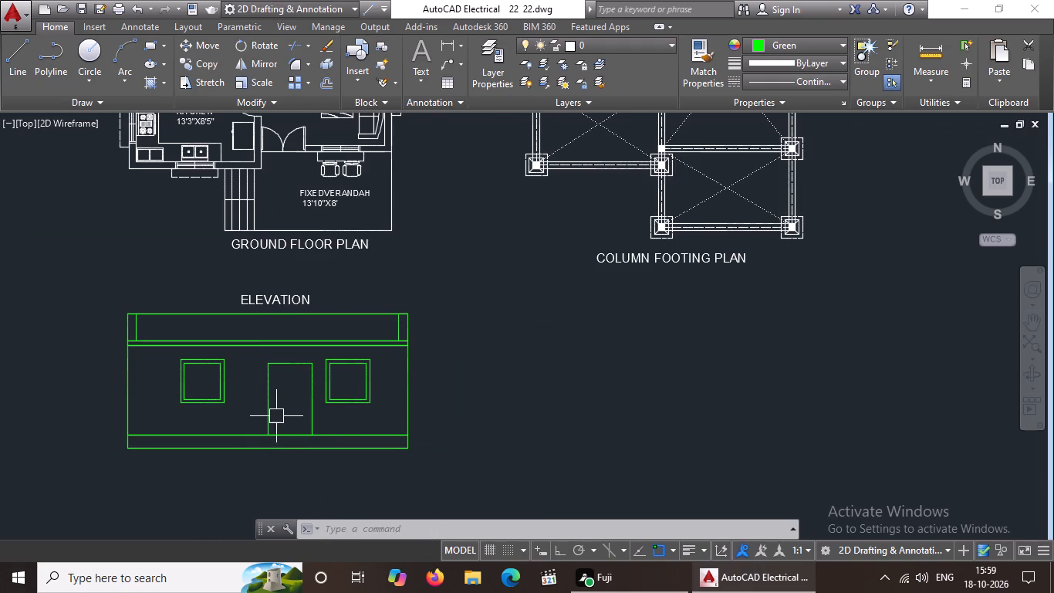
{"action": "middle_click_drag", "start_coordinate": [279, 408], "coordinate": [270, 452]}
{"action": "scroll", "coordinate": [185, 376], "scroll_direction": "up", "scroll_amount": 2}
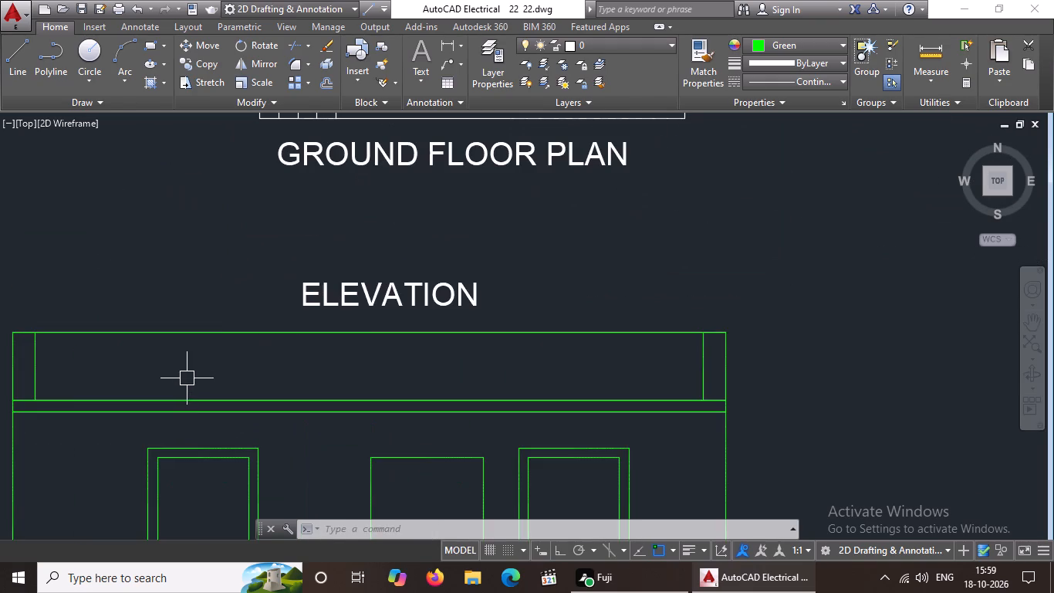
{"action": "scroll", "coordinate": [258, 379], "scroll_direction": "down", "scroll_amount": 3}
{"action": "middle_click_drag", "start_coordinate": [297, 446], "coordinate": [298, 439]}
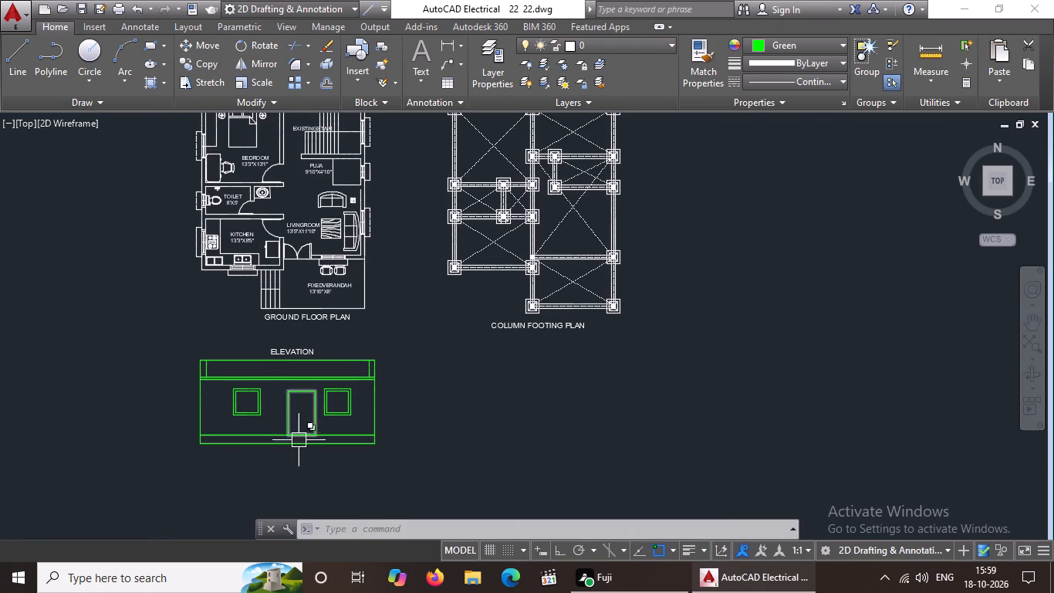
Hatch the plinth strip along the elevation's base with the AR-CONC pattern.
{"action": "scroll", "coordinate": [282, 445], "scroll_direction": "up", "scroll_amount": 2}
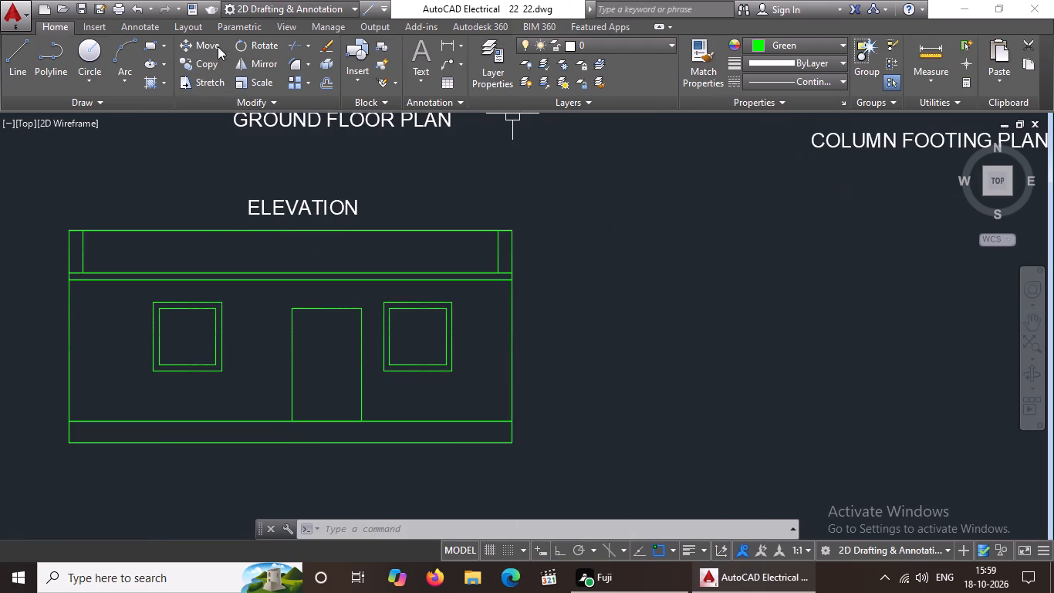
{"action": "right_click_drag", "start_coordinate": [123, 65], "coordinate": [167, 75]}
{"action": "right_click", "coordinate": [167, 75]}
{"action": "left_click", "coordinate": [167, 74]}
{"action": "right_click", "coordinate": [167, 74]}
{"action": "left_click", "coordinate": [164, 83]}
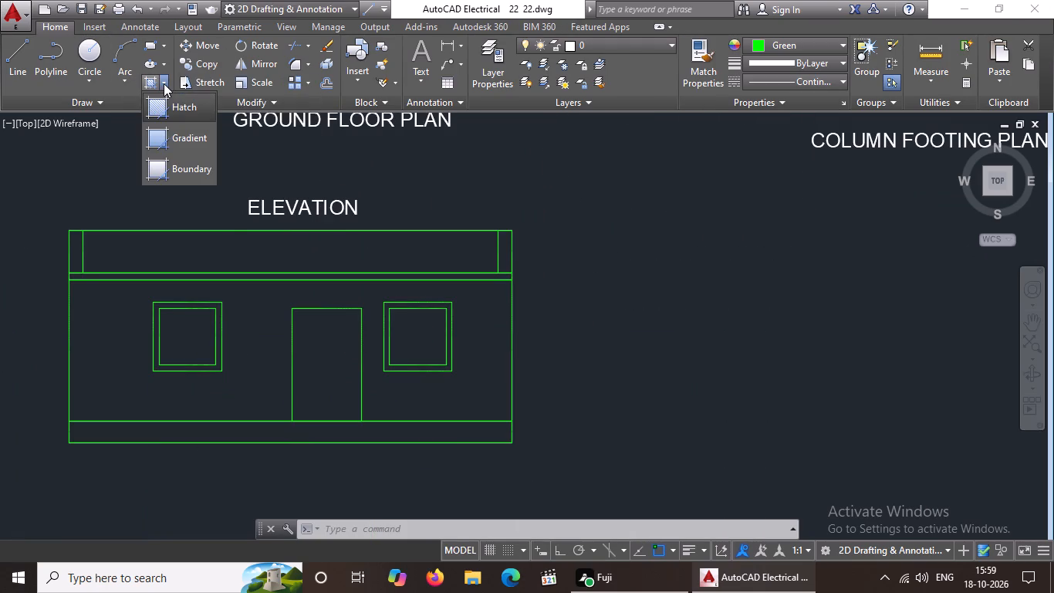
{"action": "left_click", "coordinate": [187, 113]}
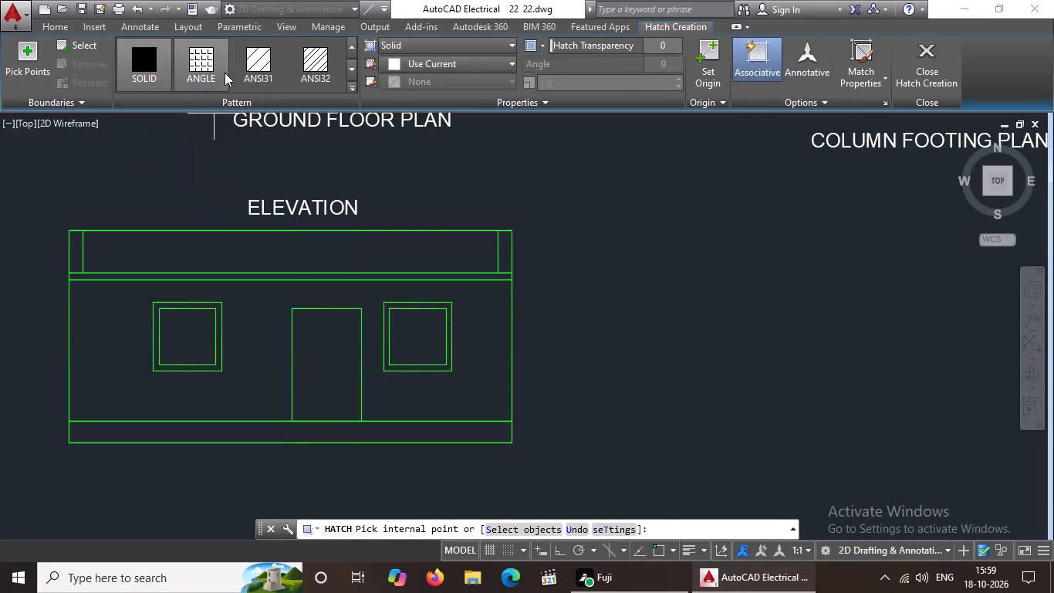
{"action": "scroll", "coordinate": [249, 66], "scroll_direction": "down", "scroll_amount": 1}
{"action": "scroll", "coordinate": [329, 68], "scroll_direction": "down", "scroll_amount": 1}
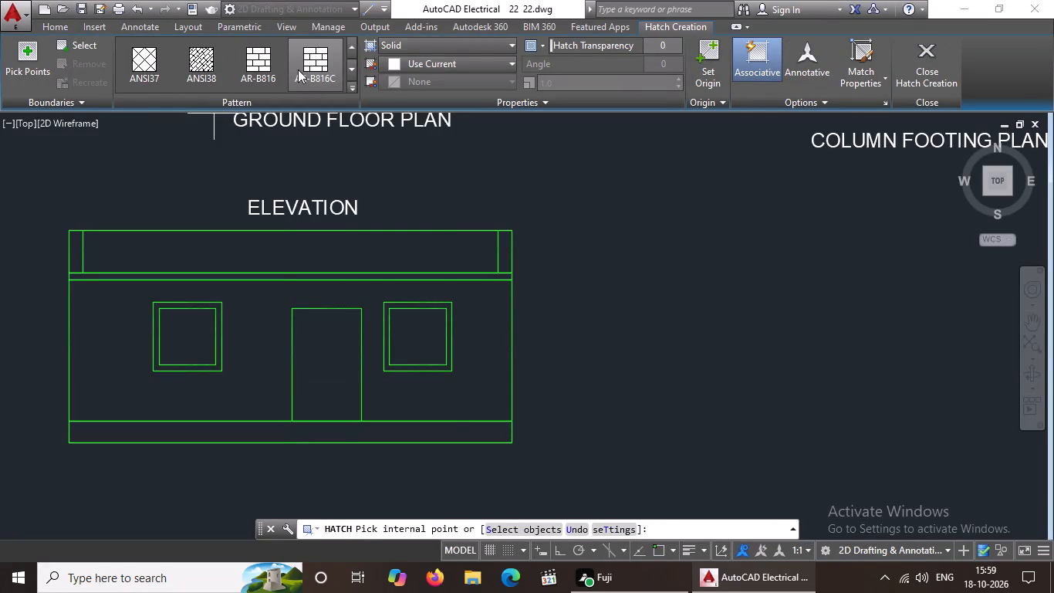
{"action": "scroll", "coordinate": [298, 69], "scroll_direction": "down", "scroll_amount": 1}
{"action": "left_click", "coordinate": [316, 58]}
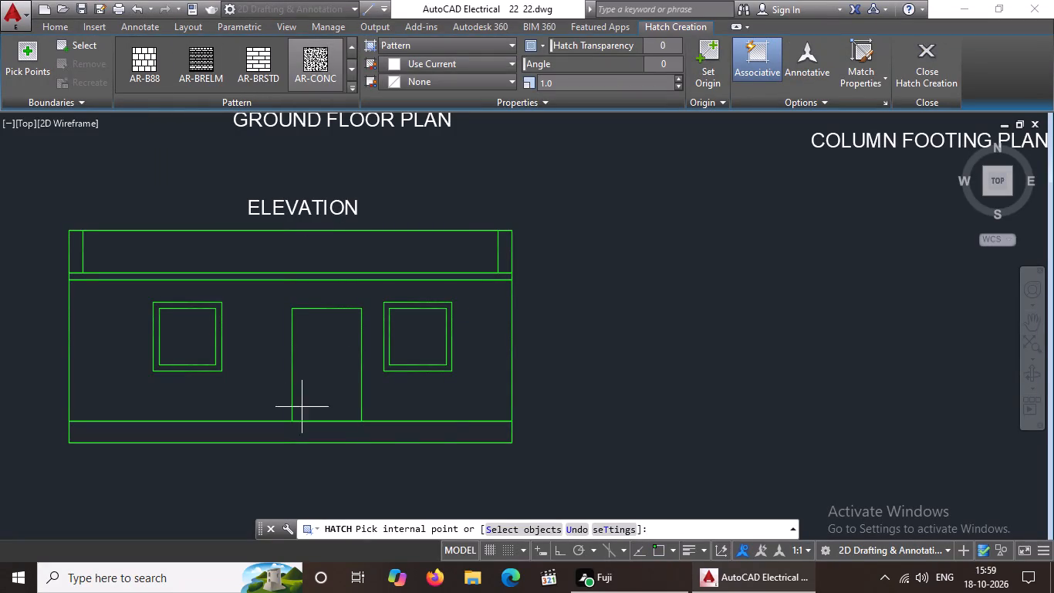
{"action": "left_click", "coordinate": [302, 426]}
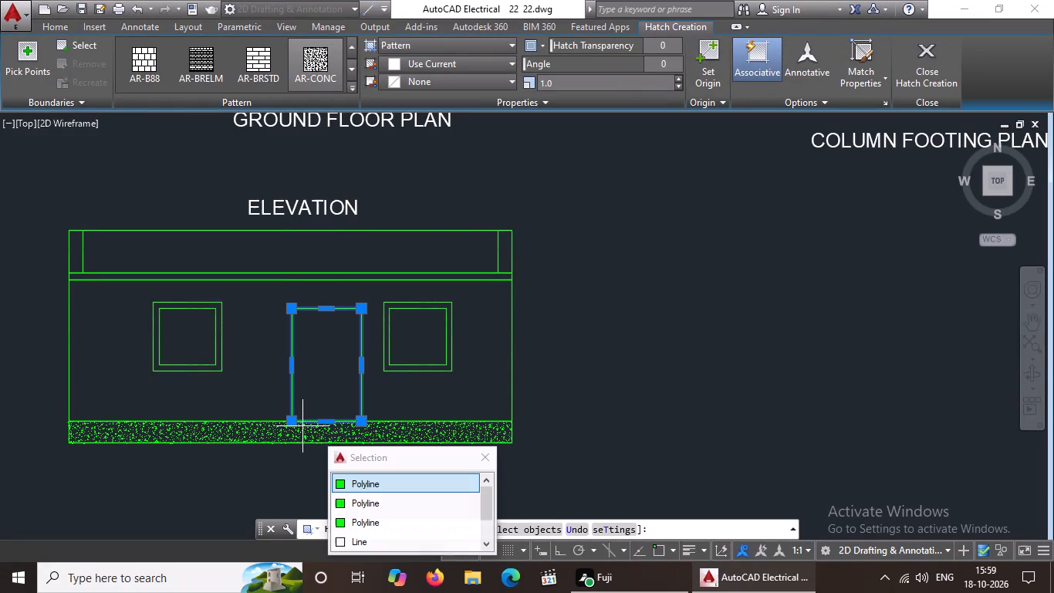
{"action": "left_click", "coordinate": [294, 431]}
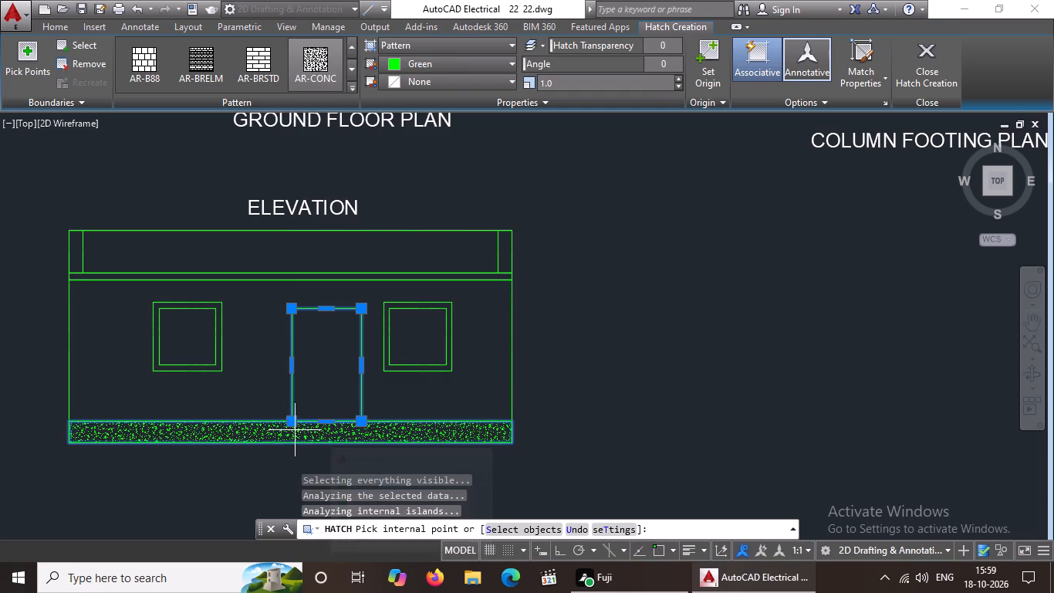
Set the plinth hatch's scale to 2 and finish the hatch.
{"action": "left_click", "coordinate": [608, 81]}
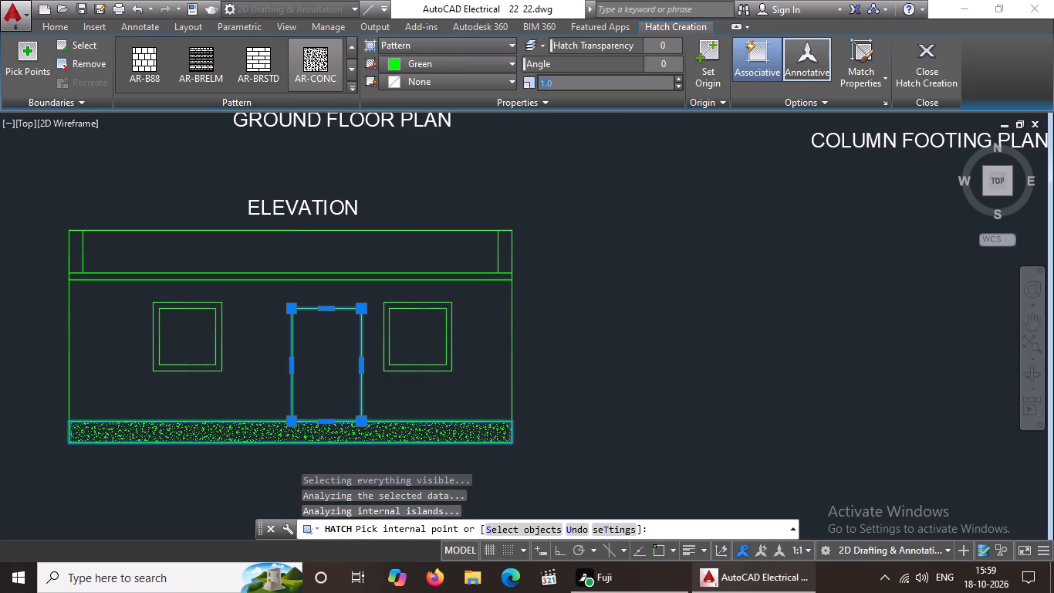
{"action": "key", "text": "BackSpace"}
{"action": "key", "text": "BackSpace"}
{"action": "key", "text": "BackSpace"}
{"action": "key", "text": "2"}
{"action": "key", "text": "Return"}
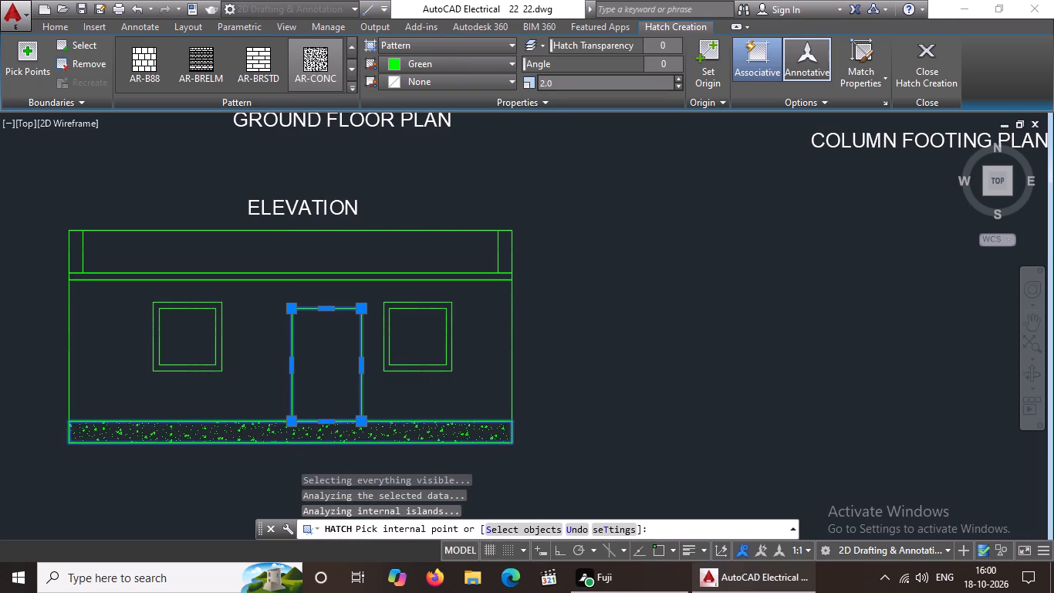
{"action": "left_click", "coordinate": [937, 71]}
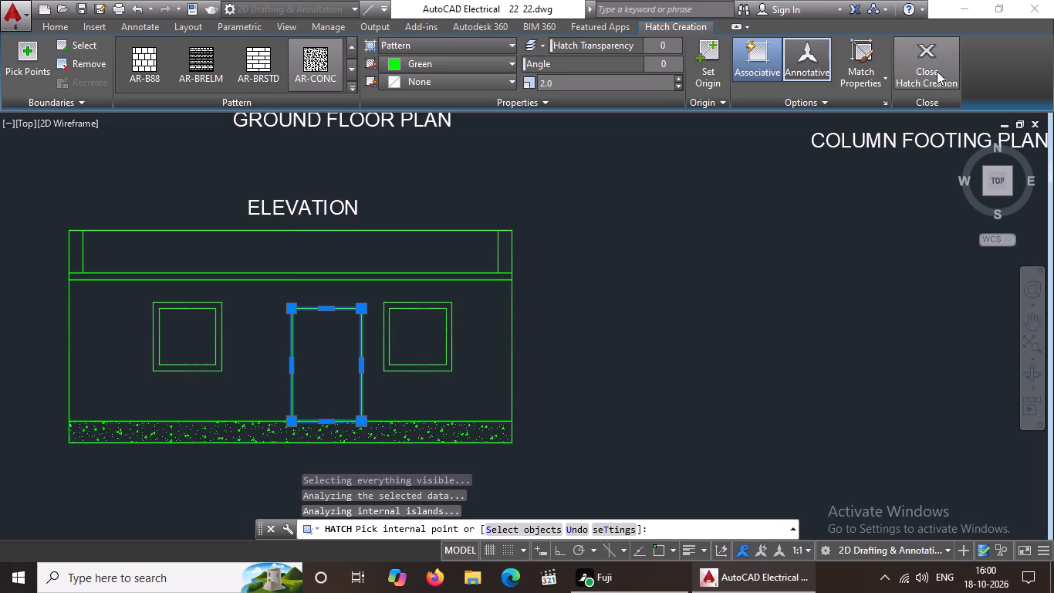
{"action": "key", "text": "Escape"}
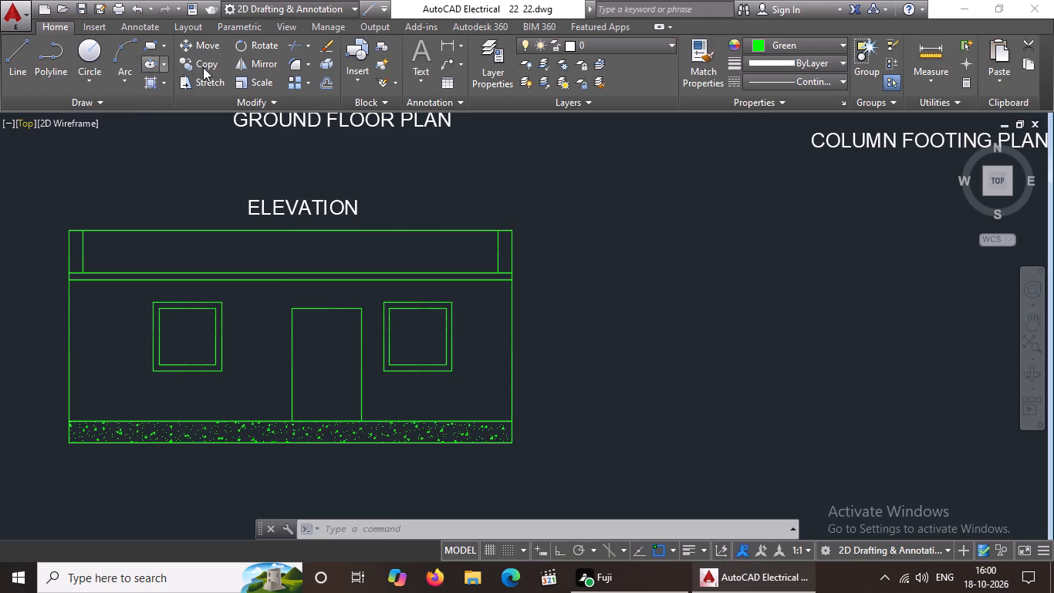
Hatch the elevation's main wall around the door and windows with the AR-BRSTD brick pattern.
{"action": "left_click", "coordinate": [160, 78]}
{"action": "left_click", "coordinate": [174, 109]}
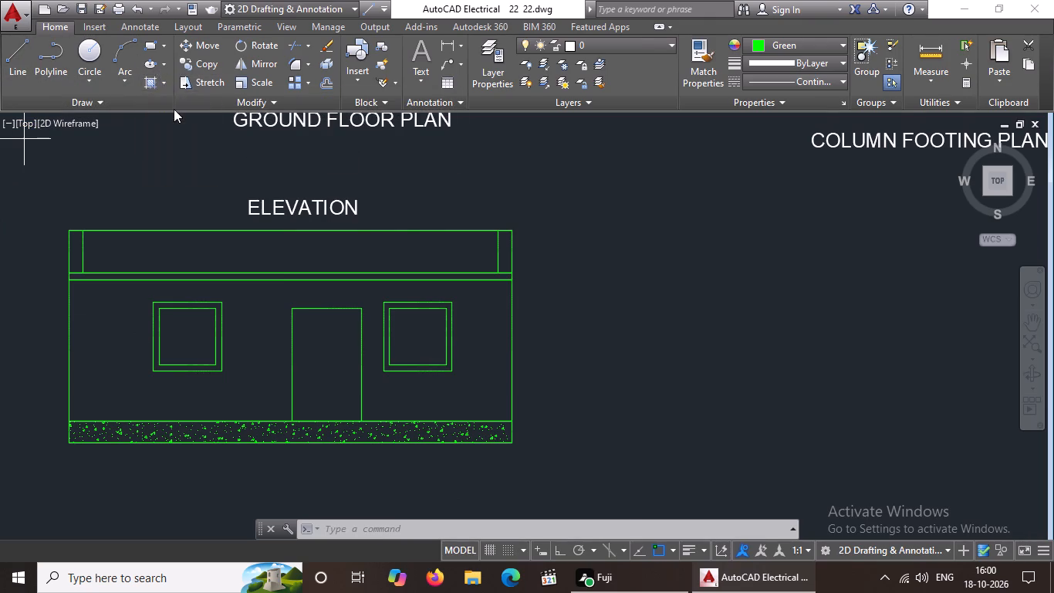
{"action": "left_click", "coordinate": [252, 59]}
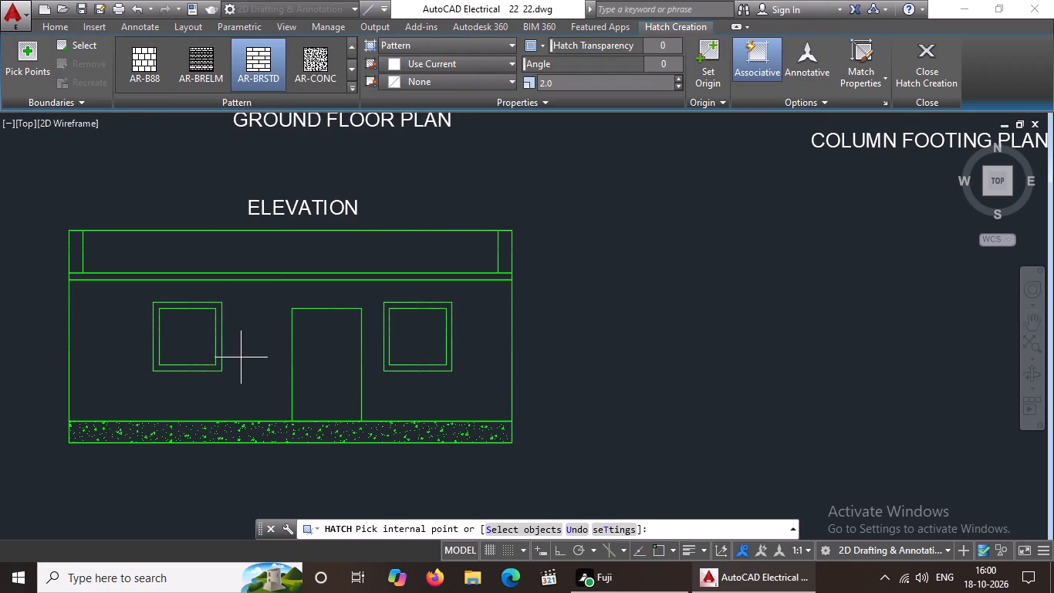
{"action": "left_click", "coordinate": [252, 333]}
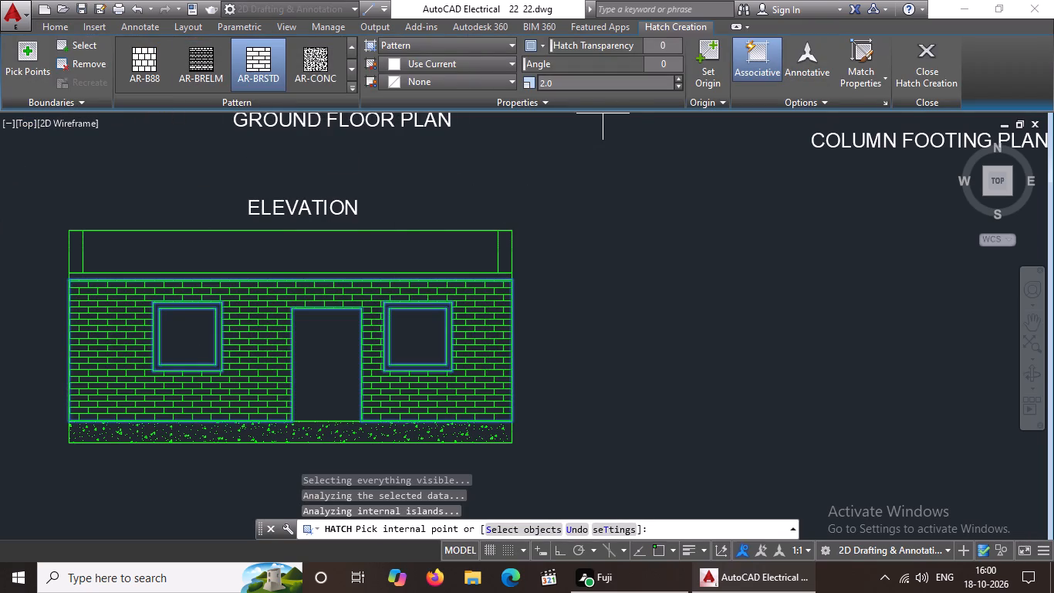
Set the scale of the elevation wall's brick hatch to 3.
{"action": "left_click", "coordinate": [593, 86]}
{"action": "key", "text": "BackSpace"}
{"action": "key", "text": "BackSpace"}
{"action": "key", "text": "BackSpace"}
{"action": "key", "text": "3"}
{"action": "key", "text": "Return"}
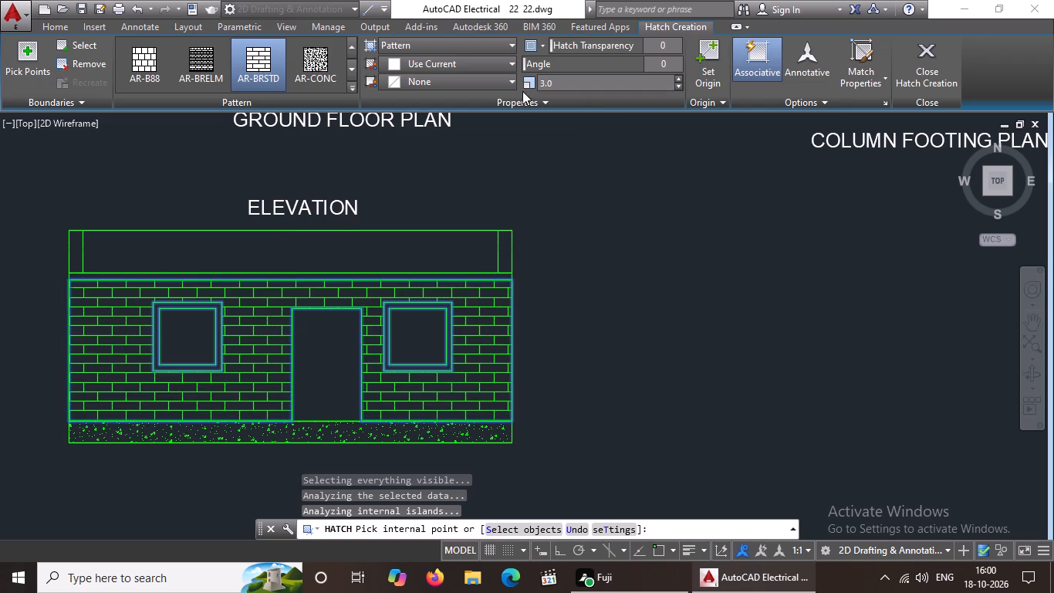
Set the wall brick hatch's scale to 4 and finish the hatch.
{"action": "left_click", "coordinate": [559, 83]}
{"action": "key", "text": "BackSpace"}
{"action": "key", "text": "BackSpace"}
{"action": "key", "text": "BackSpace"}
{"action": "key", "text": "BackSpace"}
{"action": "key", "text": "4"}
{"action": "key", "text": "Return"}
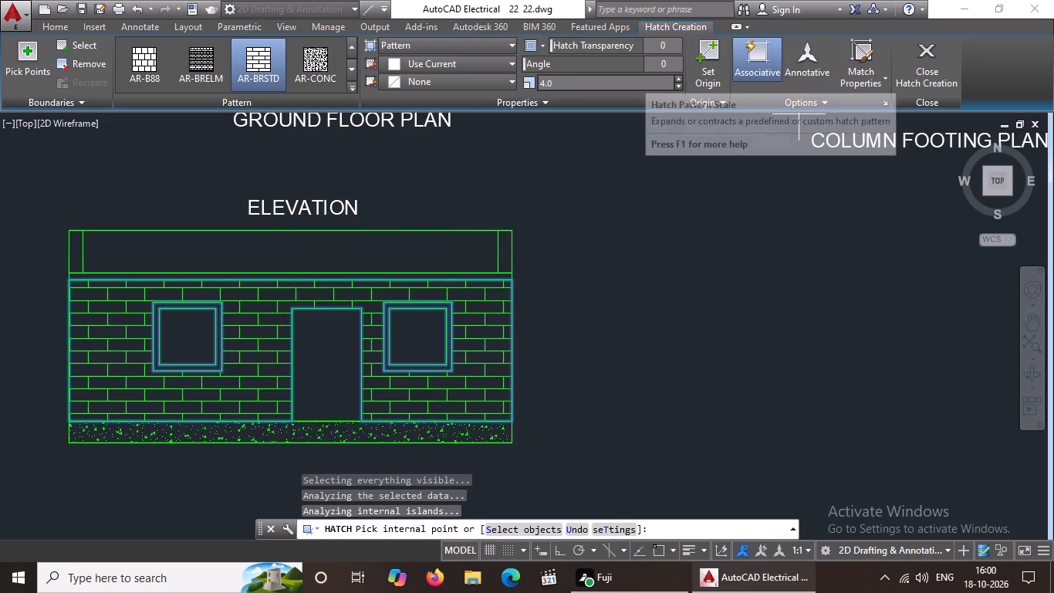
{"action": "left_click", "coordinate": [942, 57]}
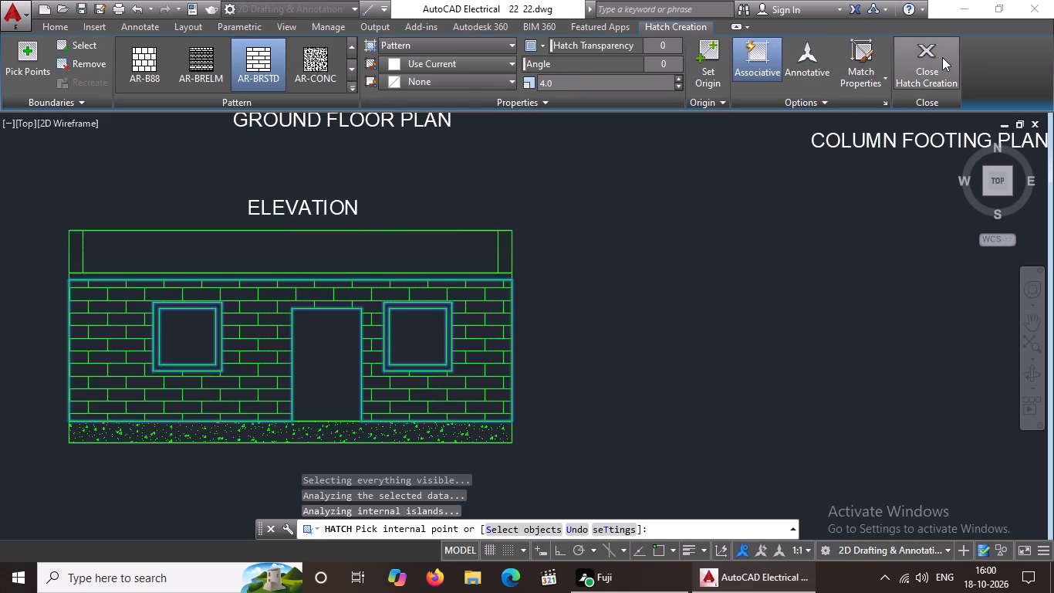
Set the current object colour to Cyan.
{"action": "left_click", "coordinate": [802, 42]}
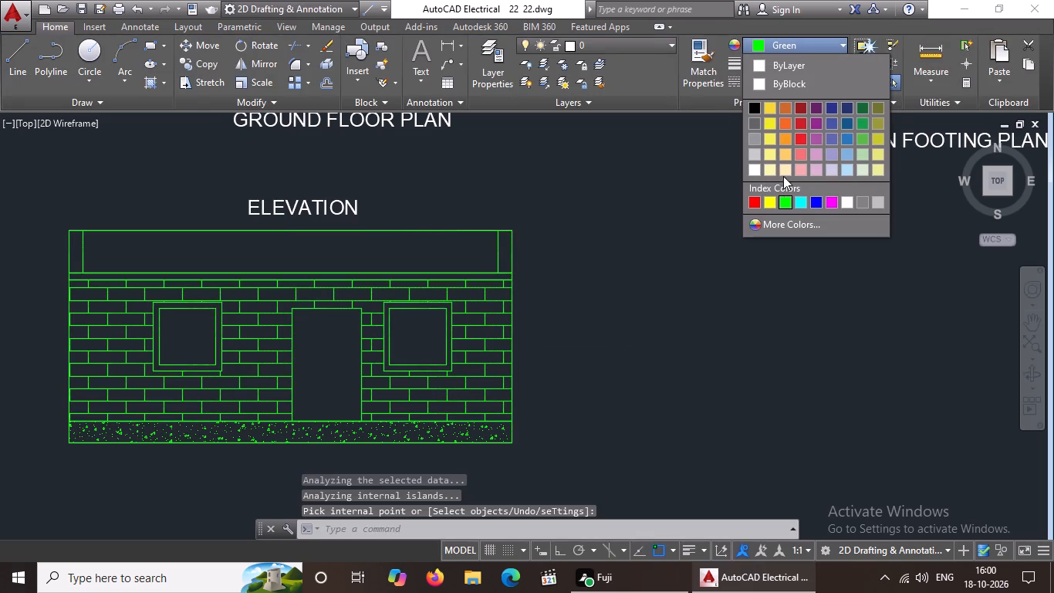
{"action": "left_click", "coordinate": [797, 203]}
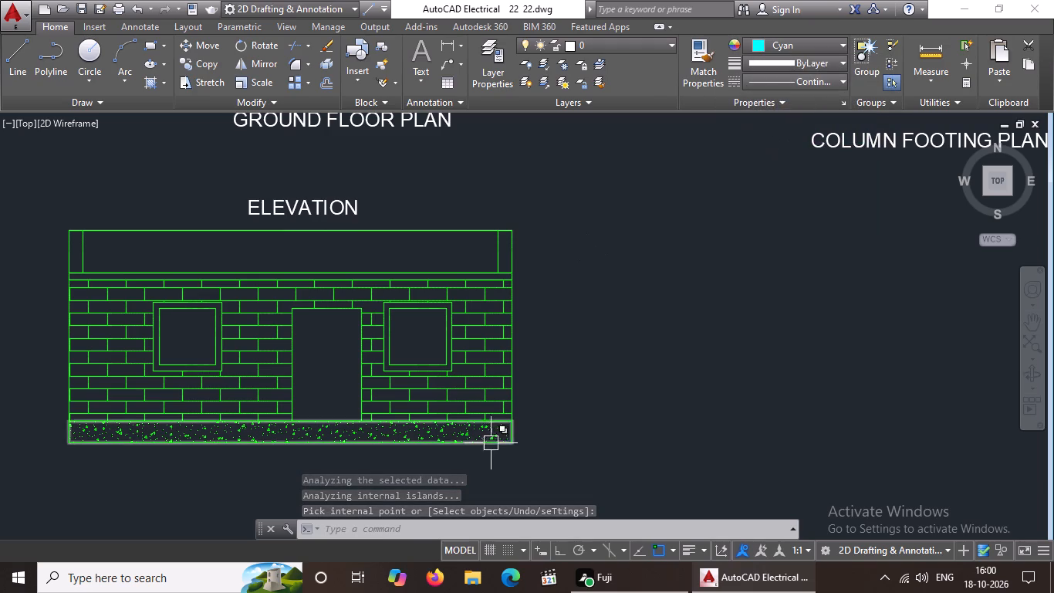
Delete the green concrete hatch in the plinth strip and the green brick hatch on the elevation's main wall.
{"action": "scroll", "coordinate": [435, 435], "scroll_direction": "up", "scroll_amount": 2}
{"action": "left_click", "coordinate": [418, 435]}
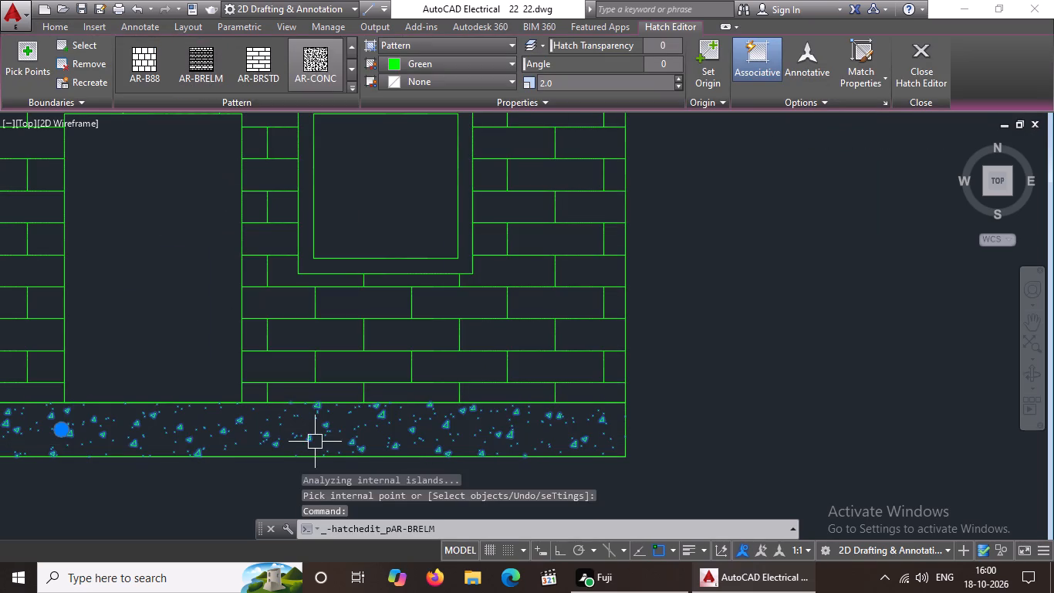
{"action": "left_click", "coordinate": [912, 69]}
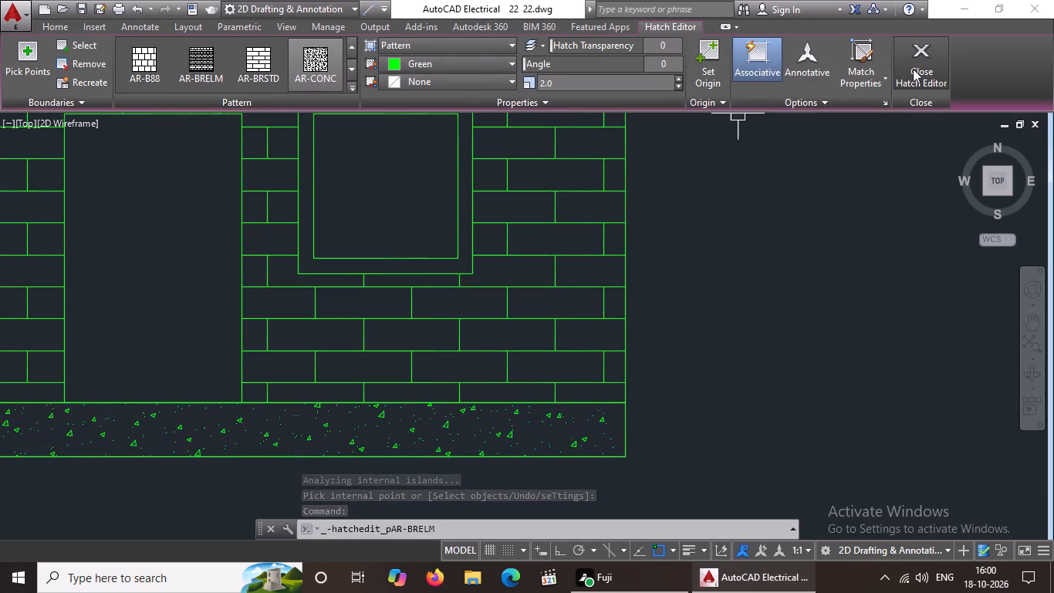
{"action": "scroll", "coordinate": [634, 398], "scroll_direction": "down", "scroll_amount": 2}
{"action": "scroll", "coordinate": [441, 418], "scroll_direction": "up", "scroll_amount": 2}
{"action": "left_click", "coordinate": [439, 405]}
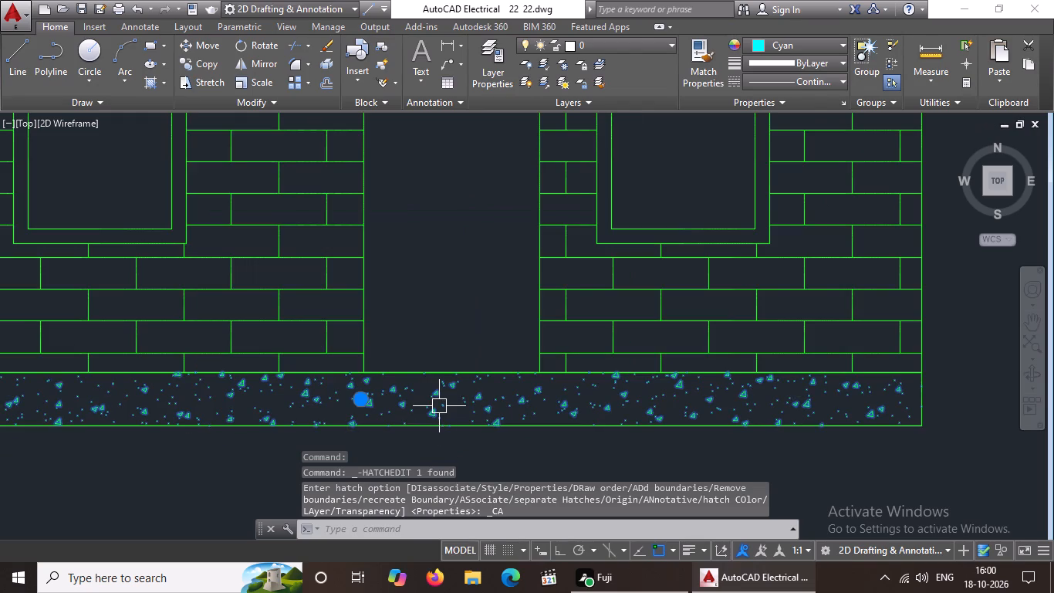
{"action": "key", "text": "Delete"}
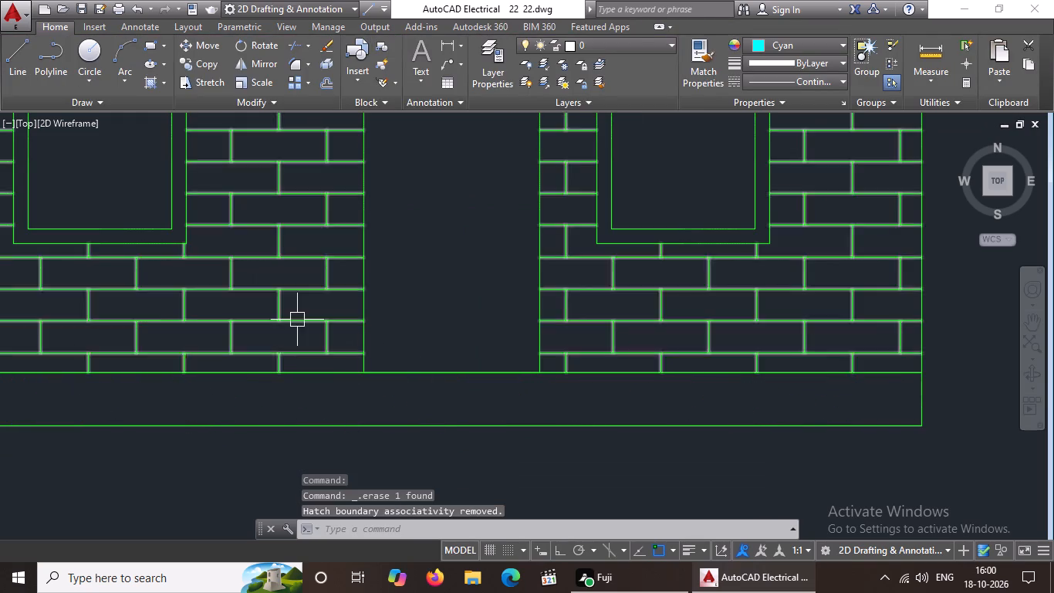
{"action": "left_click", "coordinate": [296, 318]}
{"action": "key", "text": "Delete"}
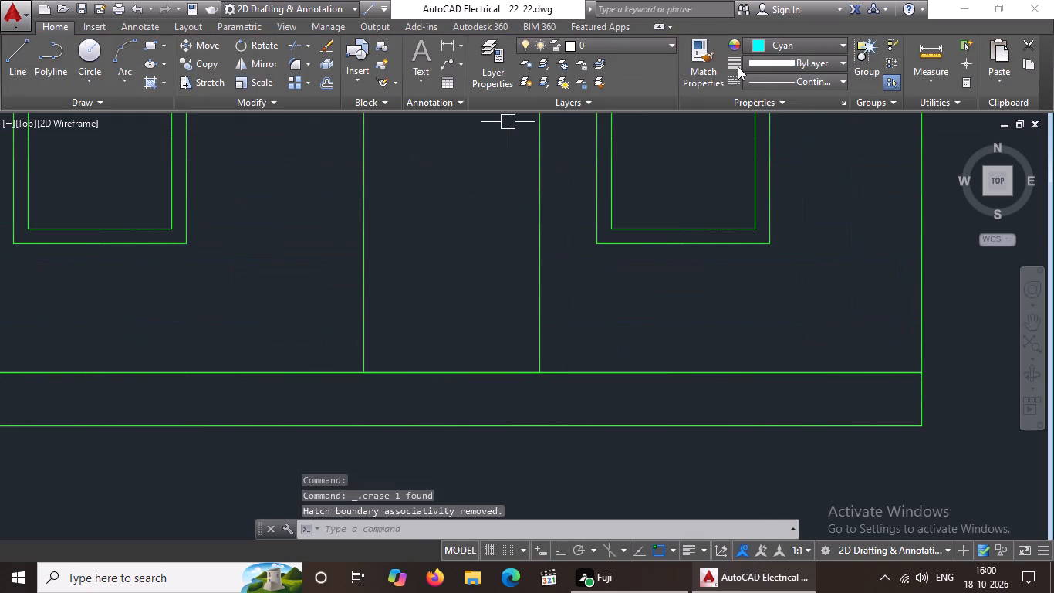
Hatch the plinth strip in cyan with the AR-CONC pattern at scale 2 and finish the hatch.
{"action": "left_click", "coordinate": [820, 46]}
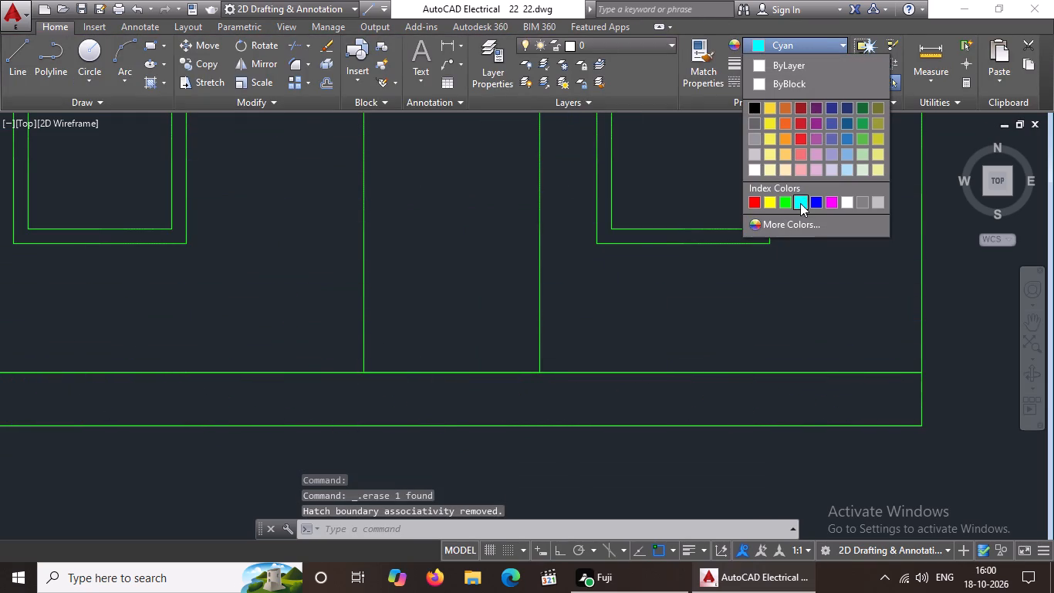
{"action": "left_click", "coordinate": [801, 202]}
{"action": "scroll", "coordinate": [796, 213], "scroll_direction": "down", "scroll_amount": 2}
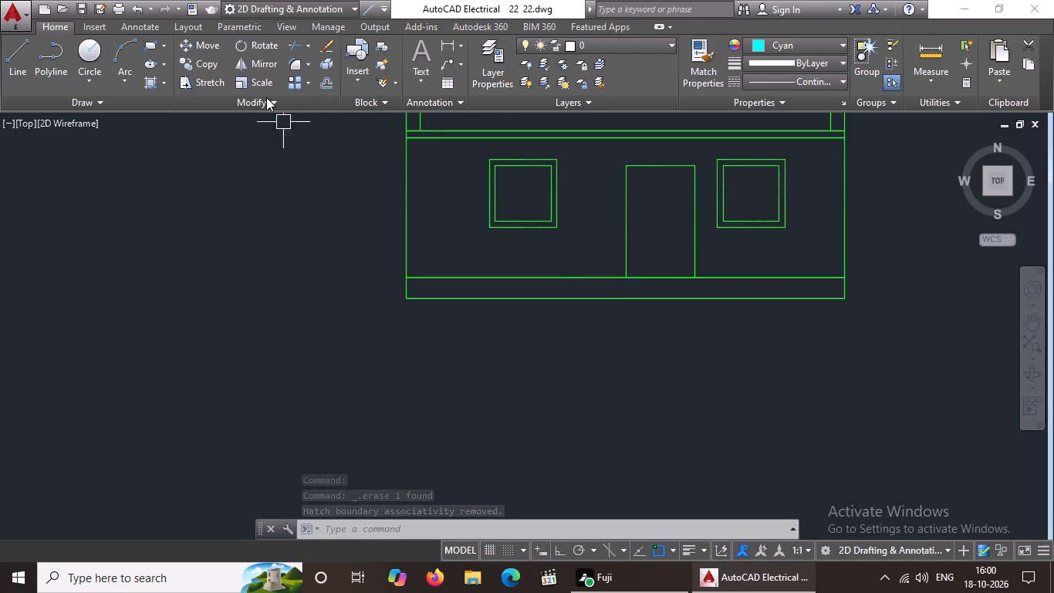
{"action": "left_click", "coordinate": [166, 86]}
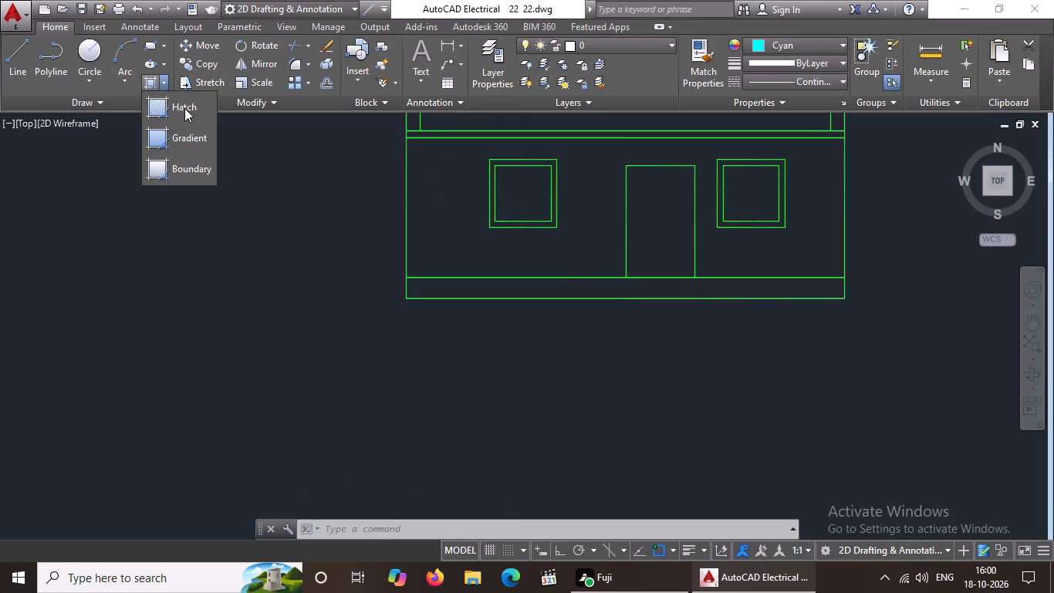
{"action": "left_click", "coordinate": [184, 108]}
{"action": "left_click", "coordinate": [314, 55]}
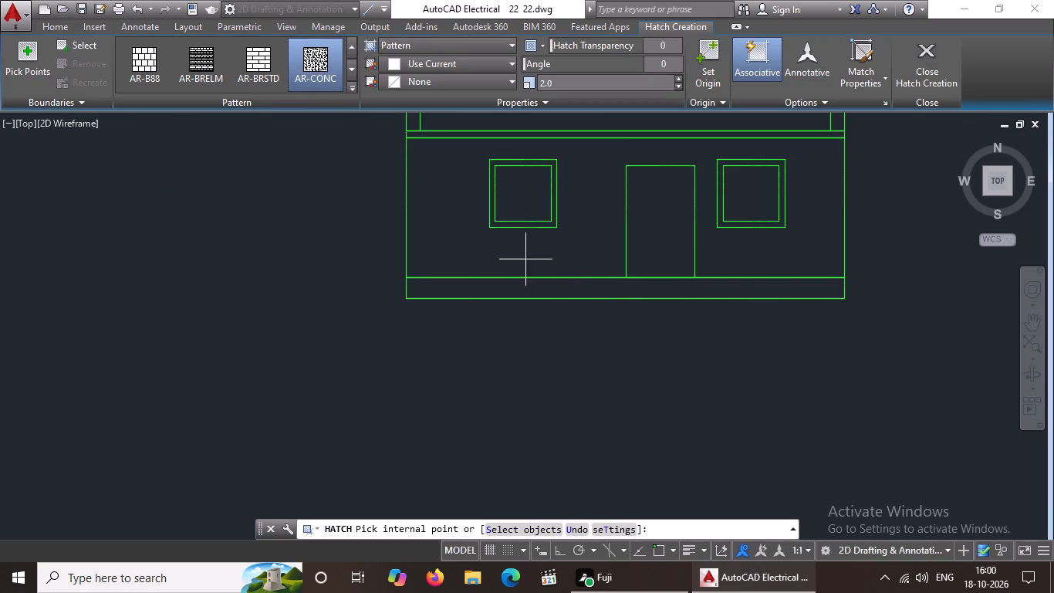
{"action": "scroll", "coordinate": [555, 285], "scroll_direction": "up", "scroll_amount": 2}
{"action": "left_click", "coordinate": [535, 290]}
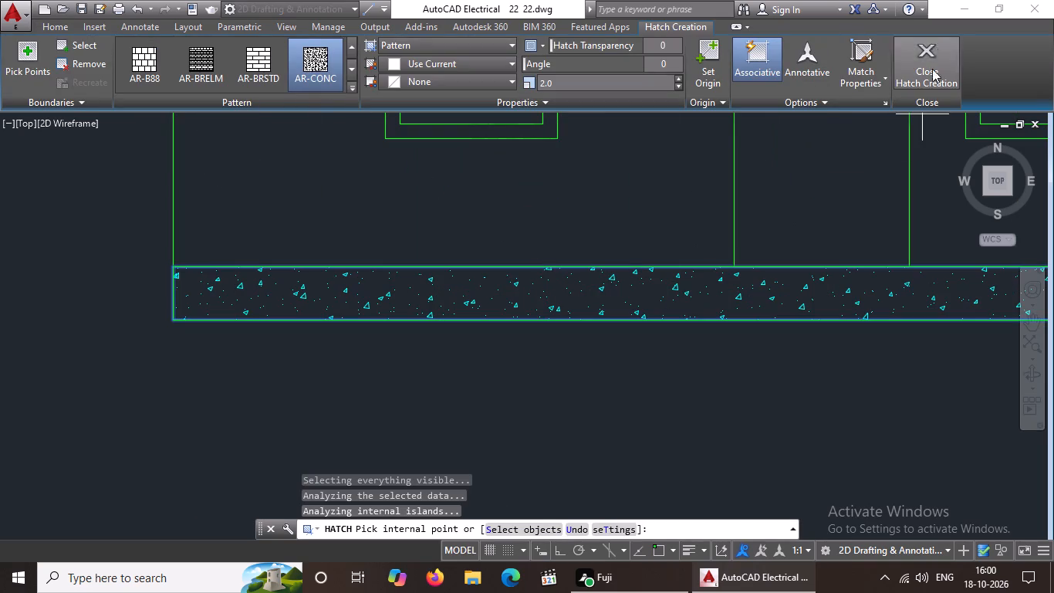
{"action": "left_click", "coordinate": [934, 50]}
Hatch the elevation's main wall around the door and windows in cyan with the AR-BRSTD brick pattern.
{"action": "scroll", "coordinate": [444, 225], "scroll_direction": "down", "scroll_amount": 1}
{"action": "middle_click_drag", "start_coordinate": [436, 242], "coordinate": [299, 457]}
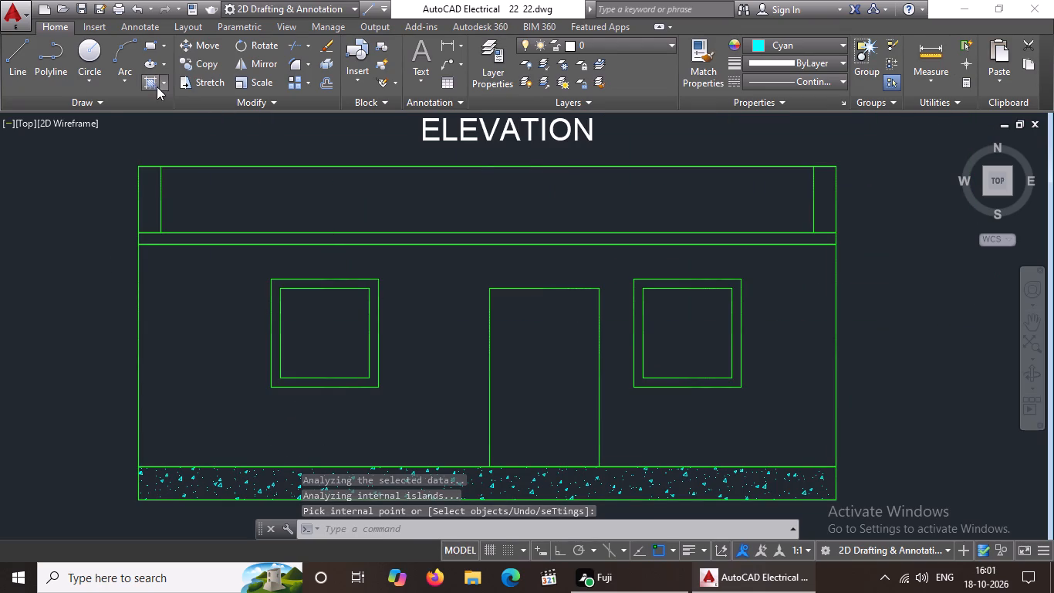
{"action": "left_click", "coordinate": [161, 83]}
{"action": "left_click", "coordinate": [179, 109]}
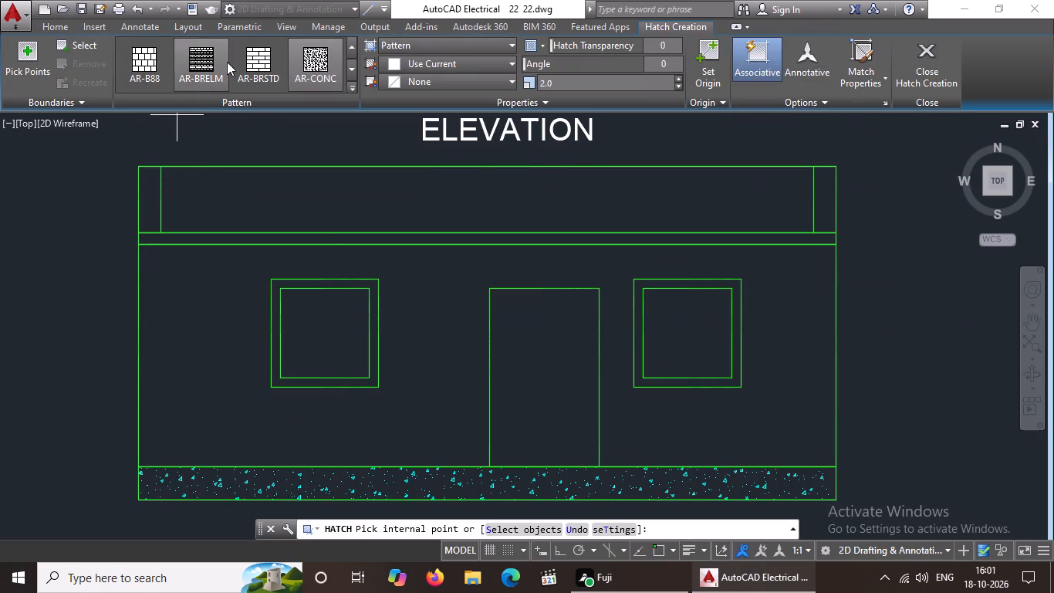
{"action": "left_click", "coordinate": [247, 52]}
{"action": "left_click", "coordinate": [199, 296]}
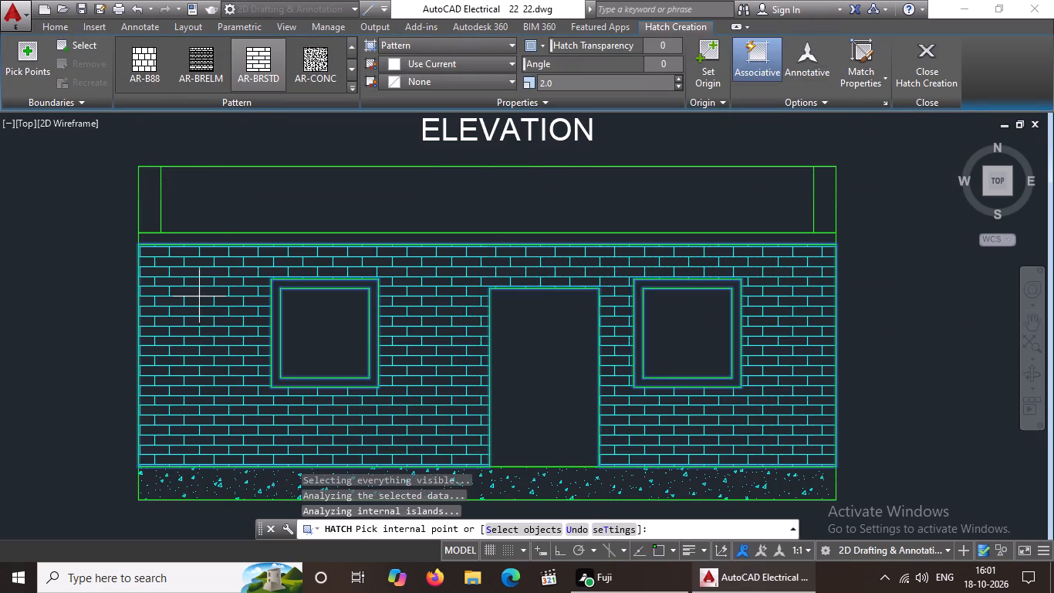
Set the cyan brick hatch's scale to 4 and finish the hatch.
{"action": "left_click", "coordinate": [557, 76]}
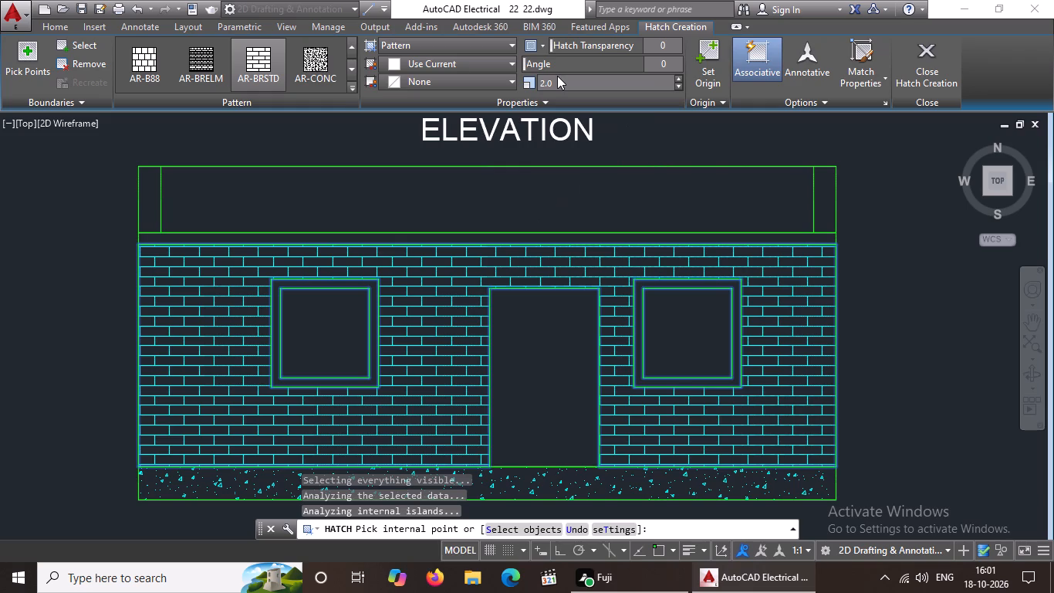
{"action": "left_click", "coordinate": [564, 80]}
{"action": "key", "text": "BackSpace"}
{"action": "key", "text": "BackSpace"}
{"action": "key", "text": "BackSpace"}
{"action": "key", "text": "BackSpace"}
{"action": "key", "text": "4"}
{"action": "key", "text": "Return"}
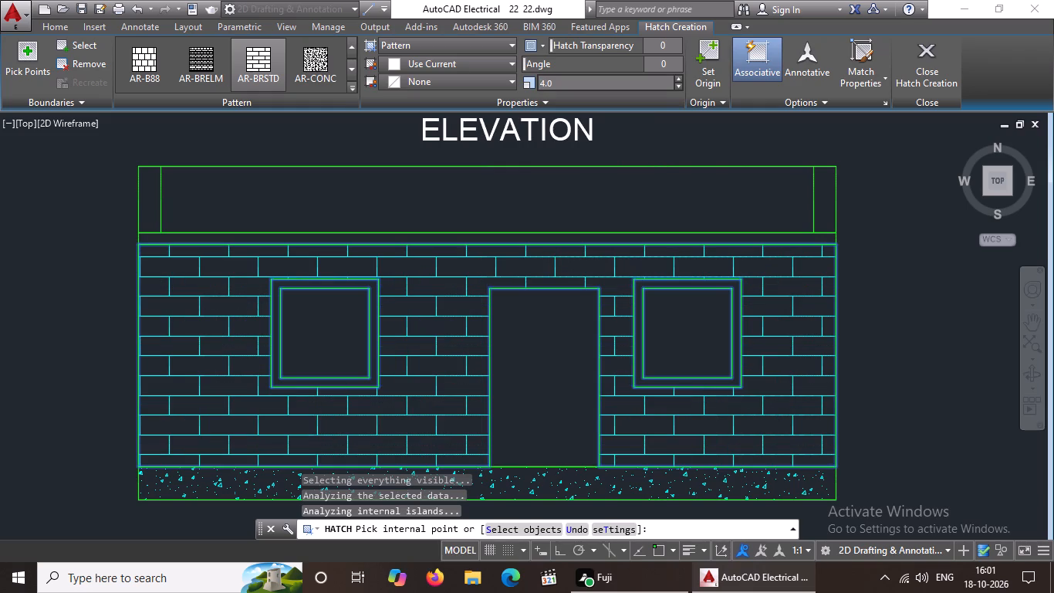
{"action": "scroll", "coordinate": [539, 330], "scroll_direction": "down", "scroll_amount": 1}
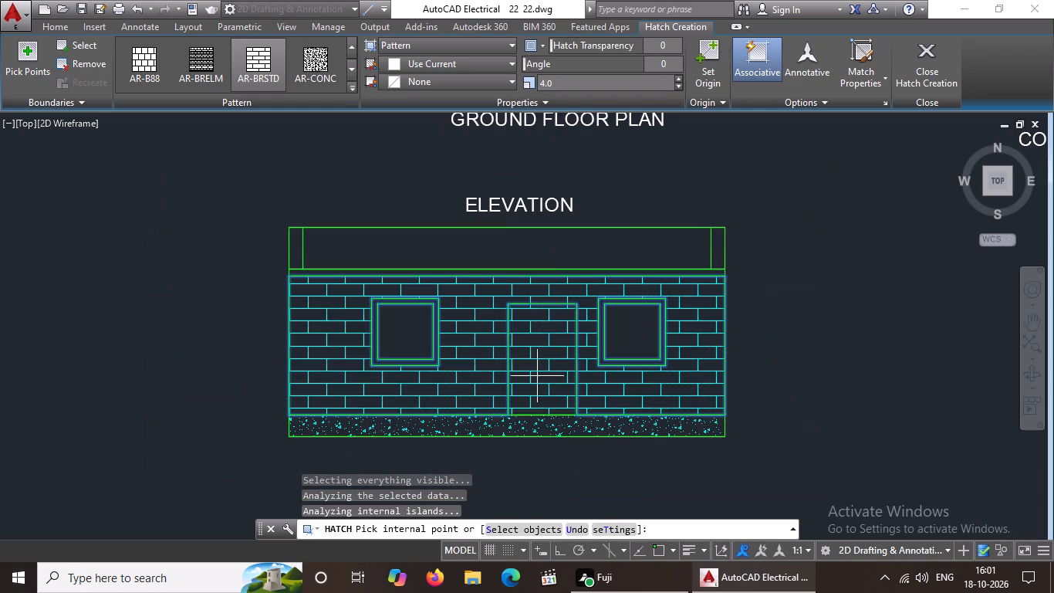
{"action": "key", "text": "Escape"}
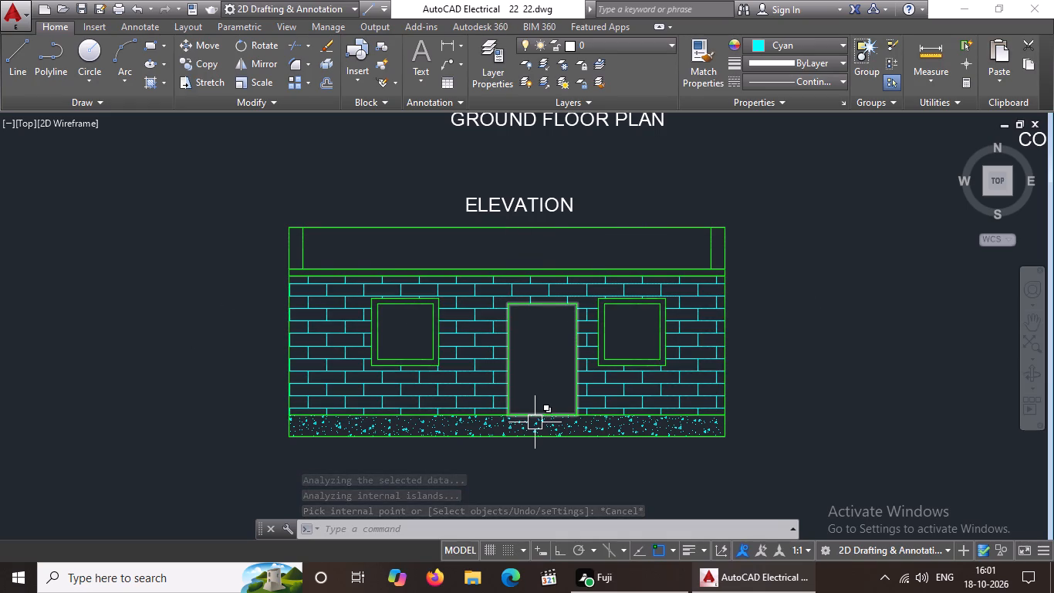
With ortho on, draw a vertical centre line in the door from its top edge's midpoint to its base.
{"action": "scroll", "coordinate": [529, 432], "scroll_direction": "up", "scroll_amount": 1}
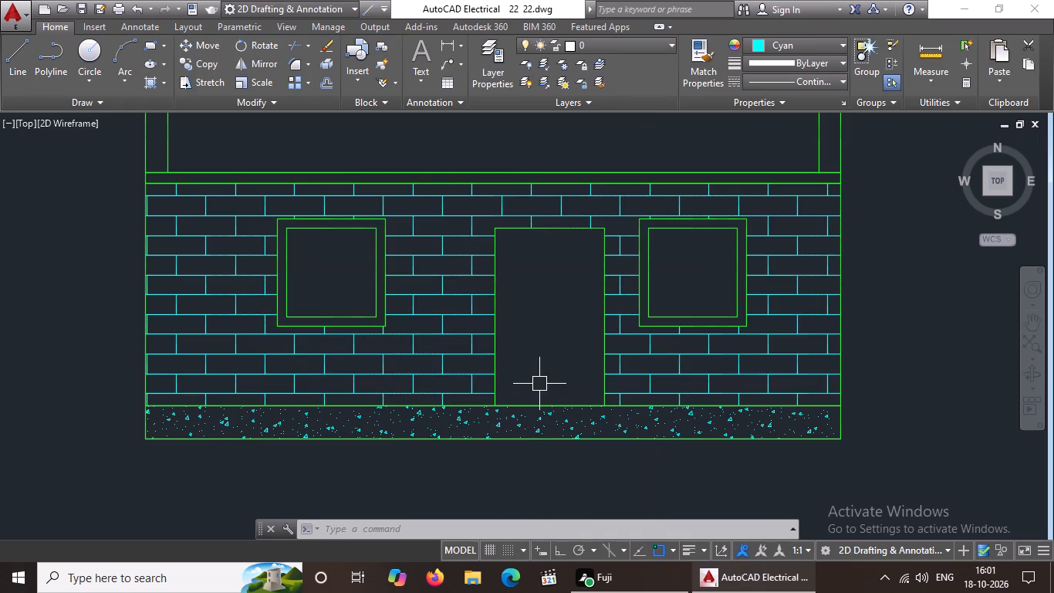
{"action": "left_click", "coordinate": [26, 58]}
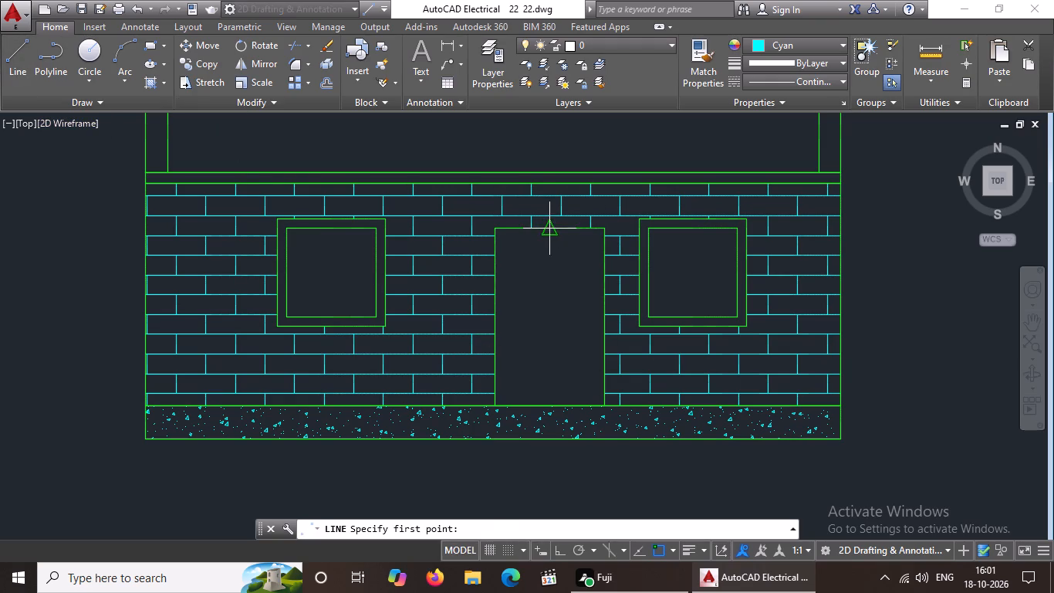
{"action": "left_click_drag", "start_coordinate": [551, 229], "coordinate": [552, 239]}
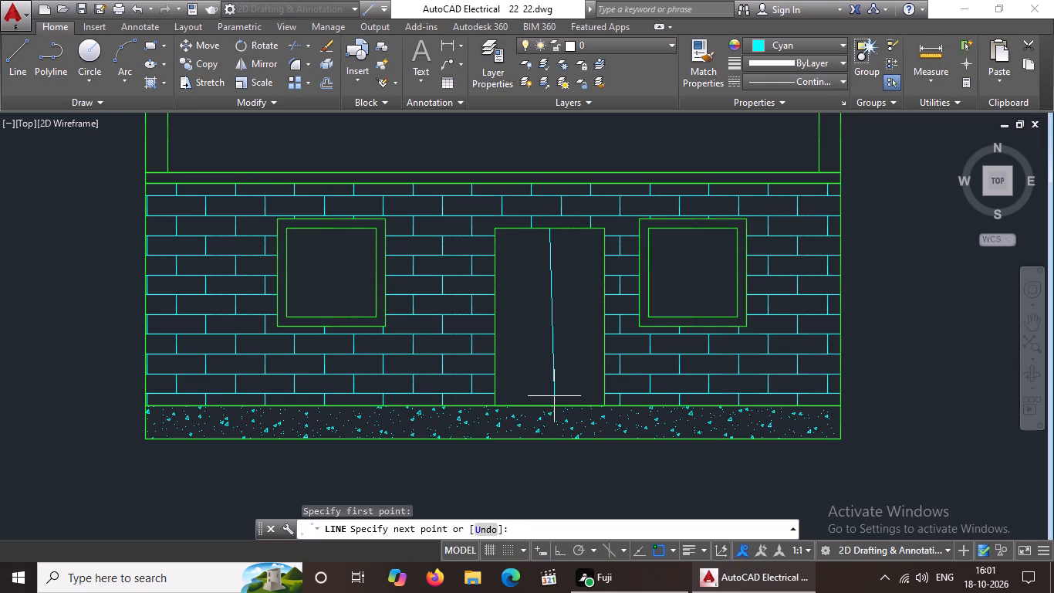
{"action": "left_click", "coordinate": [552, 552]}
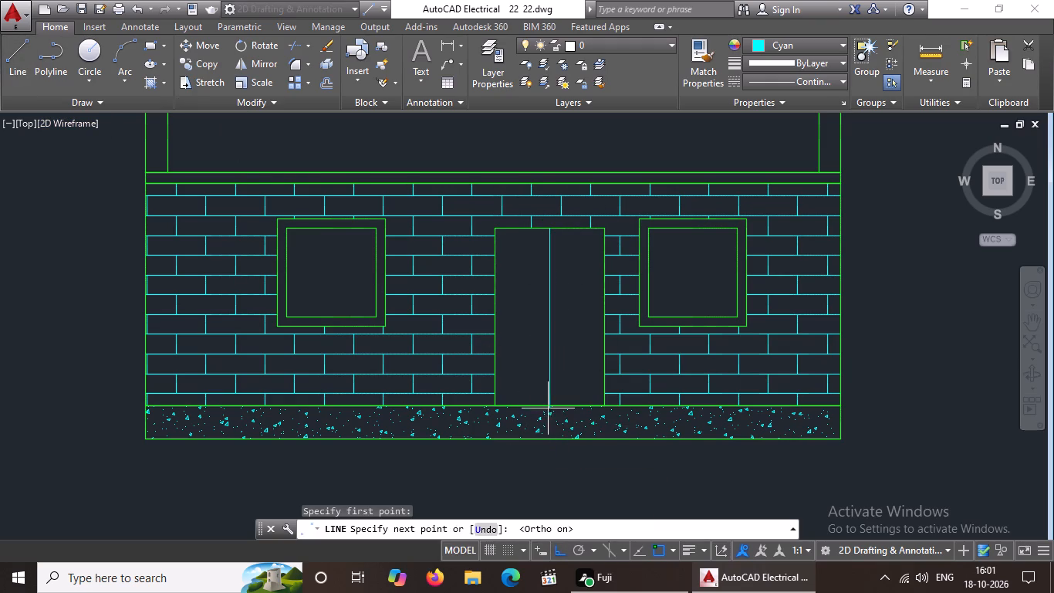
{"action": "left_click", "coordinate": [552, 403]}
{"action": "key", "text": "Escape"}
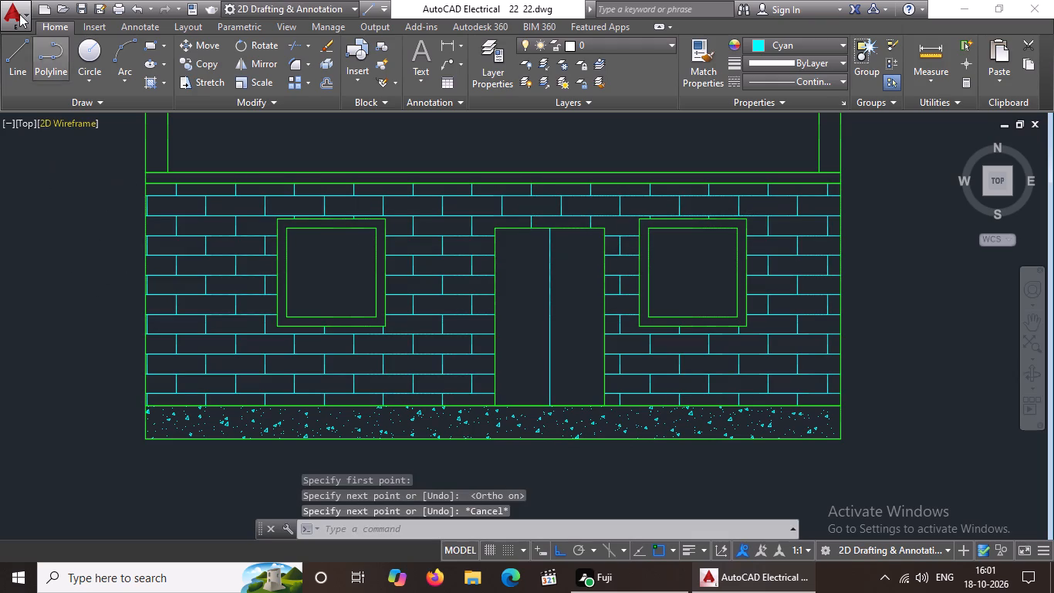
Draw a vertical centre line in the left window between the midpoints of its inner frame's top and bottom edges.
{"action": "left_click", "coordinate": [12, 59]}
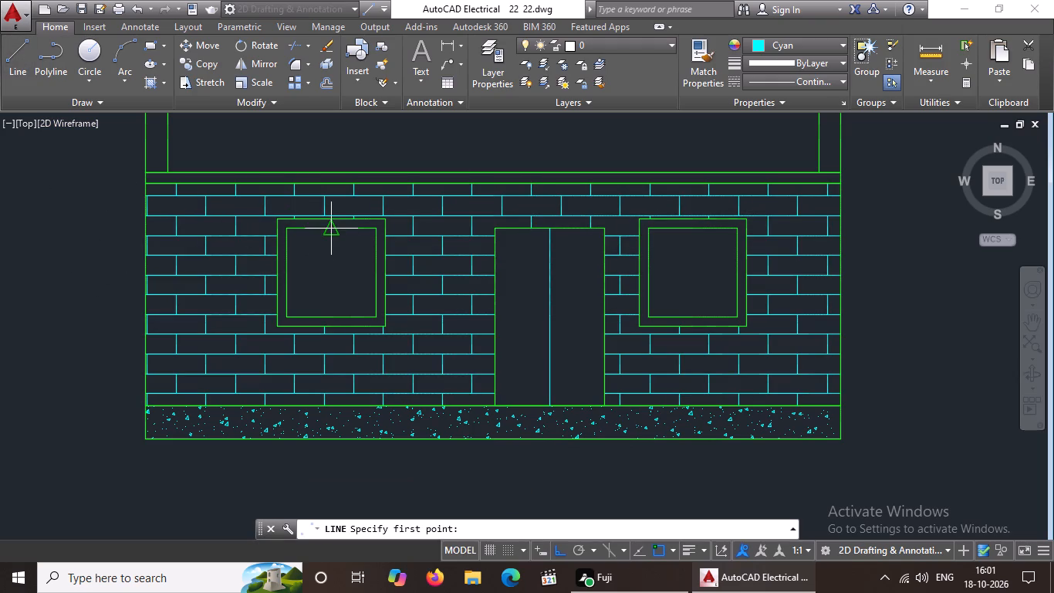
{"action": "left_click", "coordinate": [329, 226]}
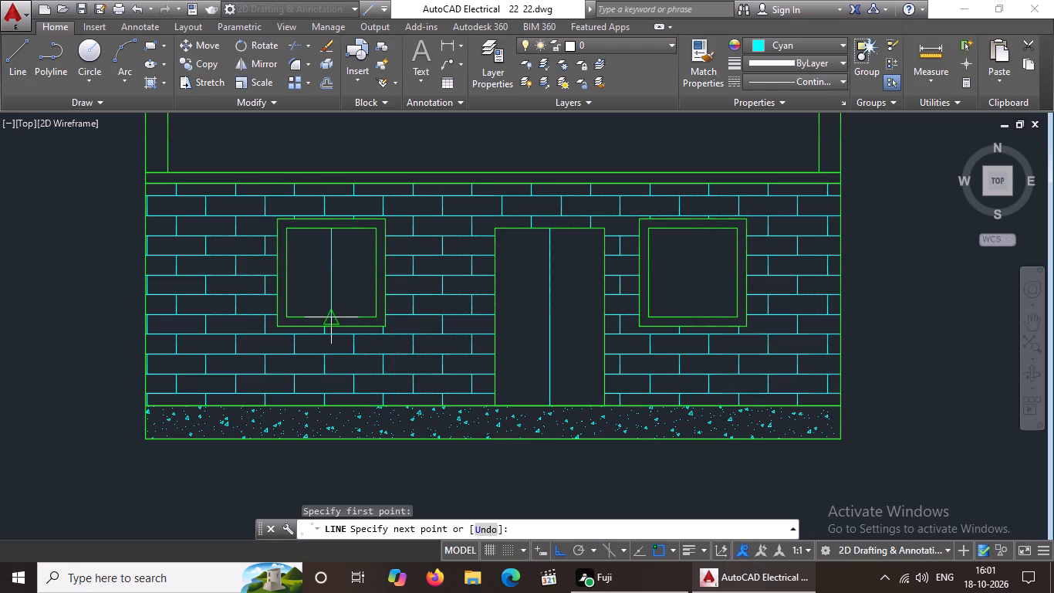
{"action": "left_click", "coordinate": [329, 312]}
{"action": "key", "text": "Escape"}
Draw a vertical centre line in the right window between the midpoints of its inner frame's top and bottom edges.
{"action": "left_click", "coordinate": [26, 56]}
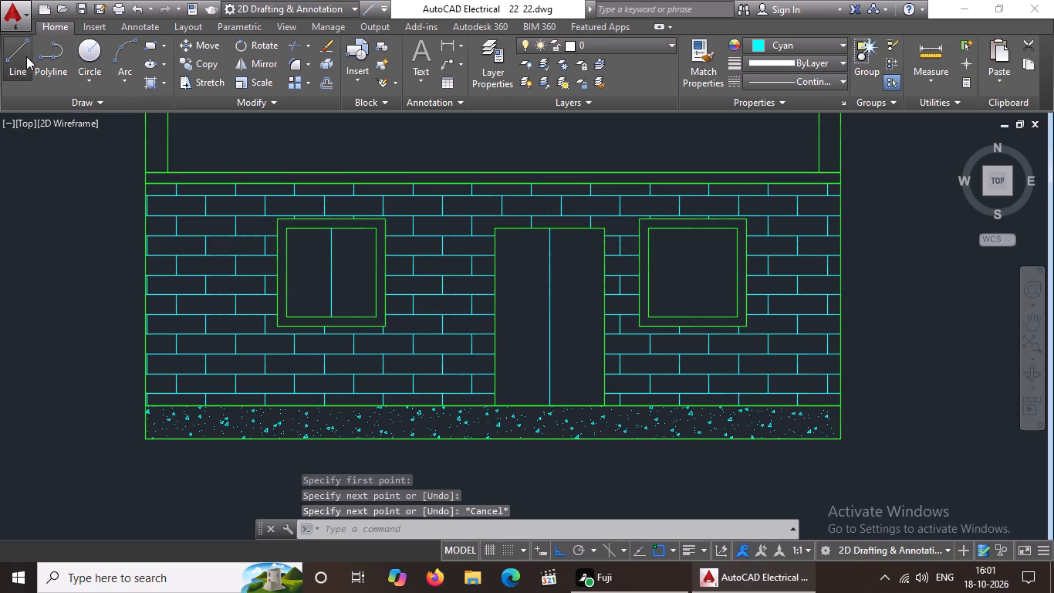
{"action": "left_click", "coordinate": [695, 228]}
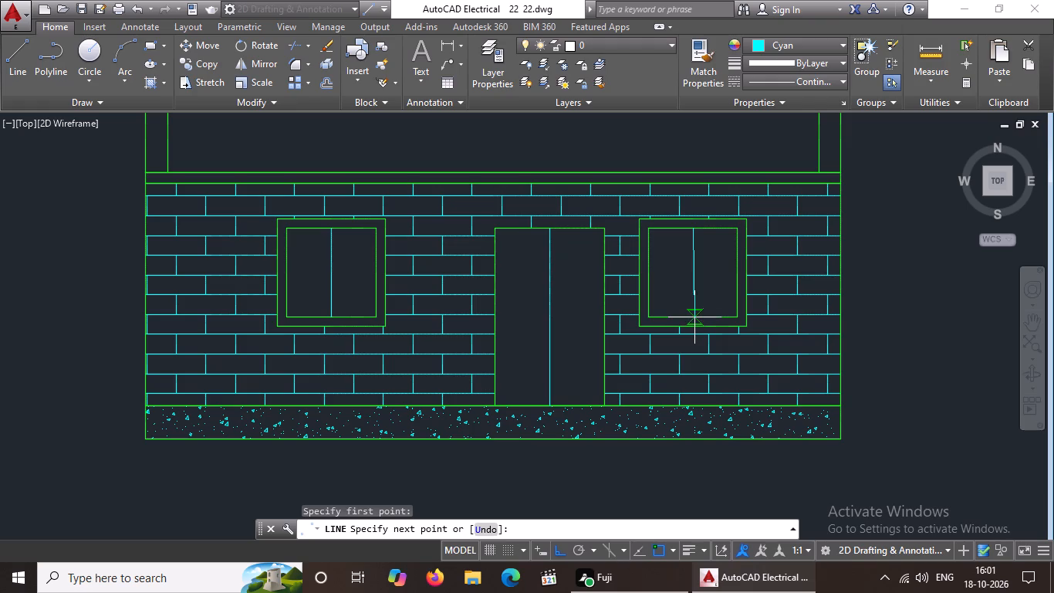
{"action": "scroll", "coordinate": [693, 313], "scroll_direction": "up", "scroll_amount": 1}
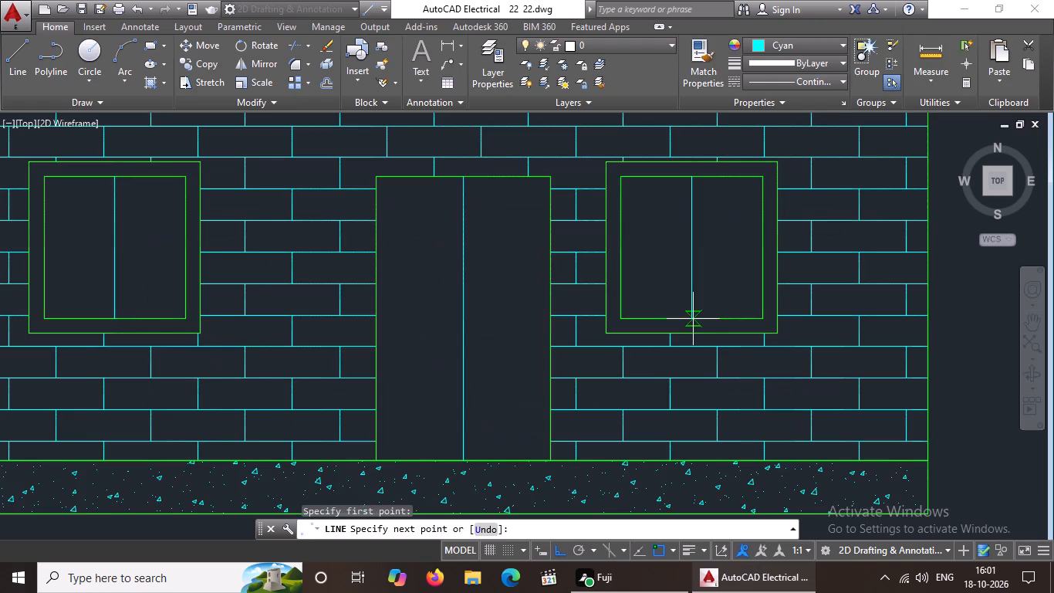
{"action": "left_click", "coordinate": [691, 320]}
{"action": "key", "text": "Escape"}
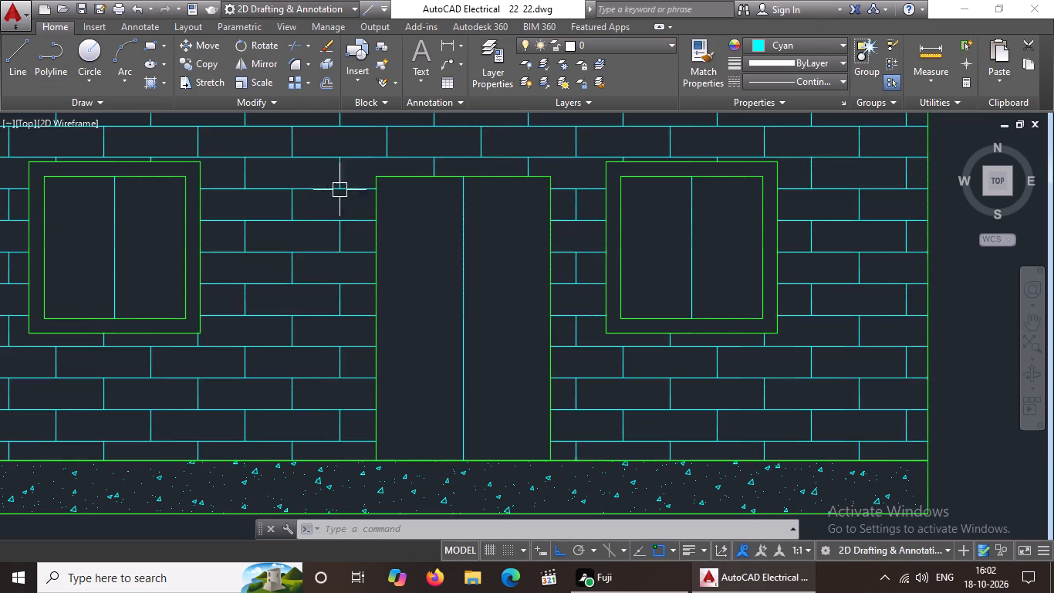
Hatch the left pane of the left window with the GOST_GLASS pattern at scale 2.
{"action": "scroll", "coordinate": [417, 252], "scroll_direction": "down", "scroll_amount": 1}
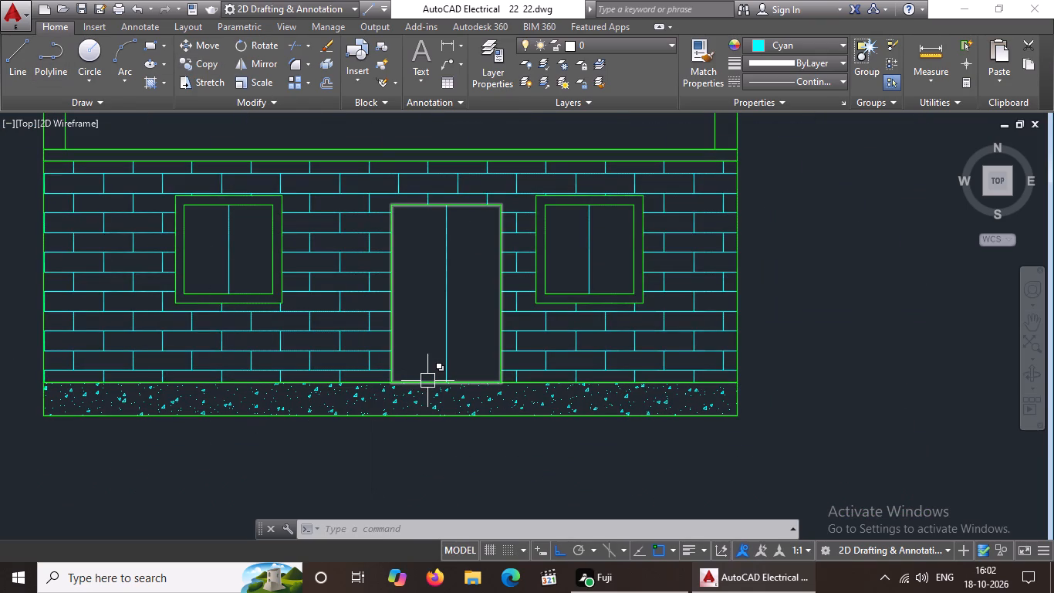
{"action": "middle_click_drag", "start_coordinate": [225, 279], "coordinate": [214, 338]}
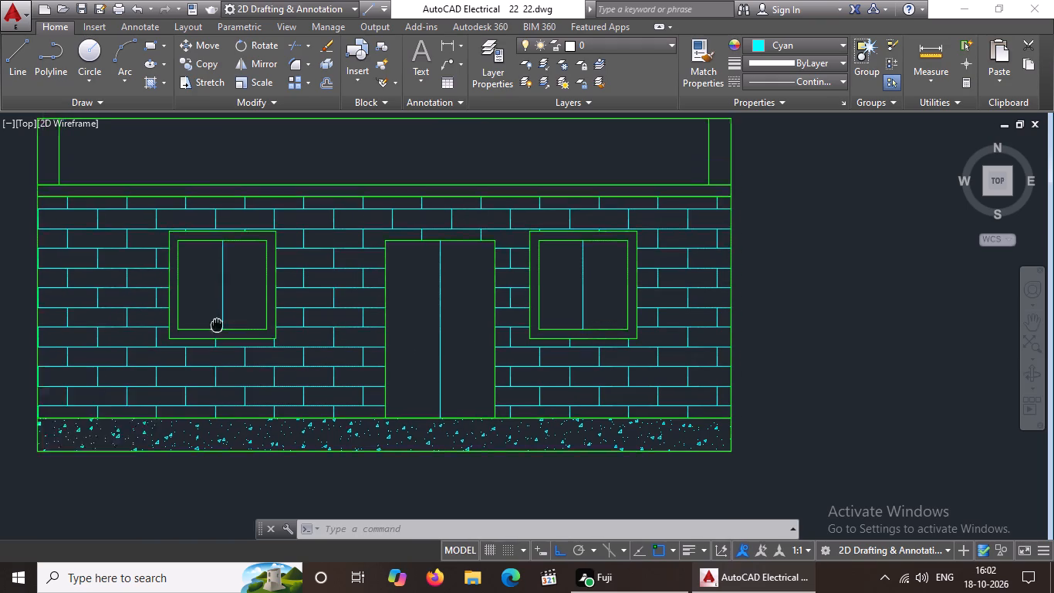
{"action": "middle_click_drag", "start_coordinate": [214, 338], "coordinate": [211, 360]}
{"action": "scroll", "coordinate": [217, 385], "scroll_direction": "up", "scroll_amount": 2}
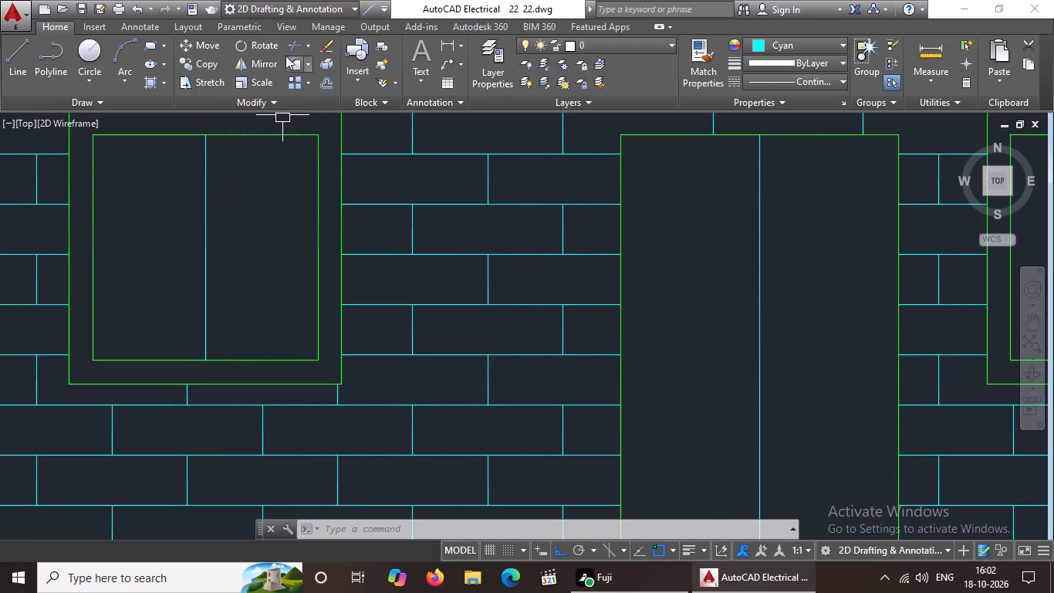
{"action": "left_click", "coordinate": [164, 83]}
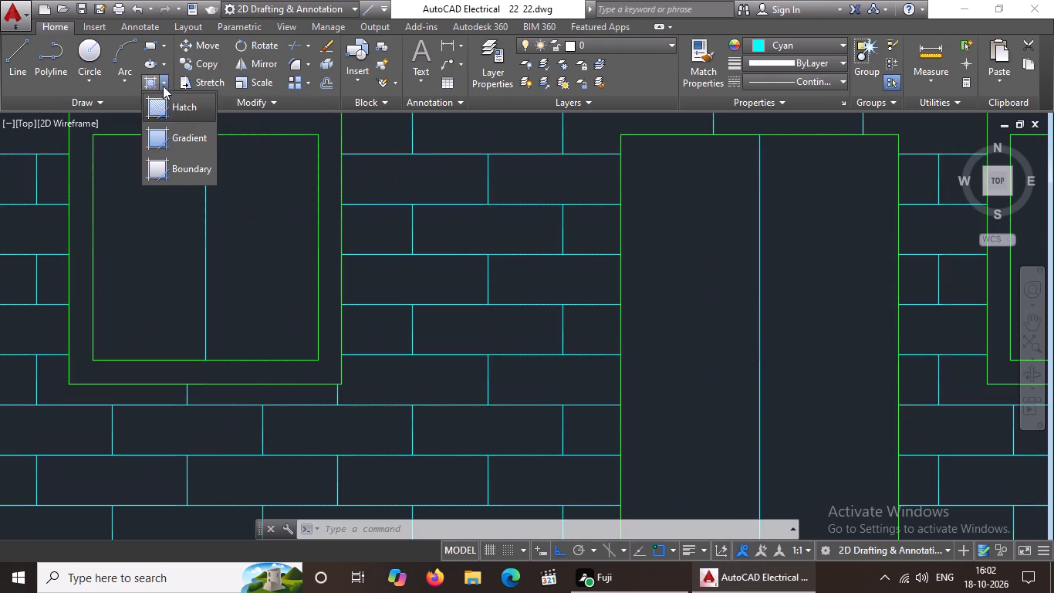
{"action": "left_click", "coordinate": [171, 103]}
{"action": "scroll", "coordinate": [292, 61], "scroll_direction": "down", "scroll_amount": 1}
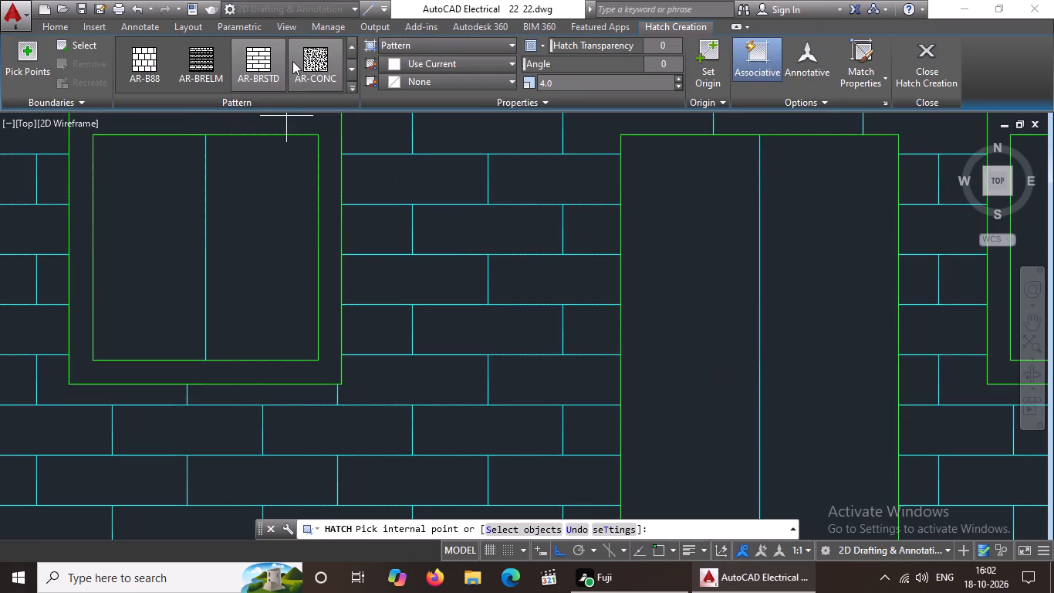
{"action": "scroll", "coordinate": [294, 59], "scroll_direction": "down", "scroll_amount": 2}
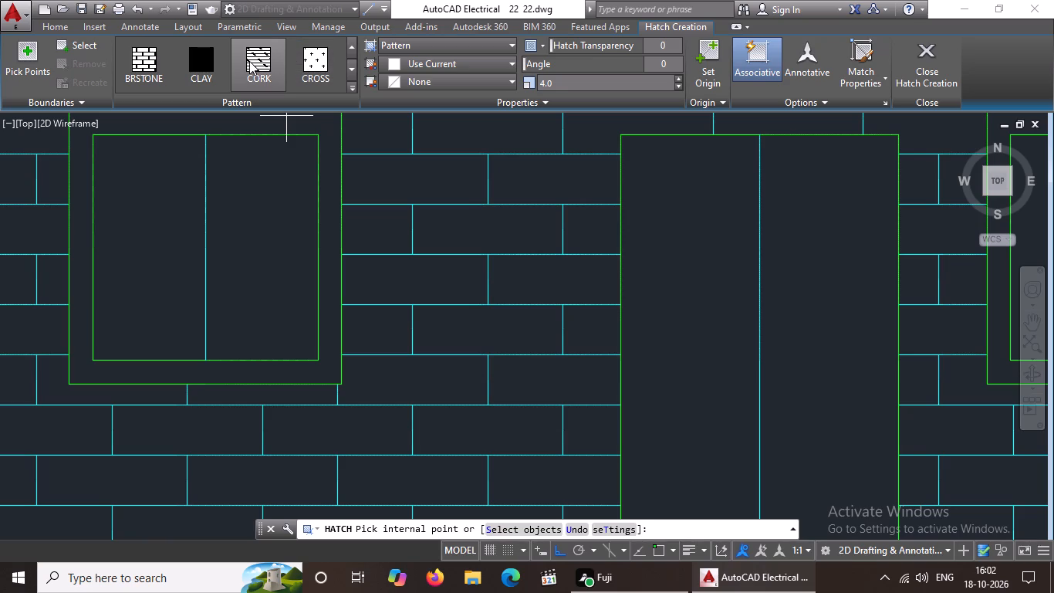
{"action": "scroll", "coordinate": [238, 63], "scroll_direction": "up", "scroll_amount": 3}
{"action": "scroll", "coordinate": [248, 62], "scroll_direction": "down", "scroll_amount": 2}
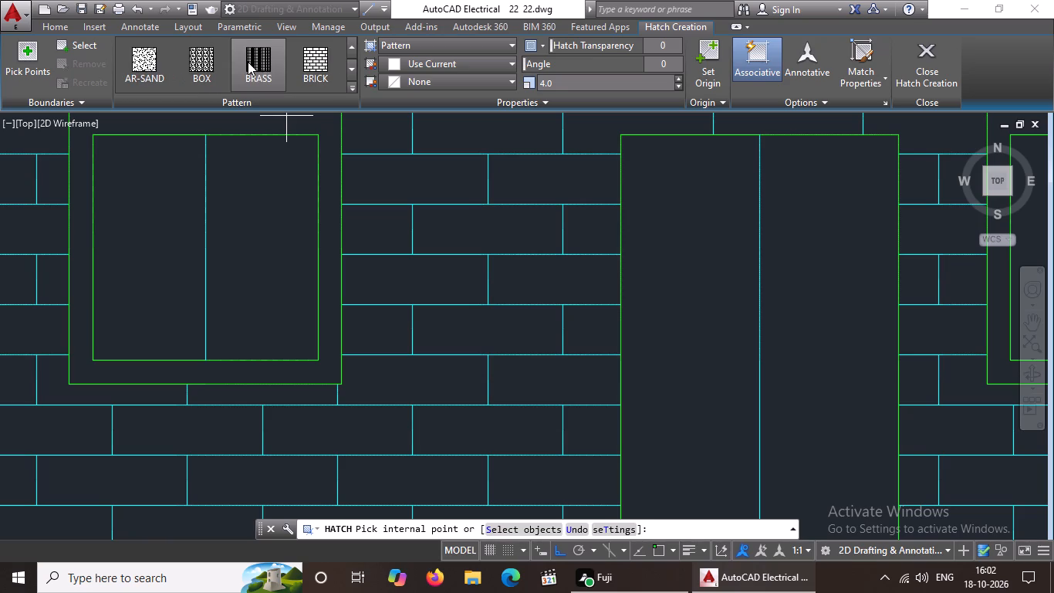
{"action": "scroll", "coordinate": [248, 62], "scroll_direction": "down", "scroll_amount": 3}
{"action": "scroll", "coordinate": [255, 60], "scroll_direction": "up", "scroll_amount": 1}
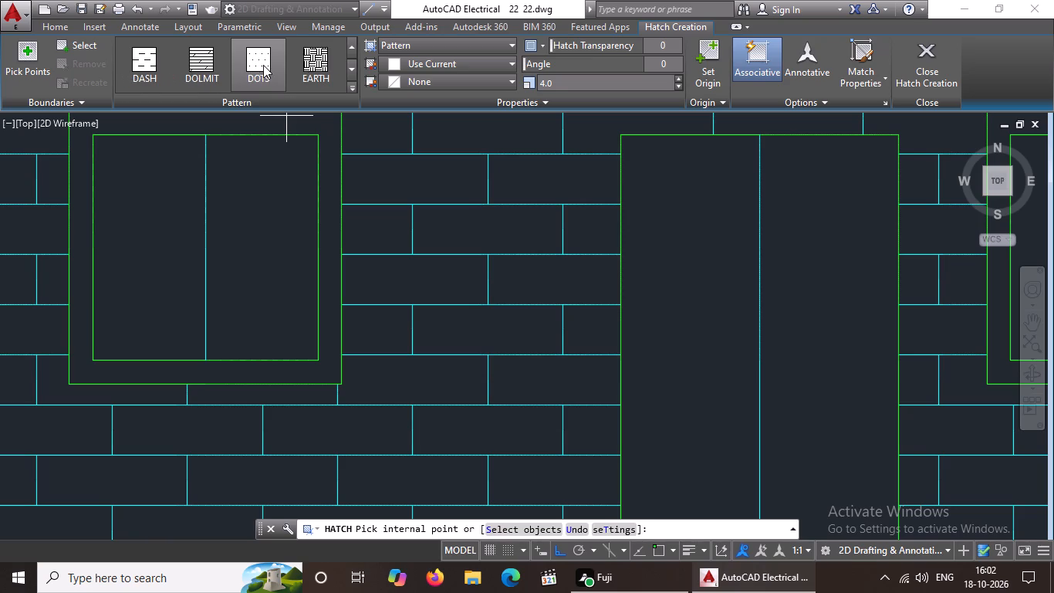
{"action": "scroll", "coordinate": [292, 59], "scroll_direction": "down", "scroll_amount": 1}
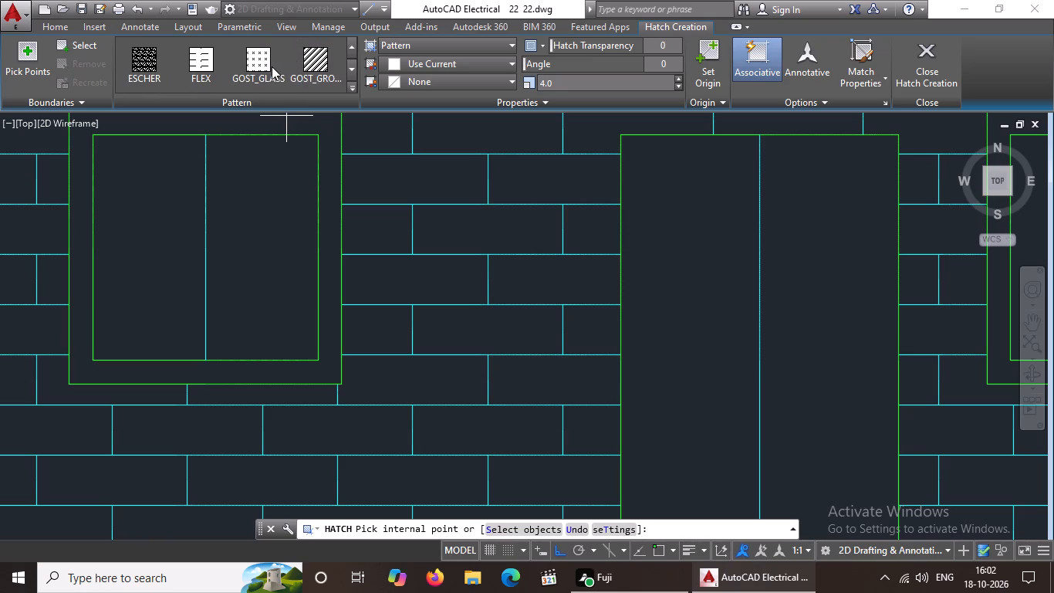
{"action": "left_click", "coordinate": [263, 63]}
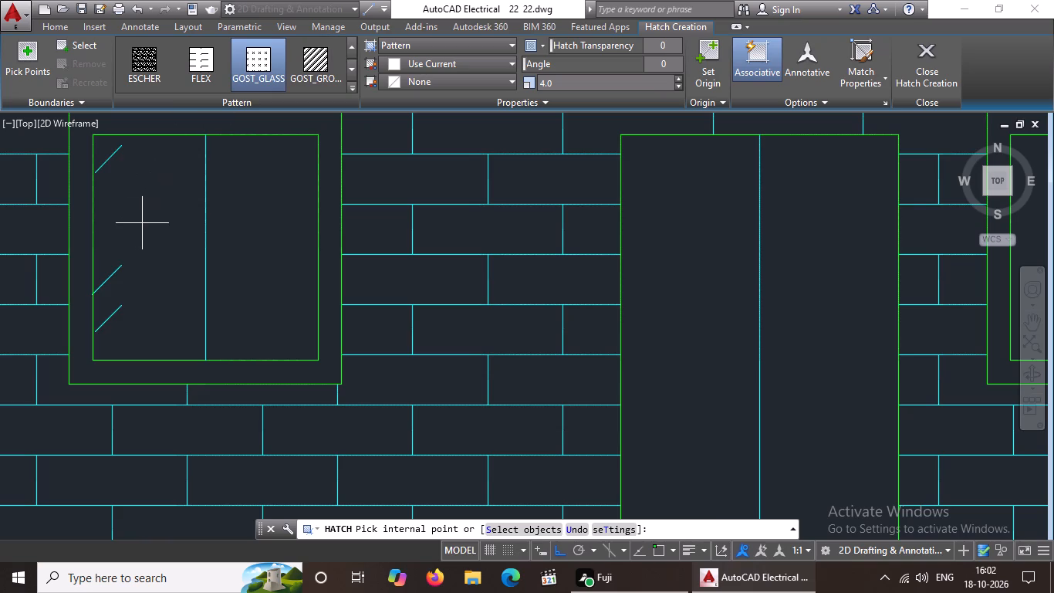
{"action": "left_click", "coordinate": [178, 214]}
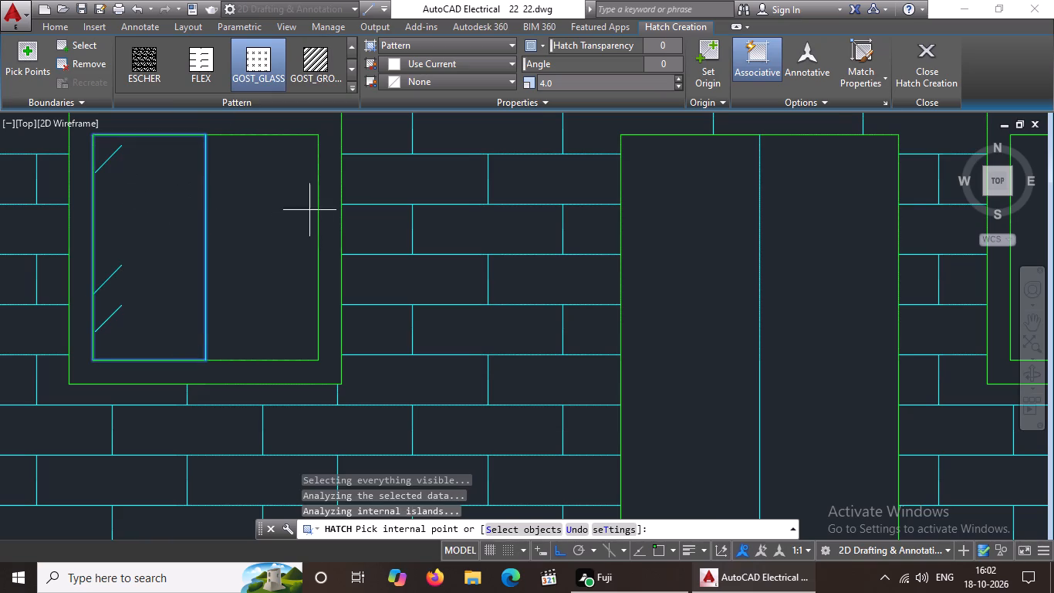
{"action": "left_click", "coordinate": [576, 85]}
{"action": "key", "text": "BackSpace"}
{"action": "key", "text": "BackSpace"}
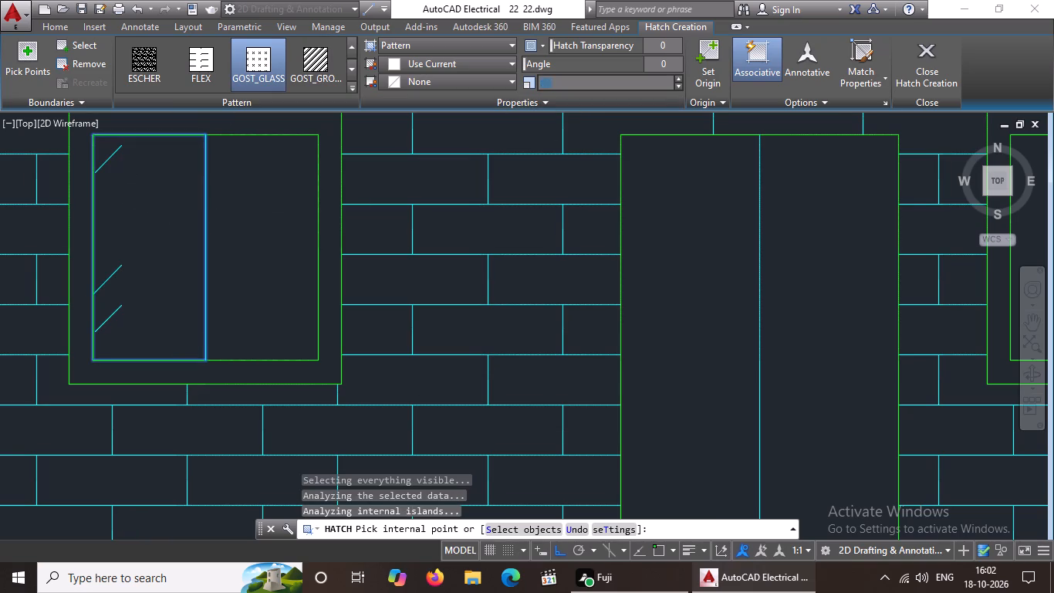
{"action": "key", "text": "BackSpace"}
{"action": "key", "text": "2"}
{"action": "key", "text": "Return"}
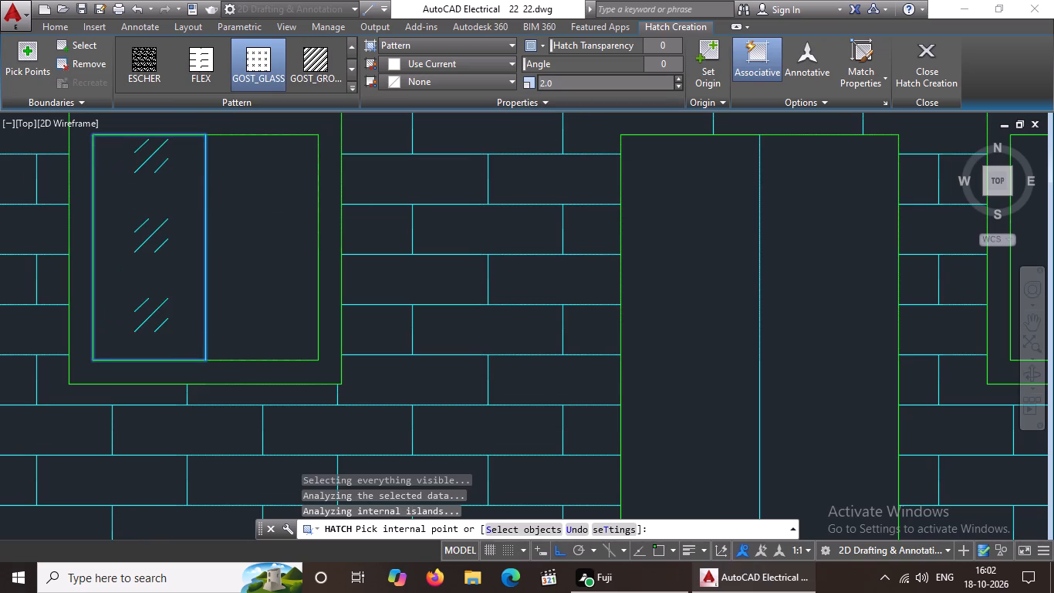
Add the left window's right pane and both panes of the right window to the glass hatch and finish it.
{"action": "left_click", "coordinate": [260, 222]}
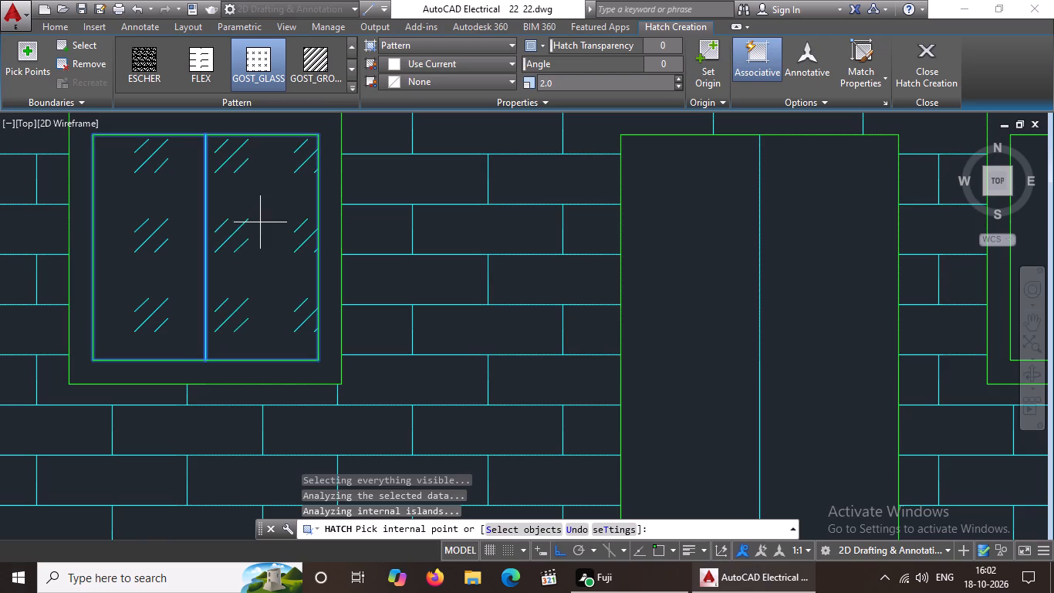
{"action": "scroll", "coordinate": [278, 225], "scroll_direction": "down", "scroll_amount": 2}
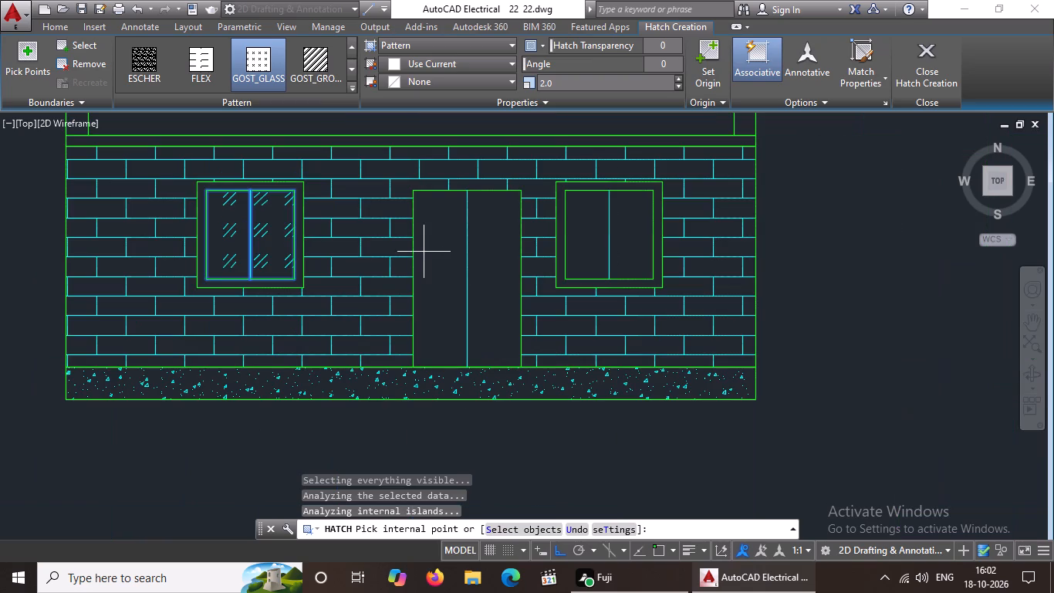
{"action": "left_click", "coordinate": [593, 239]}
{"action": "left_click", "coordinate": [630, 229]}
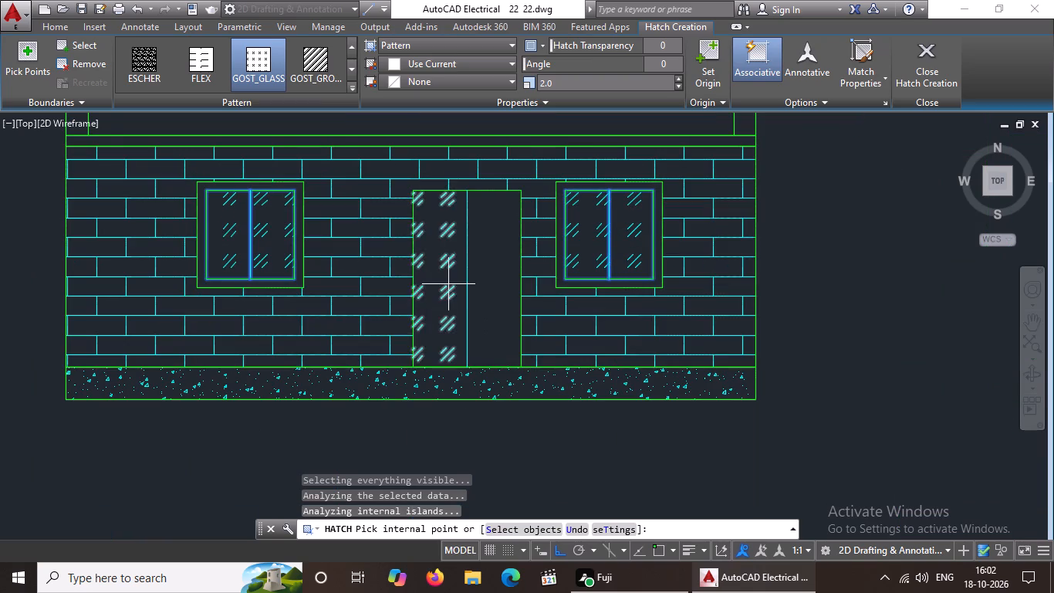
{"action": "left_click", "coordinate": [927, 65]}
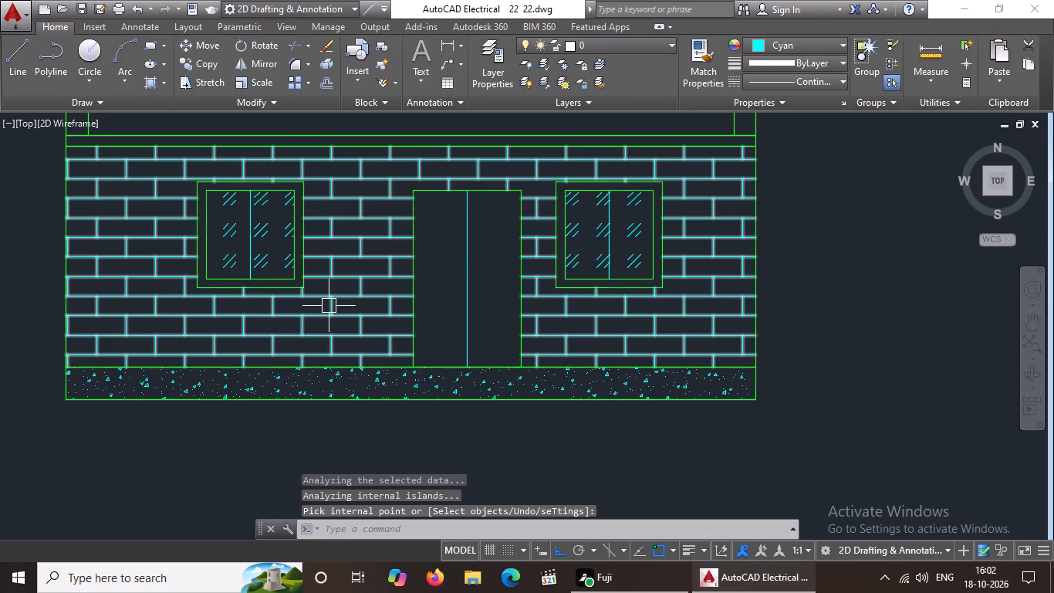
Hatch the elevation's parapet panel between its two narrow end strips with the AR-PARQ1 pattern in cyan.
{"action": "middle_click_drag", "start_coordinate": [329, 305], "coordinate": [316, 362]}
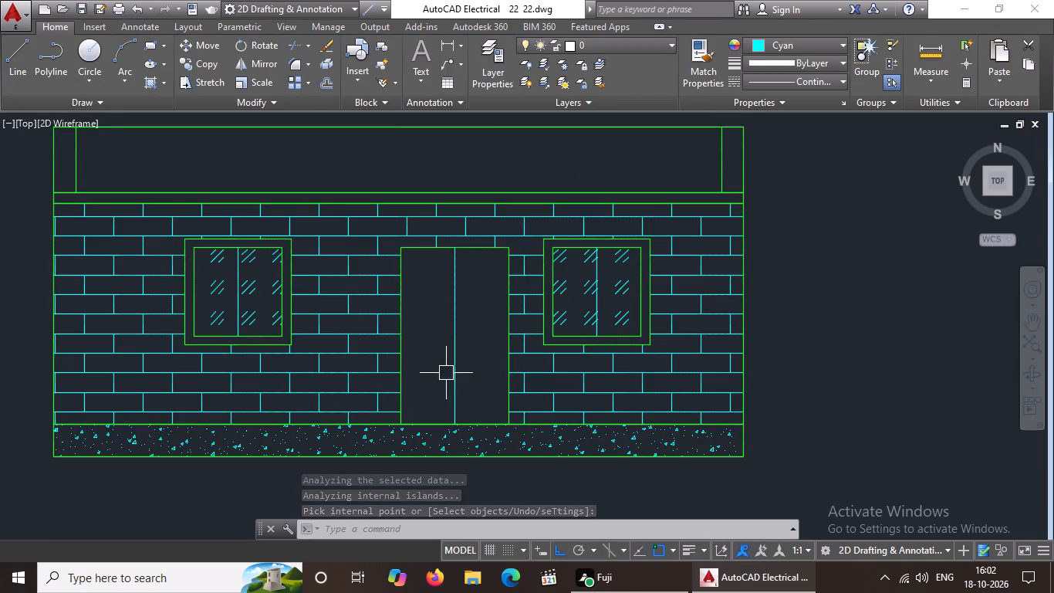
{"action": "left_click", "coordinate": [162, 82]}
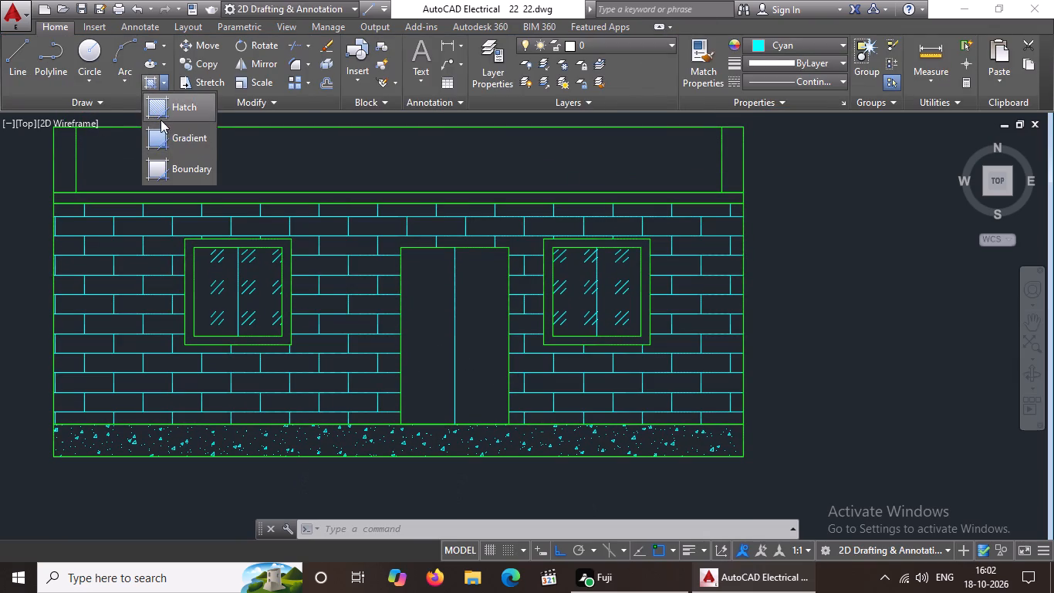
{"action": "left_click", "coordinate": [166, 112]}
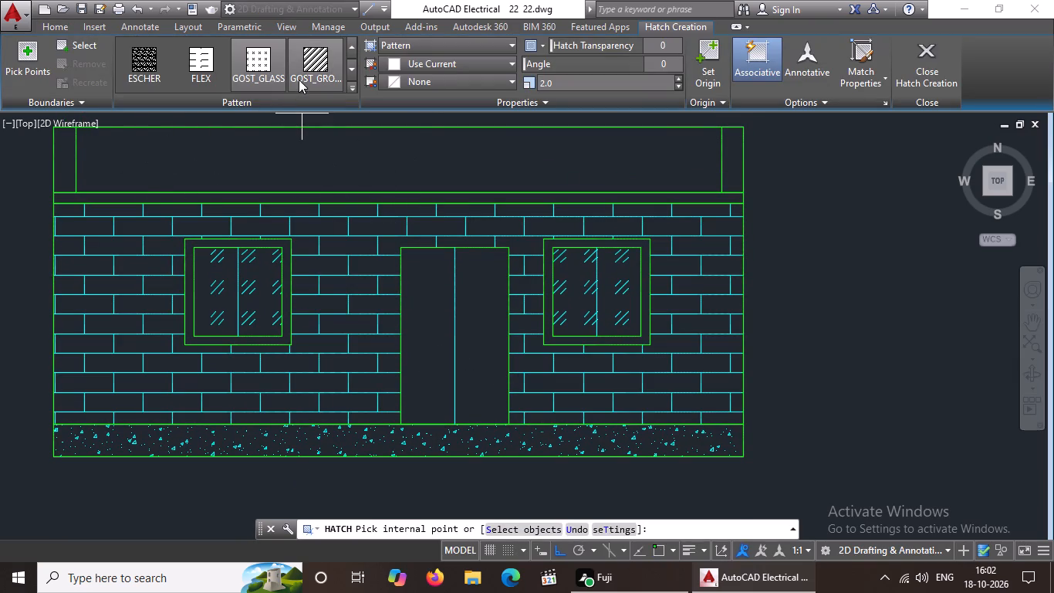
{"action": "scroll", "coordinate": [306, 64], "scroll_direction": "up", "scroll_amount": 3}
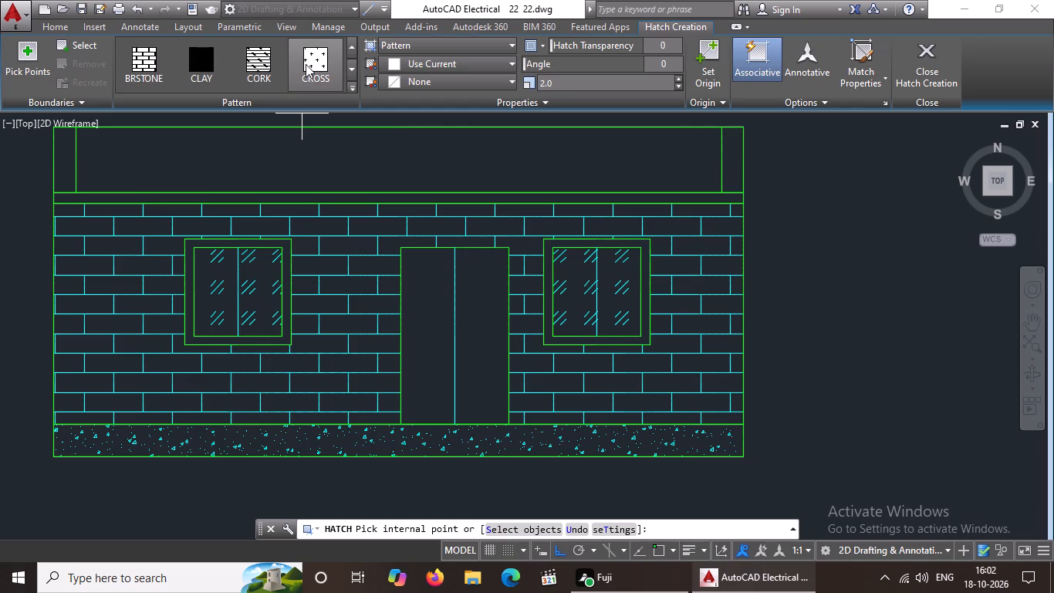
{"action": "scroll", "coordinate": [306, 64], "scroll_direction": "up", "scroll_amount": 3}
{"action": "scroll", "coordinate": [250, 53], "scroll_direction": "down", "scroll_amount": 2}
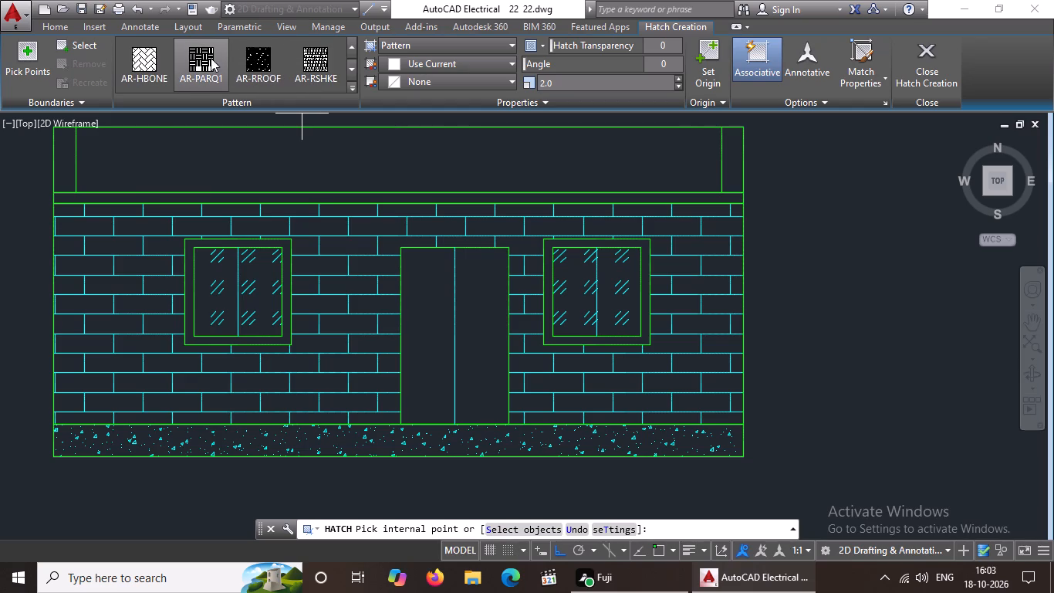
{"action": "left_click", "coordinate": [203, 58]}
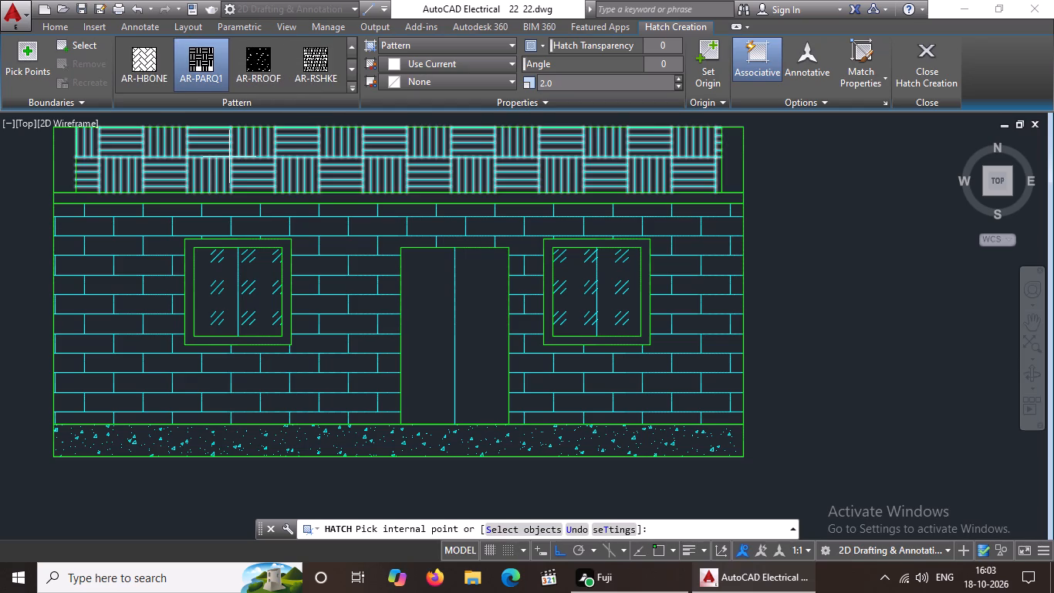
{"action": "left_click", "coordinate": [229, 157]}
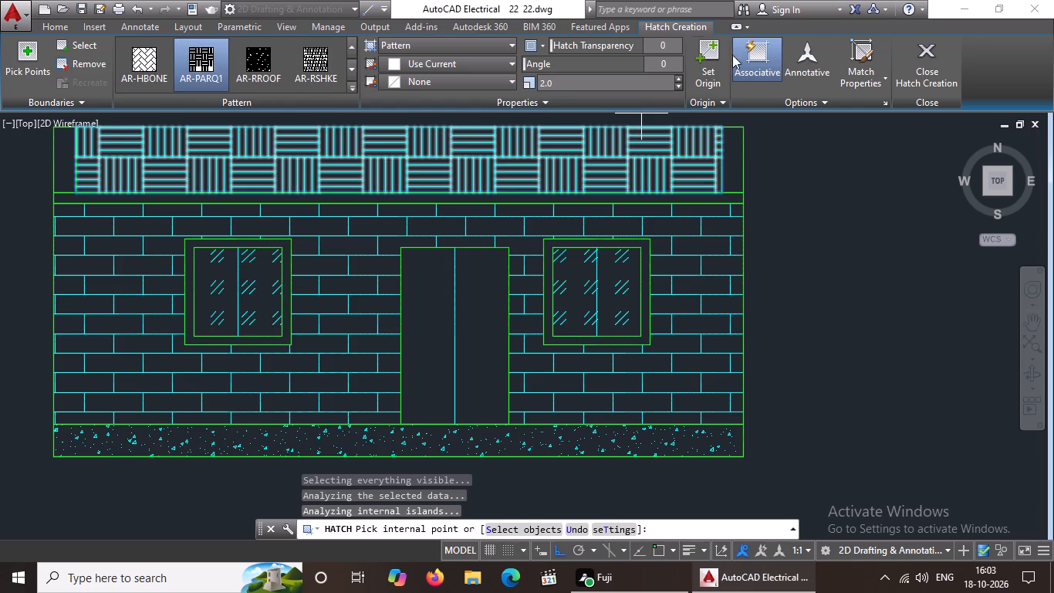
{"action": "left_click", "coordinate": [932, 75]}
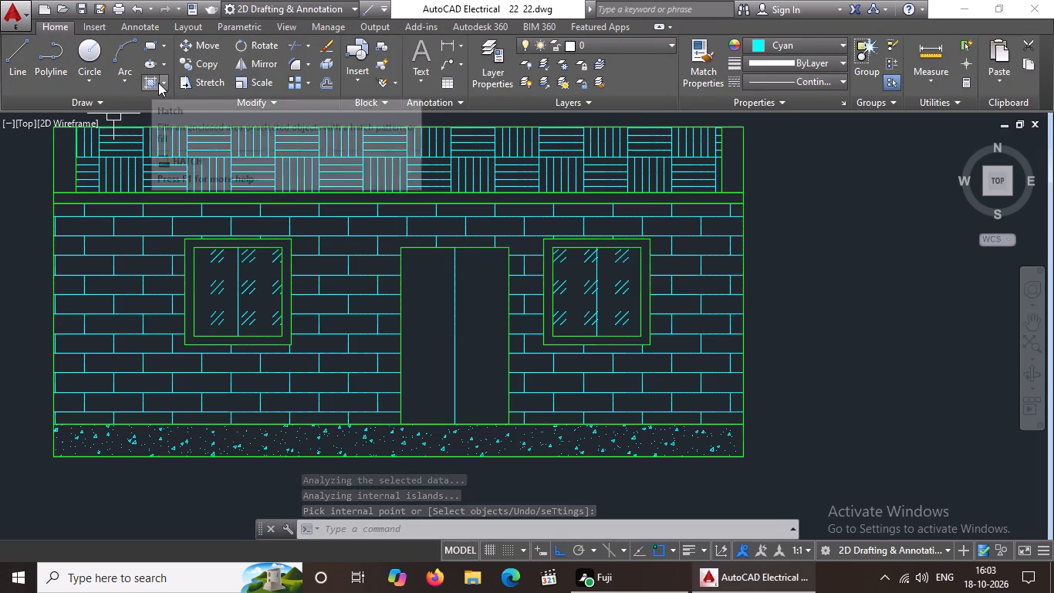
Fill the thin horizontal band between the parapet and the brick wall with a SOLID cyan hatch.
{"action": "left_click", "coordinate": [155, 83]}
{"action": "scroll", "coordinate": [184, 61], "scroll_direction": "up", "scroll_amount": 4}
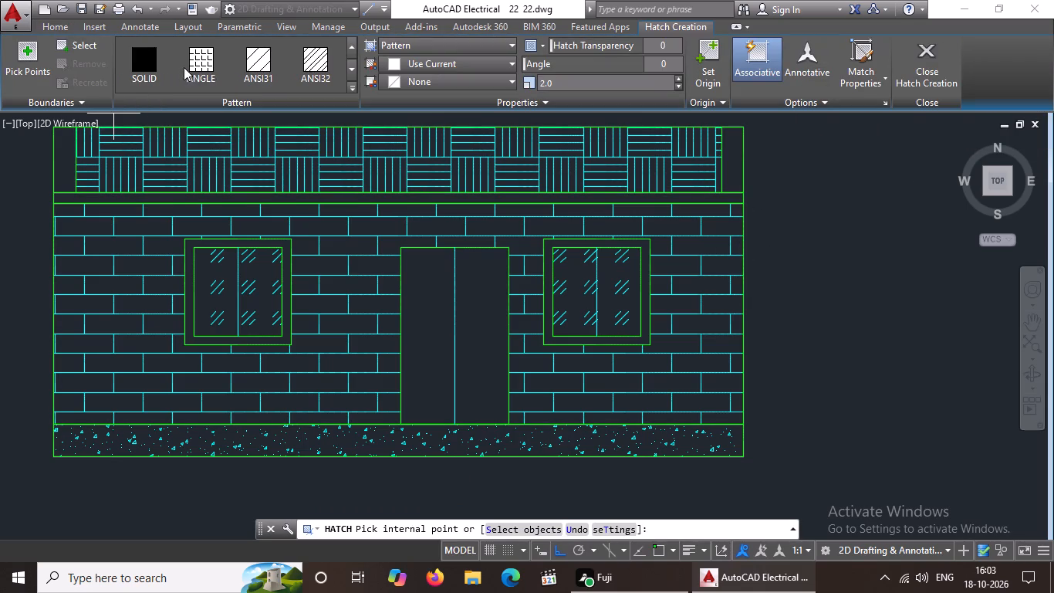
{"action": "scroll", "coordinate": [184, 67], "scroll_direction": "up", "scroll_amount": 2}
{"action": "left_click", "coordinate": [132, 65]}
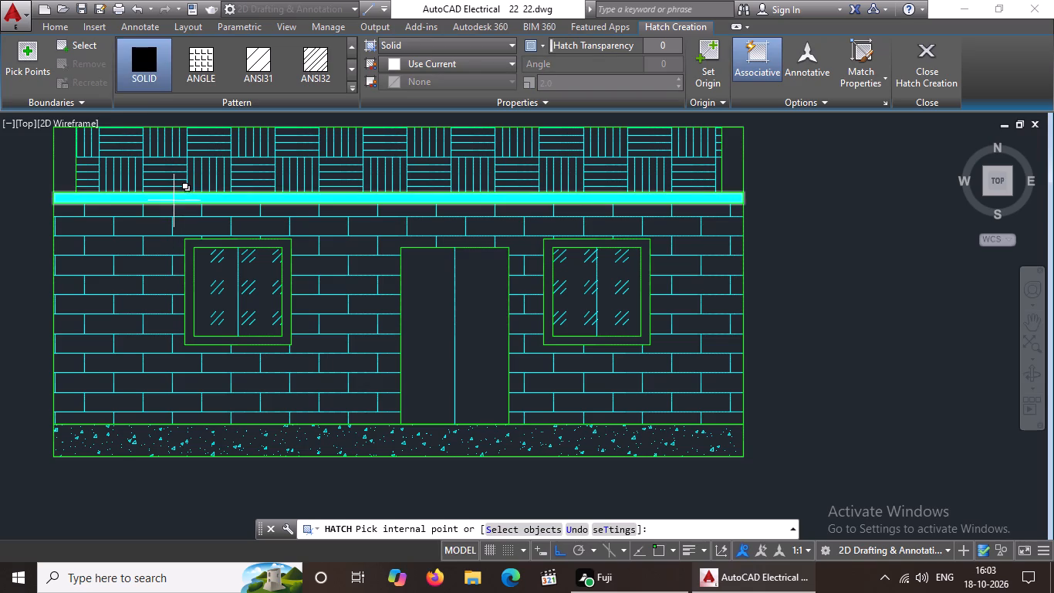
{"action": "scroll", "coordinate": [174, 200], "scroll_direction": "up", "scroll_amount": 2}
{"action": "left_click", "coordinate": [174, 201]}
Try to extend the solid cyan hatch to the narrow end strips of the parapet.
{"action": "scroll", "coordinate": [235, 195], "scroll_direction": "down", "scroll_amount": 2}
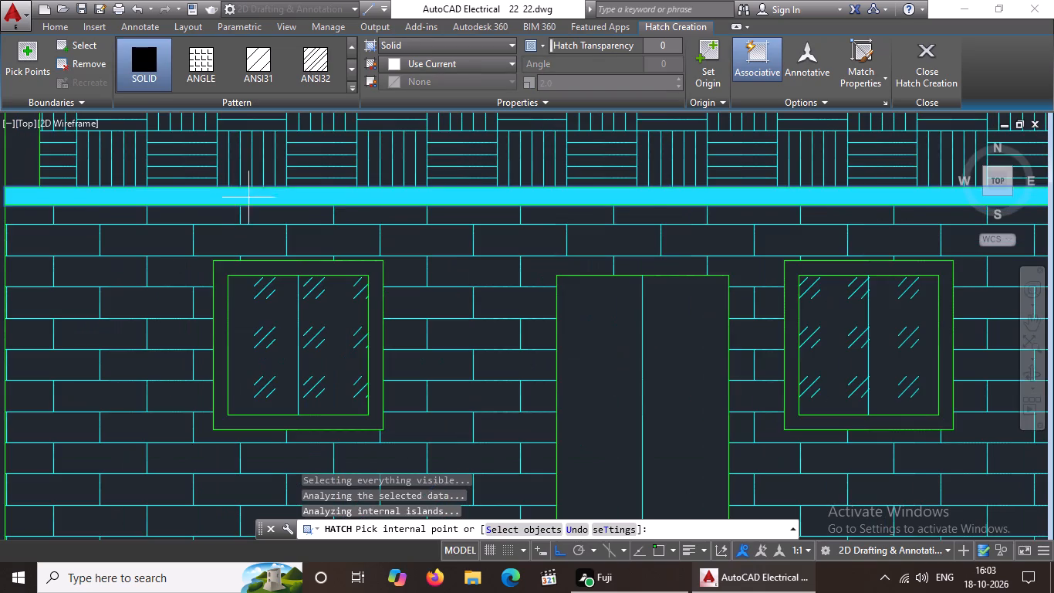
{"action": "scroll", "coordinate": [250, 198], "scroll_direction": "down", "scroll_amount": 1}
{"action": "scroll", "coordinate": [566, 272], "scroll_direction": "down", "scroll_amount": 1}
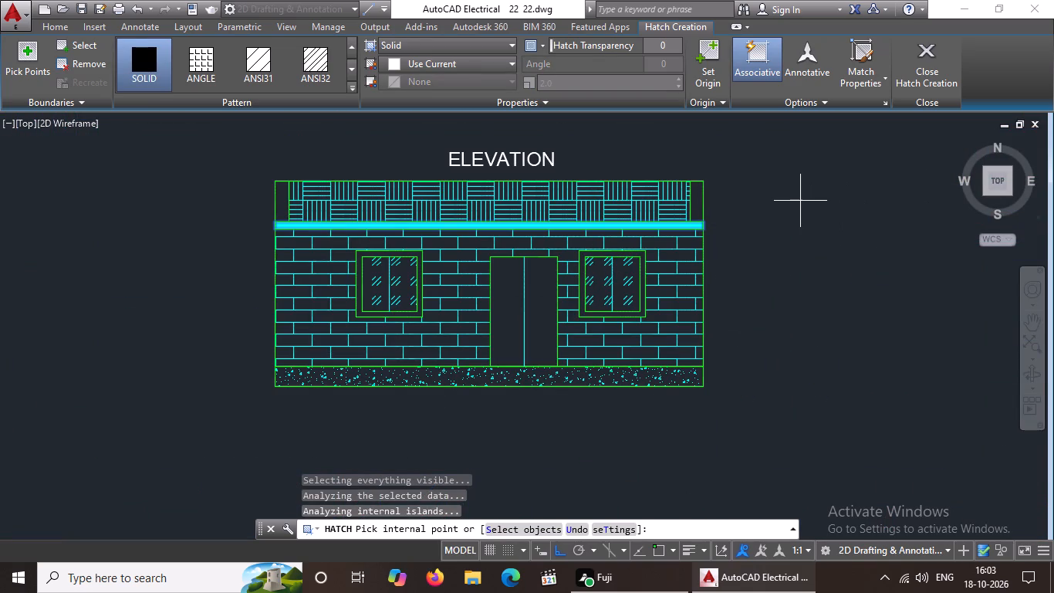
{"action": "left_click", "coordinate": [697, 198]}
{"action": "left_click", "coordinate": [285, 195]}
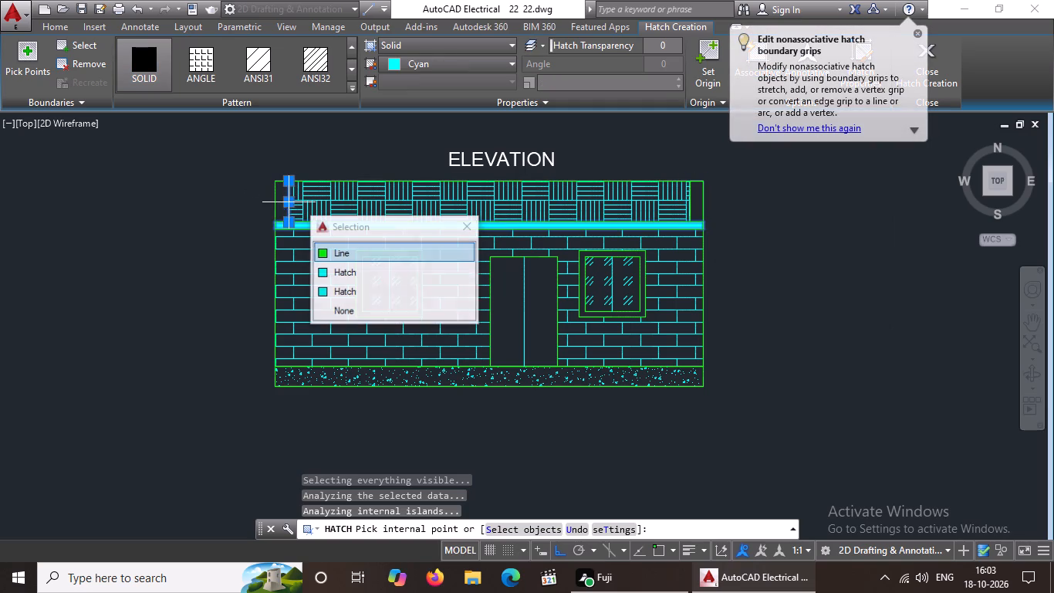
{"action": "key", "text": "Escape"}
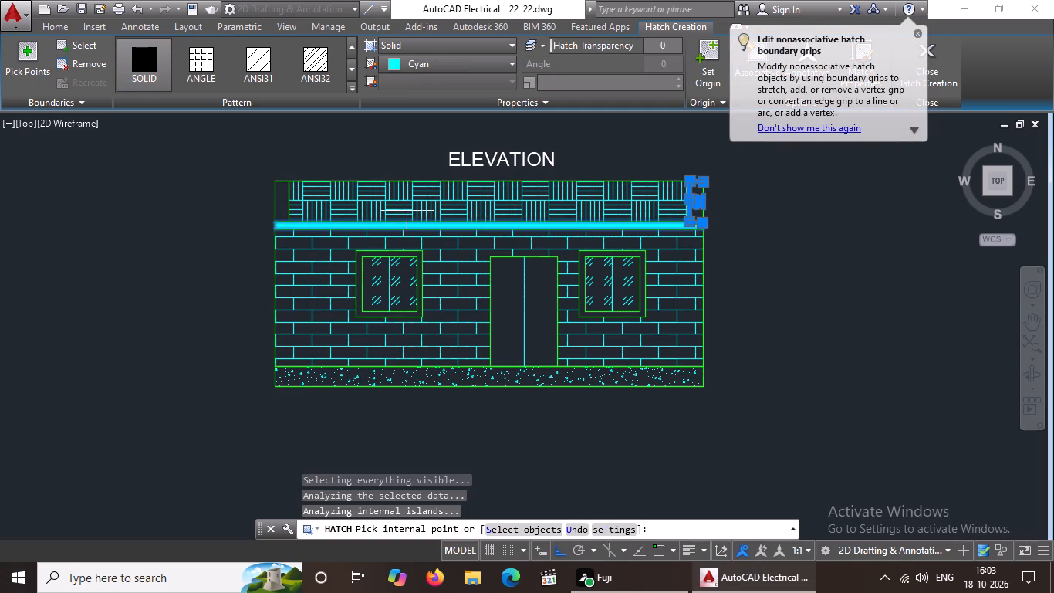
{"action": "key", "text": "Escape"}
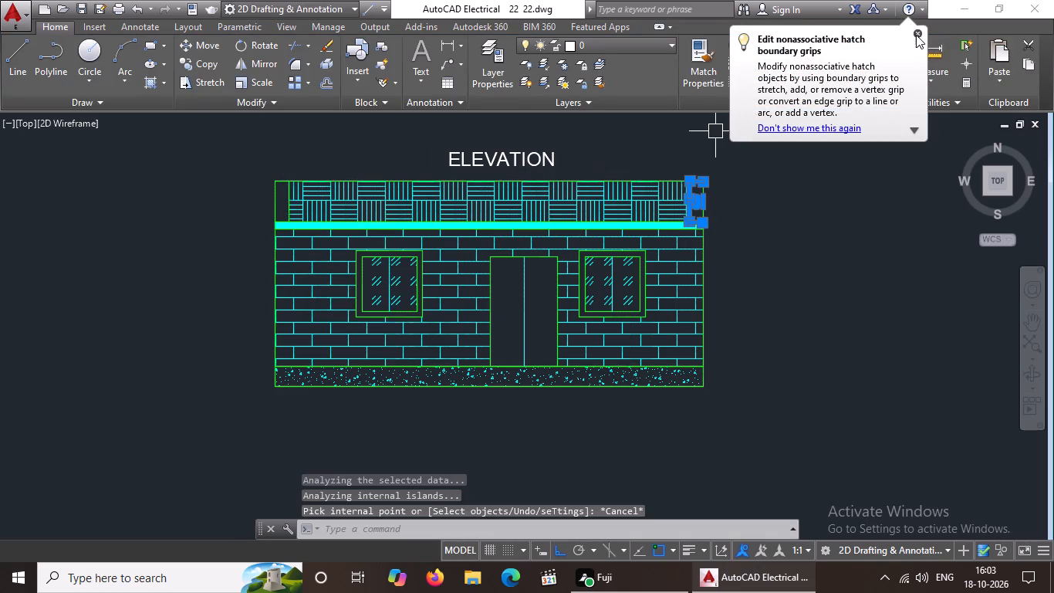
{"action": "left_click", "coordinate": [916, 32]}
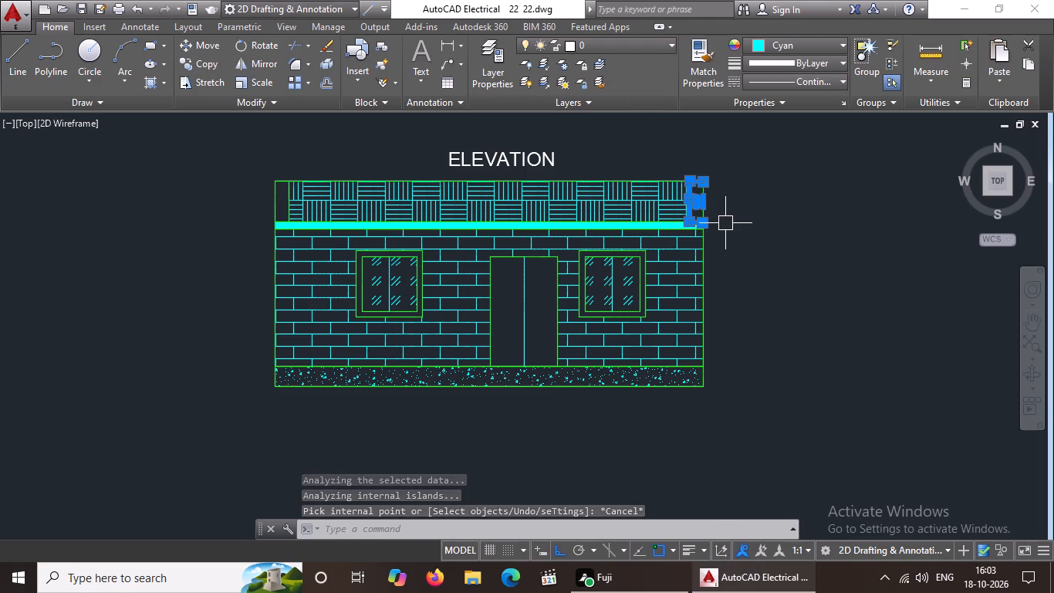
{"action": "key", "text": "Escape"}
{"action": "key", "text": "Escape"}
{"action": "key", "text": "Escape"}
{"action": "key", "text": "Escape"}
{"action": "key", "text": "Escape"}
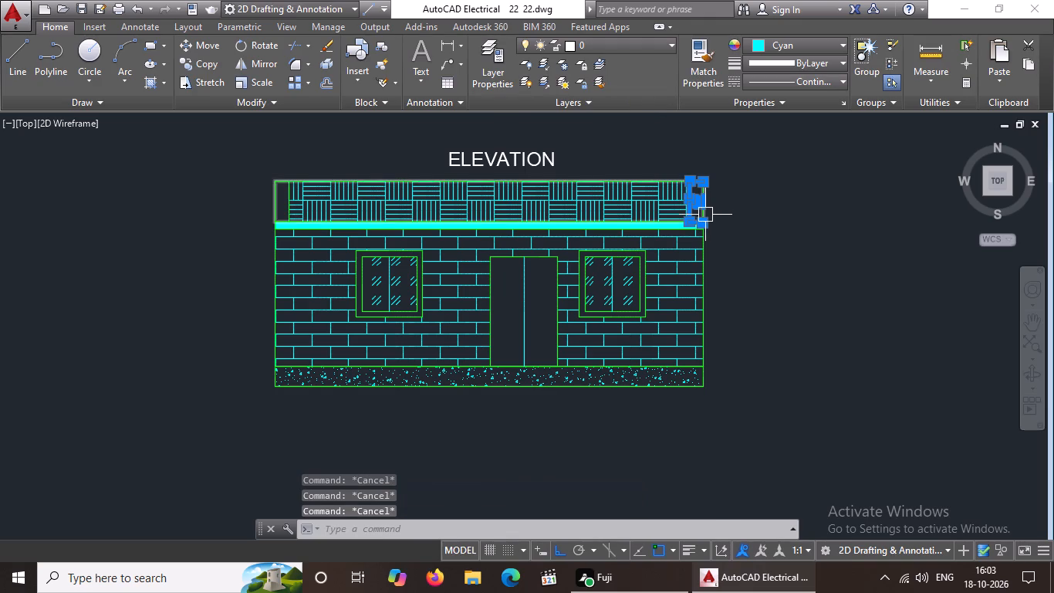
Hatch both door leaves in the elevation with the ANSI31 pattern at angle 90 and scale 5.
{"action": "scroll", "coordinate": [705, 215], "scroll_direction": "up", "scroll_amount": 1}
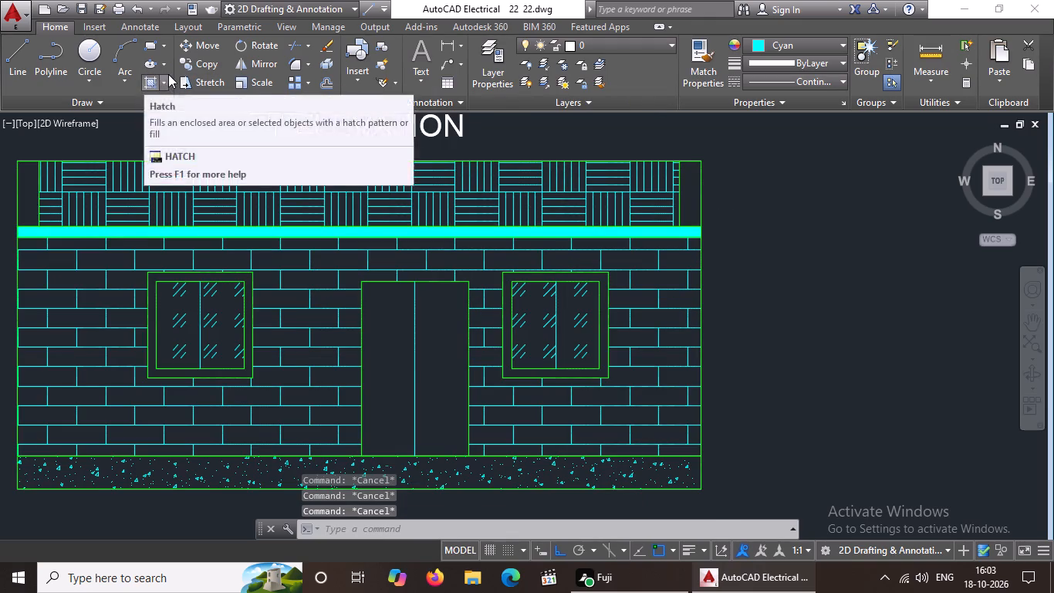
{"action": "scroll", "coordinate": [719, 225], "scroll_direction": "down", "scroll_amount": 1}
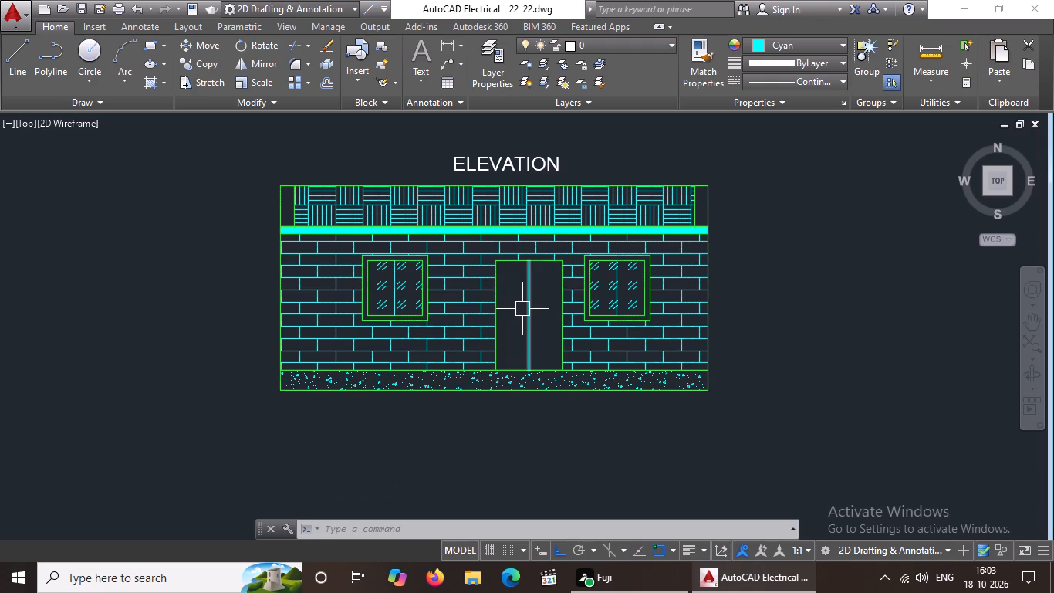
{"action": "scroll", "coordinate": [545, 313], "scroll_direction": "up", "scroll_amount": 1}
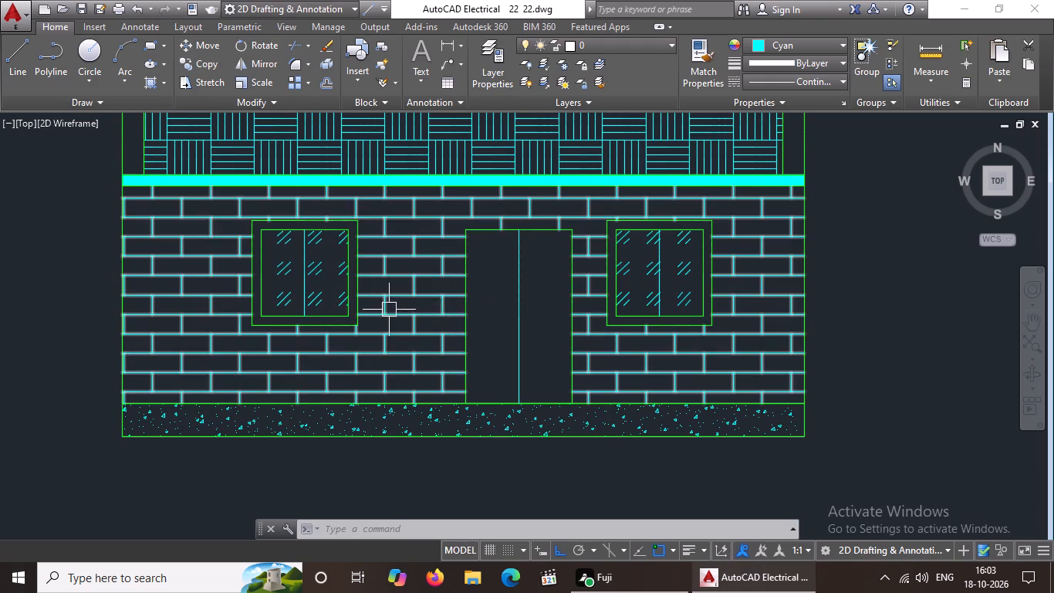
{"action": "left_click", "coordinate": [164, 81]}
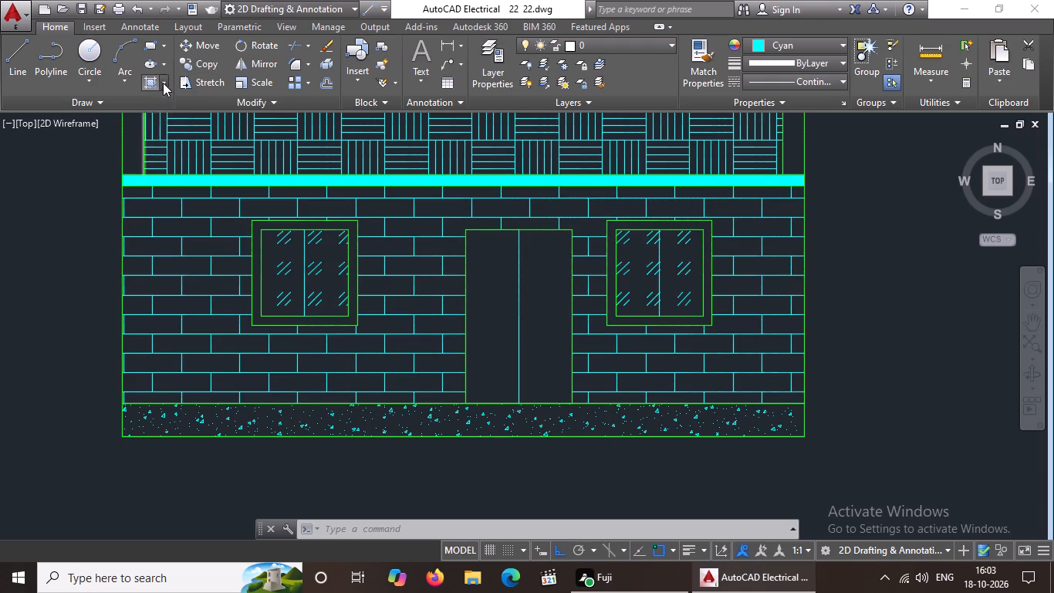
{"action": "left_click", "coordinate": [180, 114]}
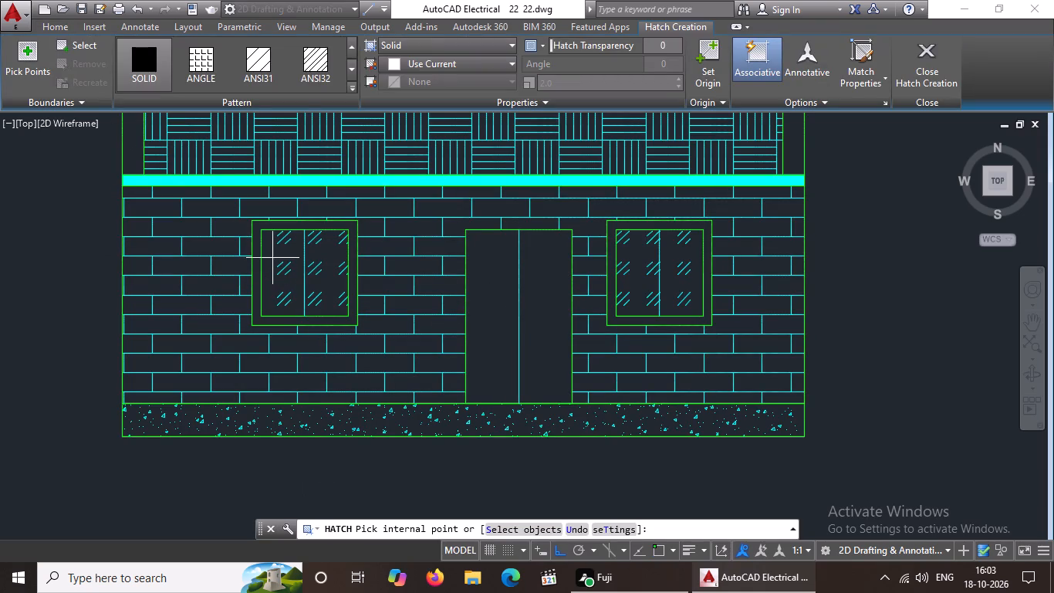
{"action": "scroll", "coordinate": [286, 56], "scroll_direction": "down", "scroll_amount": 1}
{"action": "scroll", "coordinate": [285, 56], "scroll_direction": "up", "scroll_amount": 1}
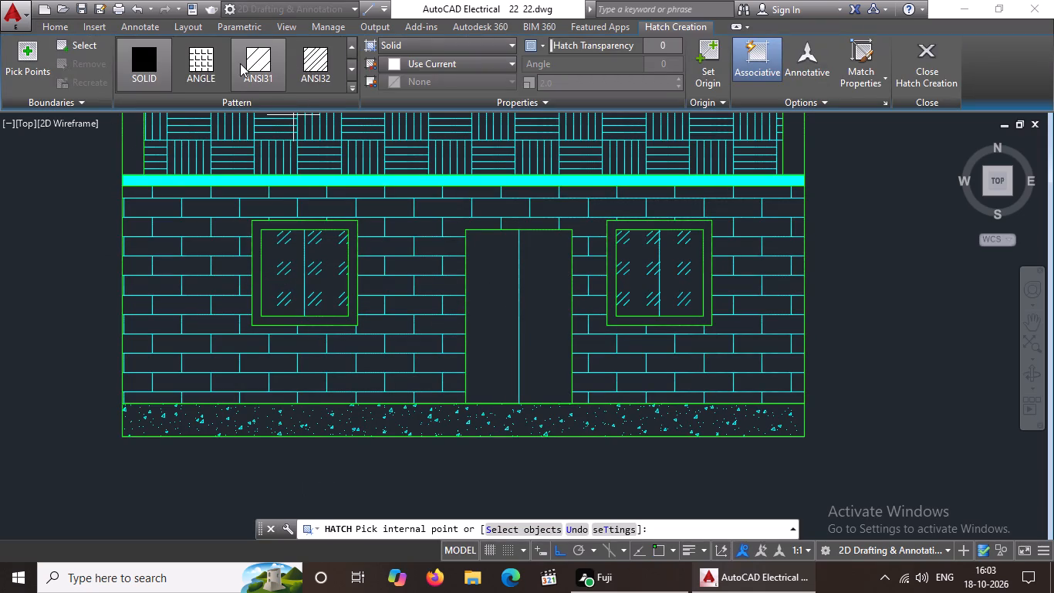
{"action": "left_click", "coordinate": [258, 59]}
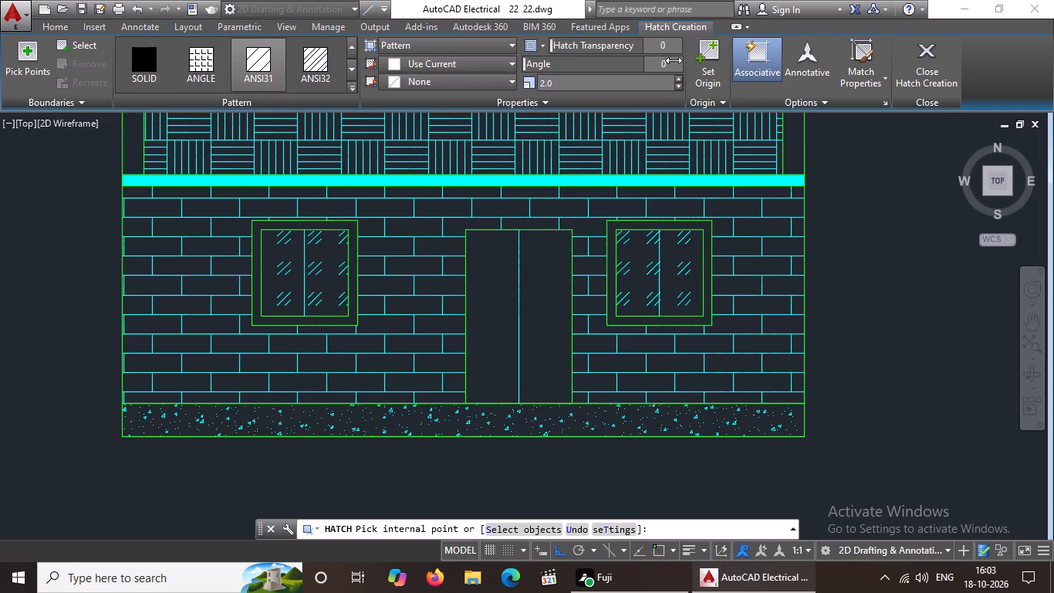
{"action": "left_click", "coordinate": [668, 66]}
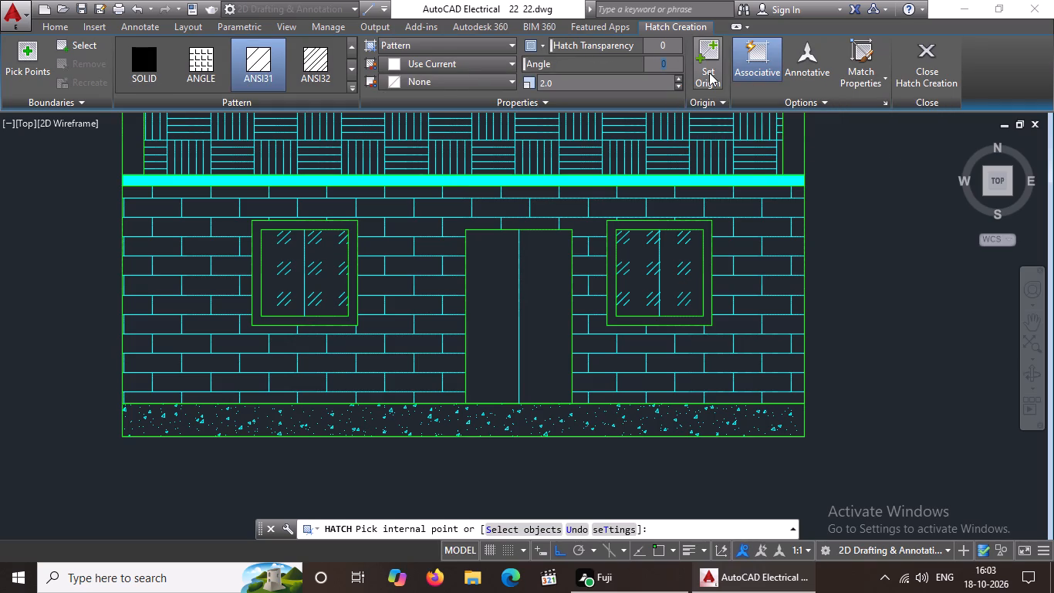
{"action": "key", "text": "BackSpace"}
{"action": "key", "text": "BackSpace"}
{"action": "type", "text": "90"}
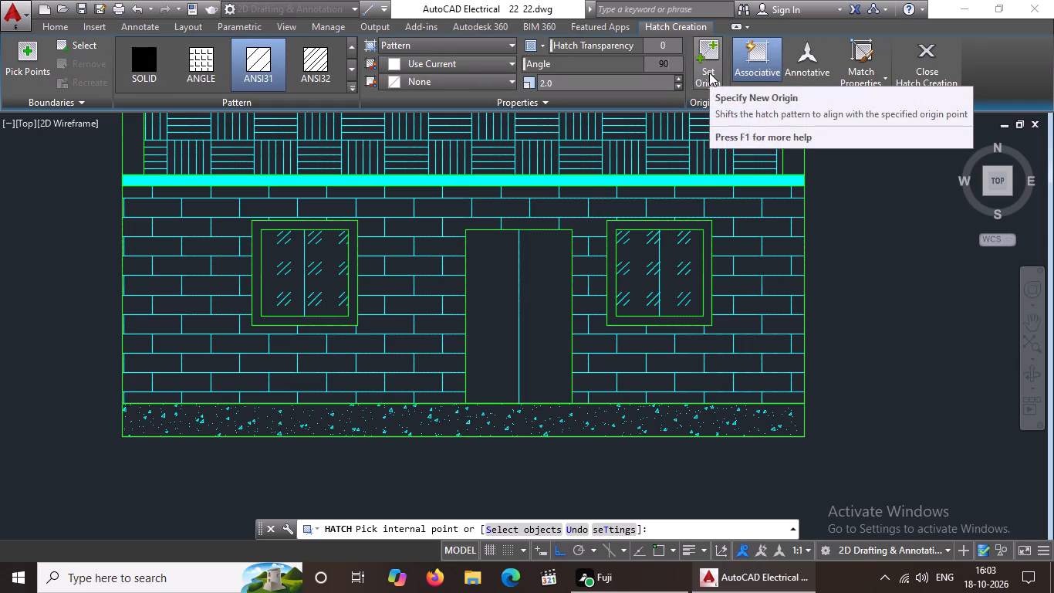
{"action": "key", "text": "Return"}
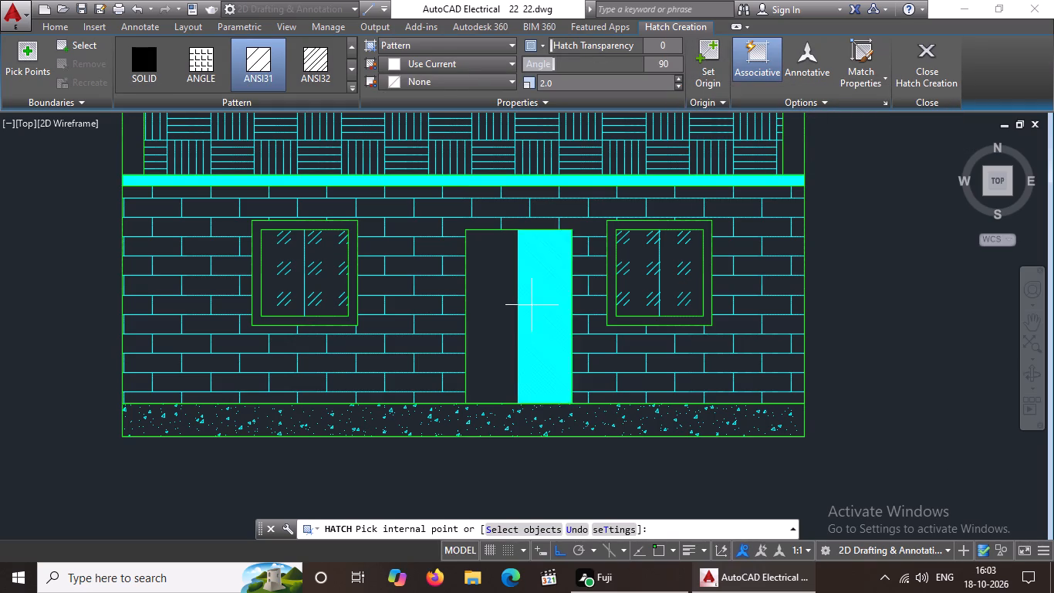
{"action": "left_click", "coordinate": [581, 76]}
{"action": "left_click", "coordinate": [581, 81]}
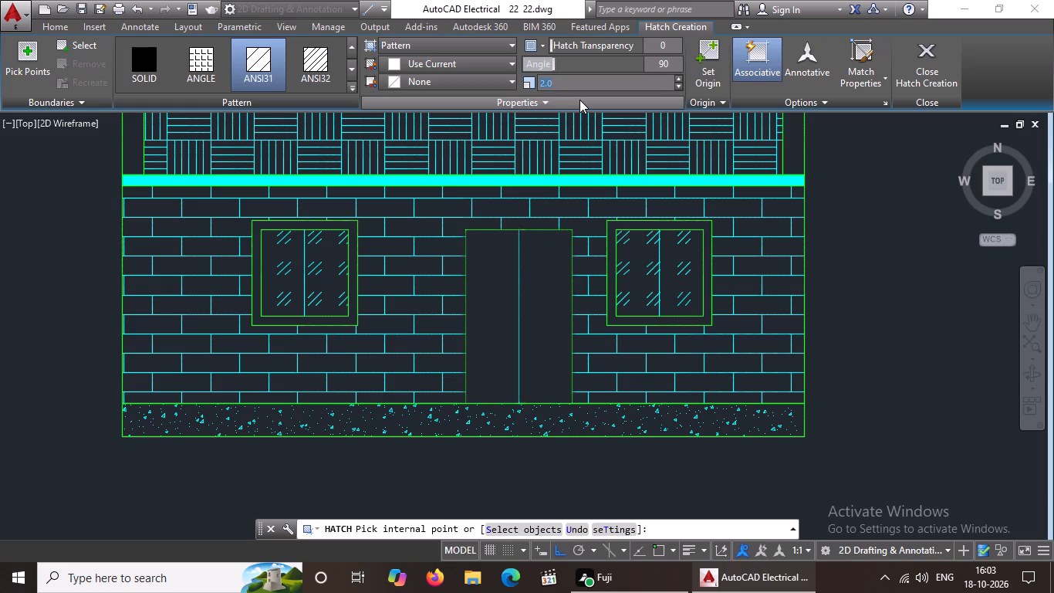
{"action": "key", "text": "BackSpace"}
{"action": "key", "text": "BackSpace"}
{"action": "key", "text": "BackSpace"}
{"action": "key", "text": "5"}
{"action": "key", "text": "Return"}
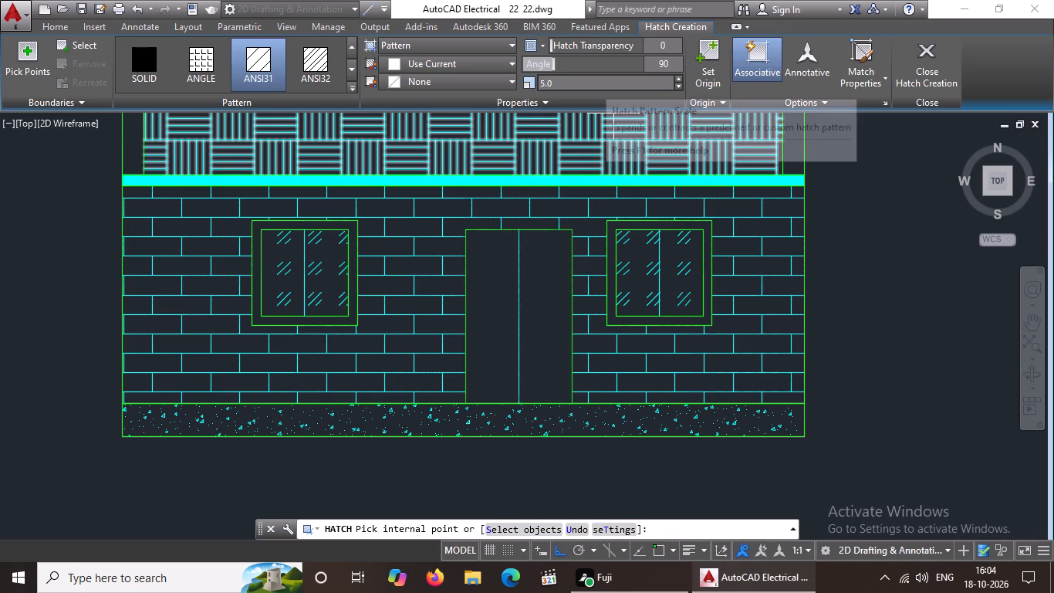
{"action": "left_click", "coordinate": [501, 294]}
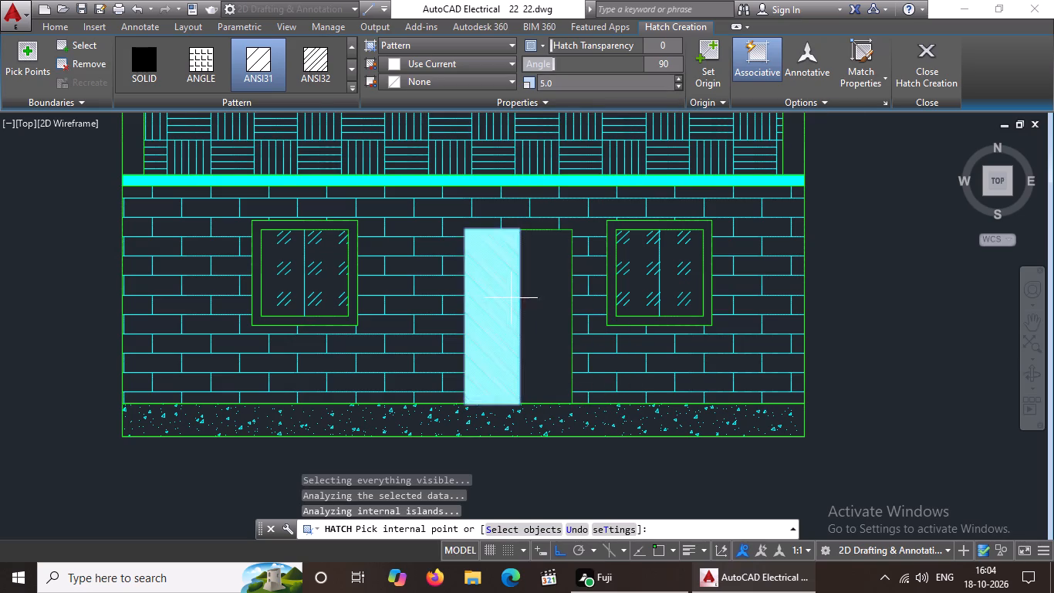
{"action": "left_click", "coordinate": [538, 317]}
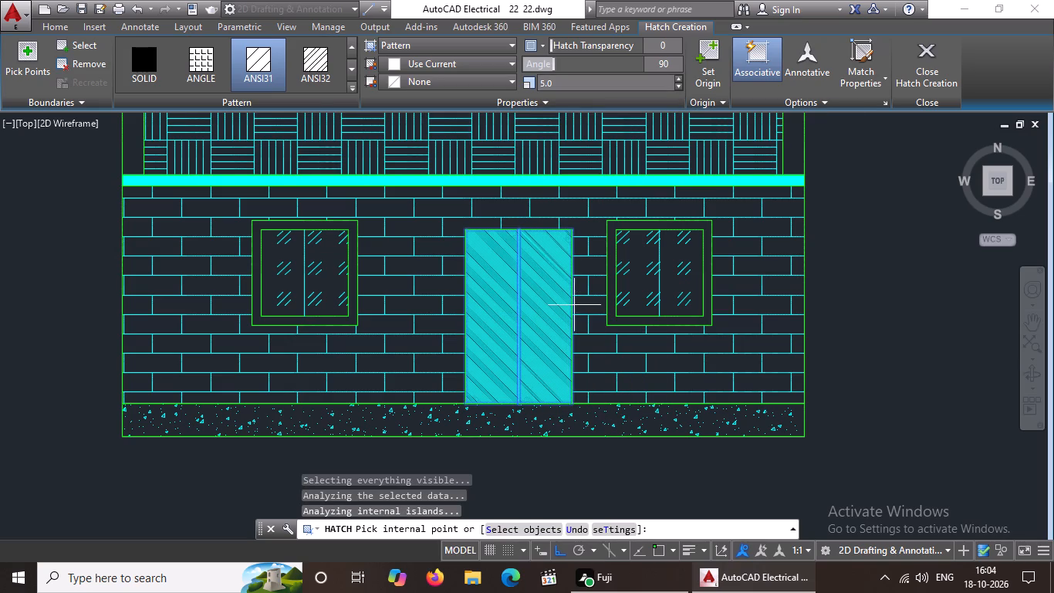
{"action": "left_click", "coordinate": [924, 56]}
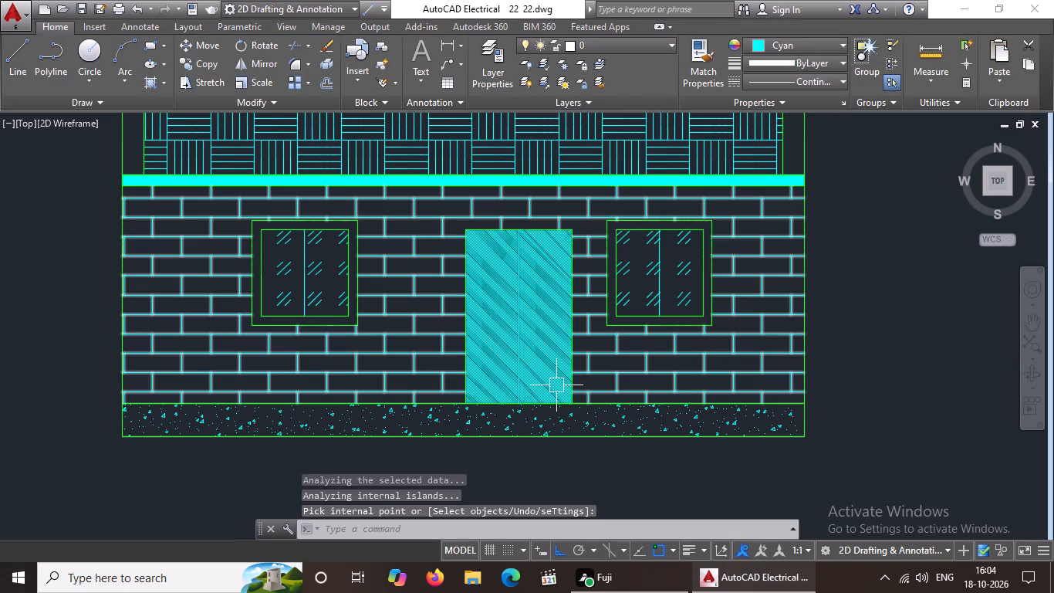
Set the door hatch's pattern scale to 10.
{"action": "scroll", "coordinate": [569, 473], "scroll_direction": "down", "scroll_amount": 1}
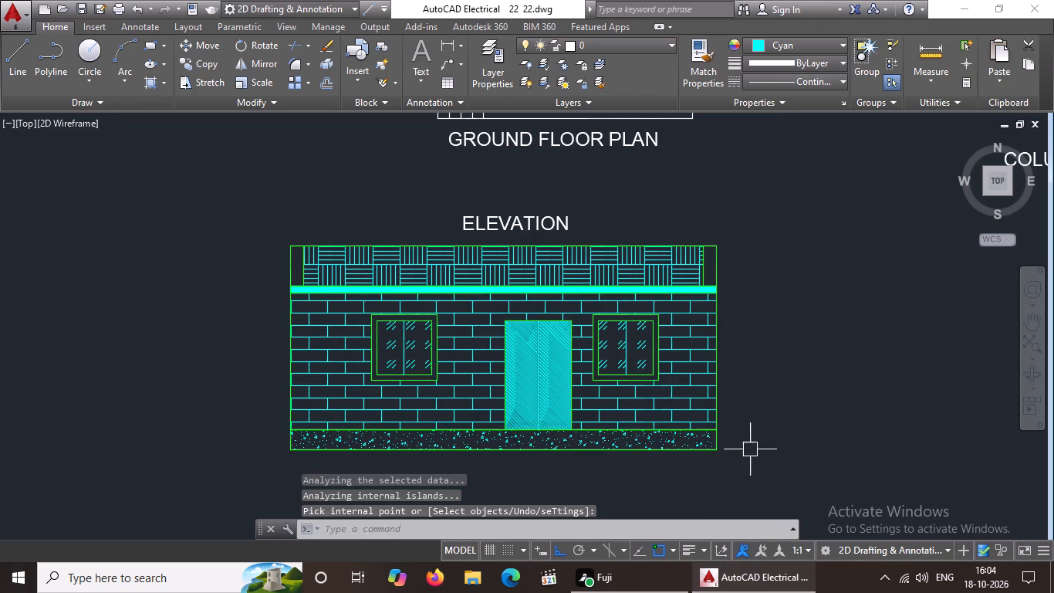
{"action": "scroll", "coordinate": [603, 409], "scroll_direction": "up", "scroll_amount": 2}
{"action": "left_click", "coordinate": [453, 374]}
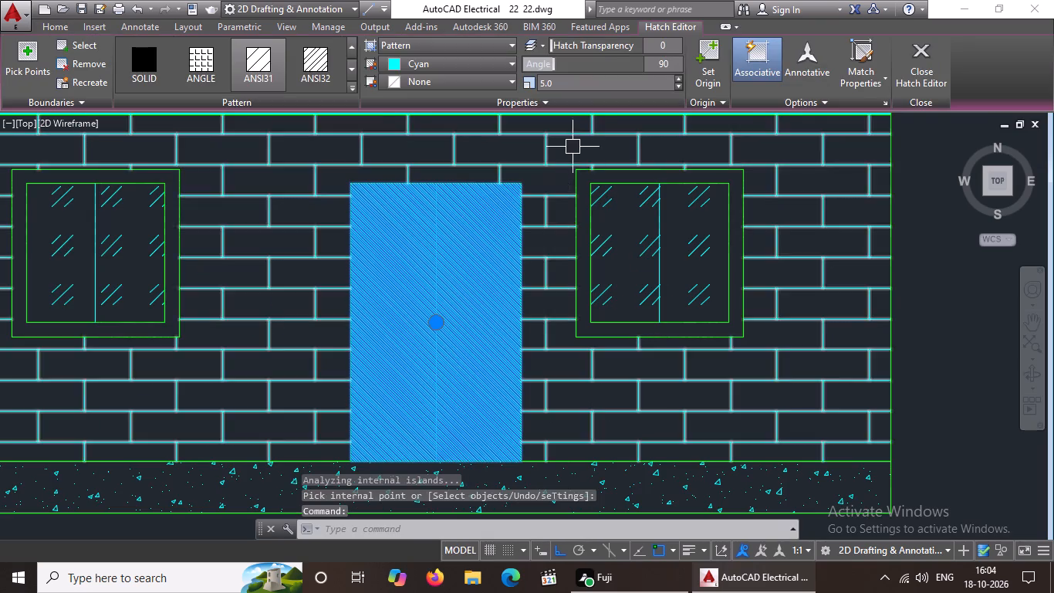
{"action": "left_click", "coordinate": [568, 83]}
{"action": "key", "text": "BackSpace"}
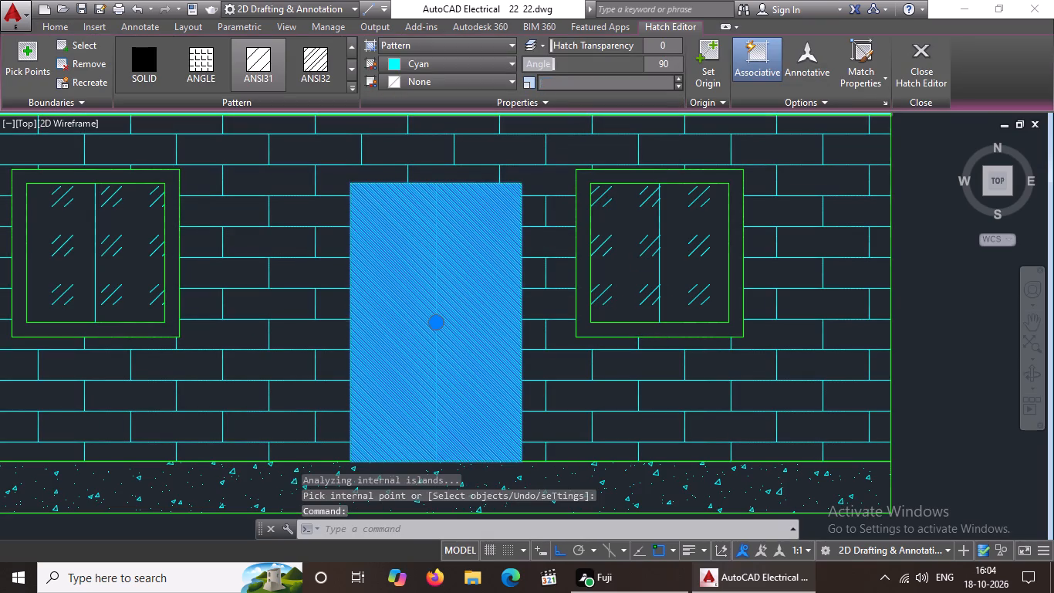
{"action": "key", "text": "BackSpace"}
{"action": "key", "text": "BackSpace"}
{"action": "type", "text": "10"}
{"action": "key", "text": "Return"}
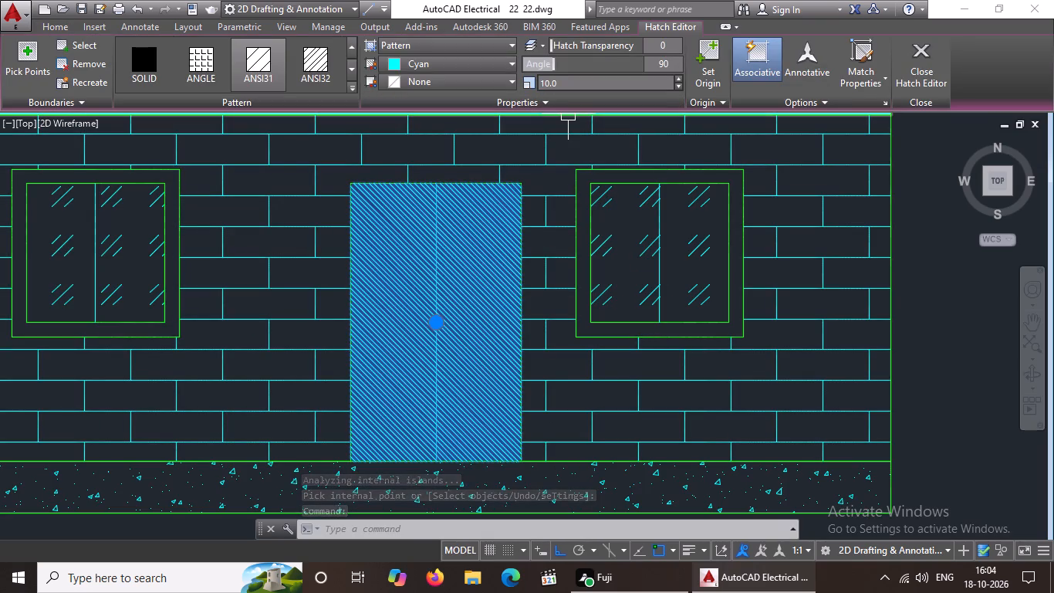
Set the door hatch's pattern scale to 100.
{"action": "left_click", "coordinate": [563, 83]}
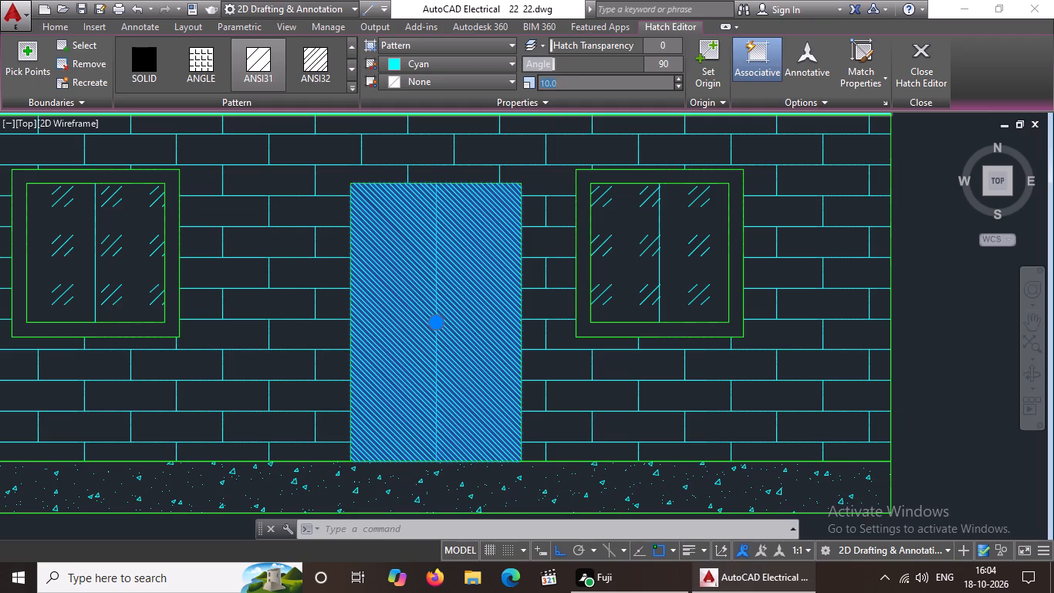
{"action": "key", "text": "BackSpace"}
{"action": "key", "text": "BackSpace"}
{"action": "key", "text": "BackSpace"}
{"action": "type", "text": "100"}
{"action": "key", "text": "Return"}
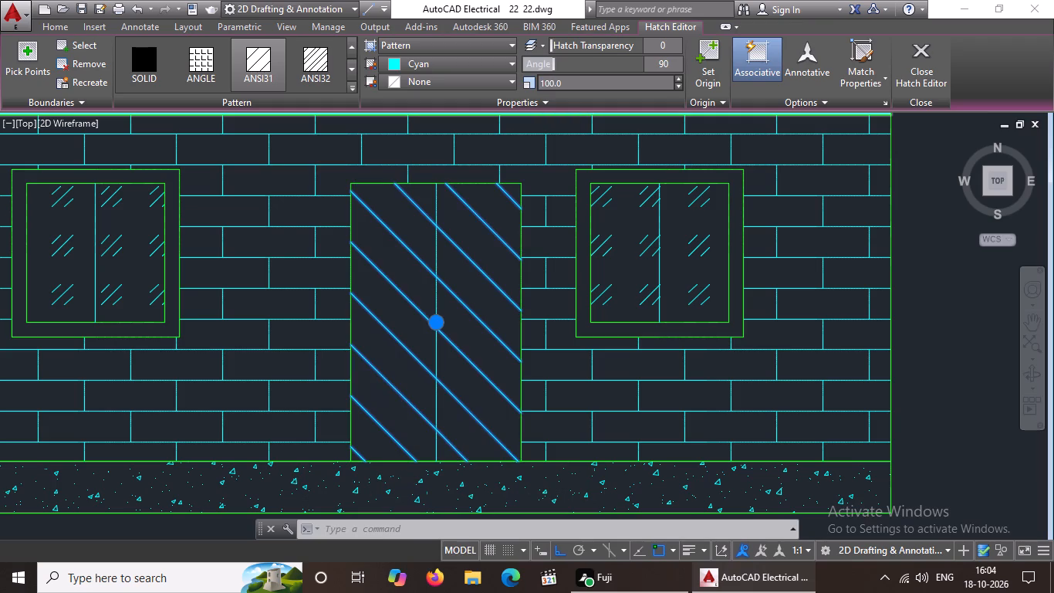
Set the door hatch's pattern scale to 50 and finish editing the hatch.
{"action": "left_click", "coordinate": [578, 82]}
{"action": "key", "text": "BackSpace"}
{"action": "key", "text": "BackSpace"}
{"action": "key", "text": "BackSpace"}
{"action": "key", "text": "BackSpace"}
{"action": "type", "text": "50"}
{"action": "key", "text": "Return"}
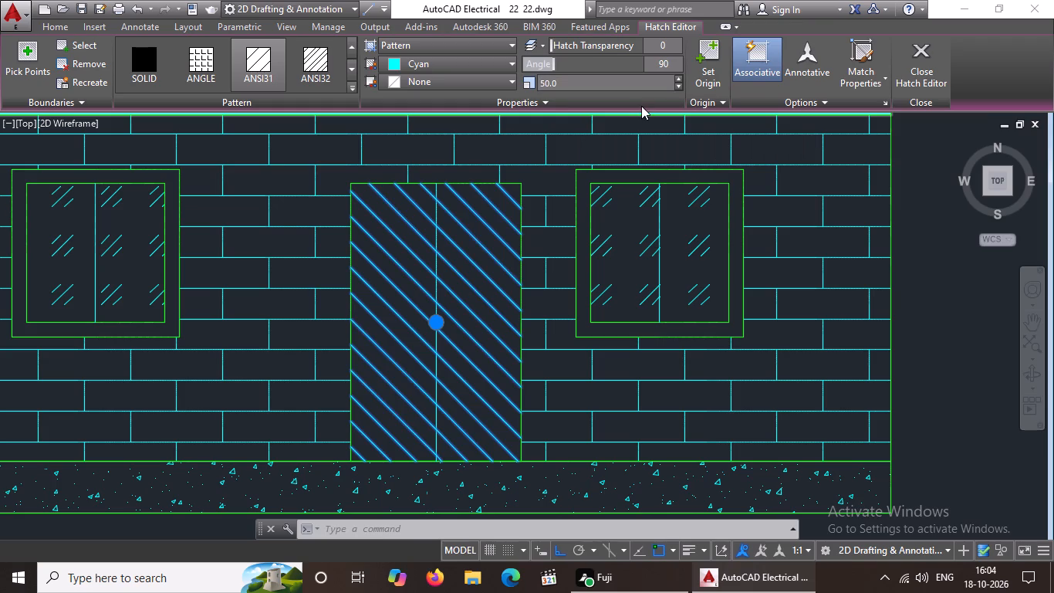
{"action": "scroll", "coordinate": [492, 318], "scroll_direction": "down", "scroll_amount": 1}
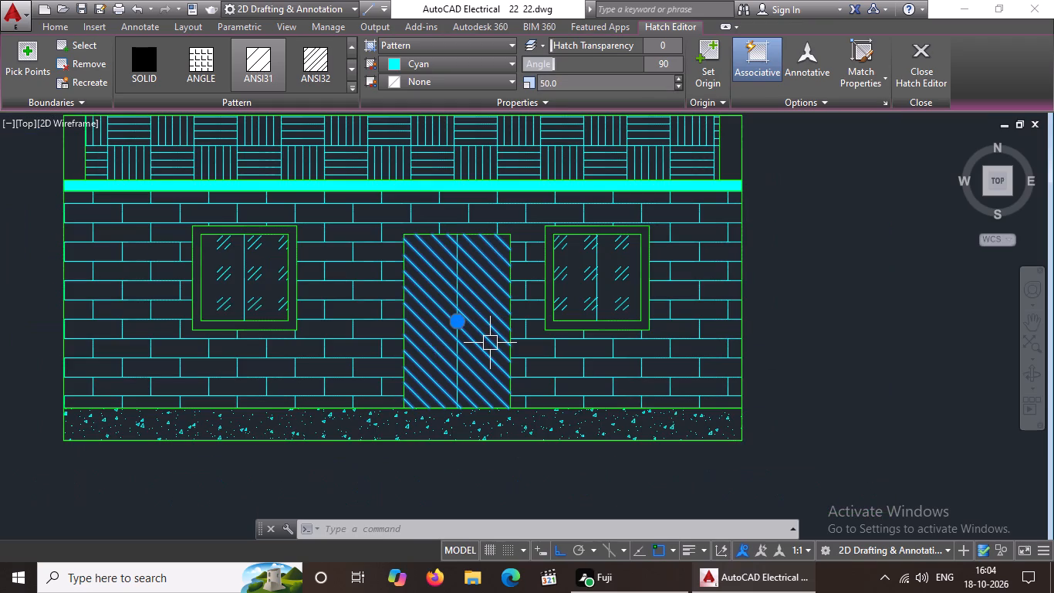
{"action": "left_click", "coordinate": [911, 74]}
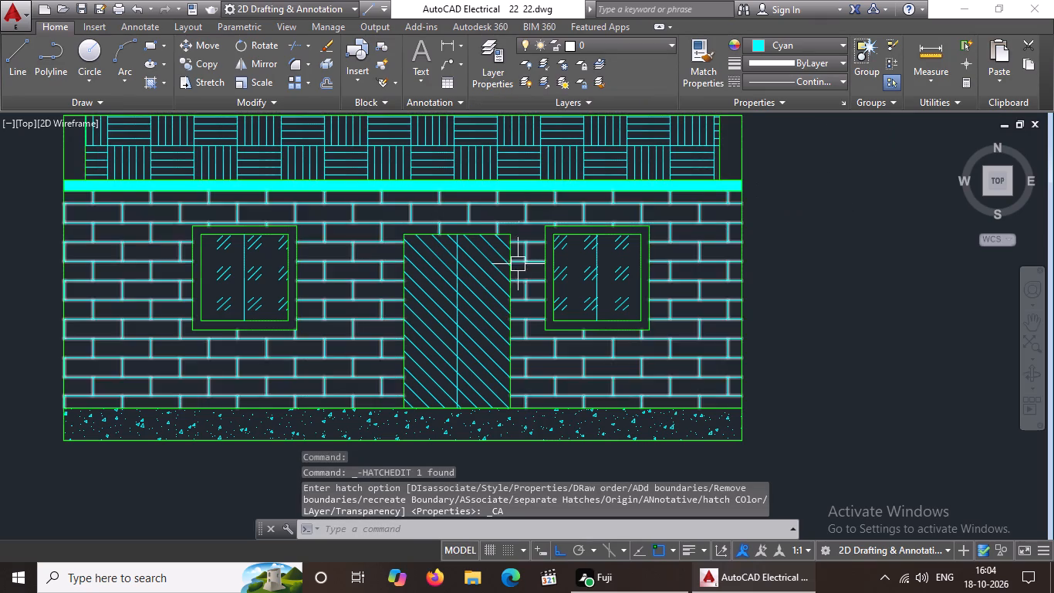
Set the elevation door hatch's angle to 45 and finish editing it.
{"action": "left_click", "coordinate": [485, 317]}
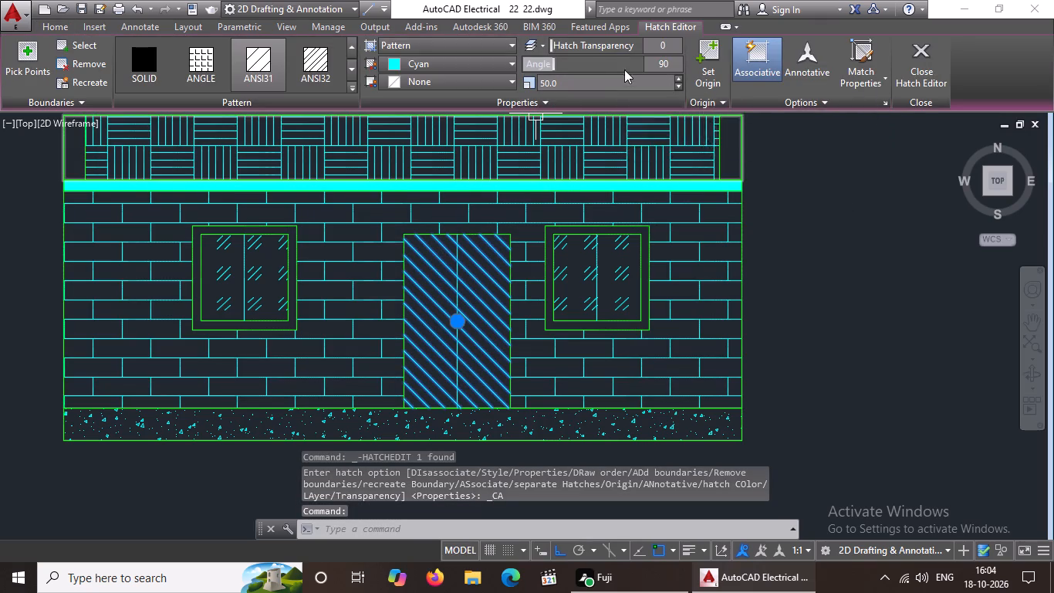
{"action": "left_click", "coordinate": [667, 64]}
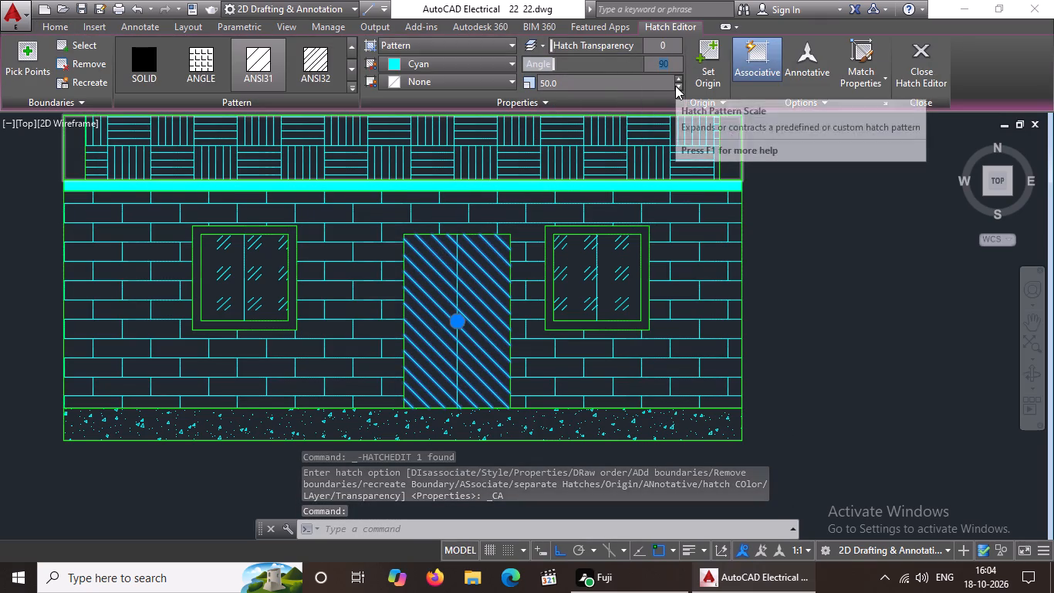
{"action": "key", "text": "BackSpace"}
{"action": "key", "text": "BackSpace"}
{"action": "key", "text": "BackSpace"}
{"action": "key", "text": "BackSpace"}
{"action": "type", "text": "45"}
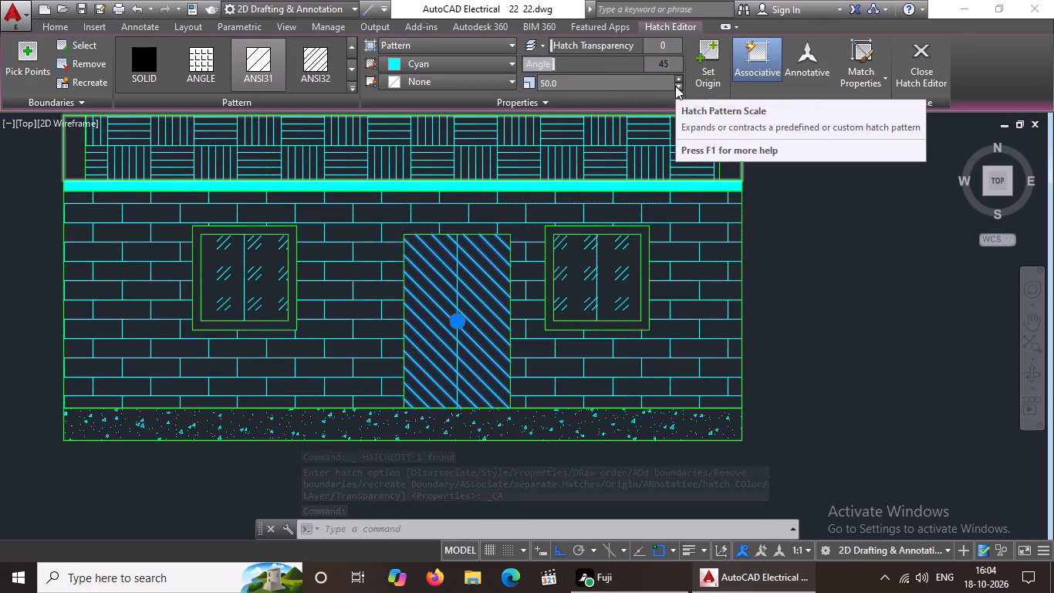
{"action": "key", "text": "Return"}
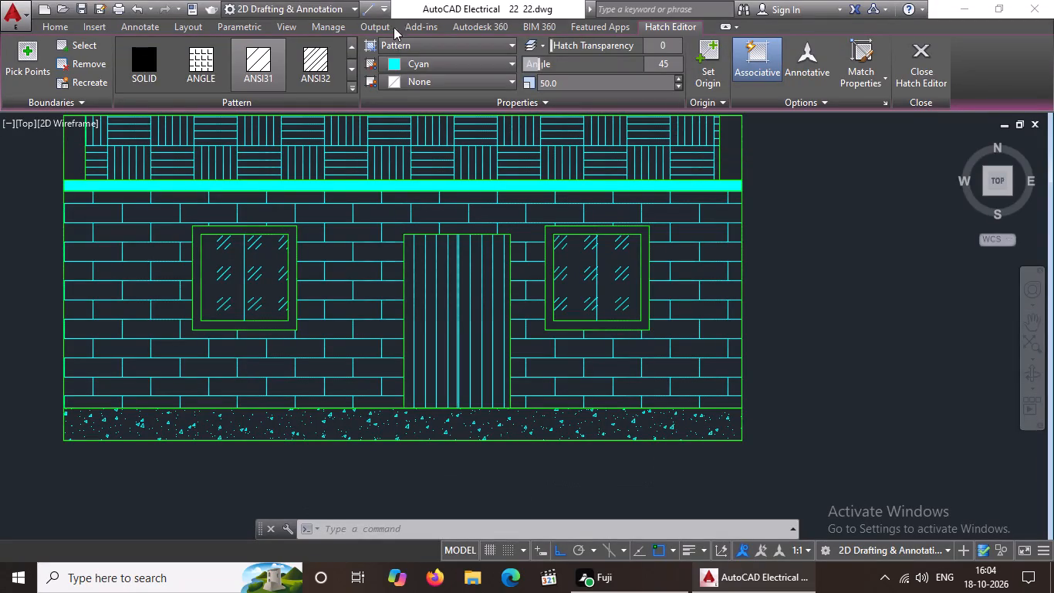
{"action": "key", "text": "Escape"}
Draw a handle on the right door leaf: a horizontal line about 1'-2 1/2" long with a short vertical line down from it.
{"action": "scroll", "coordinate": [446, 269], "scroll_direction": "down", "scroll_amount": 2}
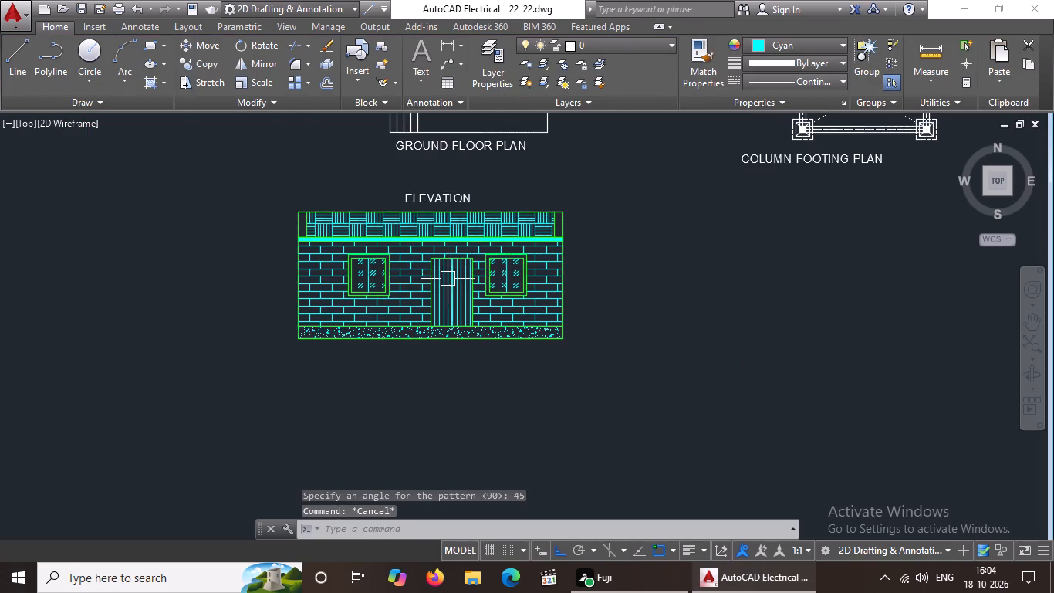
{"action": "scroll", "coordinate": [448, 280], "scroll_direction": "up", "scroll_amount": 3}
{"action": "scroll", "coordinate": [443, 284], "scroll_direction": "down", "scroll_amount": 1}
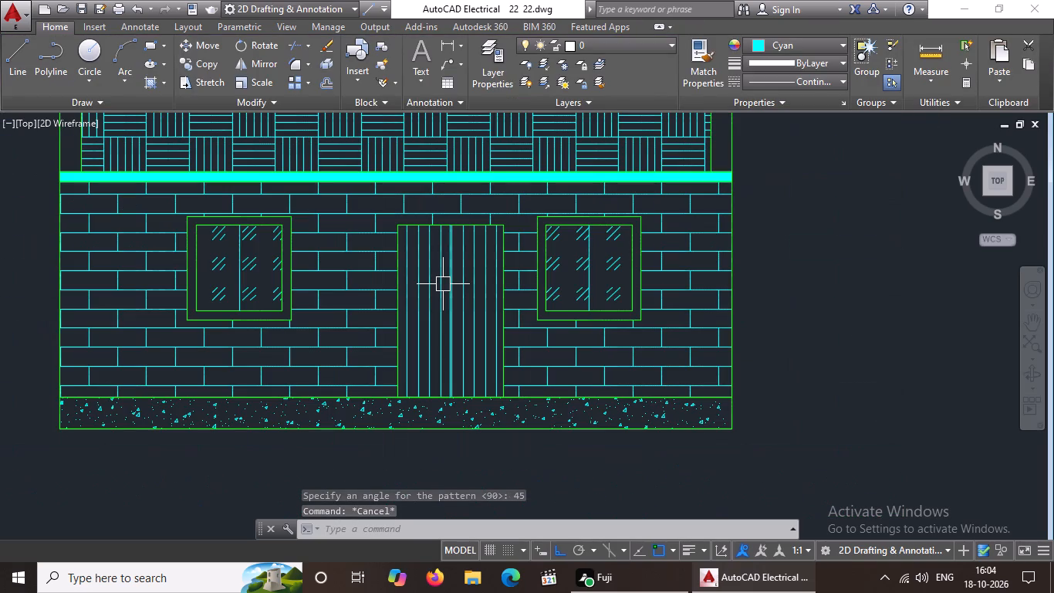
{"action": "middle_click_drag", "start_coordinate": [442, 349], "coordinate": [442, 378]}
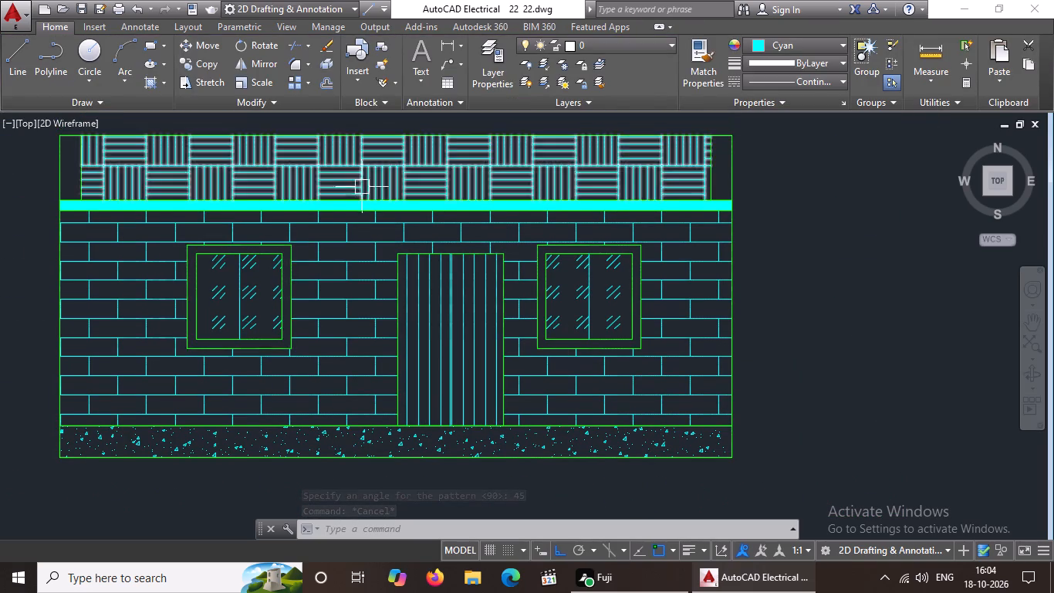
{"action": "left_click", "coordinate": [23, 63]}
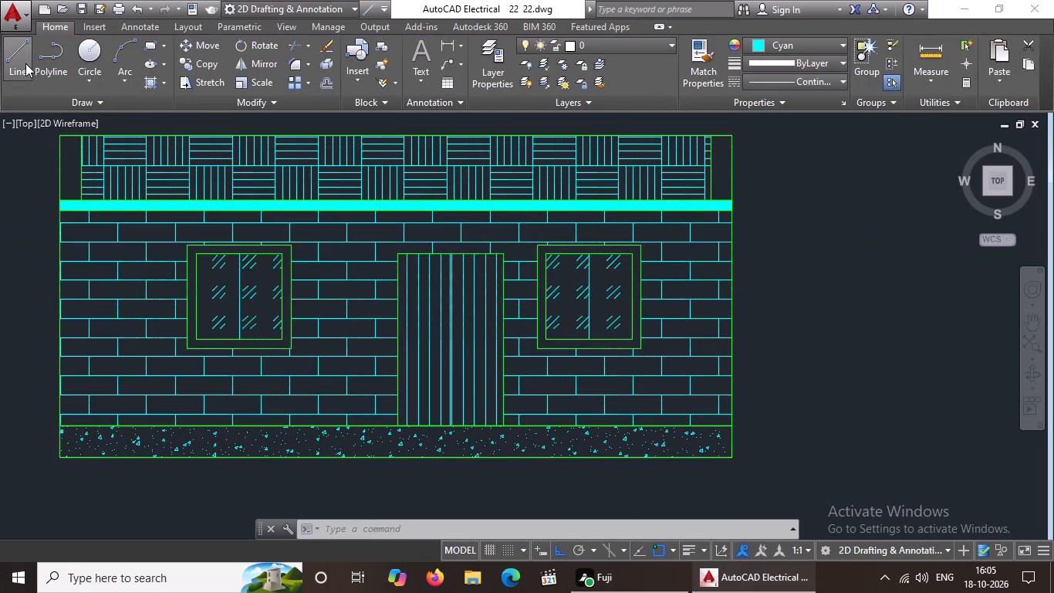
{"action": "scroll", "coordinate": [475, 357], "scroll_direction": "up", "scroll_amount": 2}
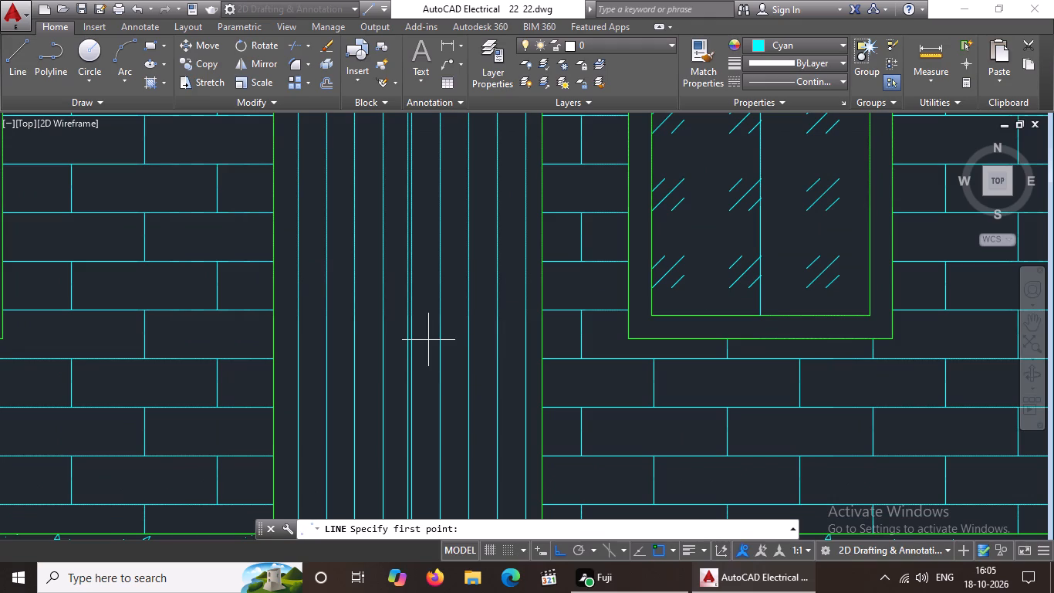
{"action": "scroll", "coordinate": [441, 329], "scroll_direction": "down", "scroll_amount": 2}
{"action": "scroll", "coordinate": [465, 333], "scroll_direction": "up", "scroll_amount": 2}
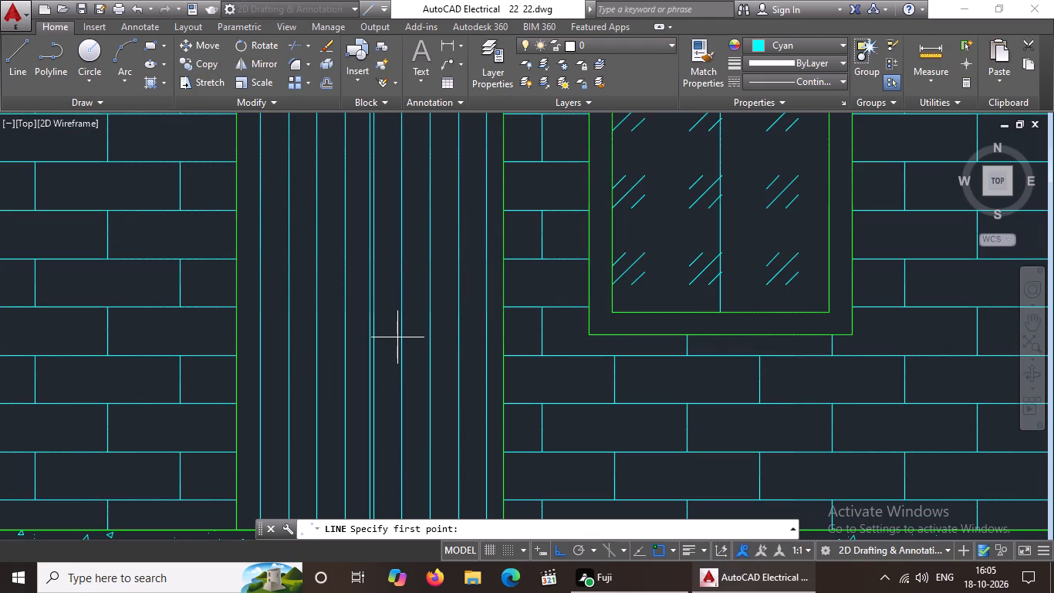
{"action": "left_click", "coordinate": [397, 337]}
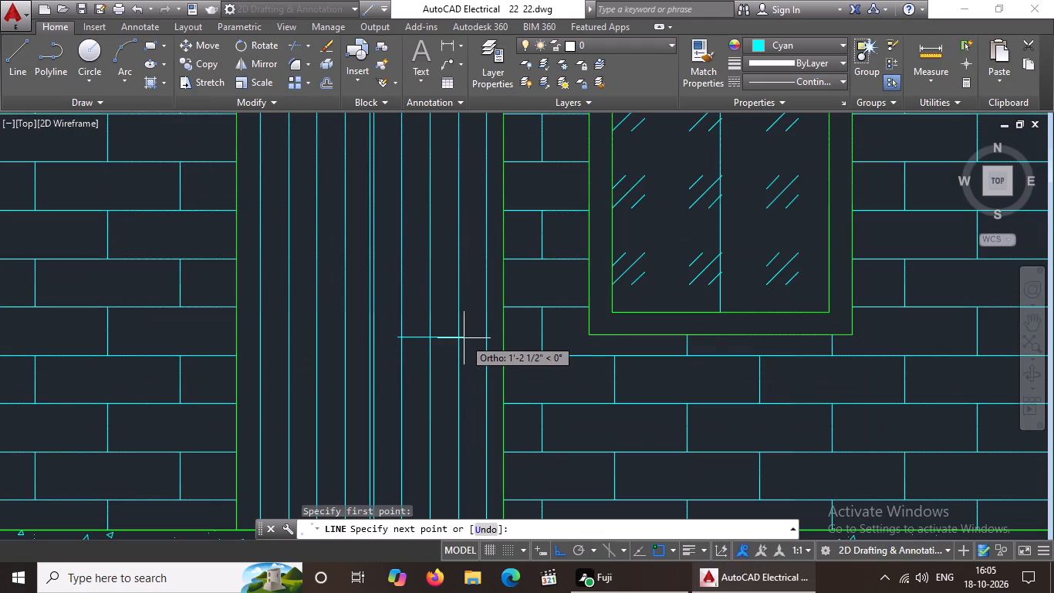
{"action": "left_click", "coordinate": [464, 338]}
{"action": "key", "text": "Escape"}
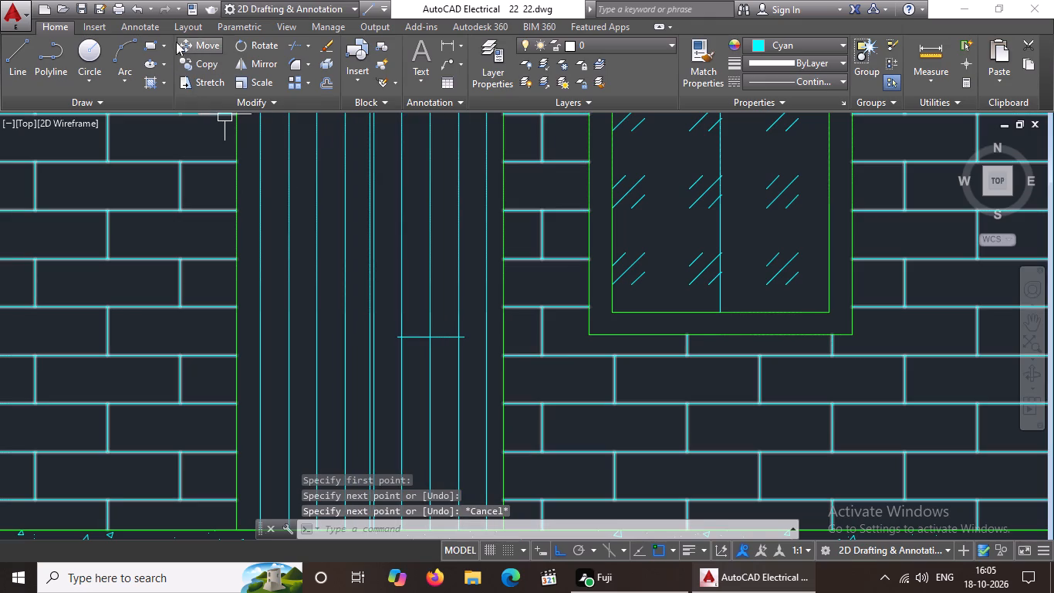
{"action": "left_click", "coordinate": [31, 59]}
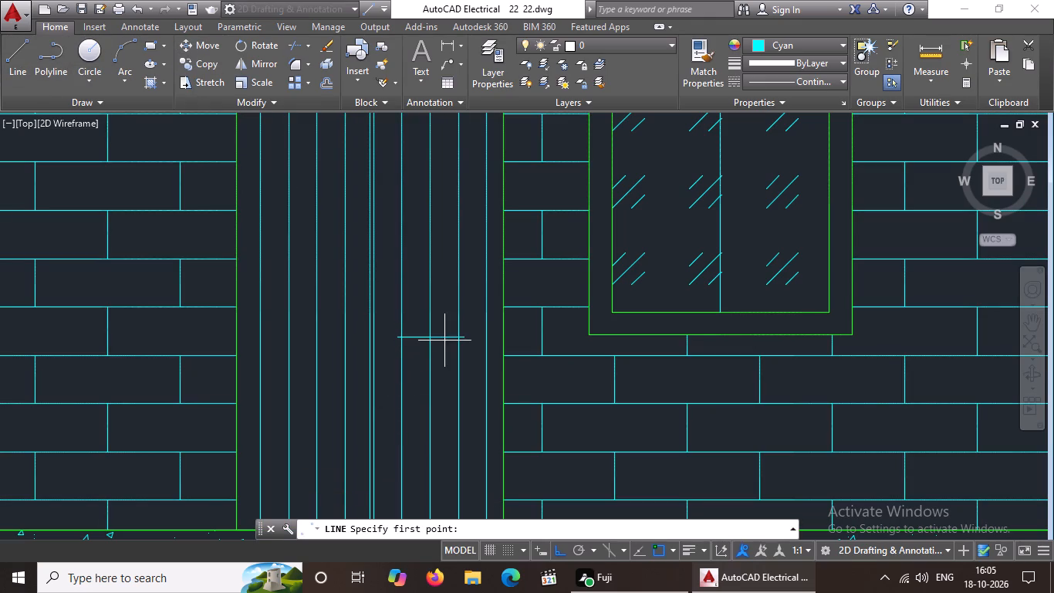
{"action": "left_click", "coordinate": [437, 336]}
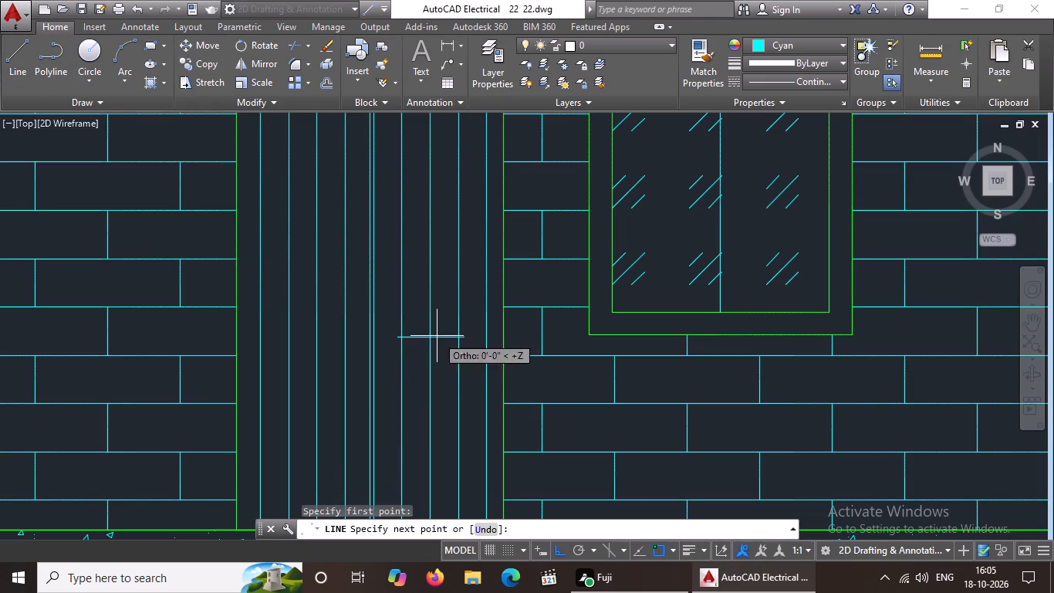
{"action": "left_click", "coordinate": [437, 360]}
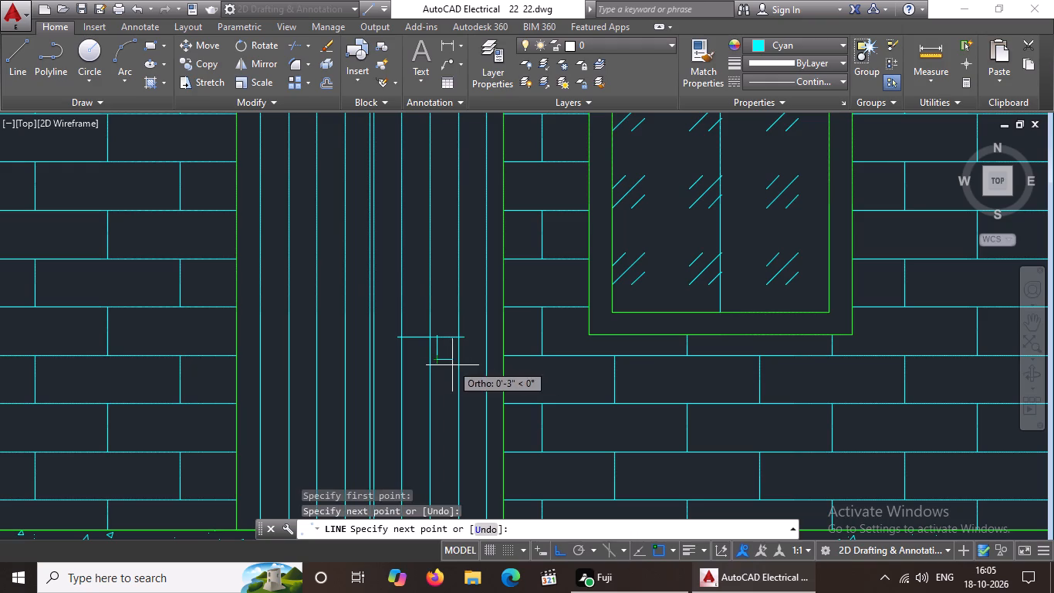
{"action": "key", "text": "Escape"}
Colour the dashed centre line of the lower-left horizontal beam in the column footing plan yellow.
{"action": "scroll", "coordinate": [454, 366], "scroll_direction": "down", "scroll_amount": 2}
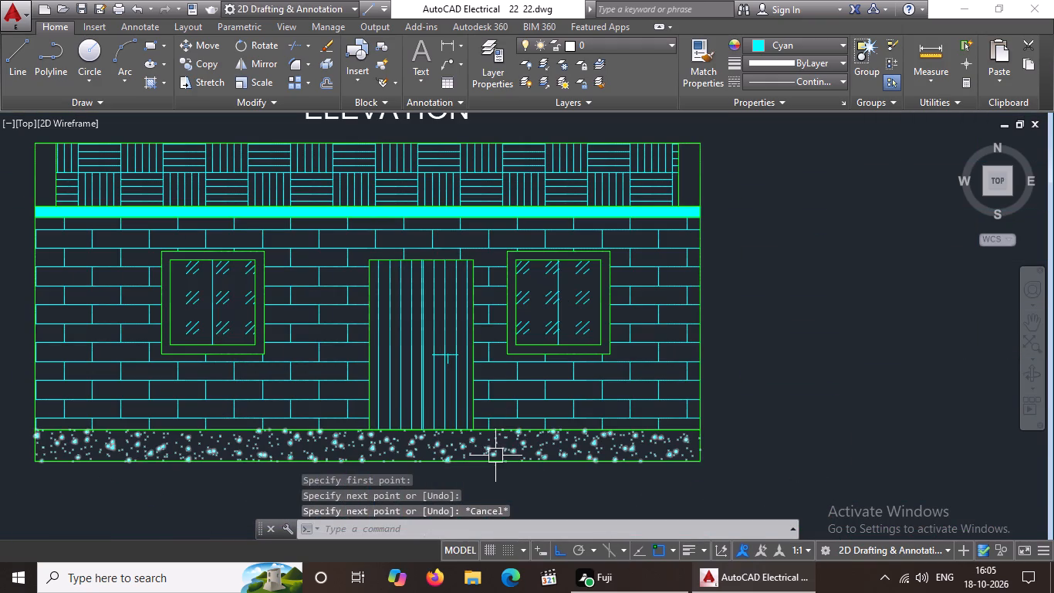
{"action": "scroll", "coordinate": [470, 361], "scroll_direction": "down", "scroll_amount": 1}
{"action": "middle_click_drag", "start_coordinate": [465, 361], "coordinate": [465, 409]}
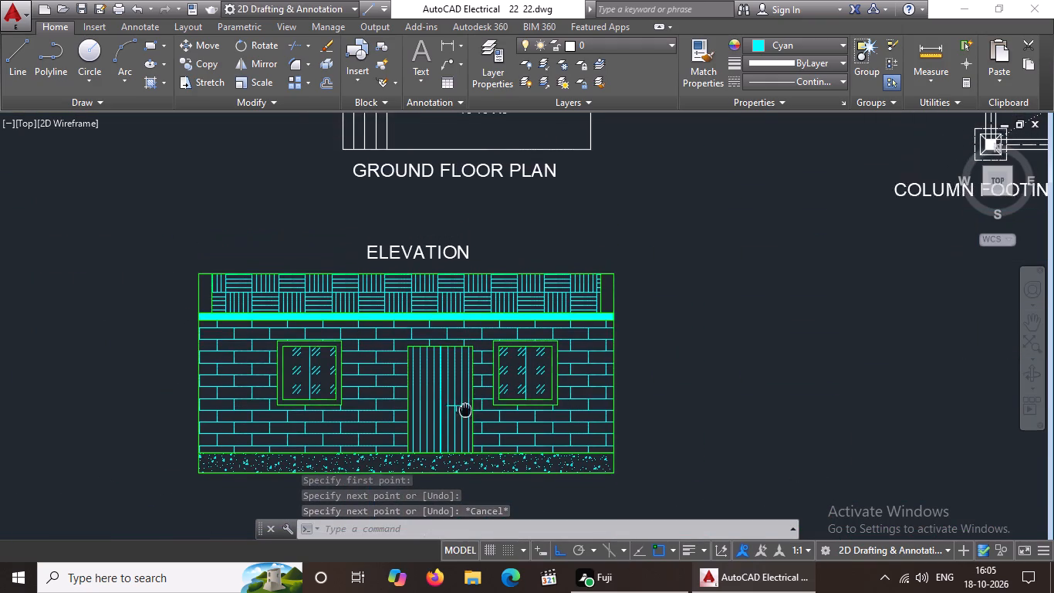
{"action": "scroll", "coordinate": [471, 354], "scroll_direction": "down", "scroll_amount": 2}
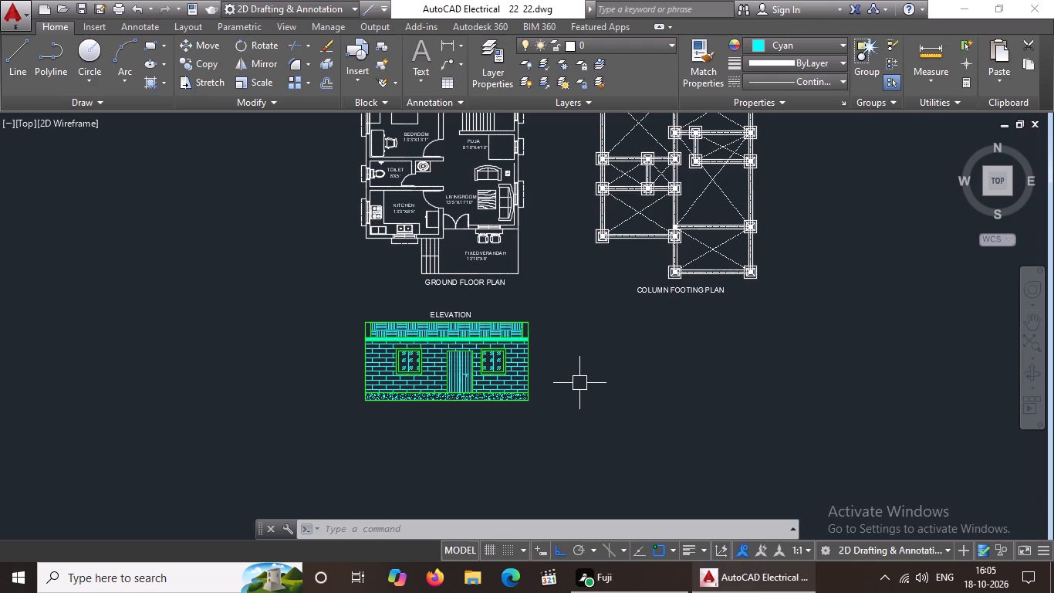
{"action": "middle_click_drag", "start_coordinate": [575, 376], "coordinate": [517, 422]}
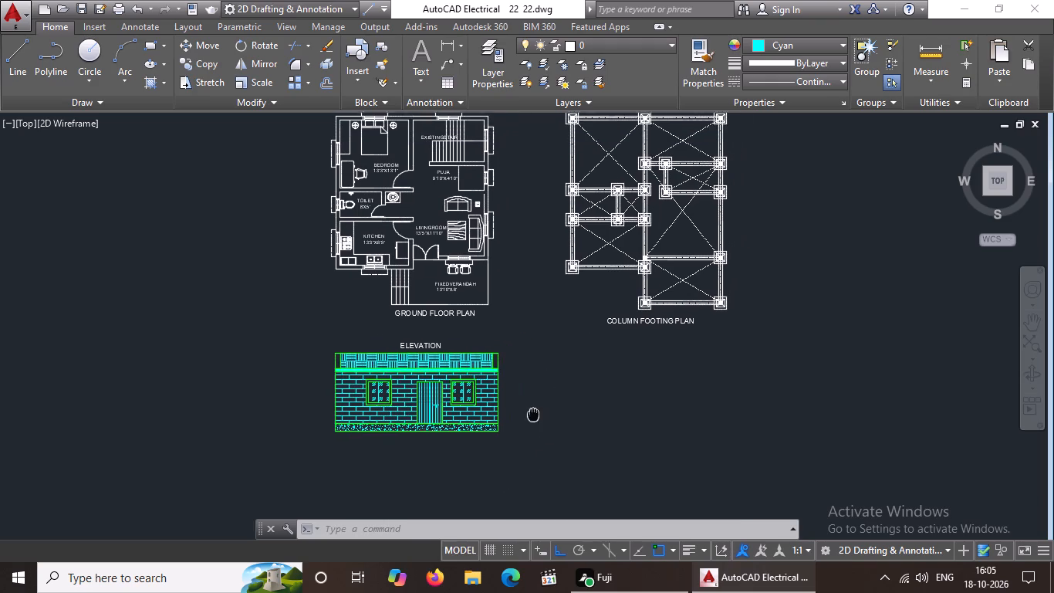
{"action": "scroll", "coordinate": [609, 315], "scroll_direction": "up", "scroll_amount": 2}
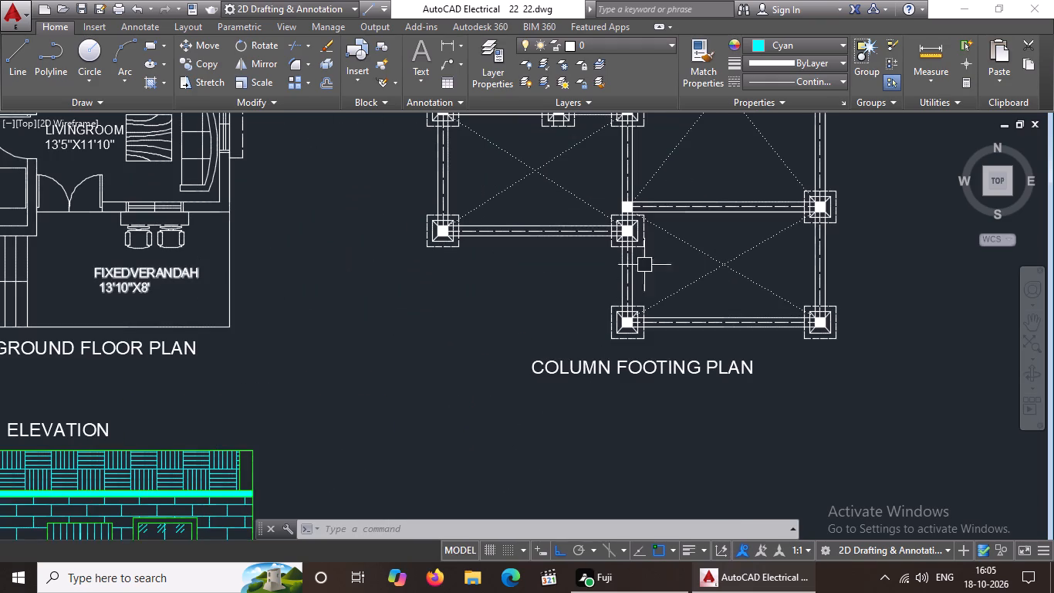
{"action": "middle_click_drag", "start_coordinate": [508, 294], "coordinate": [395, 424]}
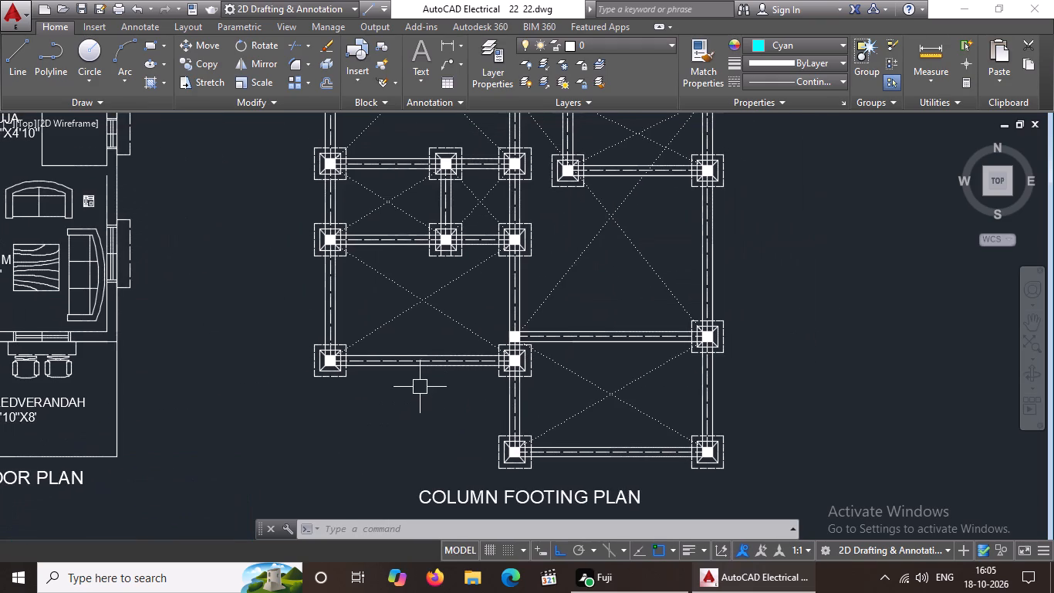
{"action": "scroll", "coordinate": [395, 365], "scroll_direction": "up", "scroll_amount": 2}
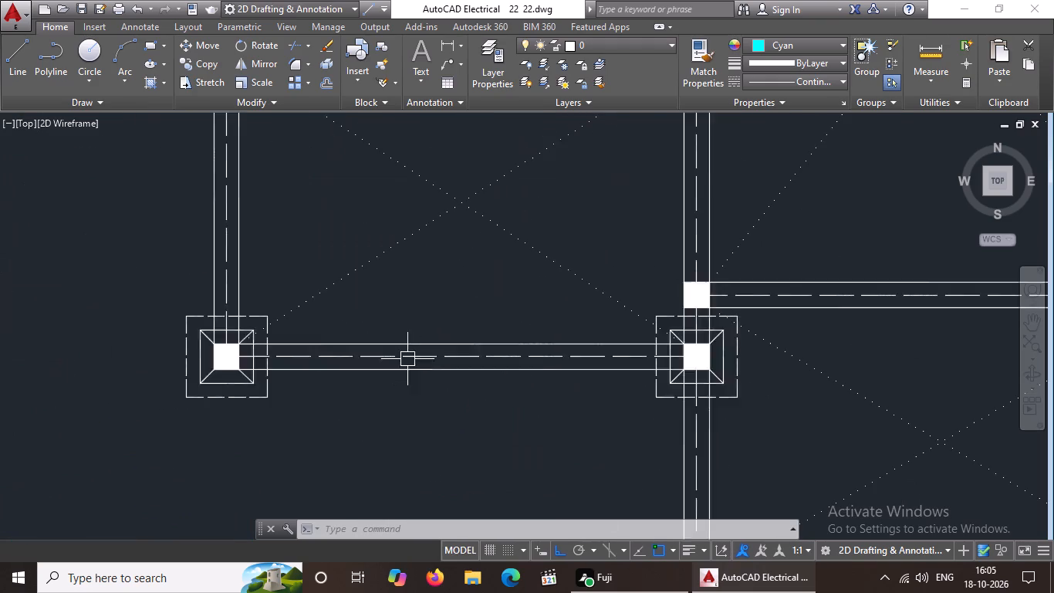
{"action": "scroll", "coordinate": [410, 358], "scroll_direction": "down", "scroll_amount": 4}
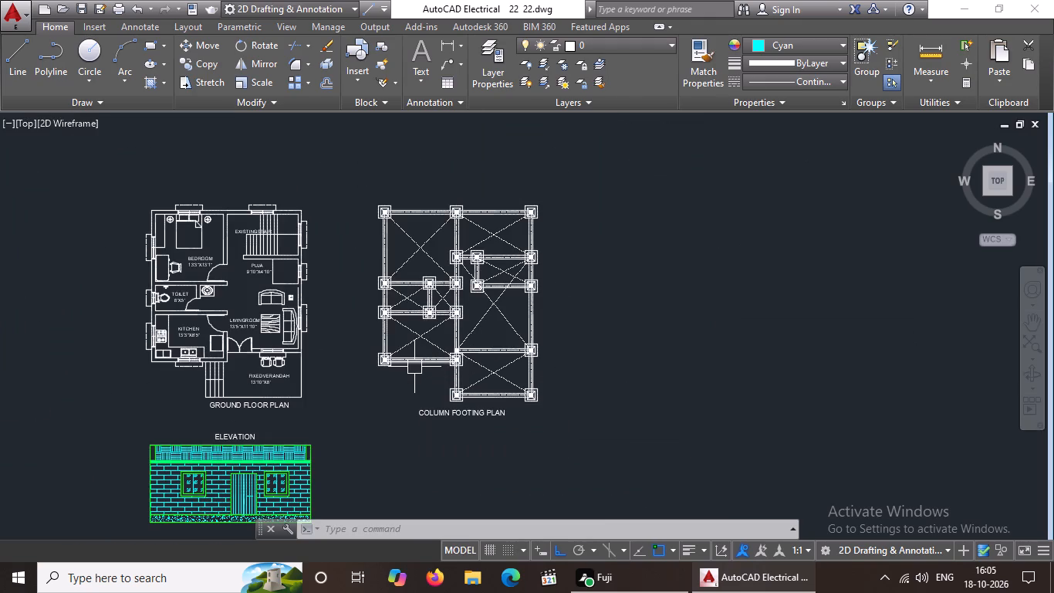
{"action": "scroll", "coordinate": [420, 361], "scroll_direction": "up", "scroll_amount": 4}
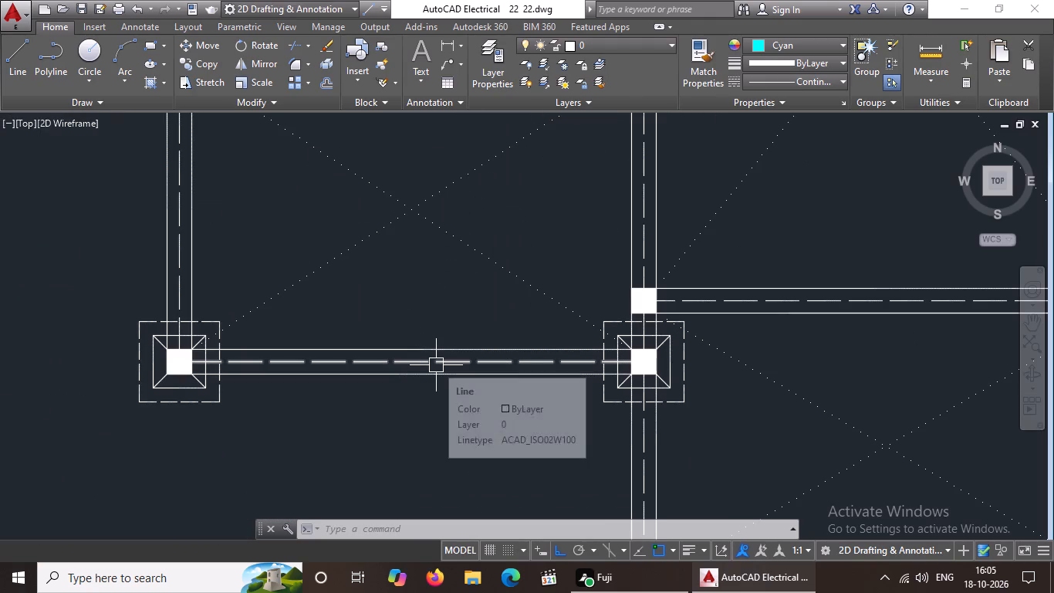
{"action": "left_click", "coordinate": [436, 365]}
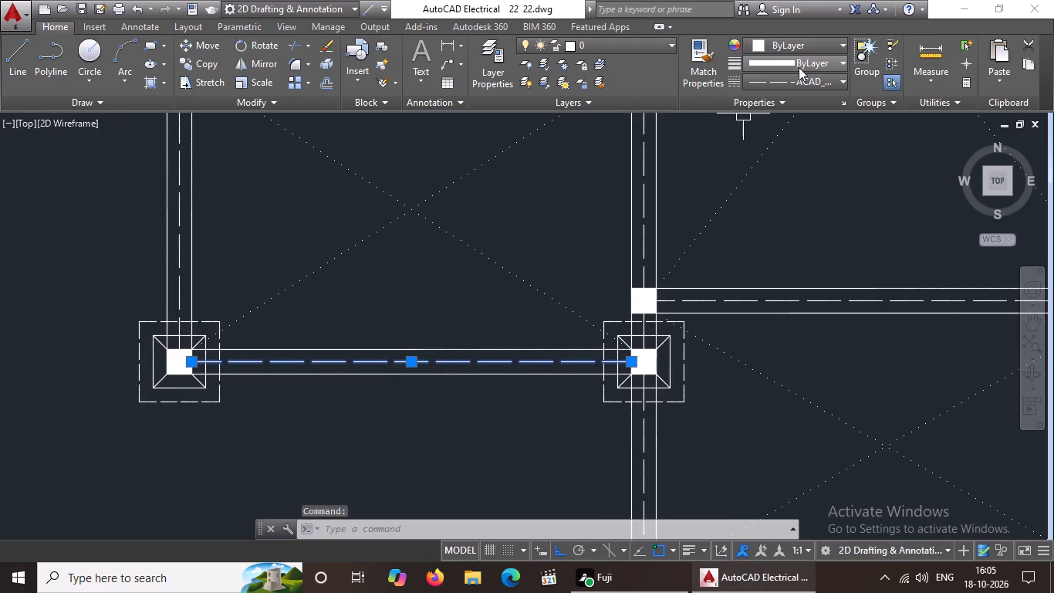
{"action": "left_click", "coordinate": [821, 44]}
{"action": "left_click", "coordinate": [770, 201]}
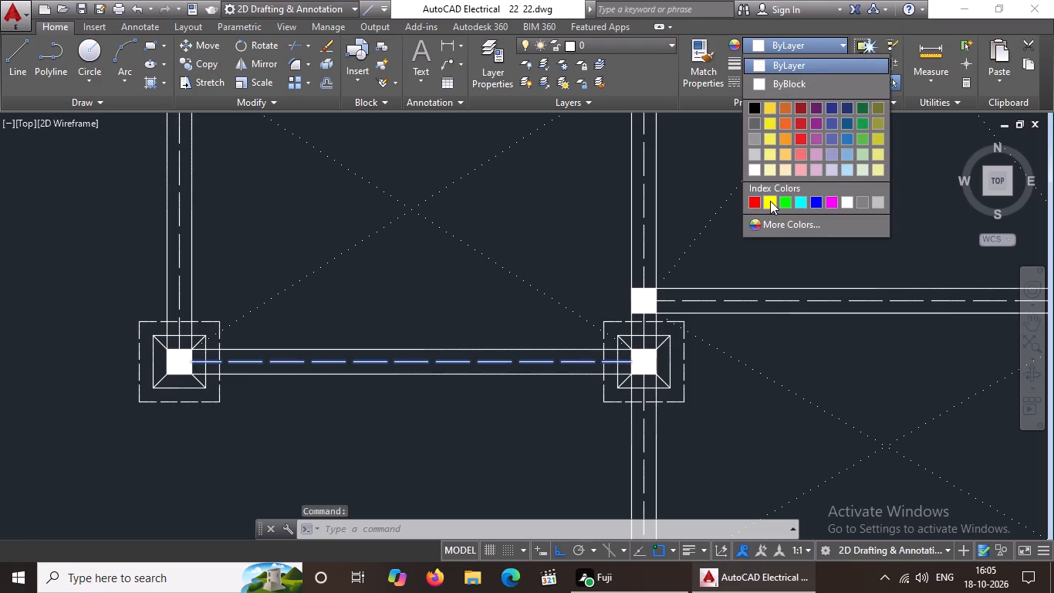
{"action": "scroll", "coordinate": [589, 329], "scroll_direction": "down", "scroll_amount": 2}
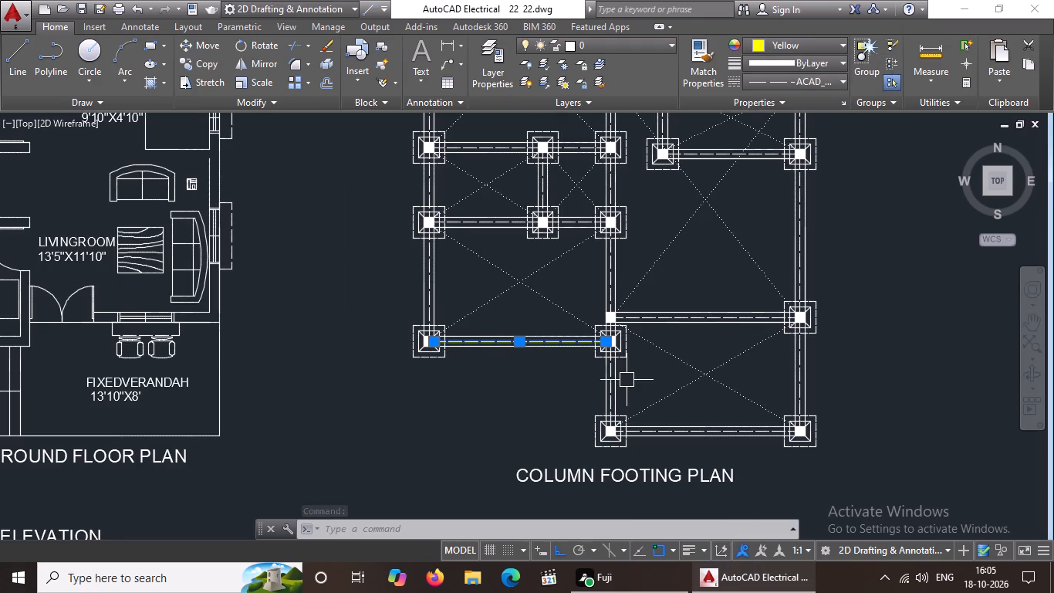
{"action": "key", "text": "Escape"}
Colour yellow the dashed centre line of the vertical beam running down from that beam's right footing to the lowest footing.
{"action": "scroll", "coordinate": [627, 379], "scroll_direction": "up", "scroll_amount": 3}
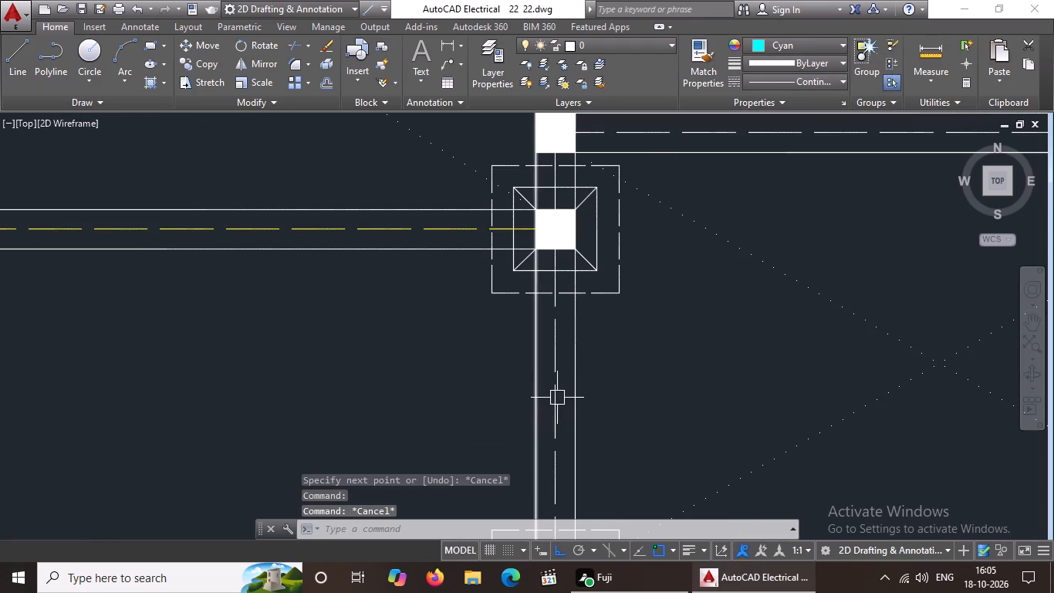
{"action": "left_click", "coordinate": [559, 397]}
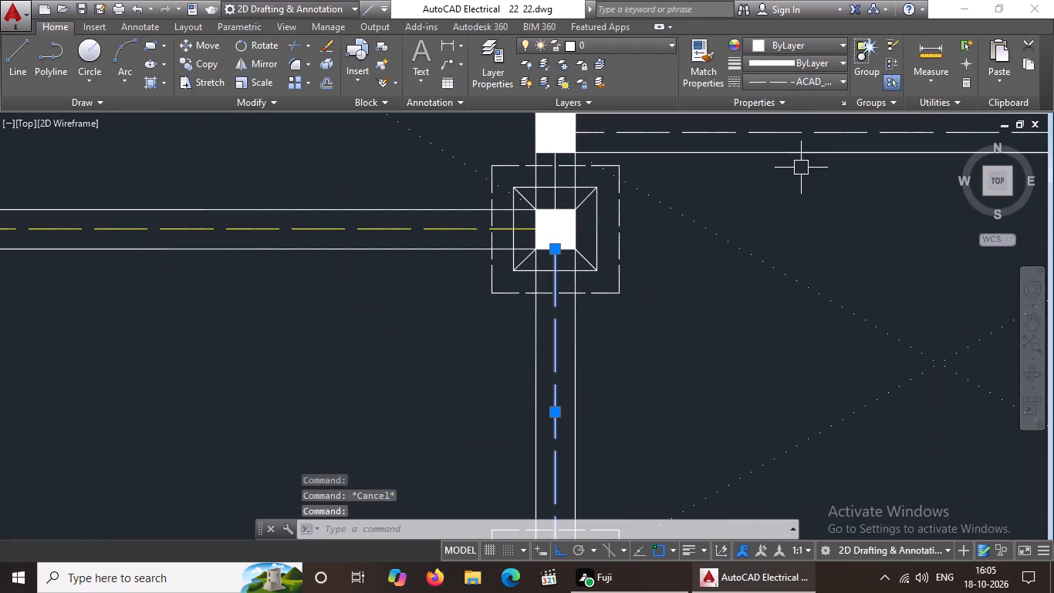
{"action": "left_click", "coordinate": [819, 42]}
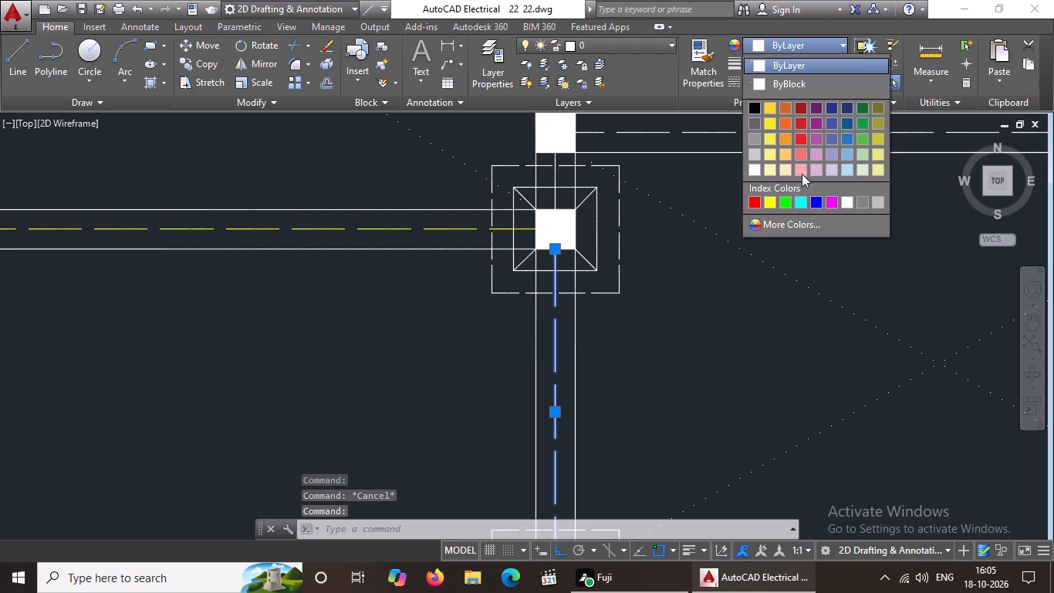
{"action": "left_click", "coordinate": [769, 203]}
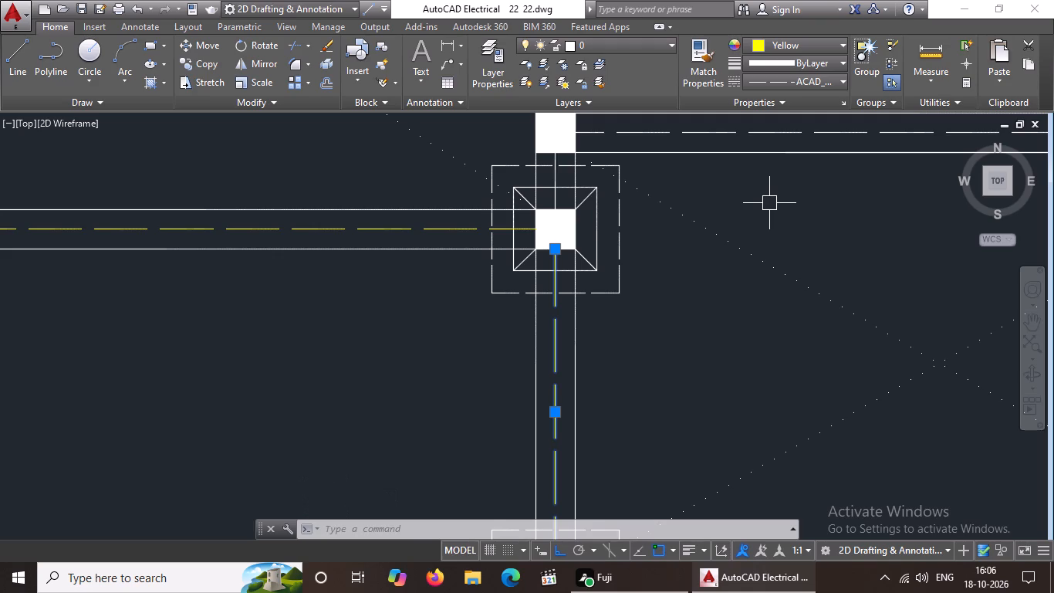
{"action": "key", "text": "Escape"}
Colour yellow the dashed centre line of the lowest horizontal beam in the column footing plan.
{"action": "scroll", "coordinate": [608, 332], "scroll_direction": "down", "scroll_amount": 2}
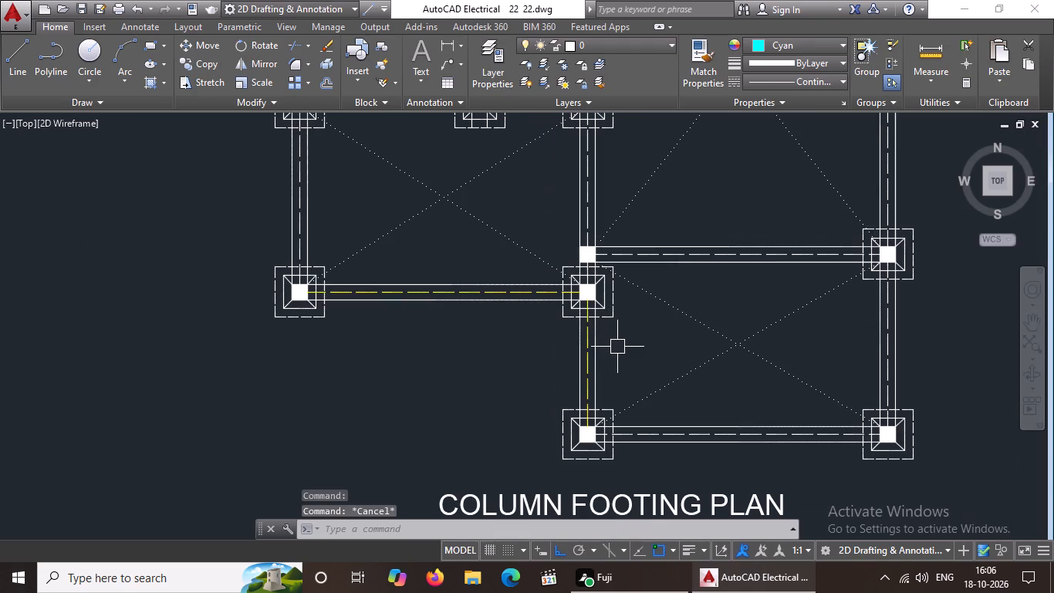
{"action": "middle_click_drag", "start_coordinate": [620, 353], "coordinate": [610, 409]}
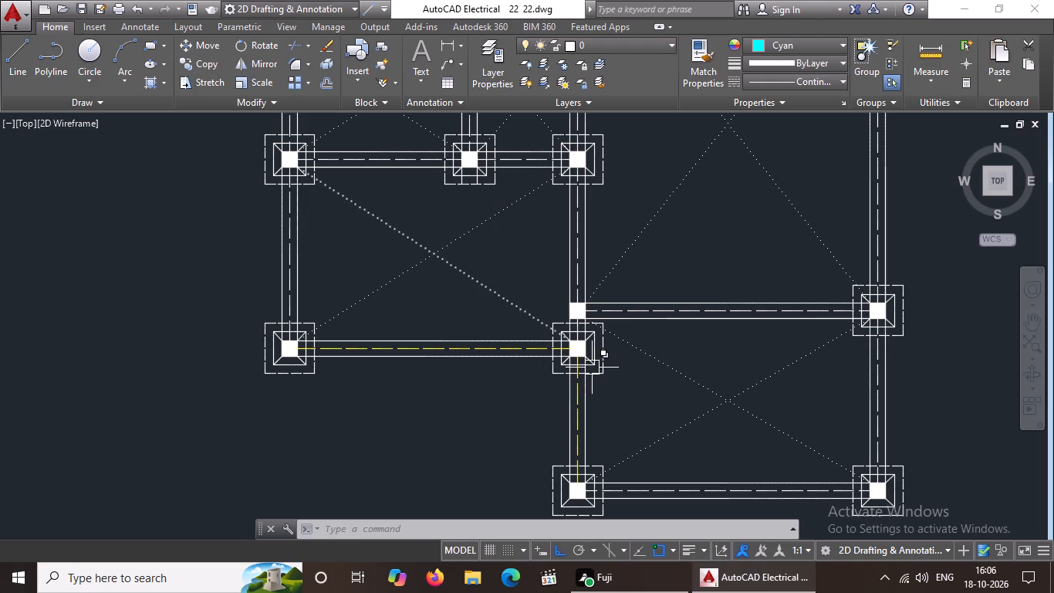
{"action": "scroll", "coordinate": [620, 351], "scroll_direction": "down", "scroll_amount": 1}
{"action": "middle_click_drag", "start_coordinate": [673, 399], "coordinate": [551, 221]}
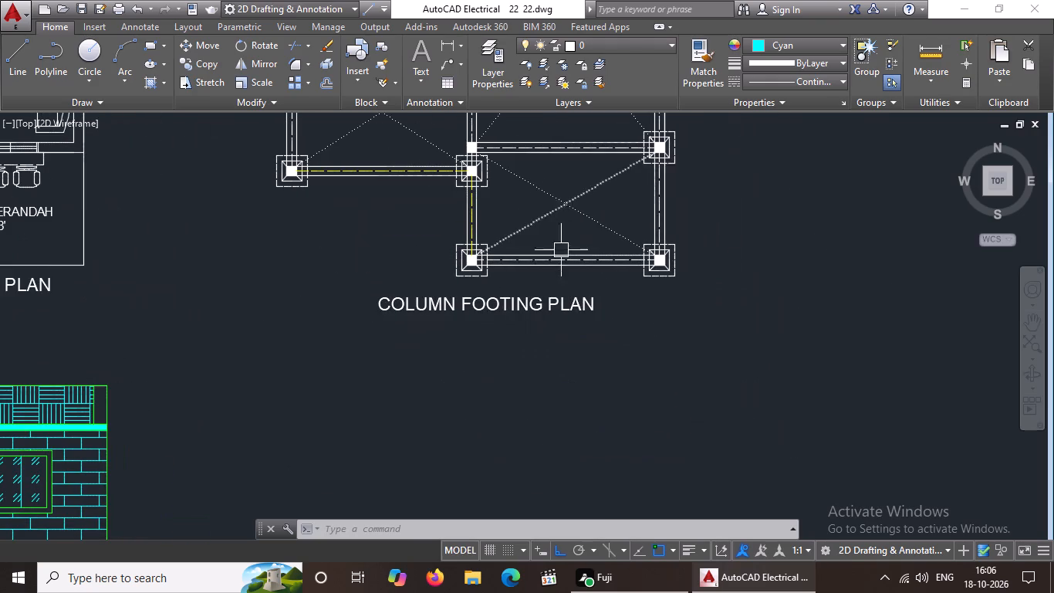
{"action": "scroll", "coordinate": [495, 209], "scroll_direction": "up", "scroll_amount": 2}
{"action": "left_click", "coordinate": [545, 336]}
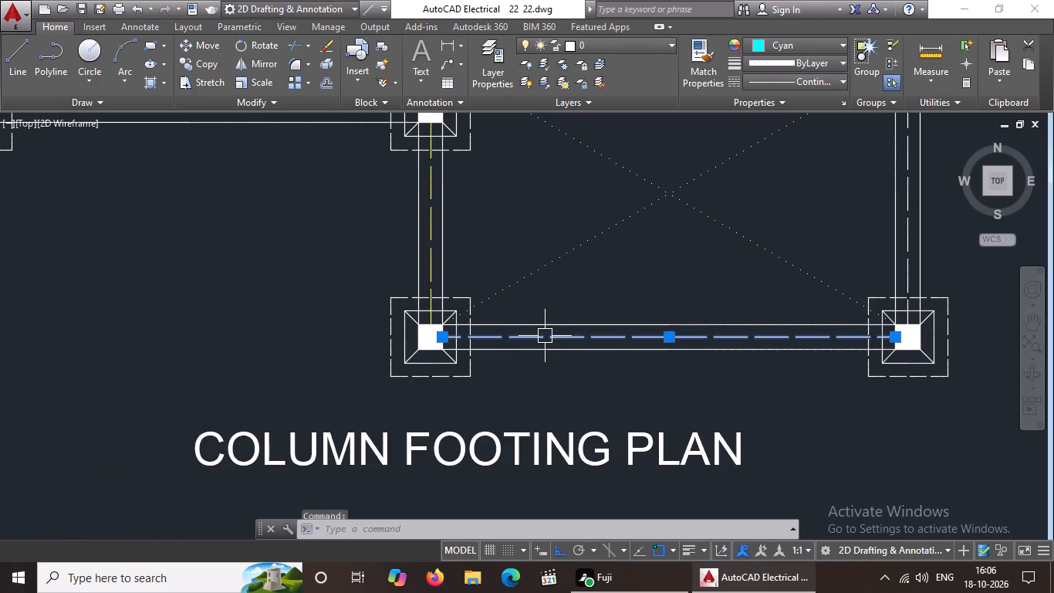
{"action": "left_click", "coordinate": [802, 41]}
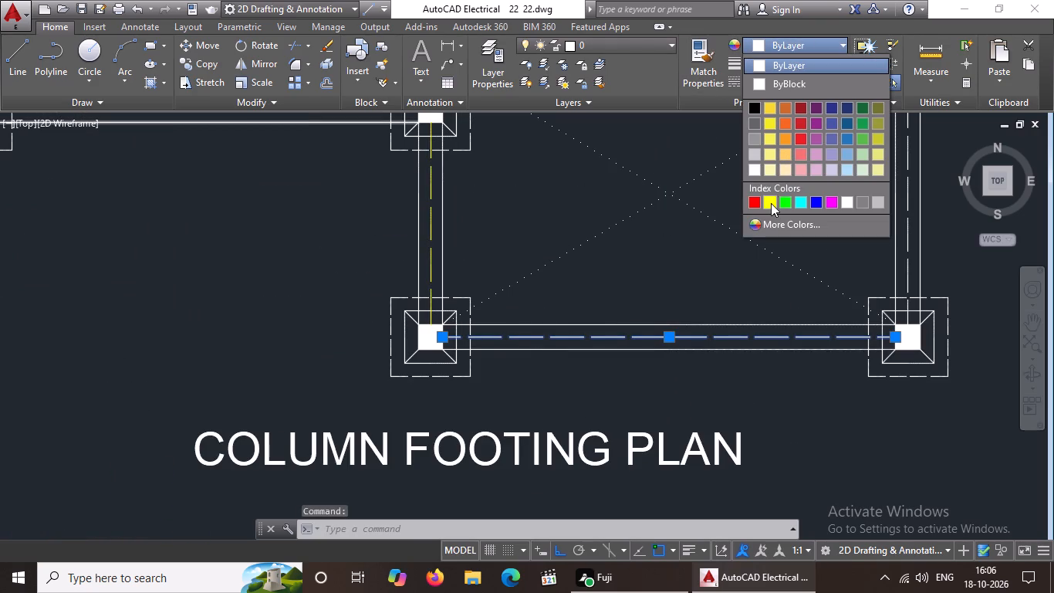
{"action": "left_click", "coordinate": [771, 203]}
{"action": "key", "text": "Escape"}
Colour yellow the dashed centre line of the vertical beam on the right side of the lowest bay.
{"action": "scroll", "coordinate": [763, 209], "scroll_direction": "down", "scroll_amount": 2}
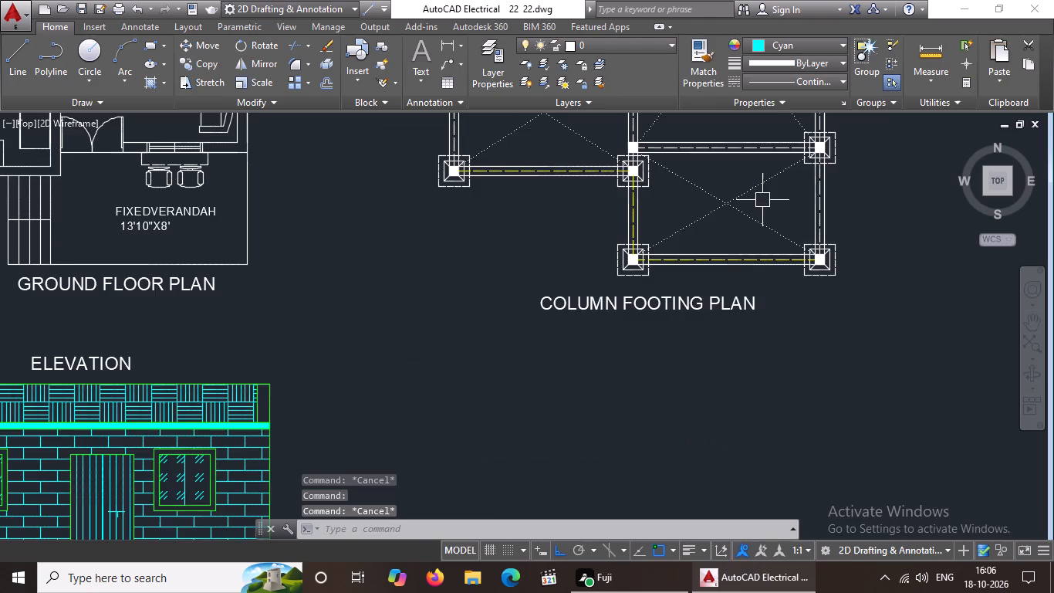
{"action": "middle_click_drag", "start_coordinate": [762, 198], "coordinate": [734, 279]}
{"action": "scroll", "coordinate": [782, 280], "scroll_direction": "up", "scroll_amount": 3}
{"action": "left_click", "coordinate": [812, 296]}
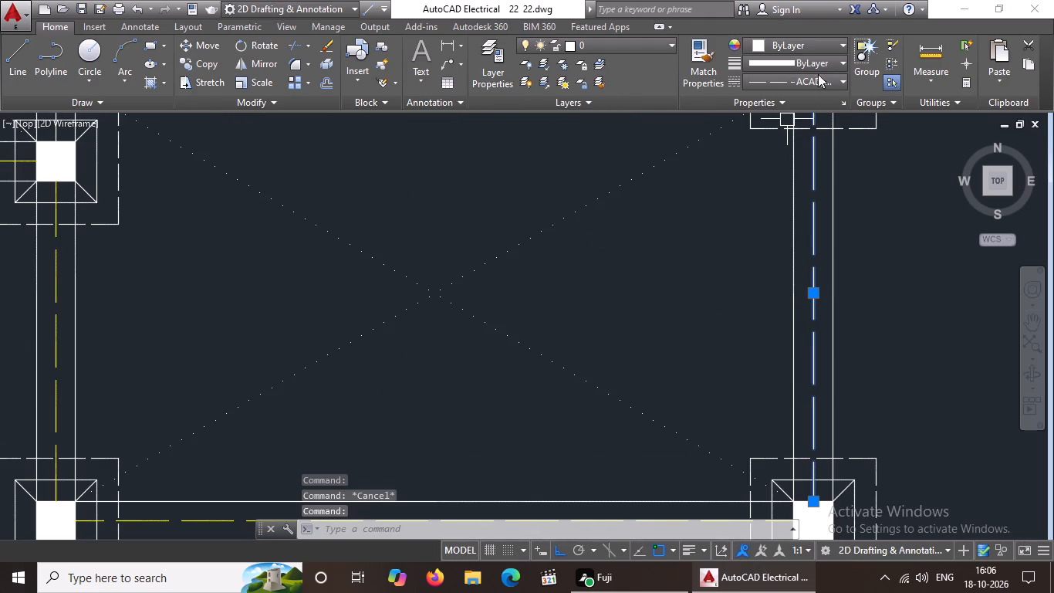
{"action": "left_click", "coordinate": [811, 47]}
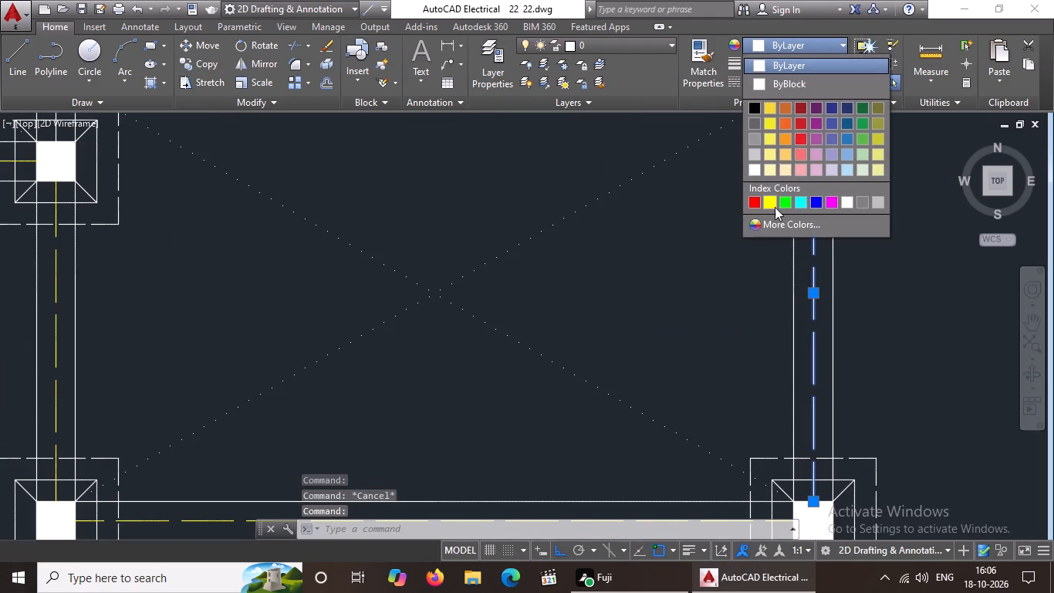
{"action": "left_click", "coordinate": [775, 207]}
{"action": "key", "text": "Escape"}
Colour yellow the dashed centre line of the horizontal beam along the top of the lowest bay.
{"action": "scroll", "coordinate": [674, 268], "scroll_direction": "down", "scroll_amount": 3}
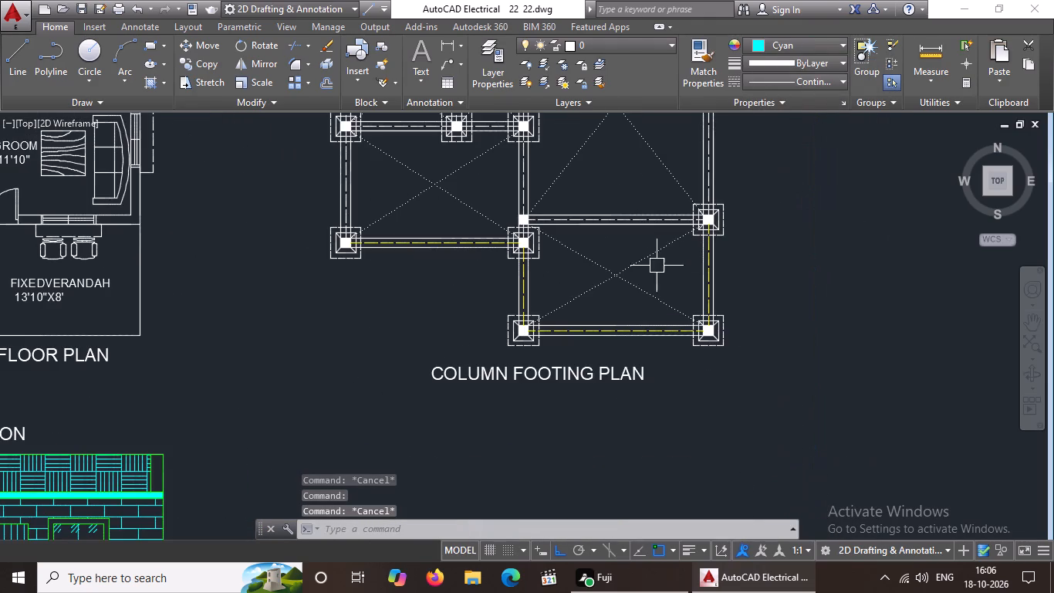
{"action": "middle_click_drag", "start_coordinate": [649, 263], "coordinate": [657, 328]}
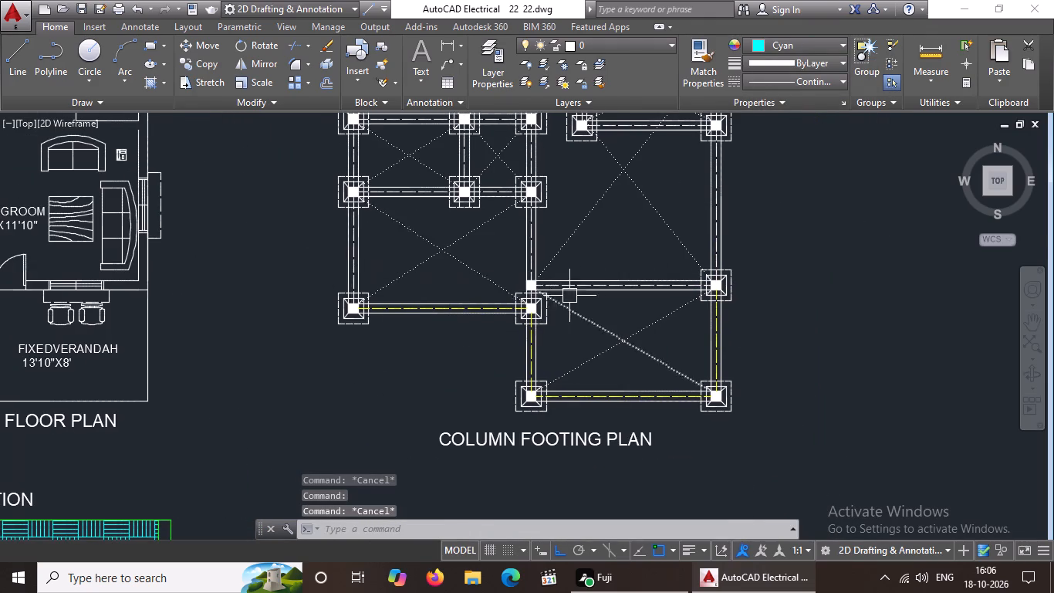
{"action": "scroll", "coordinate": [577, 295], "scroll_direction": "up", "scroll_amount": 3}
{"action": "left_click", "coordinate": [571, 250]}
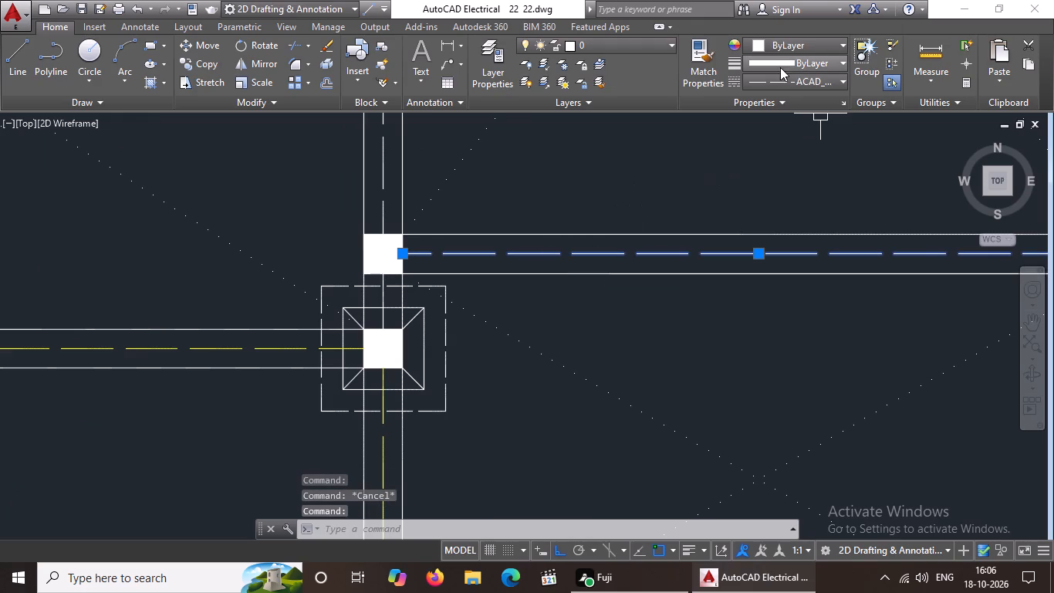
{"action": "left_click", "coordinate": [806, 44]}
{"action": "left_click", "coordinate": [767, 198]}
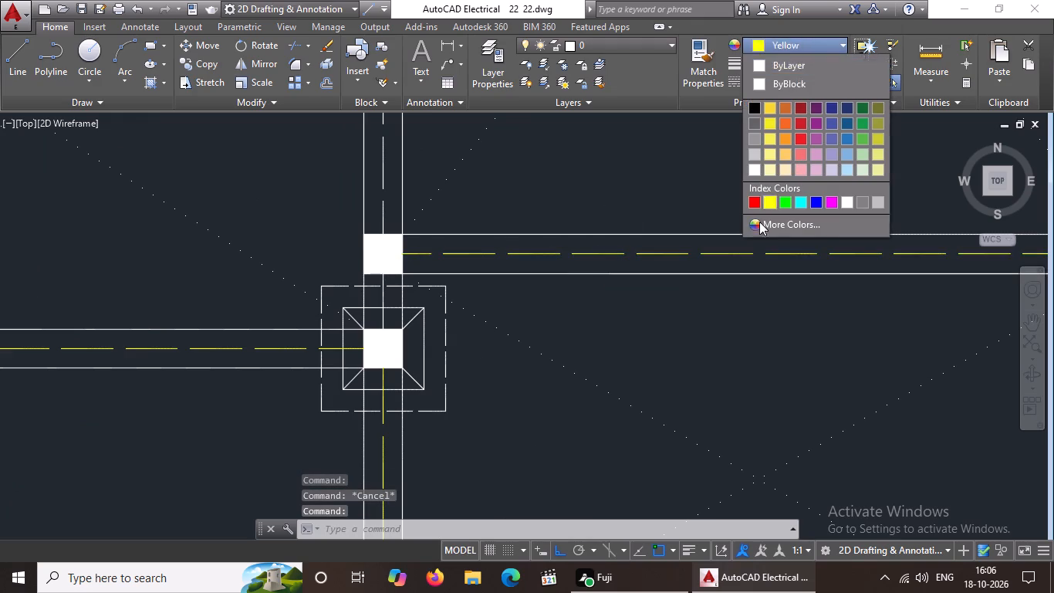
{"action": "key", "text": "Escape"}
Colour yellow the dashed centre line of the left vertical beam rising from the lower-left footing.
{"action": "scroll", "coordinate": [713, 322], "scroll_direction": "down", "scroll_amount": 3}
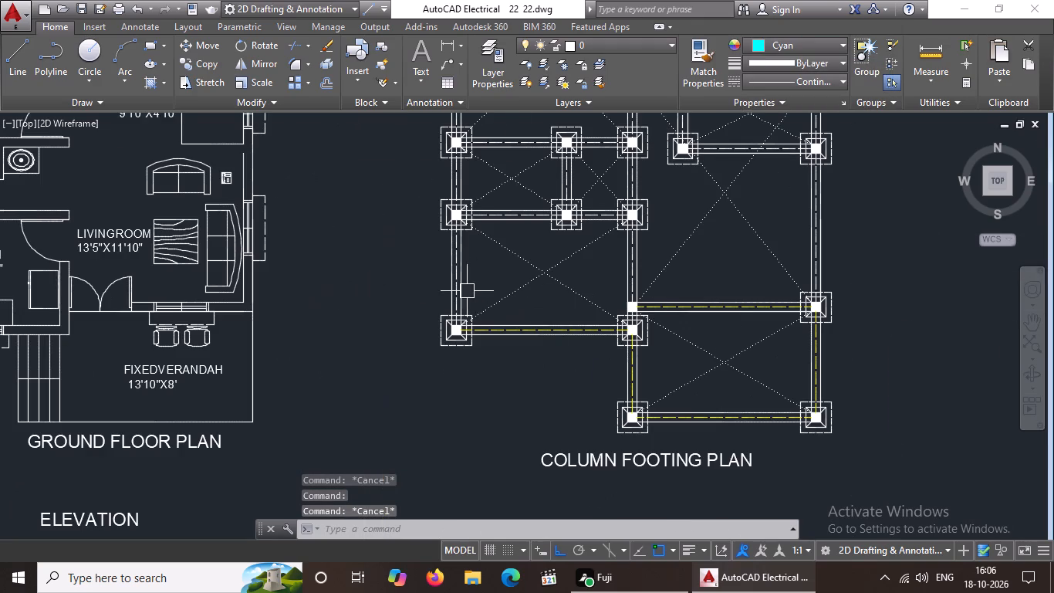
{"action": "scroll", "coordinate": [460, 290], "scroll_direction": "up", "scroll_amount": 3}
{"action": "left_click", "coordinate": [433, 296]}
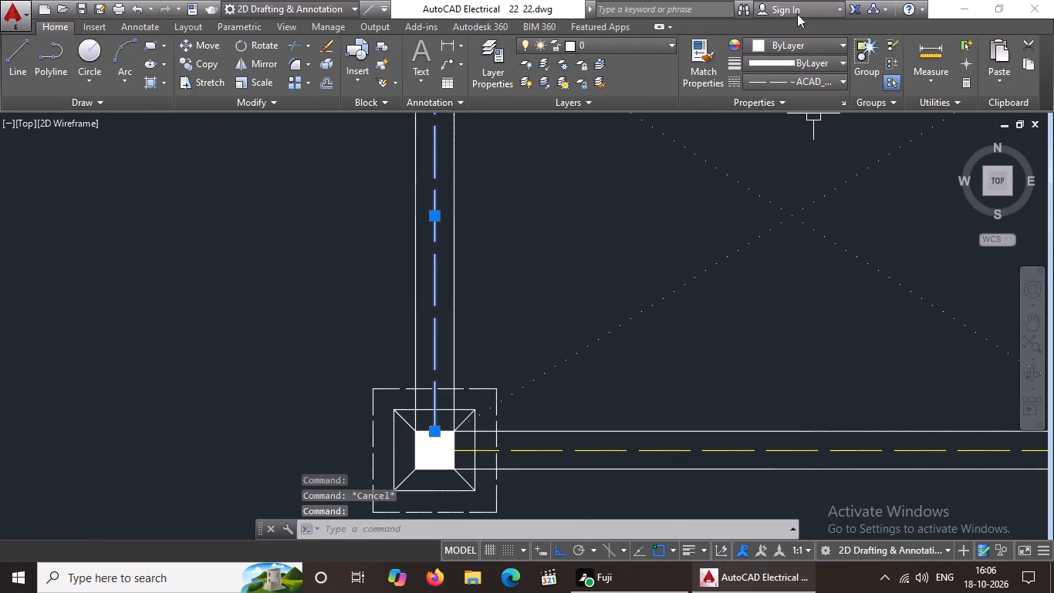
{"action": "left_click", "coordinate": [806, 42]}
{"action": "left_click", "coordinate": [772, 196]}
{"action": "key", "text": "Escape"}
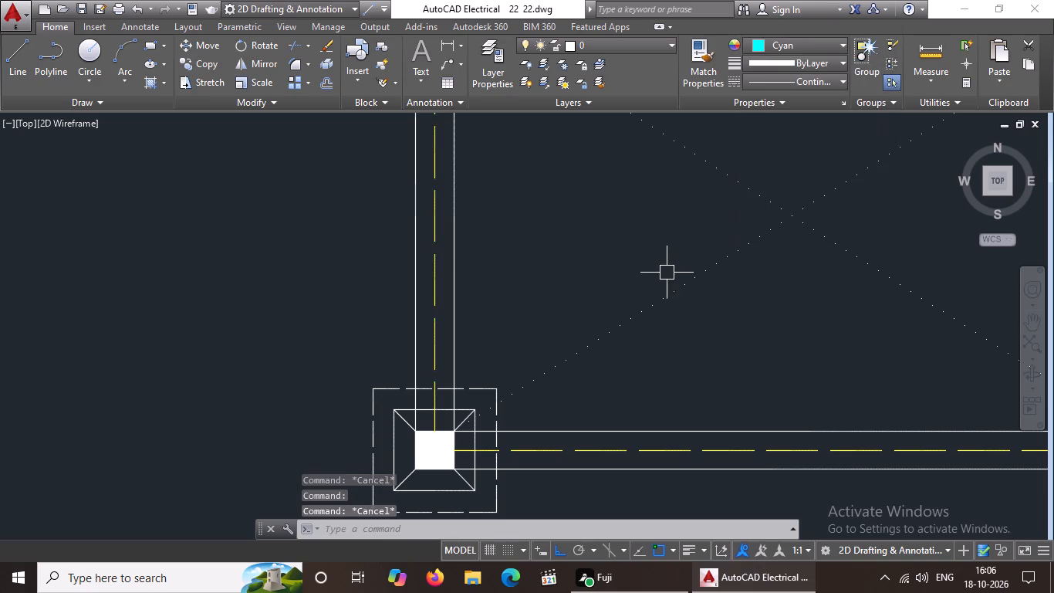
Colour yellow the dashed centre line of the long middle vertical beam rising from the small column without a footing.
{"action": "scroll", "coordinate": [600, 276], "scroll_direction": "down", "scroll_amount": 2}
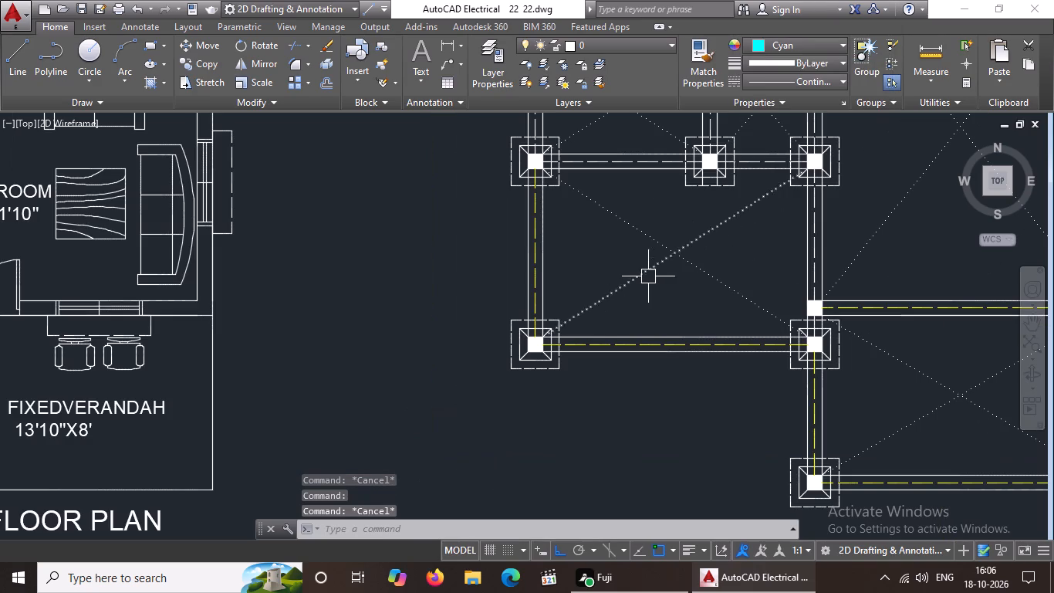
{"action": "middle_click_drag", "start_coordinate": [660, 281], "coordinate": [586, 297]}
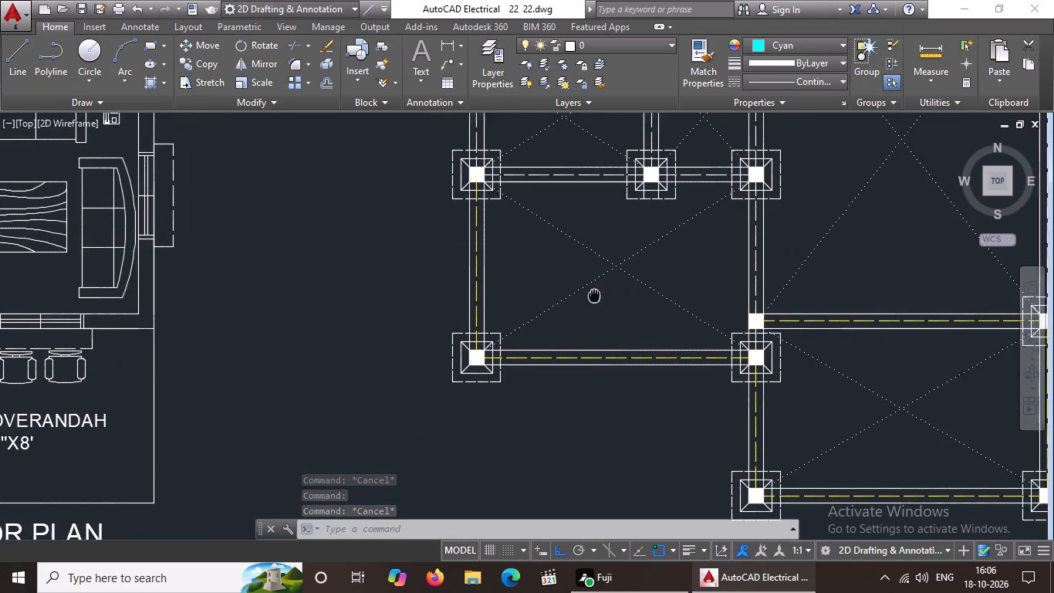
{"action": "middle_click_drag", "start_coordinate": [586, 297], "coordinate": [410, 334]}
{"action": "scroll", "coordinate": [581, 330], "scroll_direction": "up", "scroll_amount": 2}
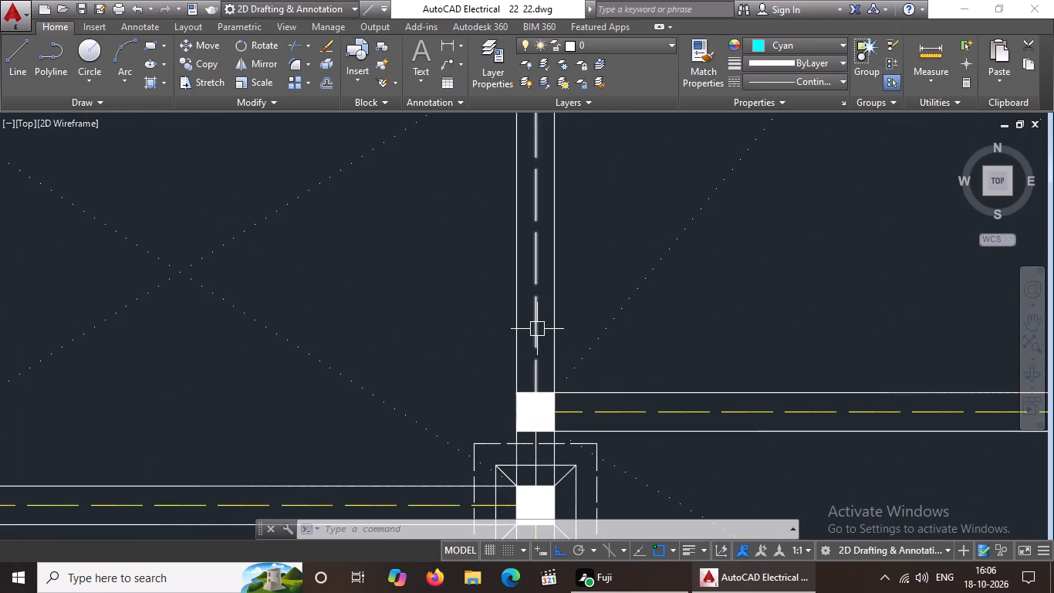
{"action": "left_click", "coordinate": [537, 329]}
{"action": "left_click", "coordinate": [787, 46]}
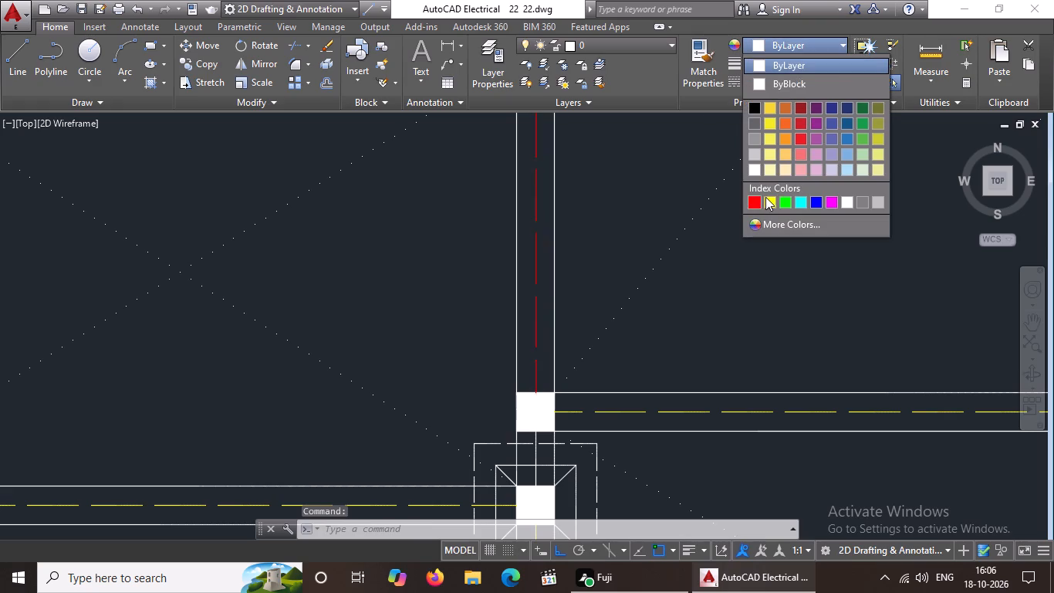
{"action": "left_click", "coordinate": [773, 202]}
{"action": "scroll", "coordinate": [669, 294], "scroll_direction": "down", "scroll_amount": 1}
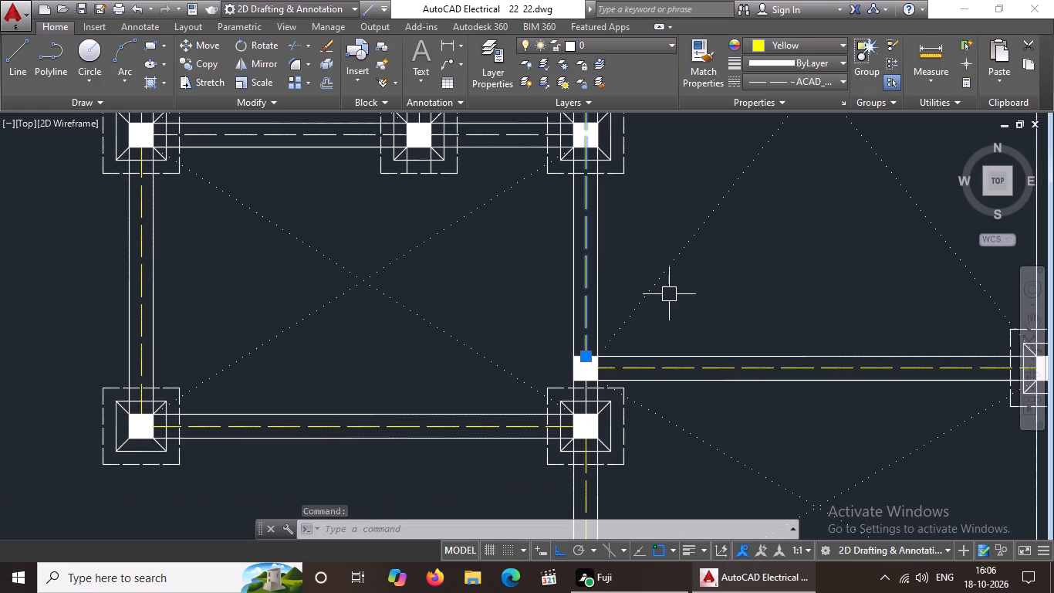
{"action": "key", "text": "Escape"}
Colour yellow the dashed centre line of the outer right vertical beam directly above the lowest bay.
{"action": "scroll", "coordinate": [668, 294], "scroll_direction": "down", "scroll_amount": 2}
{"action": "middle_click_drag", "start_coordinate": [719, 294], "coordinate": [720, 294]}
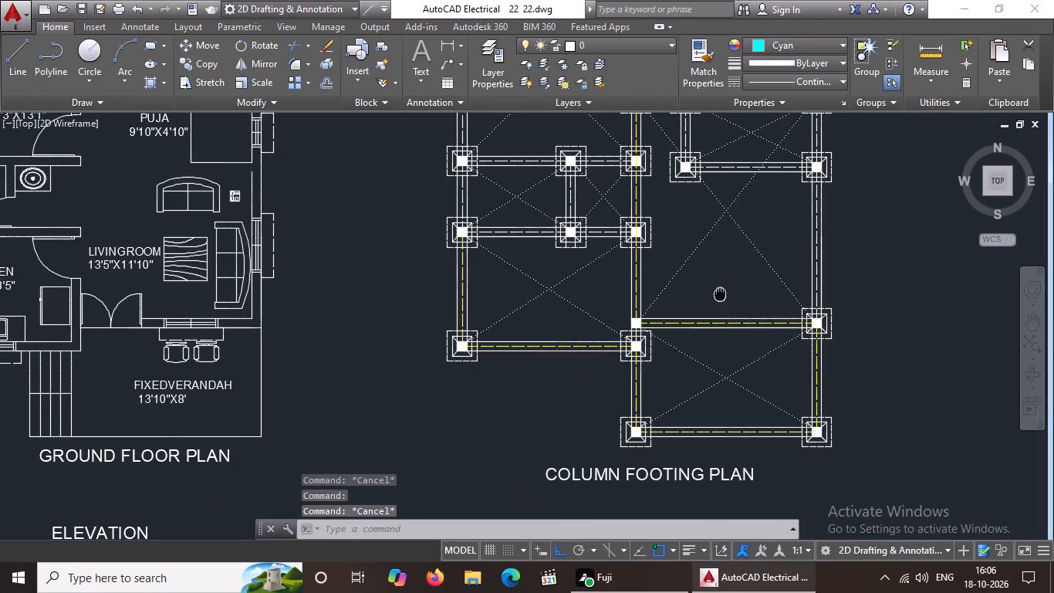
{"action": "middle_click_drag", "start_coordinate": [720, 294], "coordinate": [645, 324]}
{"action": "scroll", "coordinate": [769, 303], "scroll_direction": "up", "scroll_amount": 2}
{"action": "left_click", "coordinate": [698, 307]}
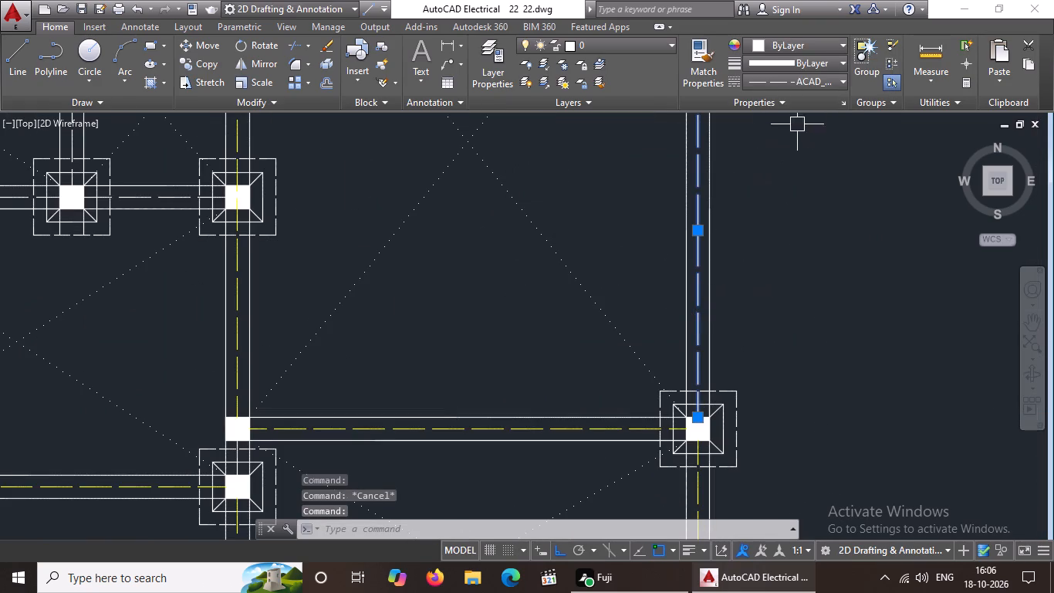
{"action": "left_click", "coordinate": [802, 46]}
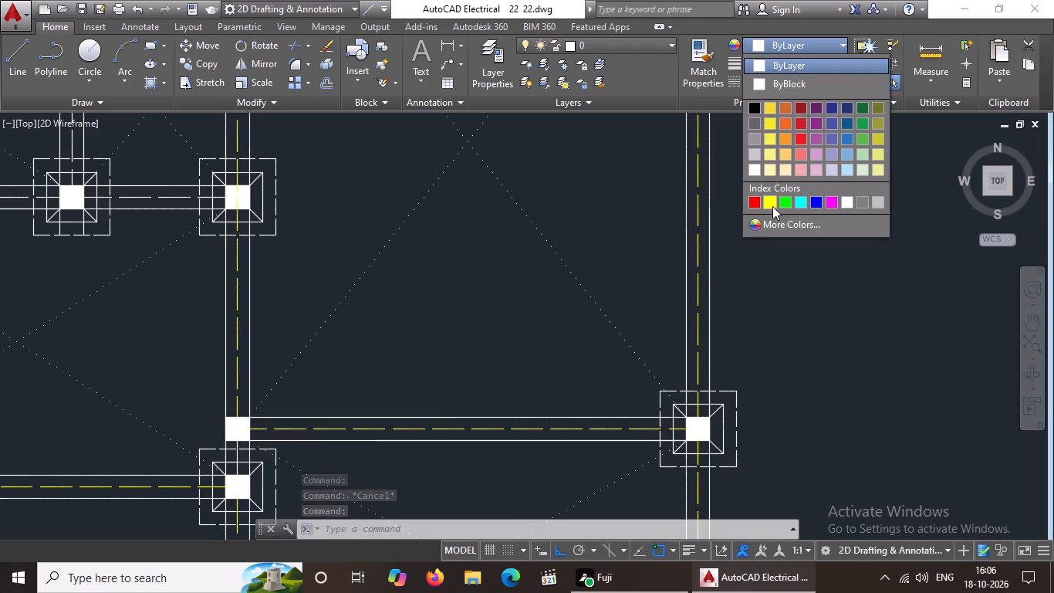
{"action": "left_click", "coordinate": [772, 206]}
{"action": "key", "text": "Escape"}
Colour yellow the dashed centre line of the short outer left vertical beam above the lower-left bay.
{"action": "scroll", "coordinate": [775, 317], "scroll_direction": "down", "scroll_amount": 2}
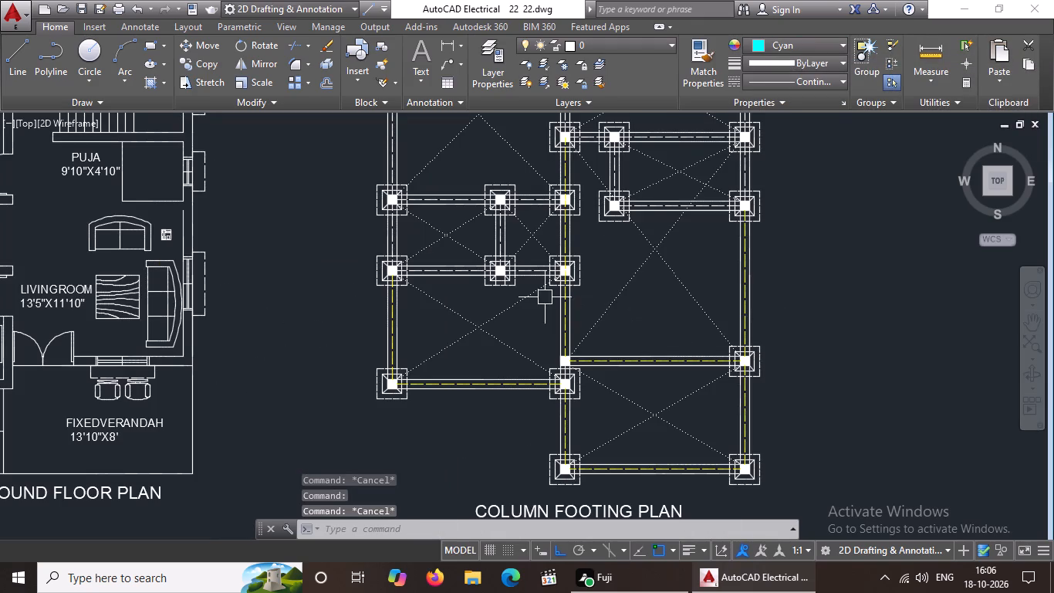
{"action": "scroll", "coordinate": [390, 246], "scroll_direction": "up", "scroll_amount": 2}
{"action": "left_click", "coordinate": [390, 246]}
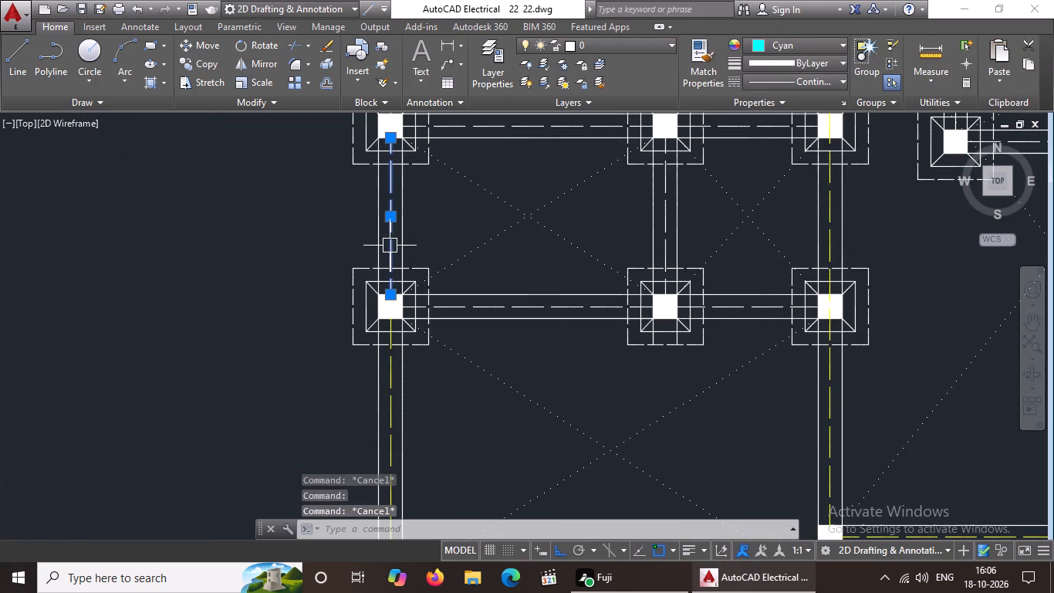
{"action": "left_click", "coordinate": [803, 48]}
{"action": "left_click", "coordinate": [772, 204]}
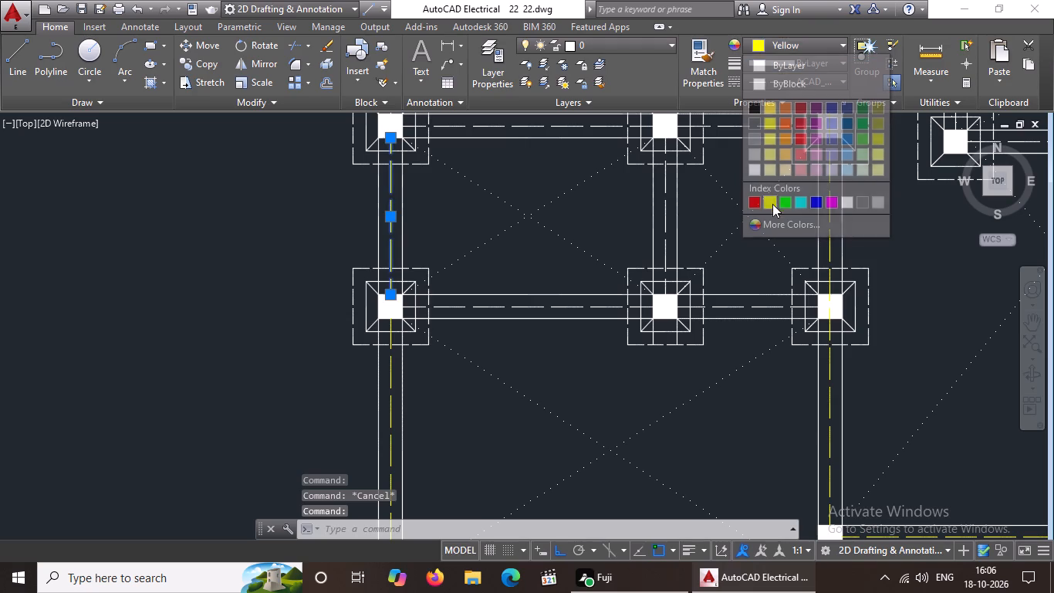
{"action": "key", "text": "Escape"}
Colour yellow both dashed centre line segments of the horizontal beam along the top of the lower-left bay.
{"action": "left_click", "coordinate": [557, 307]}
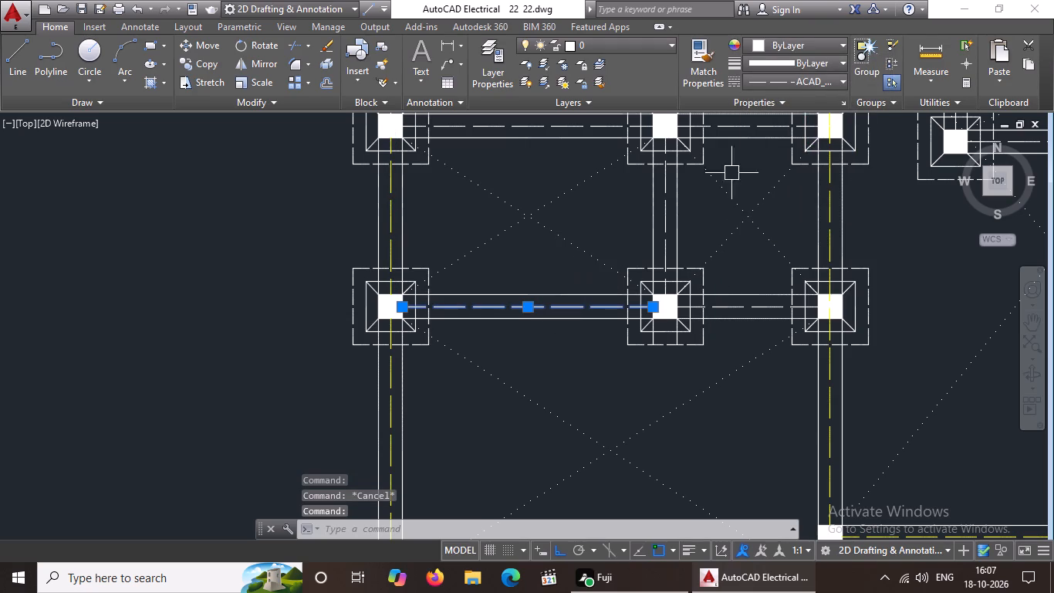
{"action": "left_click", "coordinate": [835, 44]}
{"action": "left_click", "coordinate": [768, 201]}
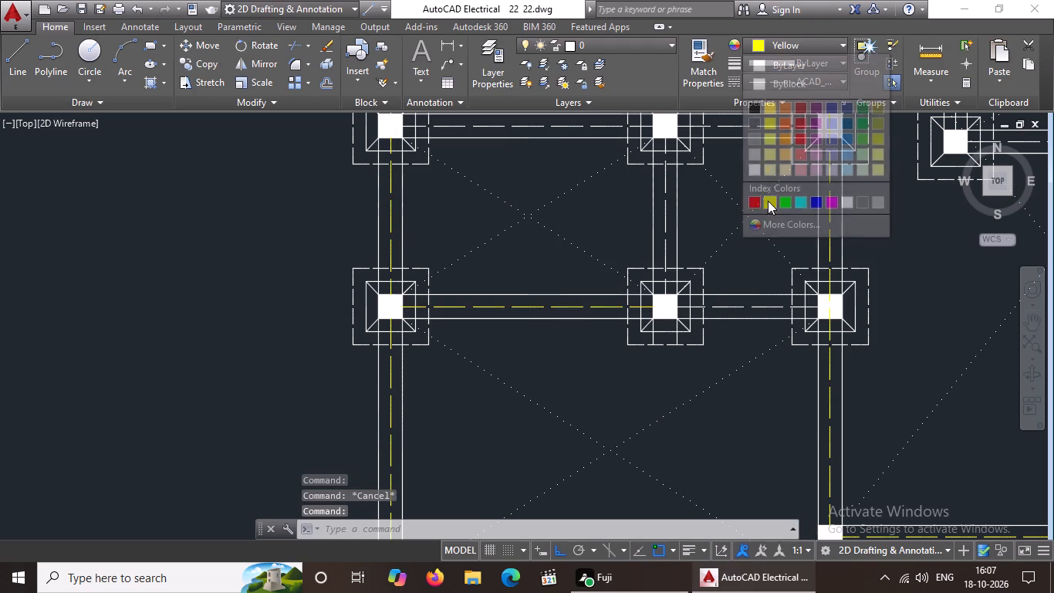
{"action": "key", "text": "Escape"}
{"action": "left_click", "coordinate": [729, 306]}
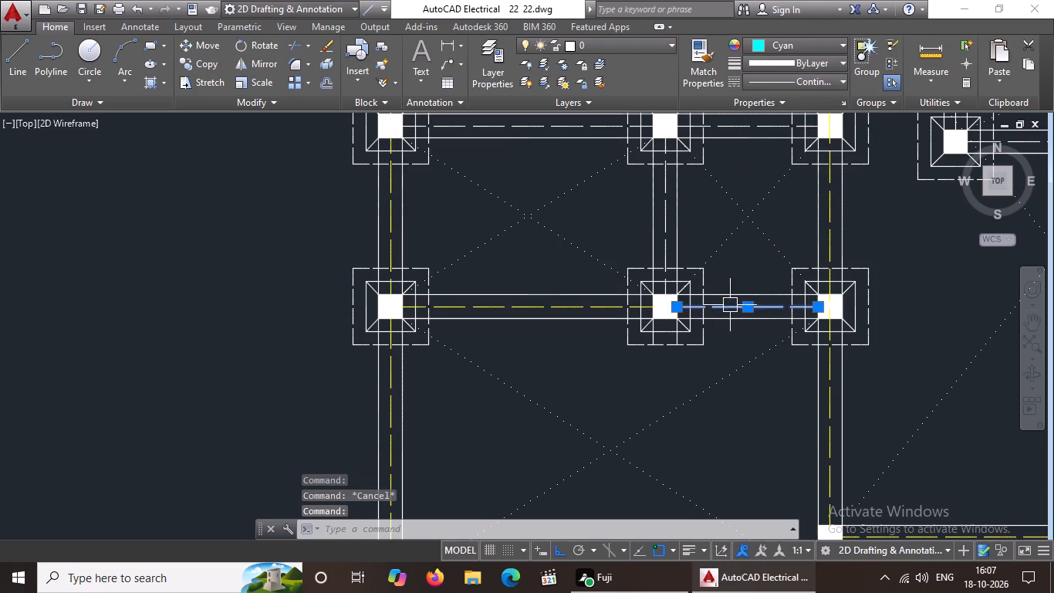
{"action": "left_click", "coordinate": [809, 45]}
{"action": "left_click", "coordinate": [774, 201]}
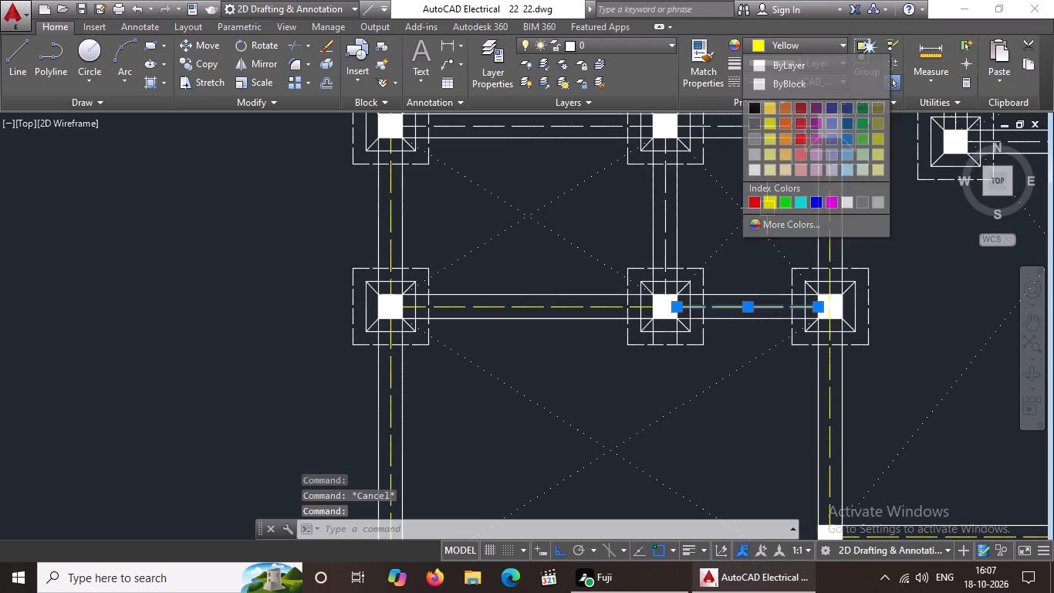
{"action": "key", "text": "Escape"}
Colour yellow the dashed centre line of the outer left vertical beam beside the upper-left bay.
{"action": "scroll", "coordinate": [728, 354], "scroll_direction": "down", "scroll_amount": 2}
{"action": "middle_click_drag", "start_coordinate": [728, 354], "coordinate": [728, 351]}
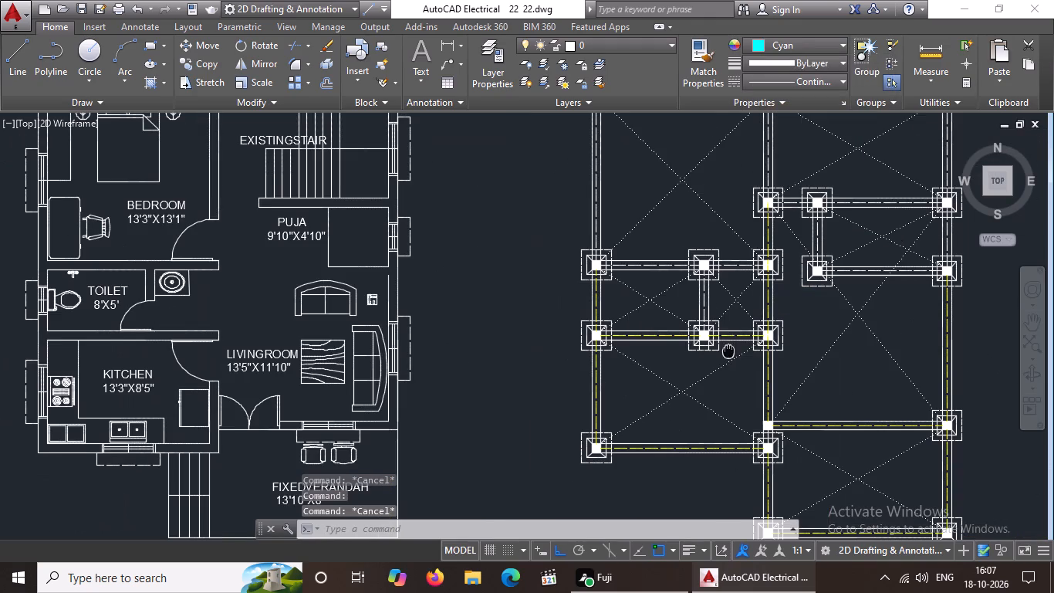
{"action": "middle_click_drag", "start_coordinate": [728, 351], "coordinate": [722, 276]}
{"action": "scroll", "coordinate": [726, 266], "scroll_direction": "down", "scroll_amount": 1}
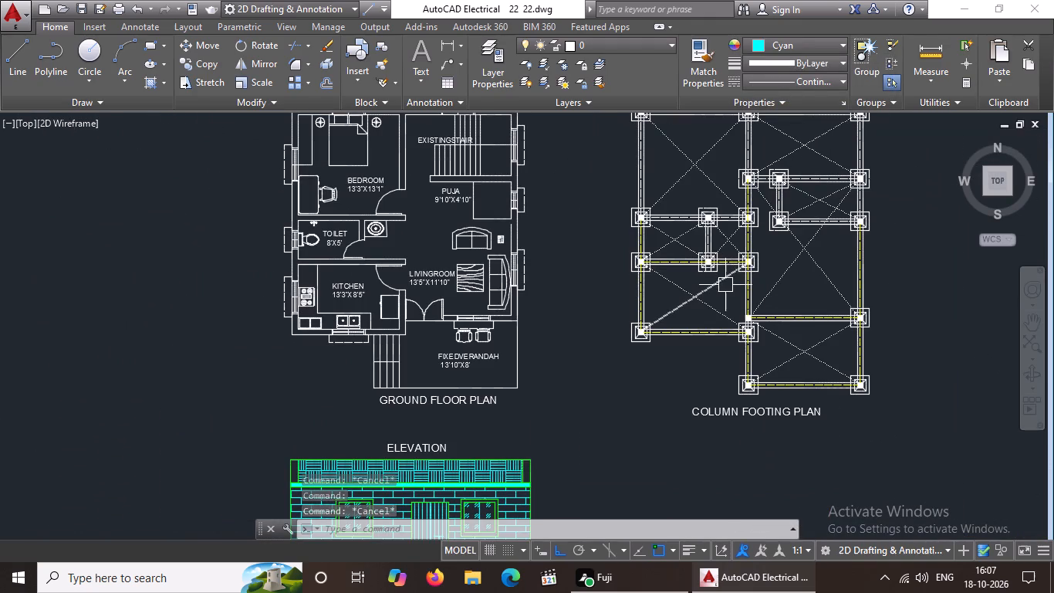
{"action": "middle_click_drag", "start_coordinate": [725, 286], "coordinate": [694, 356]}
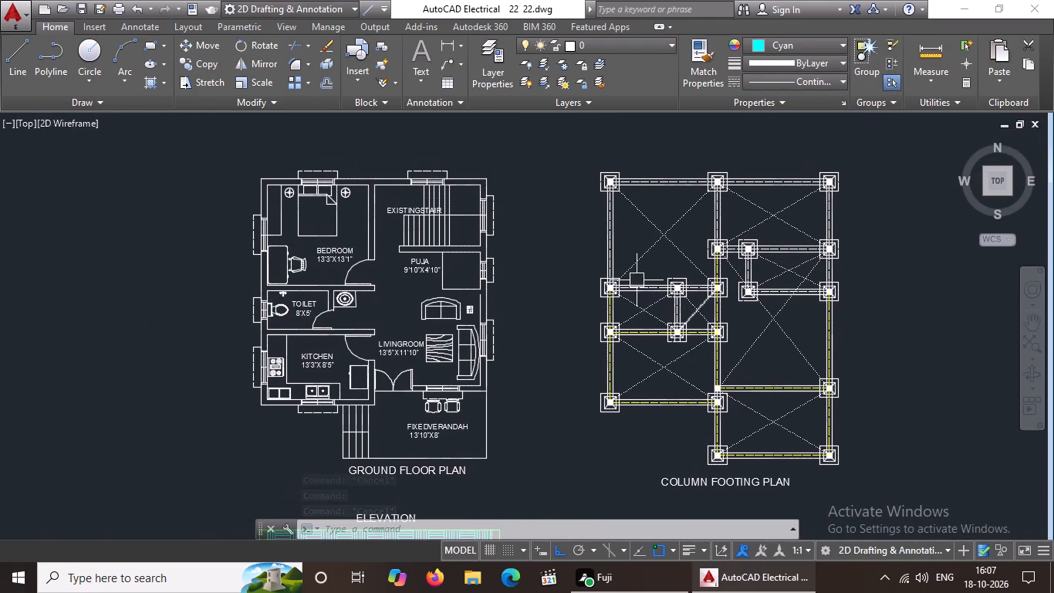
{"action": "scroll", "coordinate": [621, 258], "scroll_direction": "up", "scroll_amount": 2}
{"action": "left_click", "coordinate": [589, 270]}
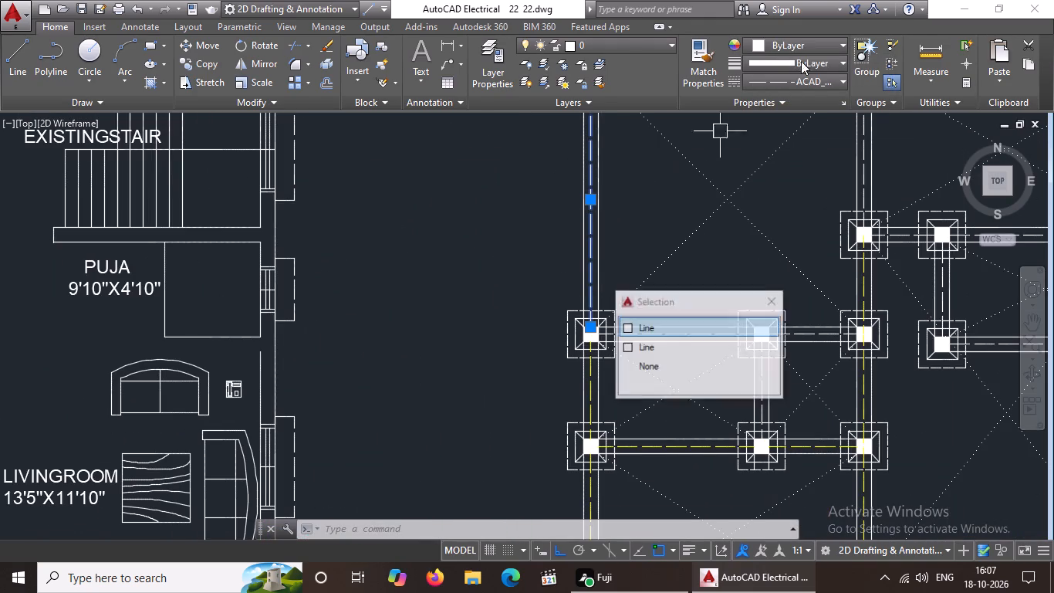
{"action": "left_click", "coordinate": [800, 39]}
{"action": "left_click", "coordinate": [769, 198]}
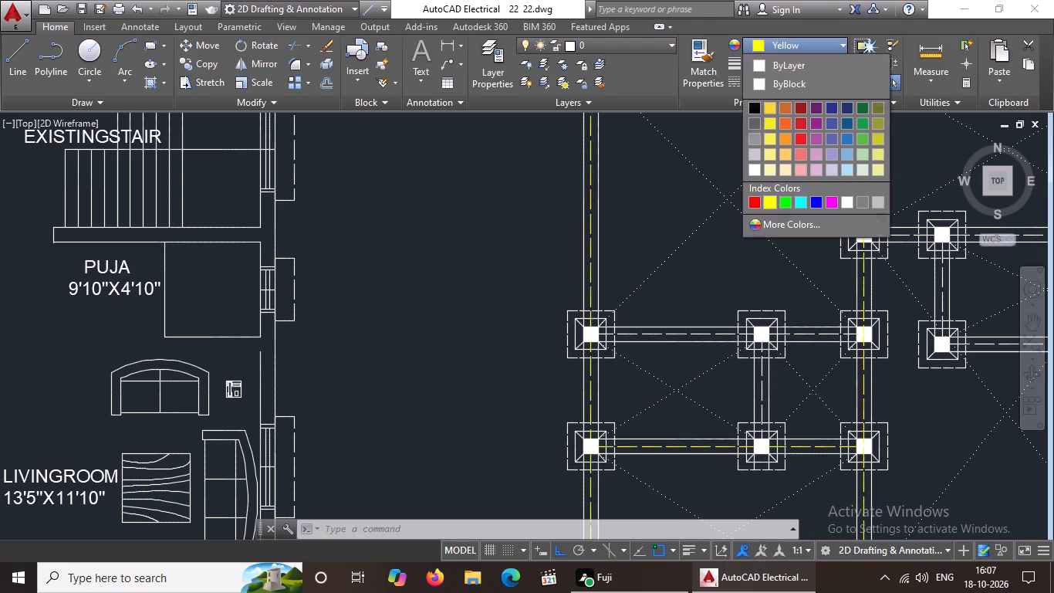
Colour yellow the dashed centre line of the top horizontal beam above the upper-left bay.
{"action": "key", "text": "Escape"}
{"action": "scroll", "coordinate": [688, 335], "scroll_direction": "up", "scroll_amount": 2}
{"action": "scroll", "coordinate": [691, 330], "scroll_direction": "down", "scroll_amount": 3}
{"action": "middle_click_drag", "start_coordinate": [718, 177], "coordinate": [704, 239]}
{"action": "scroll", "coordinate": [701, 225], "scroll_direction": "up", "scroll_amount": 1}
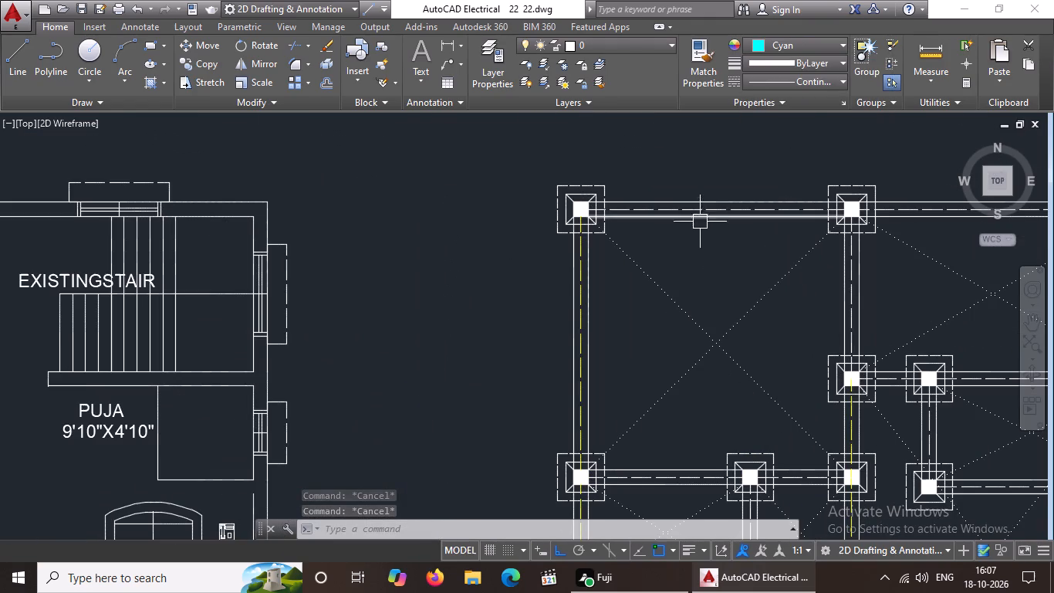
{"action": "left_click", "coordinate": [698, 207]}
{"action": "left_click", "coordinate": [819, 38]}
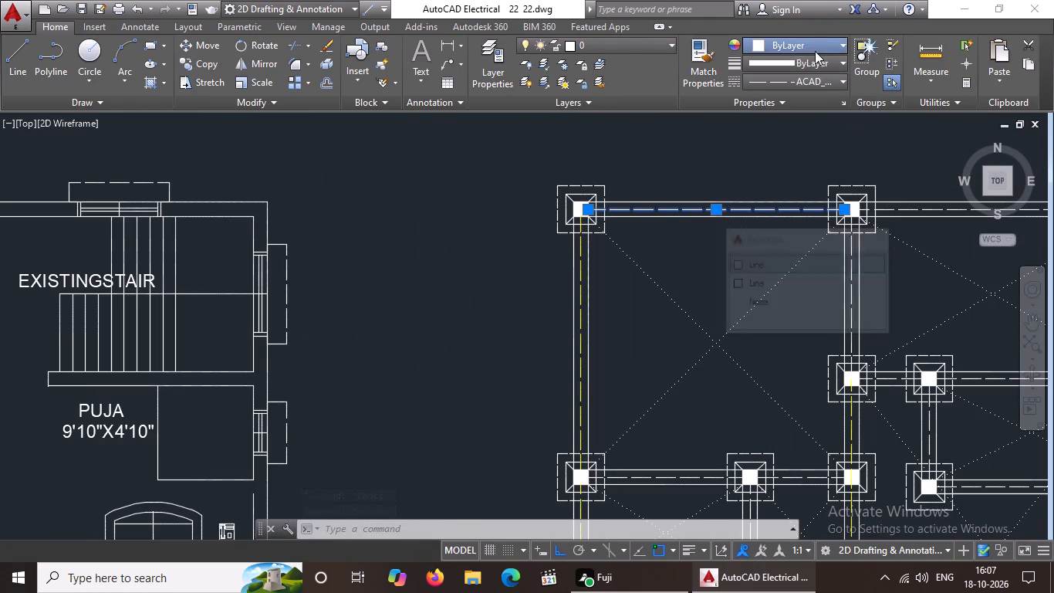
{"action": "left_click", "coordinate": [770, 202]}
{"action": "key", "text": "Escape"}
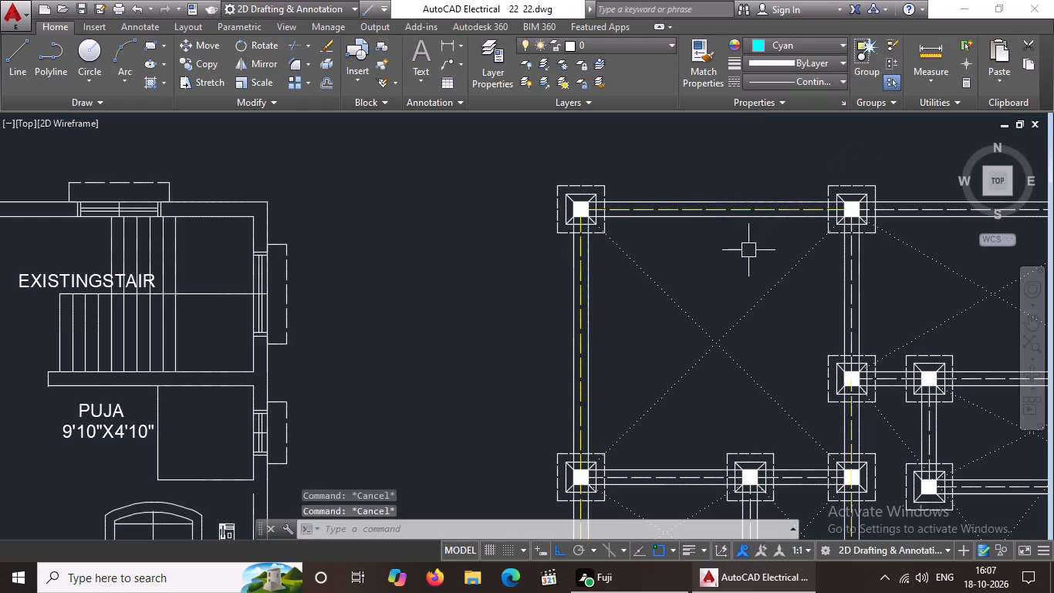
Colour yellow the dashed centre line of the top horizontal beam above the upper-right bay.
{"action": "scroll", "coordinate": [748, 249], "scroll_direction": "down", "scroll_amount": 1}
{"action": "middle_click_drag", "start_coordinate": [745, 258], "coordinate": [725, 264]}
{"action": "scroll", "coordinate": [1006, 227], "scroll_direction": "up", "scroll_amount": 3}
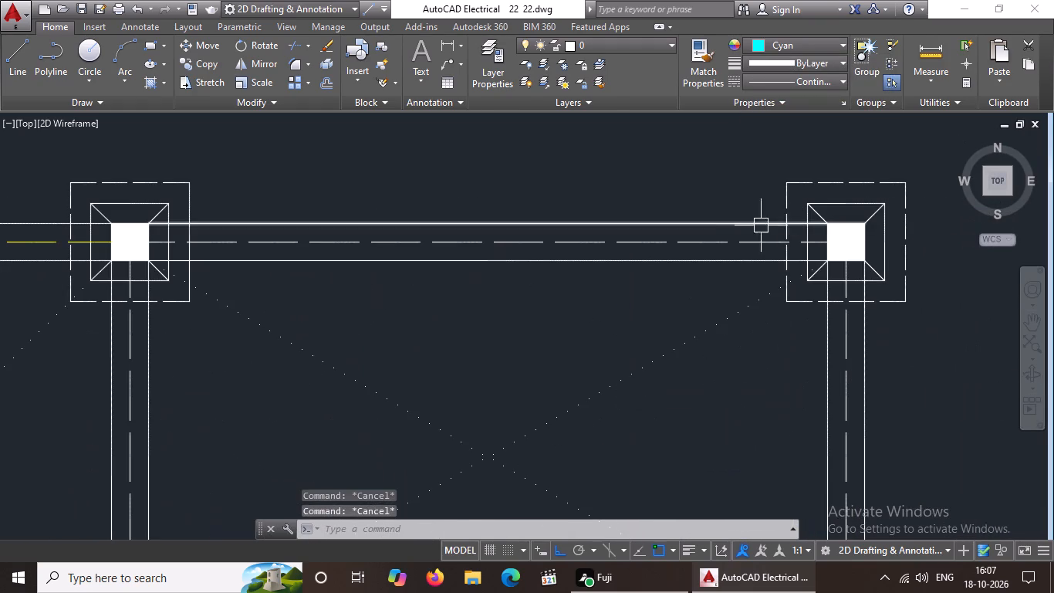
{"action": "left_click", "coordinate": [738, 243]}
{"action": "left_click", "coordinate": [782, 42]}
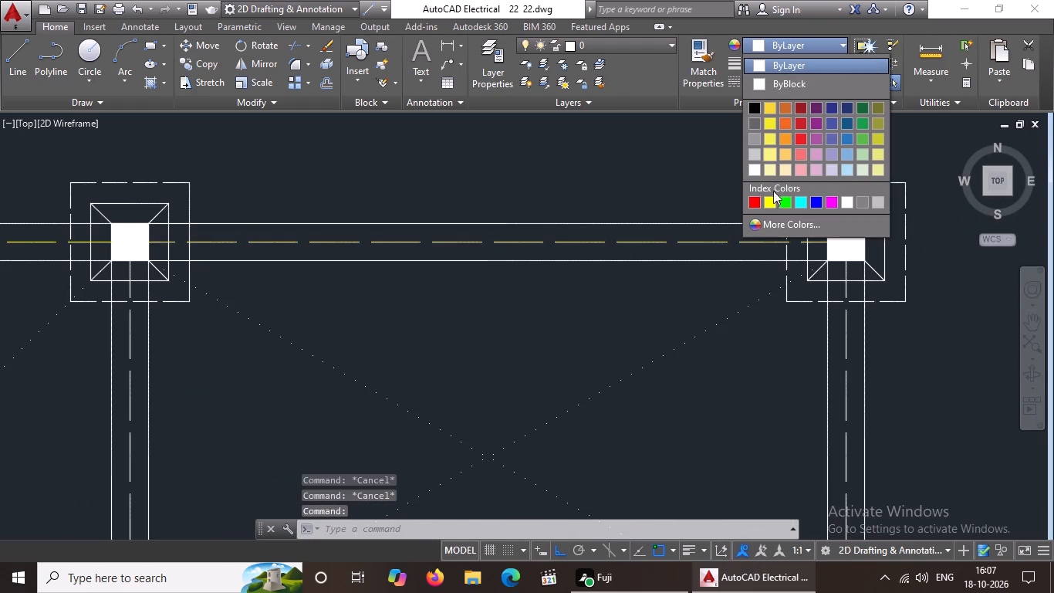
{"action": "left_click", "coordinate": [773, 201]}
{"action": "key", "text": "Escape"}
Colour yellow the dashed centre line of the outer right vertical beam beside the upper-right bay.
{"action": "scroll", "coordinate": [680, 211], "scroll_direction": "down", "scroll_amount": 2}
{"action": "scroll", "coordinate": [759, 307], "scroll_direction": "up", "scroll_amount": 2}
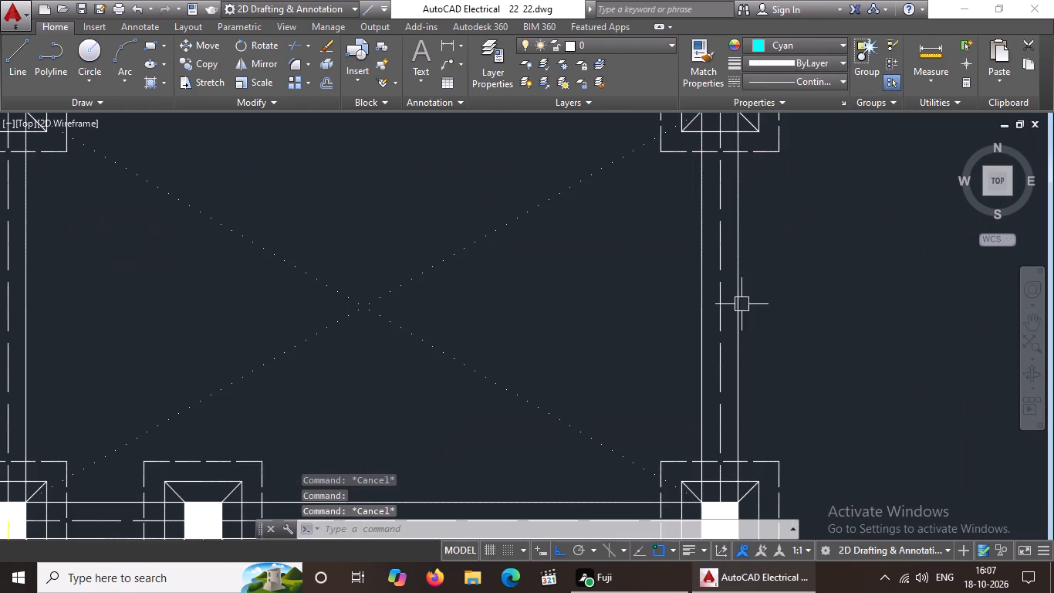
{"action": "left_click", "coordinate": [724, 304]}
{"action": "left_click", "coordinate": [783, 47]}
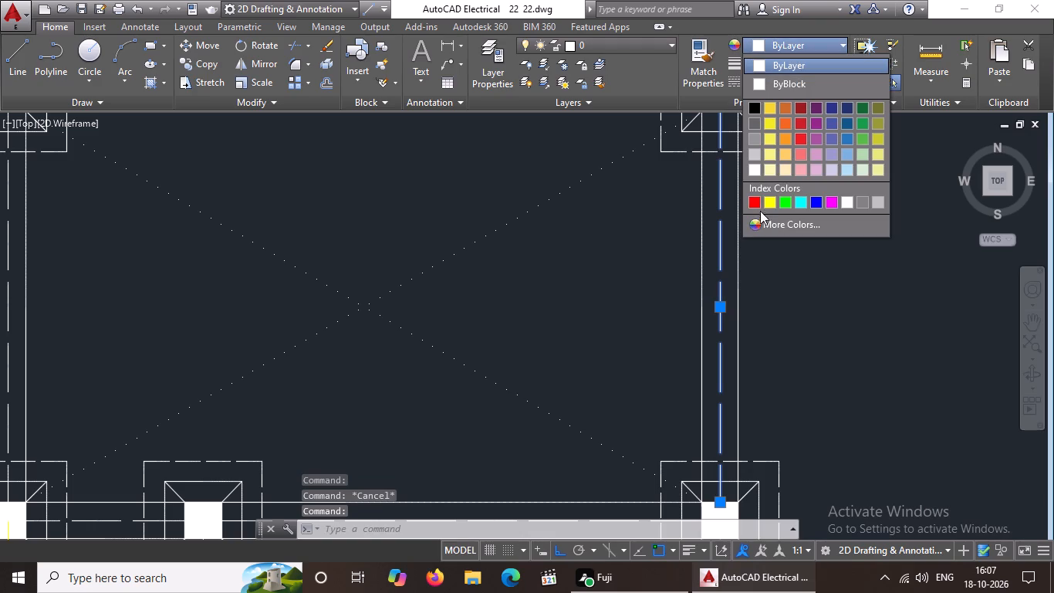
{"action": "left_click", "coordinate": [769, 200]}
{"action": "key", "text": "Escape"}
Colour yellow the dashed centre line of the middle vertical beam between the upper-left and upper-right bays.
{"action": "scroll", "coordinate": [686, 216], "scroll_direction": "down", "scroll_amount": 1}
{"action": "middle_click_drag", "start_coordinate": [486, 223], "coordinate": [796, 274]}
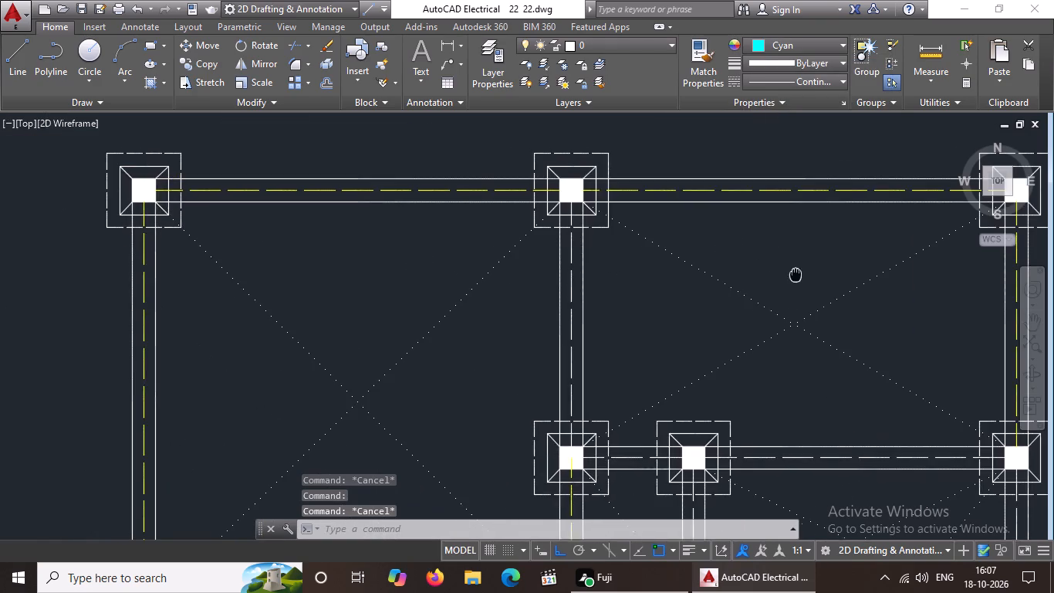
{"action": "scroll", "coordinate": [583, 321], "scroll_direction": "up", "scroll_amount": 1}
{"action": "left_click", "coordinate": [561, 305]}
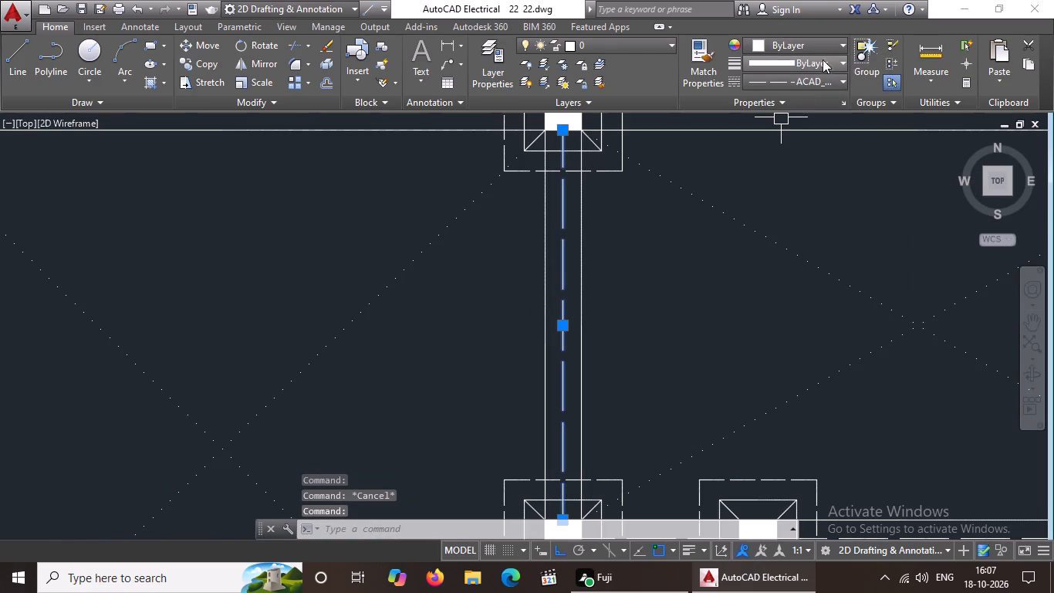
{"action": "left_click", "coordinate": [809, 42]}
{"action": "left_click", "coordinate": [765, 205]}
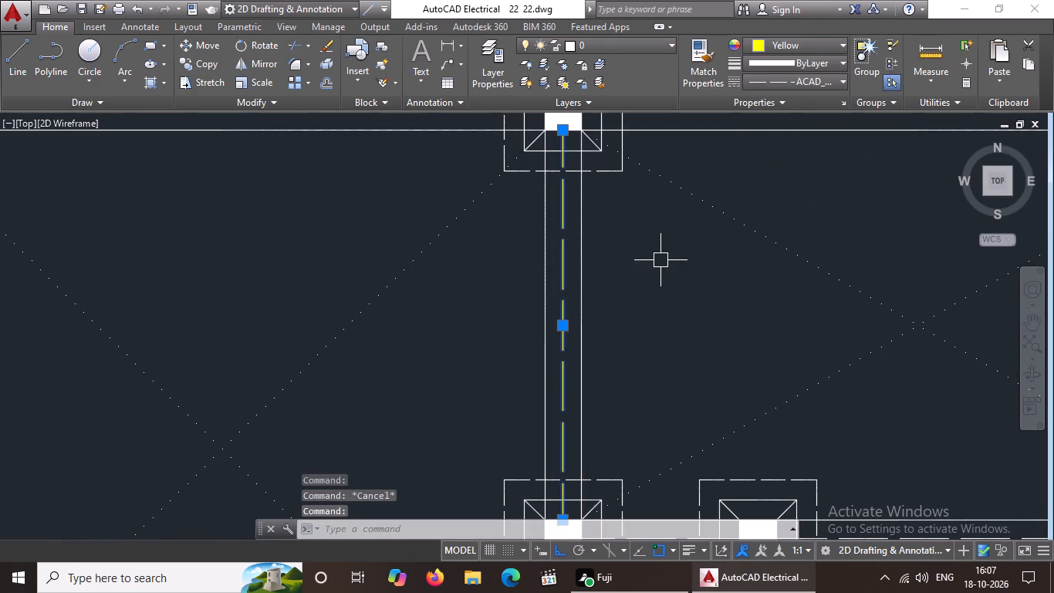
{"action": "scroll", "coordinate": [659, 261], "scroll_direction": "down", "scroll_amount": 3}
{"action": "key", "text": "Escape"}
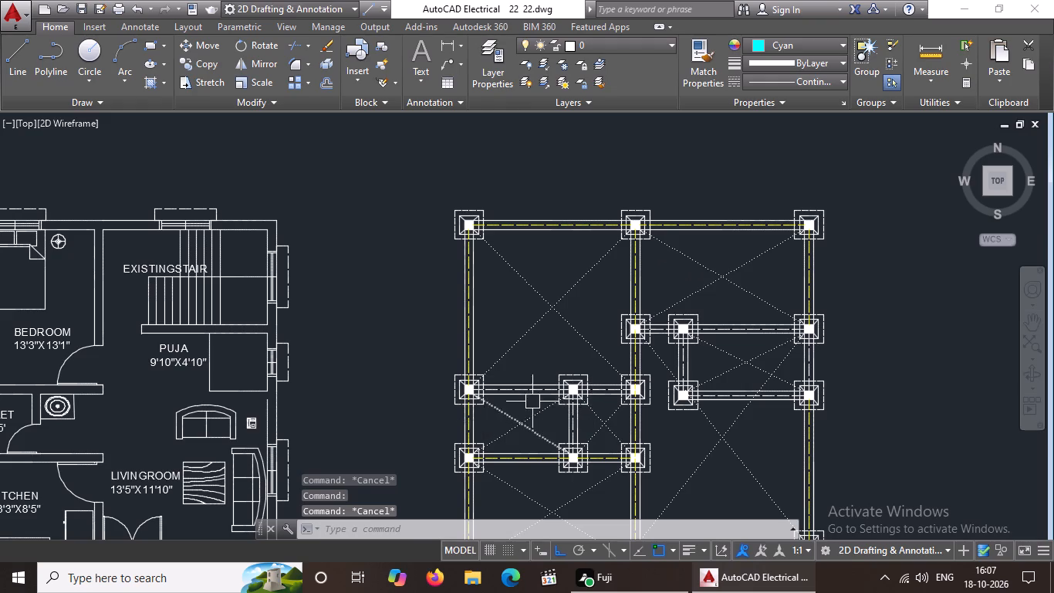
Colour yellow the longer left centre line segment of the horizontal beam along the bottom of the upper-left bay.
{"action": "scroll", "coordinate": [546, 391], "scroll_direction": "up", "scroll_amount": 2}
{"action": "left_click", "coordinate": [529, 388]}
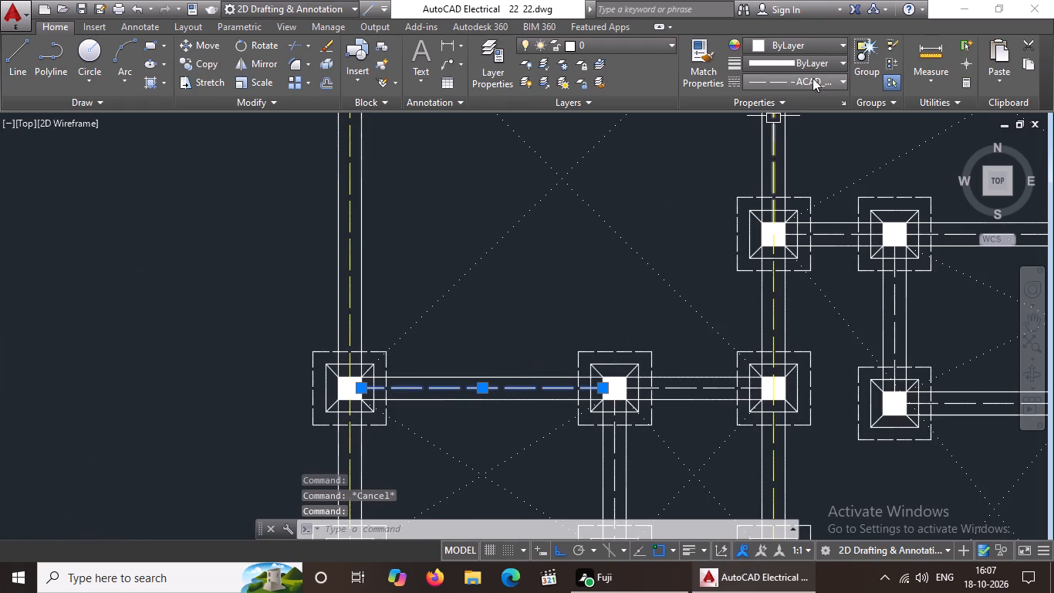
{"action": "left_click", "coordinate": [816, 44]}
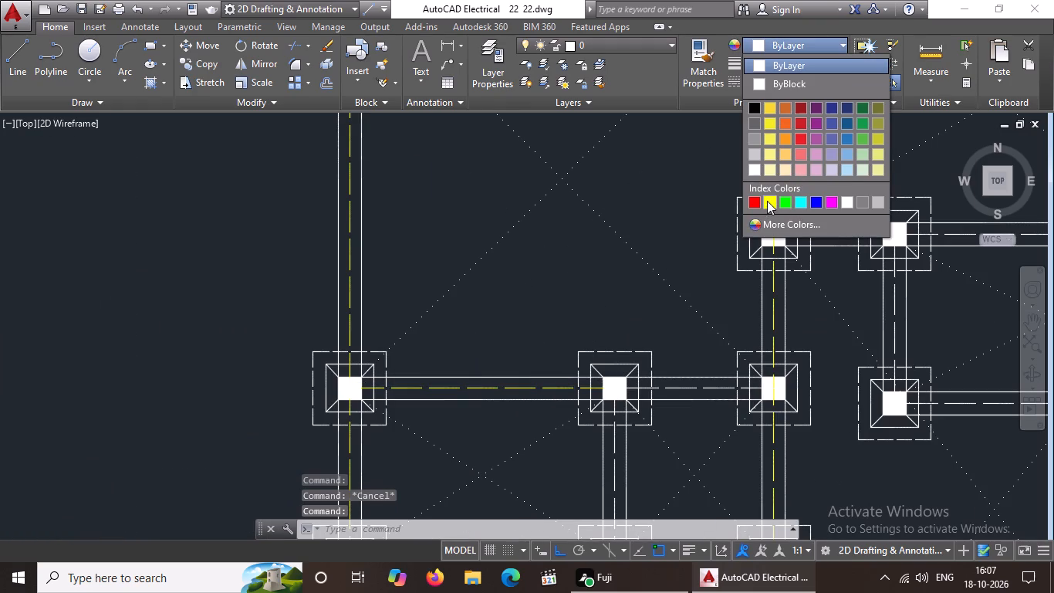
{"action": "left_click", "coordinate": [767, 201]}
{"action": "key", "text": "Escape"}
Colour yellow the dashed centre line of the short interior vertical beam just below the upper-left bay.
{"action": "scroll", "coordinate": [694, 386], "scroll_direction": "up", "scroll_amount": 1}
{"action": "scroll", "coordinate": [704, 335], "scroll_direction": "down", "scroll_amount": 1}
{"action": "middle_click_drag", "start_coordinate": [699, 383], "coordinate": [718, 280]}
{"action": "scroll", "coordinate": [642, 354], "scroll_direction": "up", "scroll_amount": 1}
{"action": "left_click", "coordinate": [638, 355]}
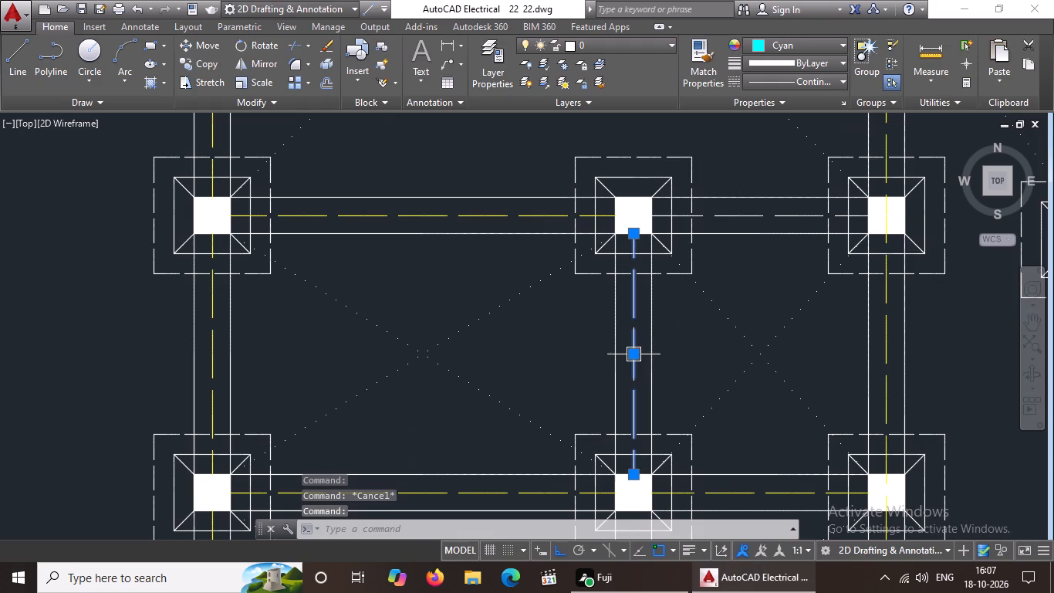
{"action": "left_click", "coordinate": [845, 41]}
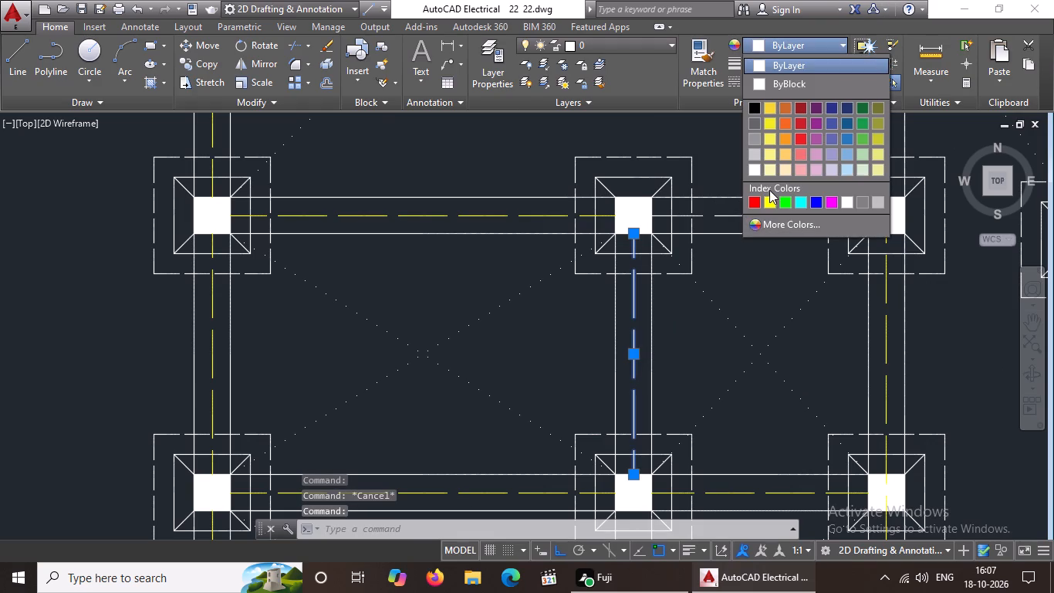
{"action": "left_click", "coordinate": [769, 190]}
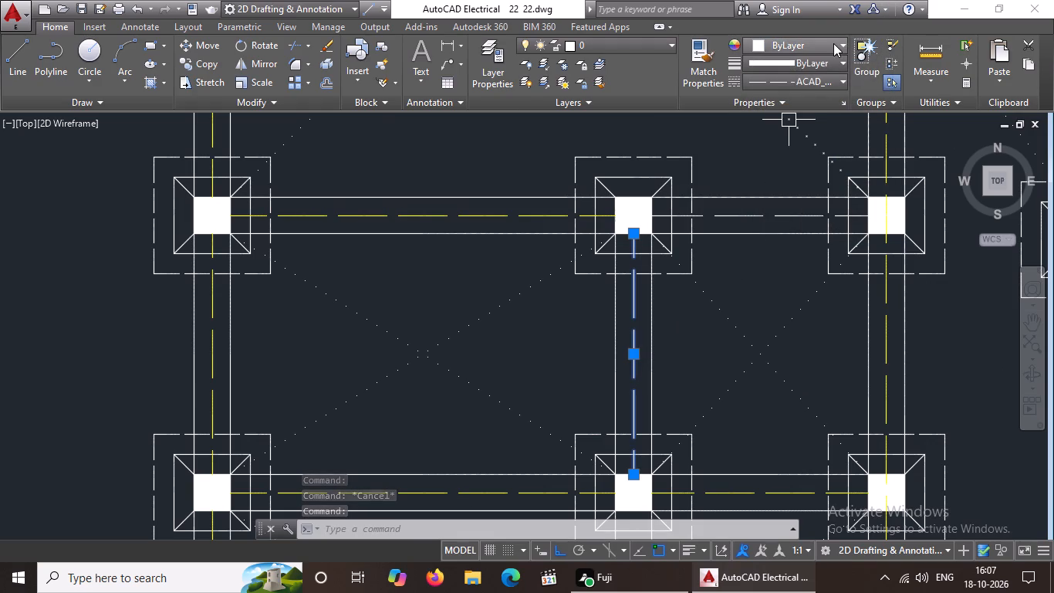
{"action": "left_click", "coordinate": [833, 43]}
{"action": "left_click", "coordinate": [774, 202]}
{"action": "key", "text": "Escape"}
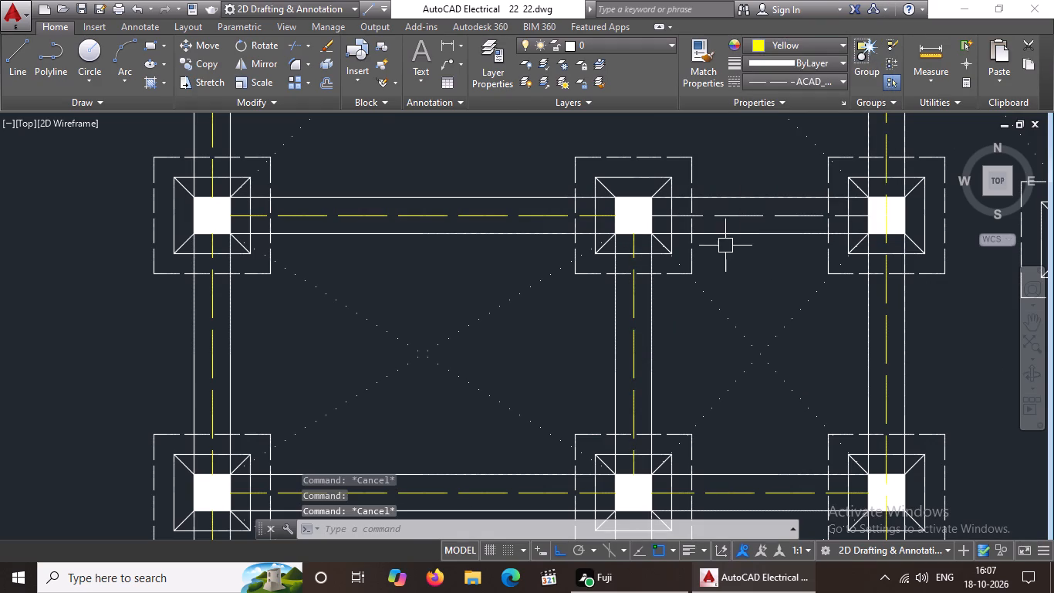
Colour yellow the shorter right centre line segment of the horizontal beam along the bottom of the upper-left bay.
{"action": "left_click", "coordinate": [736, 219]}
{"action": "left_click", "coordinate": [816, 39]}
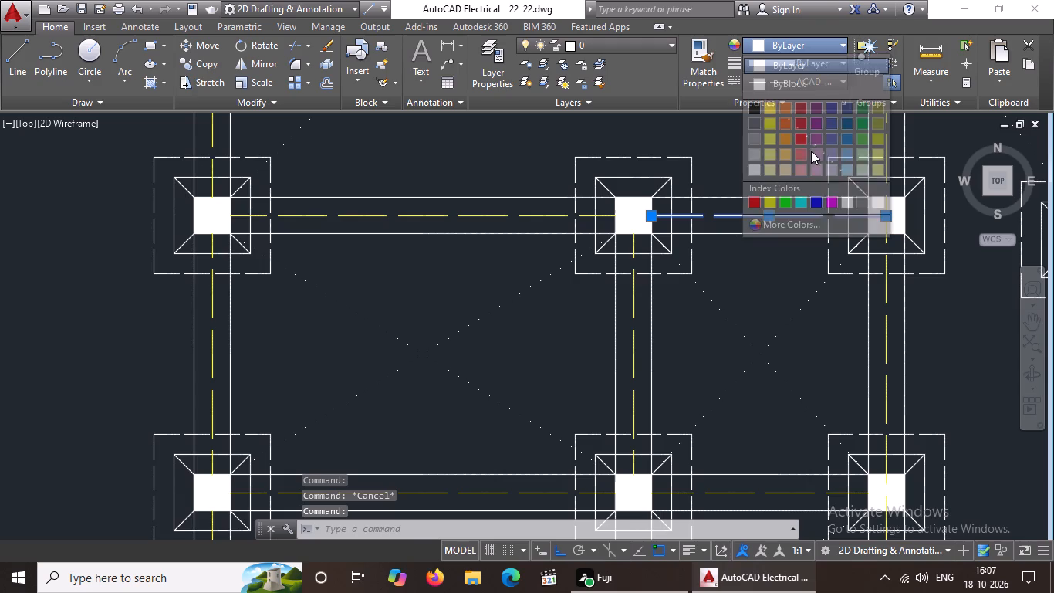
{"action": "left_click", "coordinate": [771, 202]}
{"action": "key", "text": "Escape"}
Colour yellow the dashed centre line of the horizontal beam along the bottom of the small bay under the upper-right bay.
{"action": "scroll", "coordinate": [749, 240], "scroll_direction": "down", "scroll_amount": 3}
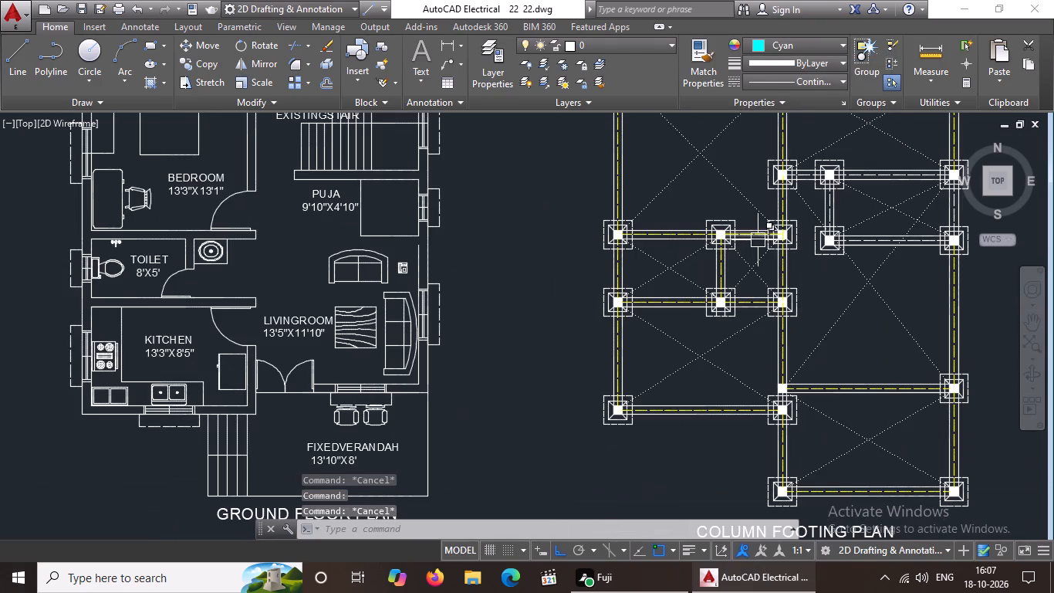
{"action": "middle_click_drag", "start_coordinate": [829, 254], "coordinate": [745, 294]}
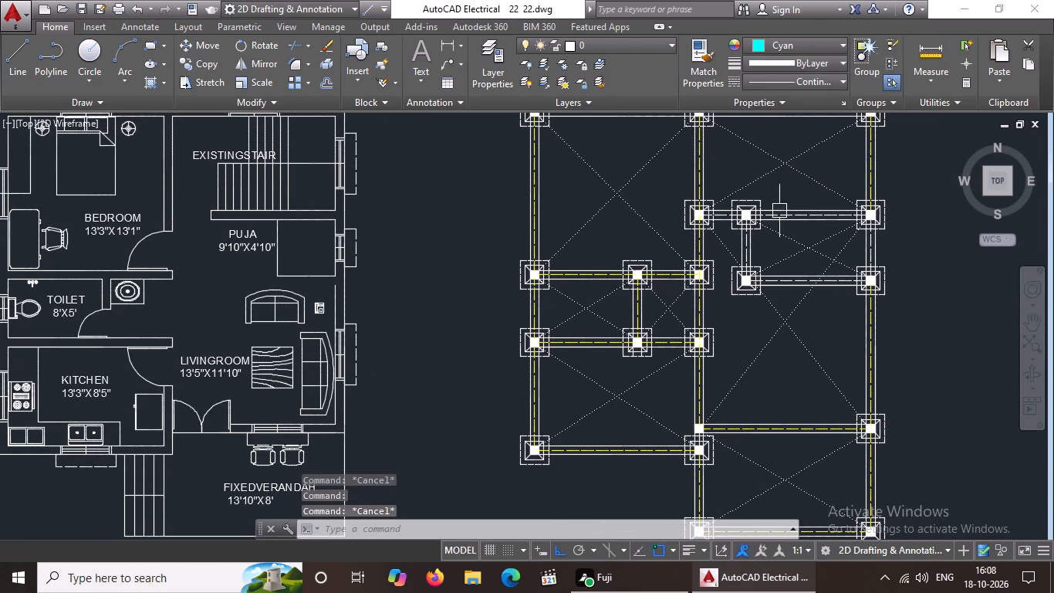
{"action": "middle_click_drag", "start_coordinate": [775, 205], "coordinate": [749, 260]}
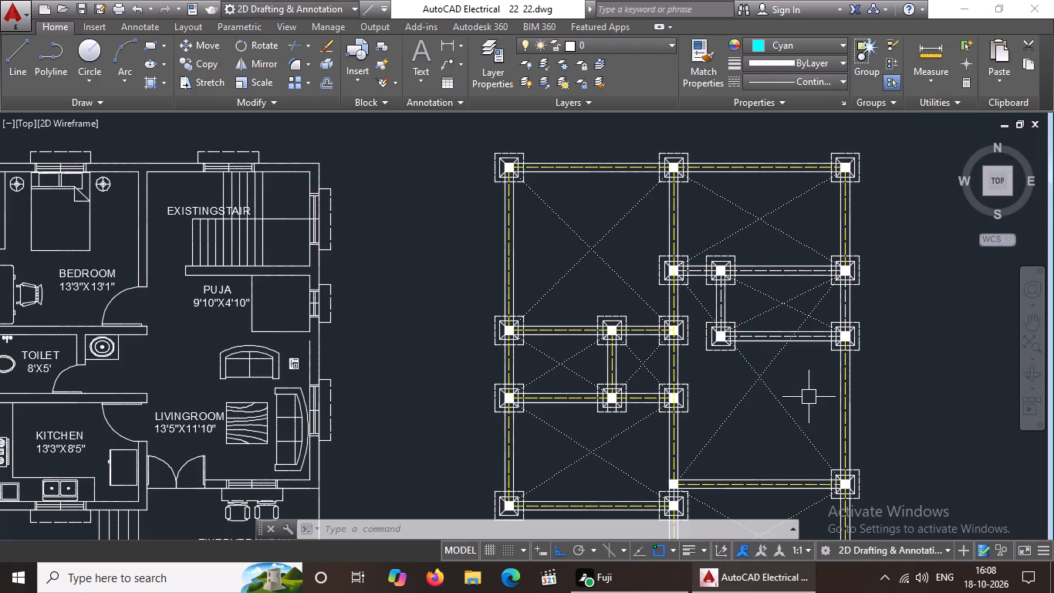
{"action": "scroll", "coordinate": [817, 324], "scroll_direction": "up", "scroll_amount": 3}
{"action": "left_click", "coordinate": [768, 376]}
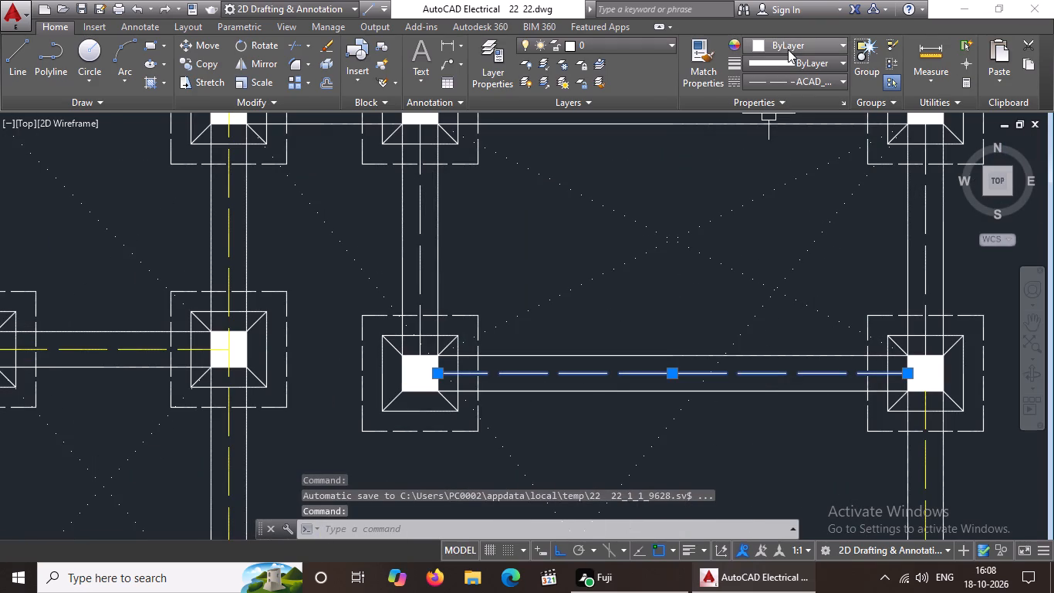
{"action": "left_click", "coordinate": [788, 49]}
{"action": "left_click", "coordinate": [769, 203]}
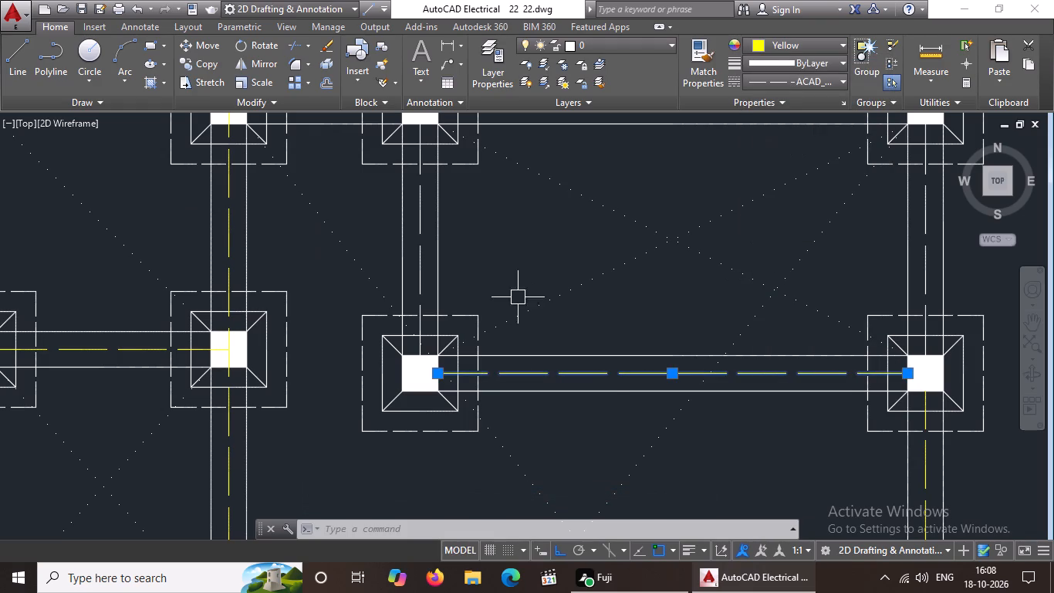
Colour yellow the dashed centre line of the short outer right vertical beam beside the small bay under the upper-right bay.
{"action": "scroll", "coordinate": [719, 296], "scroll_direction": "down", "scroll_amount": 1}
{"action": "scroll", "coordinate": [870, 279], "scroll_direction": "up", "scroll_amount": 1}
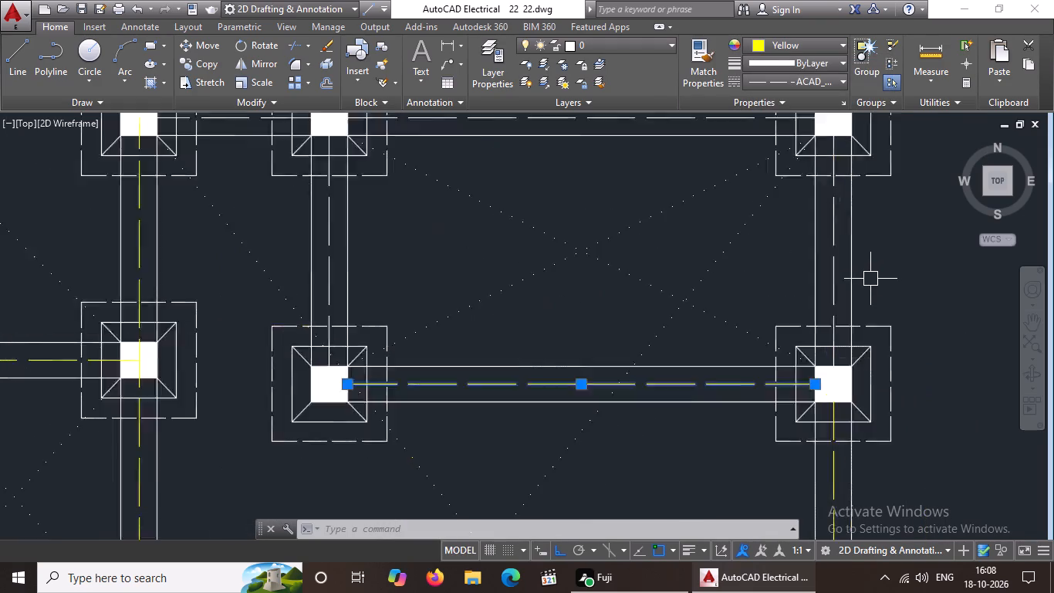
{"action": "scroll", "coordinate": [870, 279], "scroll_direction": "up", "scroll_amount": 1}
{"action": "left_click", "coordinate": [811, 280]}
{"action": "left_click", "coordinate": [828, 42]}
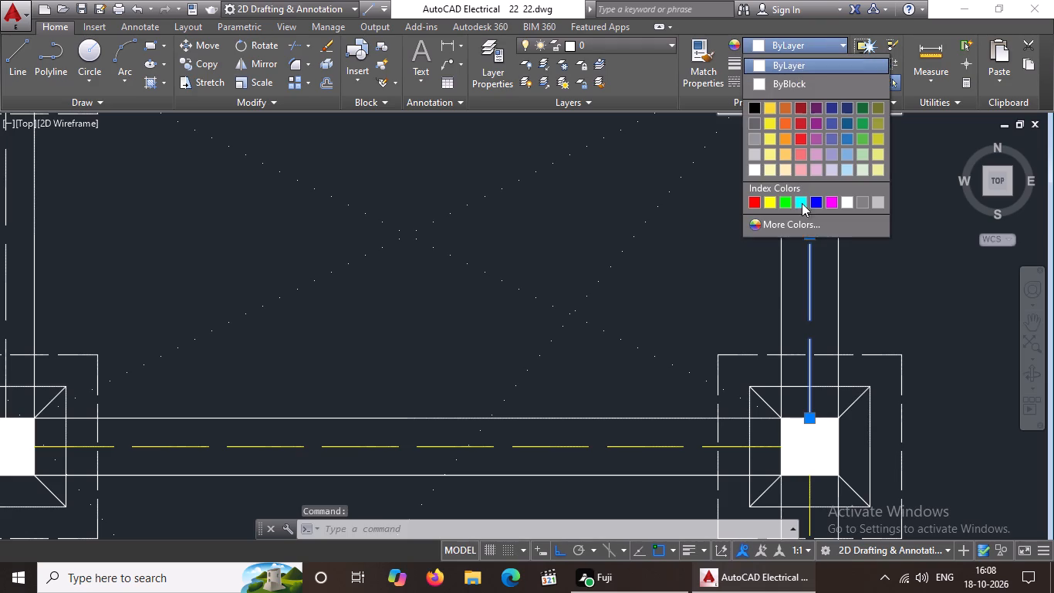
{"action": "left_click", "coordinate": [768, 204]}
Colour yellow the short left centre line segment of the horizontal beam along the bottom of the upper-right bay.
{"action": "scroll", "coordinate": [860, 237], "scroll_direction": "down", "scroll_amount": 2}
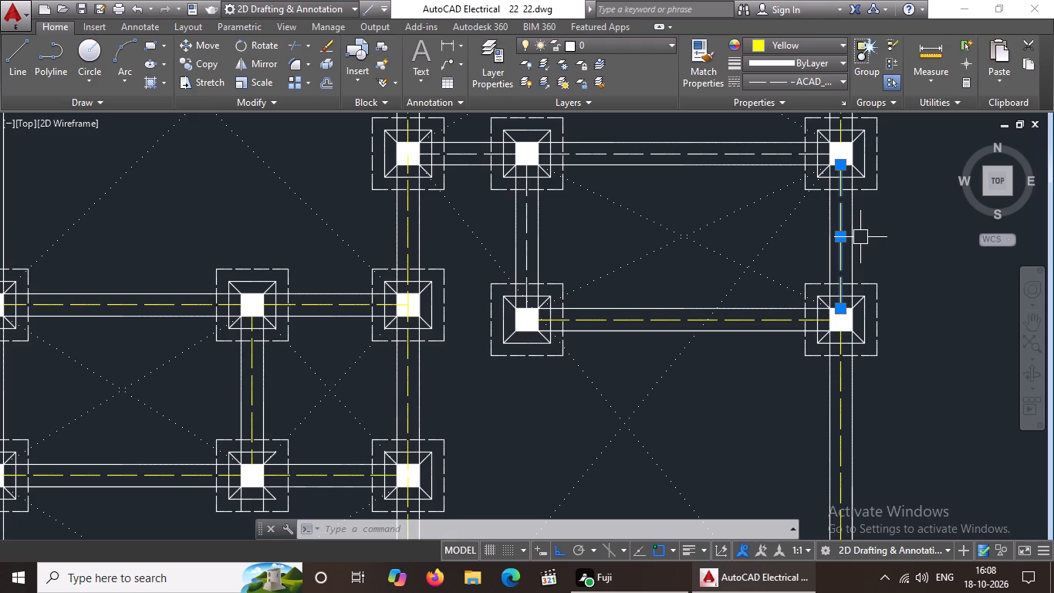
{"action": "scroll", "coordinate": [832, 201], "scroll_direction": "down", "scroll_amount": 2}
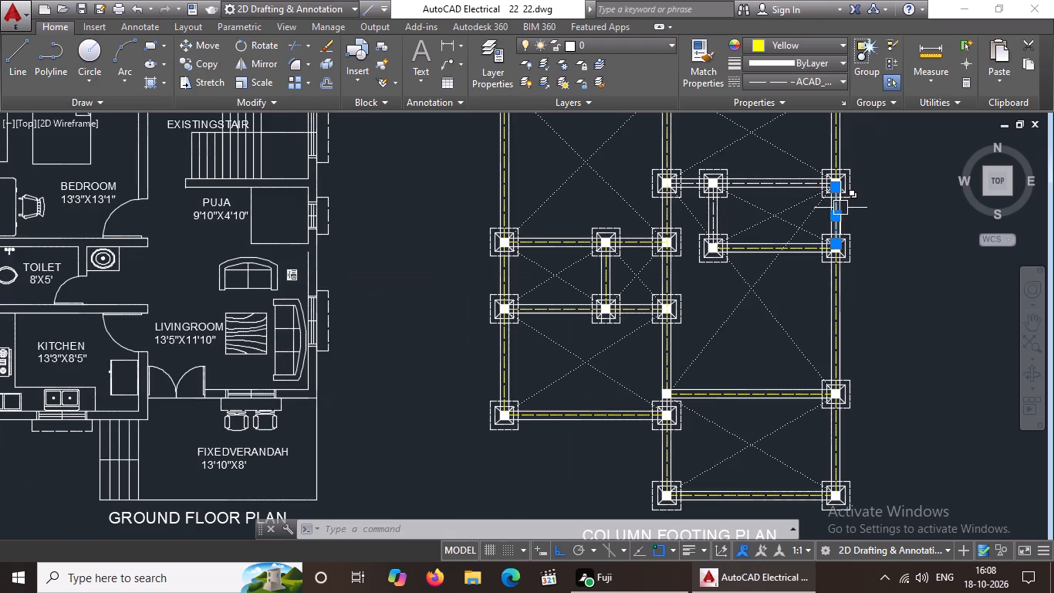
{"action": "middle_click_drag", "start_coordinate": [838, 219], "coordinate": [809, 363]}
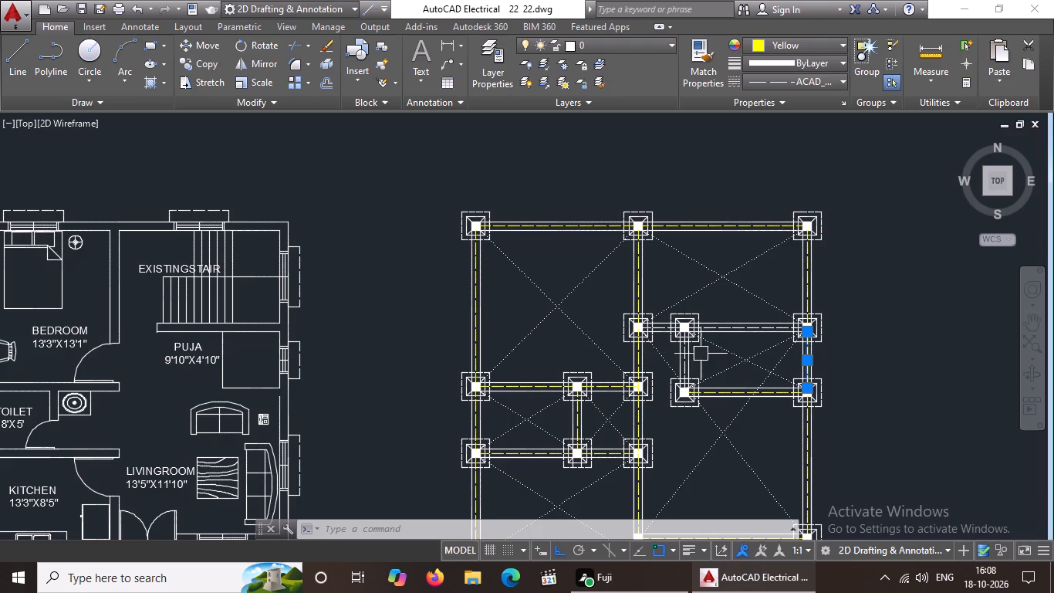
{"action": "scroll", "coordinate": [683, 361], "scroll_direction": "up", "scroll_amount": 3}
{"action": "left_click", "coordinate": [597, 258]}
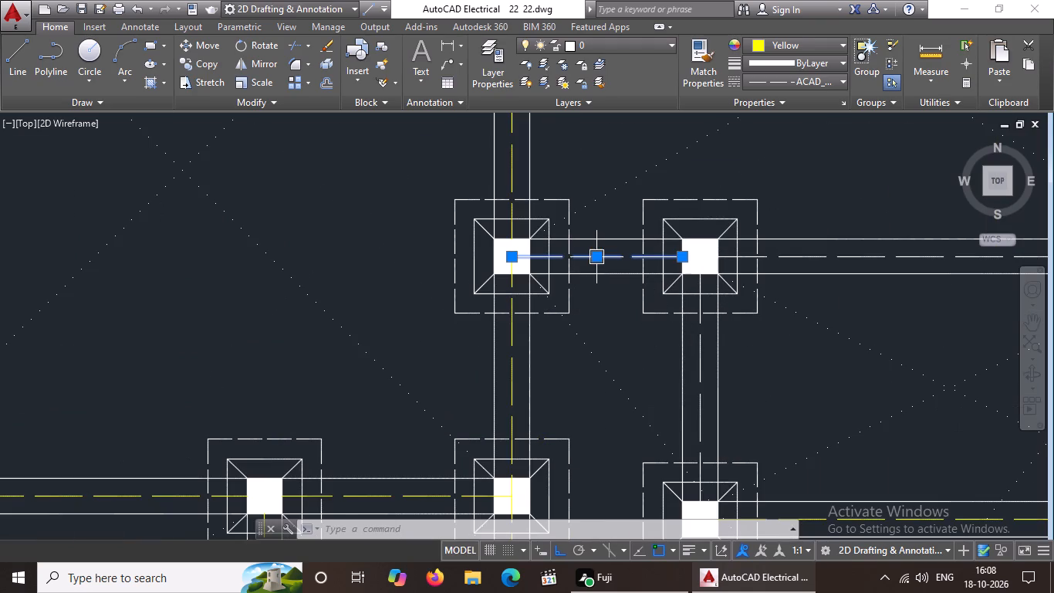
{"action": "left_click", "coordinate": [827, 42]}
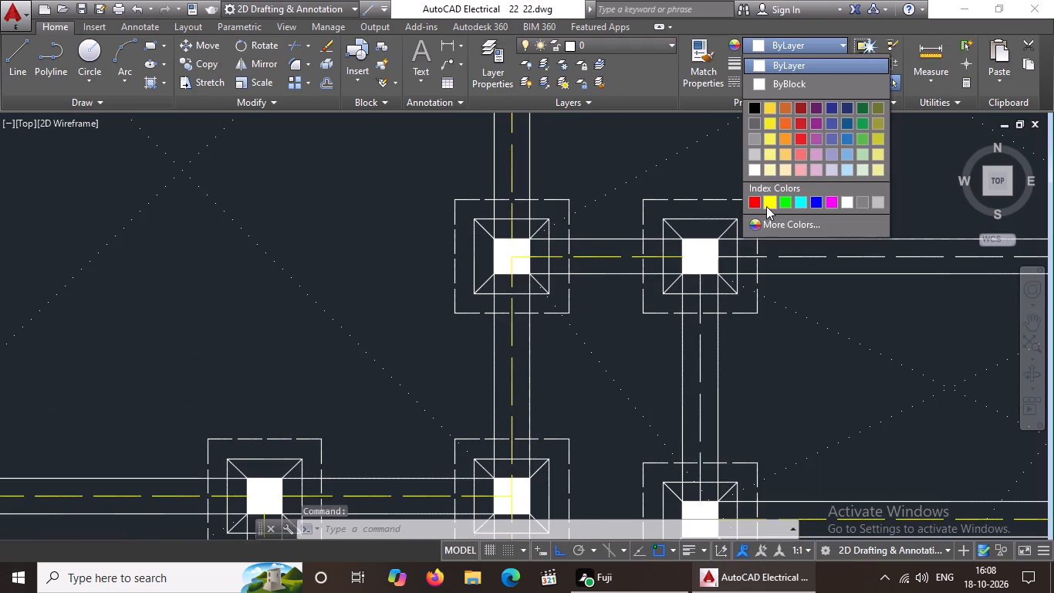
{"action": "left_click", "coordinate": [769, 205]}
{"action": "key", "text": "Escape"}
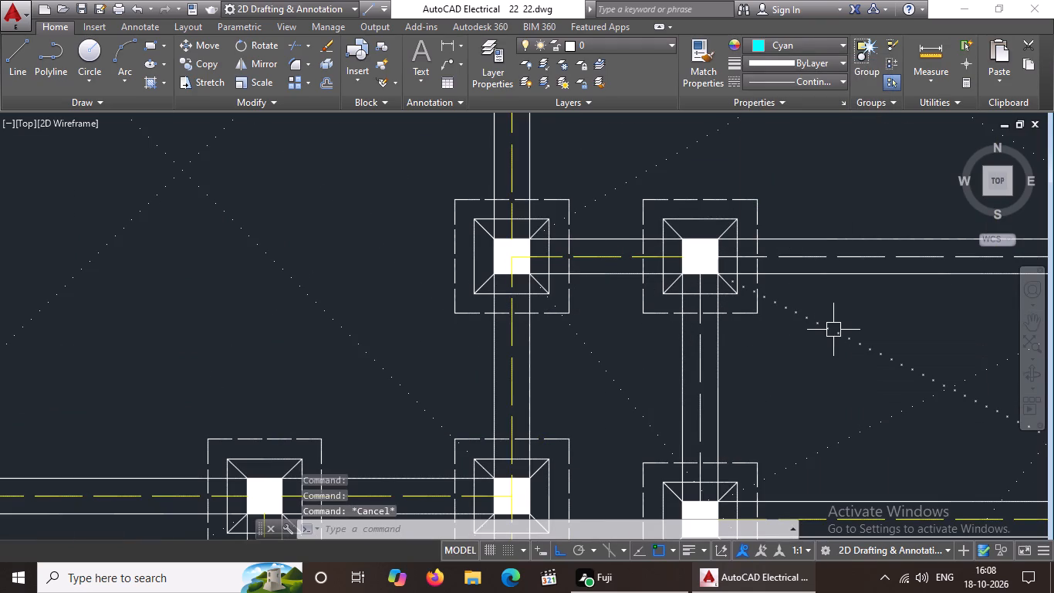
Colour yellow the longer right centre line segment of the horizontal beam along the bottom of the upper-right bay.
{"action": "left_click", "coordinate": [822, 259]}
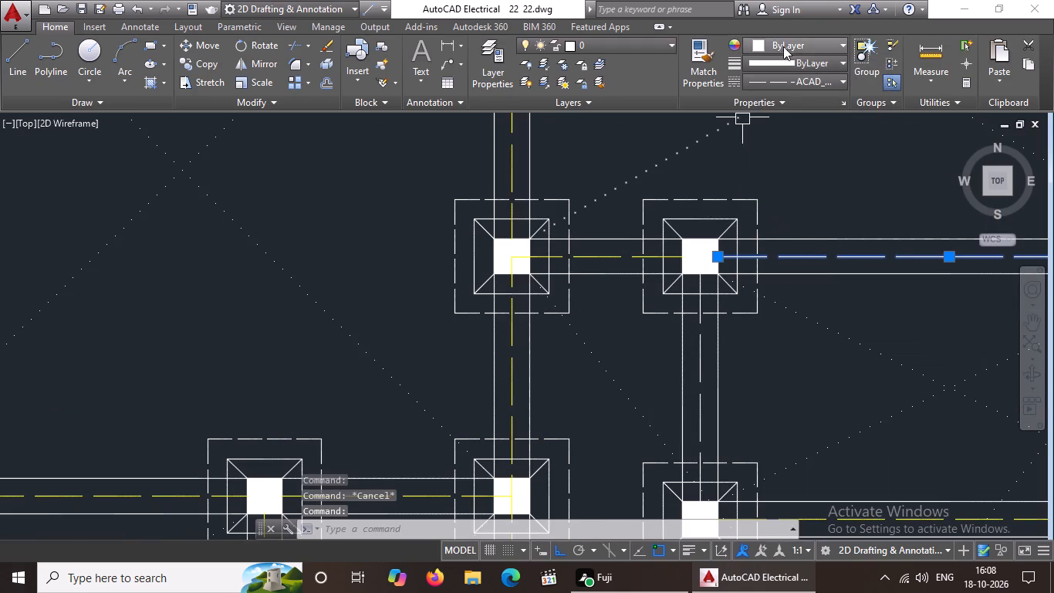
{"action": "left_click", "coordinate": [784, 43]}
{"action": "left_click", "coordinate": [765, 201]}
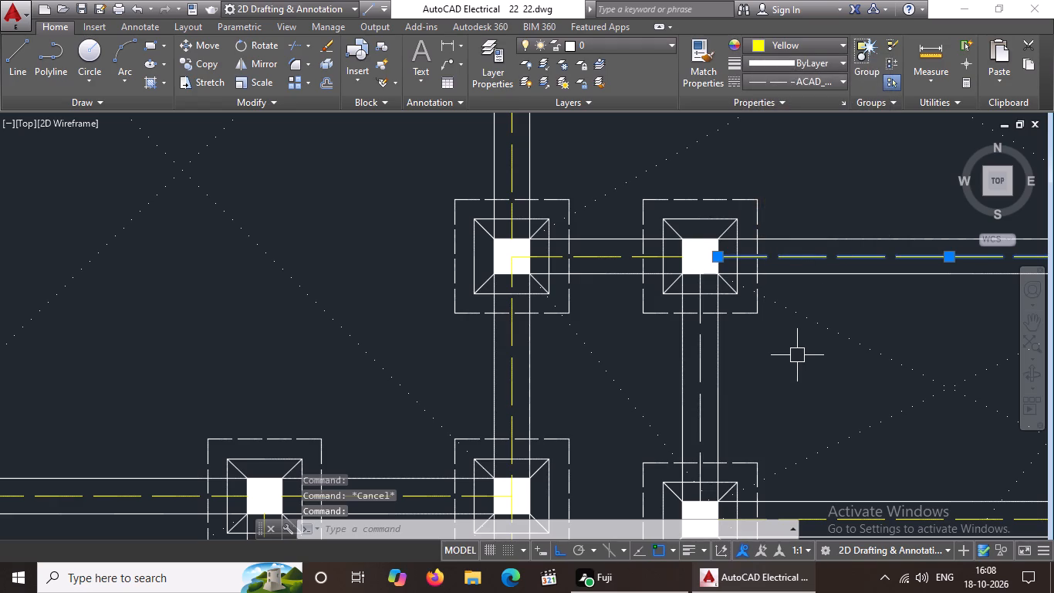
{"action": "key", "text": "Escape"}
Colour yellow the dashed centre line of the short inner left vertical beam beside the small bay under the upper-right bay.
{"action": "scroll", "coordinate": [897, 363], "scroll_direction": "down", "scroll_amount": 4}
{"action": "scroll", "coordinate": [902, 362], "scroll_direction": "up", "scroll_amount": 2}
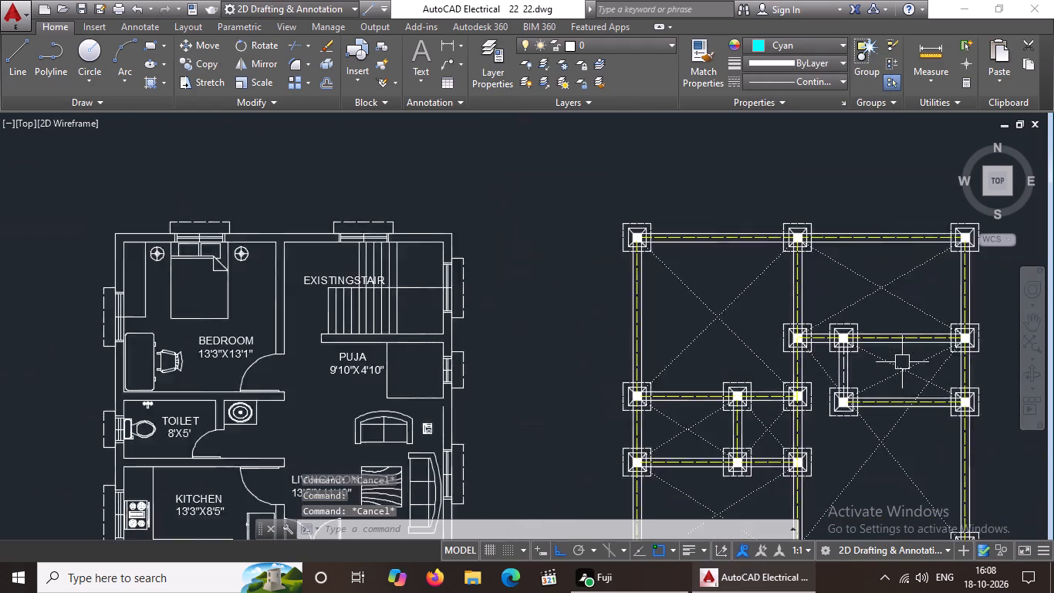
{"action": "scroll", "coordinate": [902, 362], "scroll_direction": "up", "scroll_amount": 2}
{"action": "left_click", "coordinate": [664, 396]}
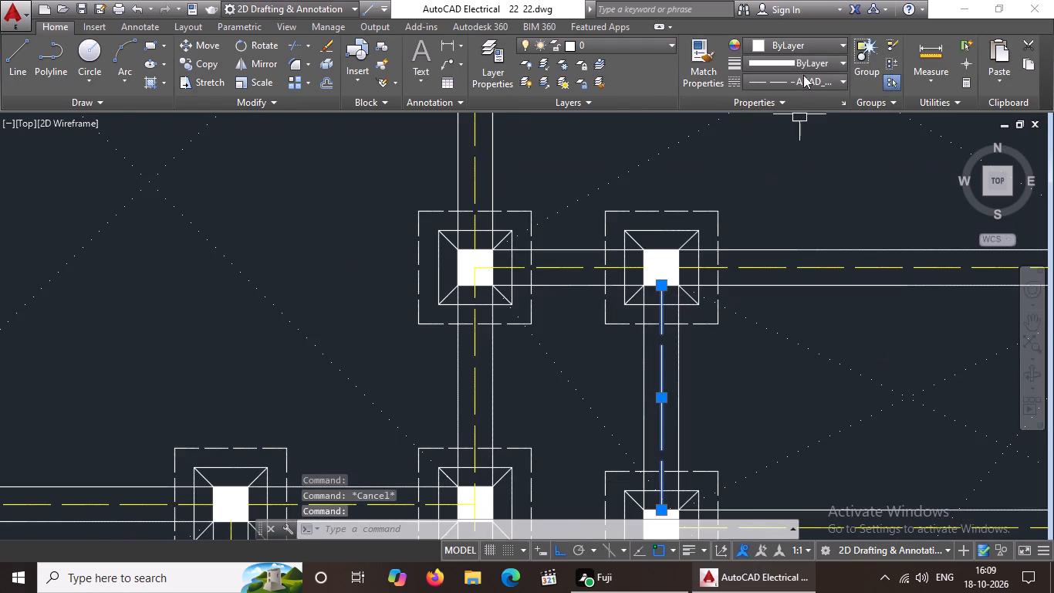
{"action": "left_click", "coordinate": [806, 44]}
{"action": "left_click", "coordinate": [773, 197]}
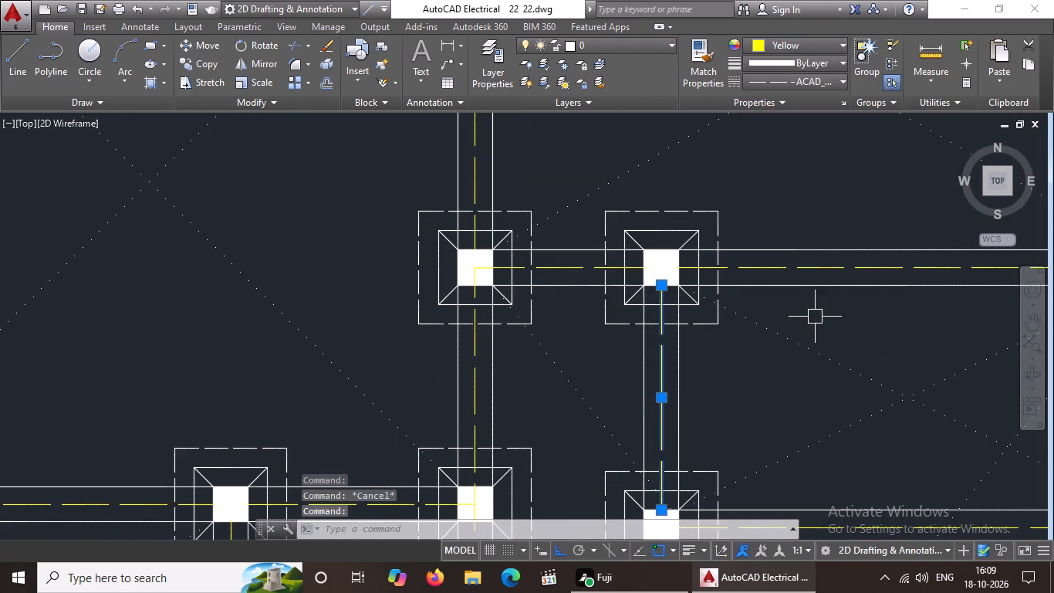
{"action": "scroll", "coordinate": [815, 317], "scroll_direction": "down", "scroll_amount": 5}
{"action": "right_click", "coordinate": [829, 347]}
{"action": "scroll", "coordinate": [829, 357], "scroll_direction": "up", "scroll_amount": 5}
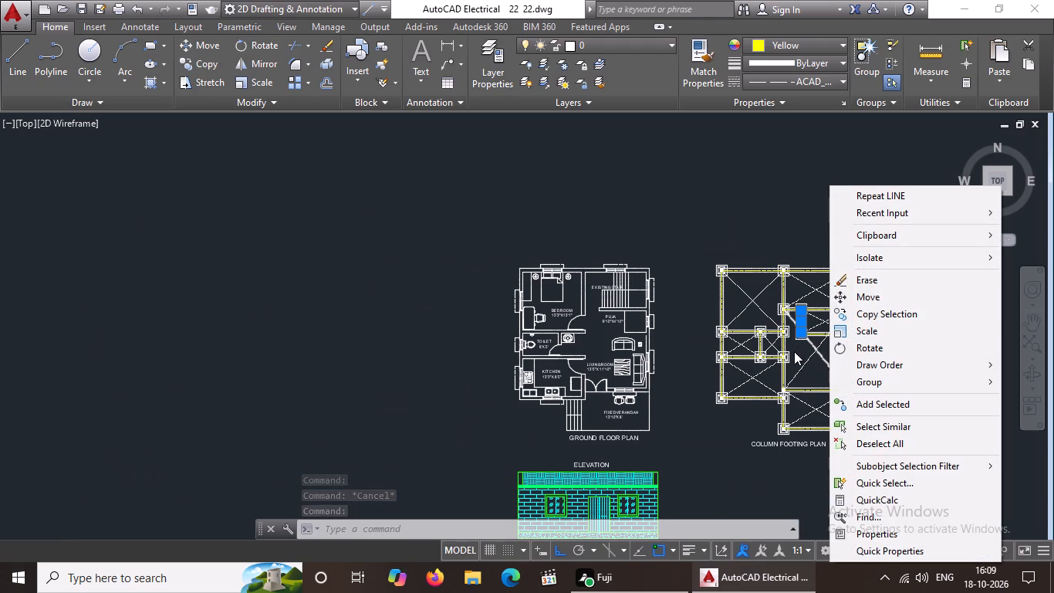
{"action": "key", "text": "Escape"}
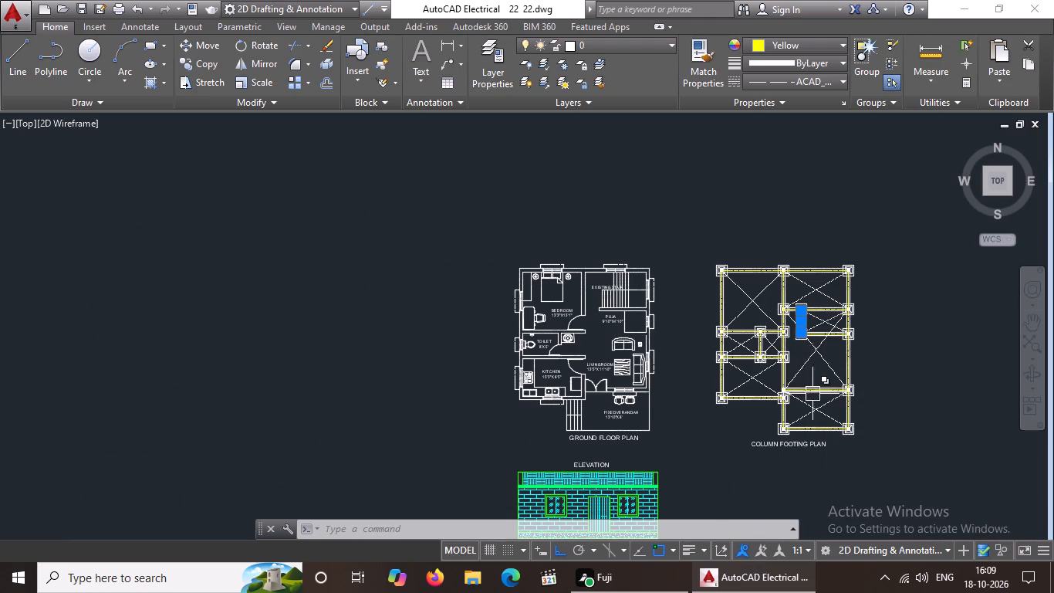
{"action": "scroll", "coordinate": [814, 396], "scroll_direction": "up", "scroll_amount": 2}
{"action": "key", "text": "Escape"}
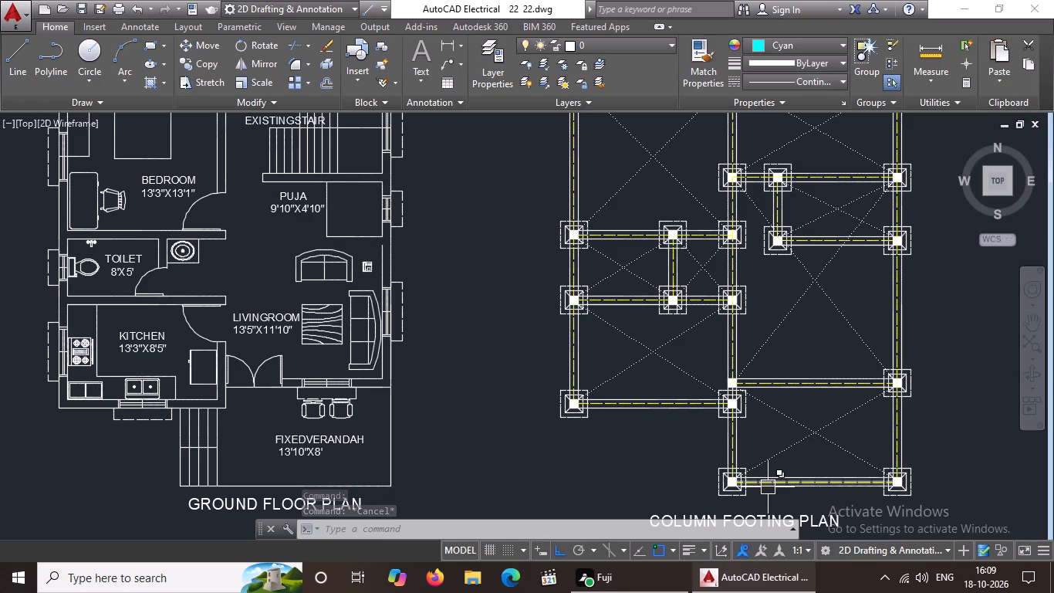
Colour magenta the inner edge line of the left vertical beam of the column footing plan's bottom-right bay.
{"action": "scroll", "coordinate": [728, 490], "scroll_direction": "up", "scroll_amount": 1}
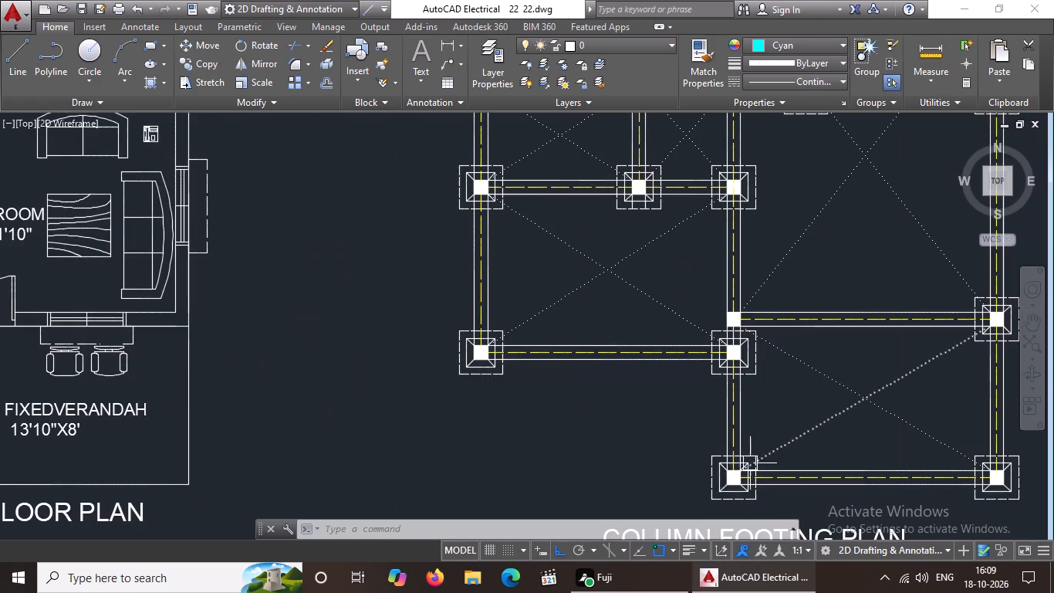
{"action": "scroll", "coordinate": [751, 463], "scroll_direction": "up", "scroll_amount": 2}
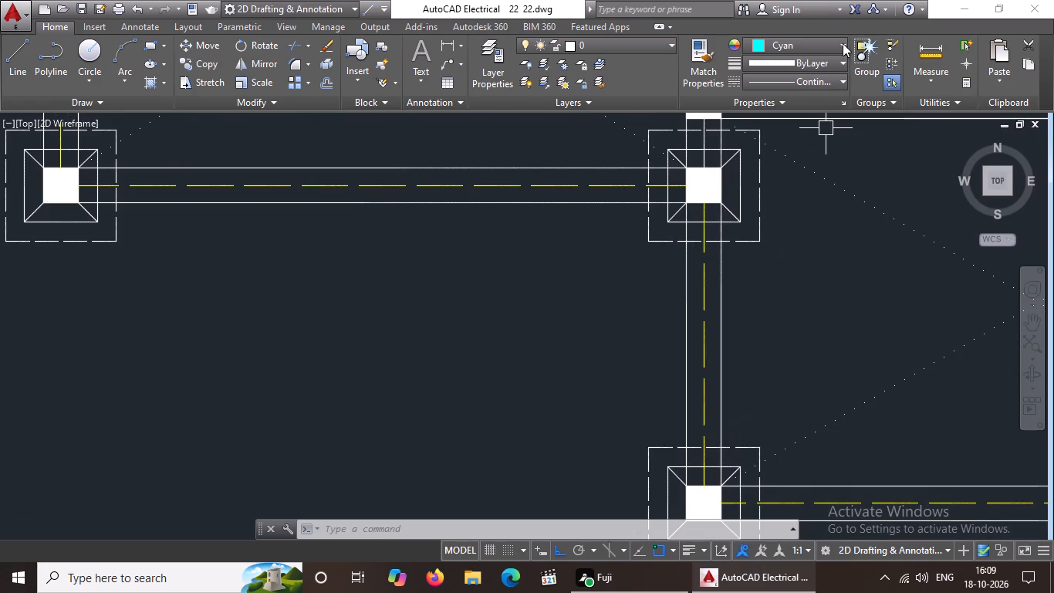
{"action": "left_click", "coordinate": [830, 45]}
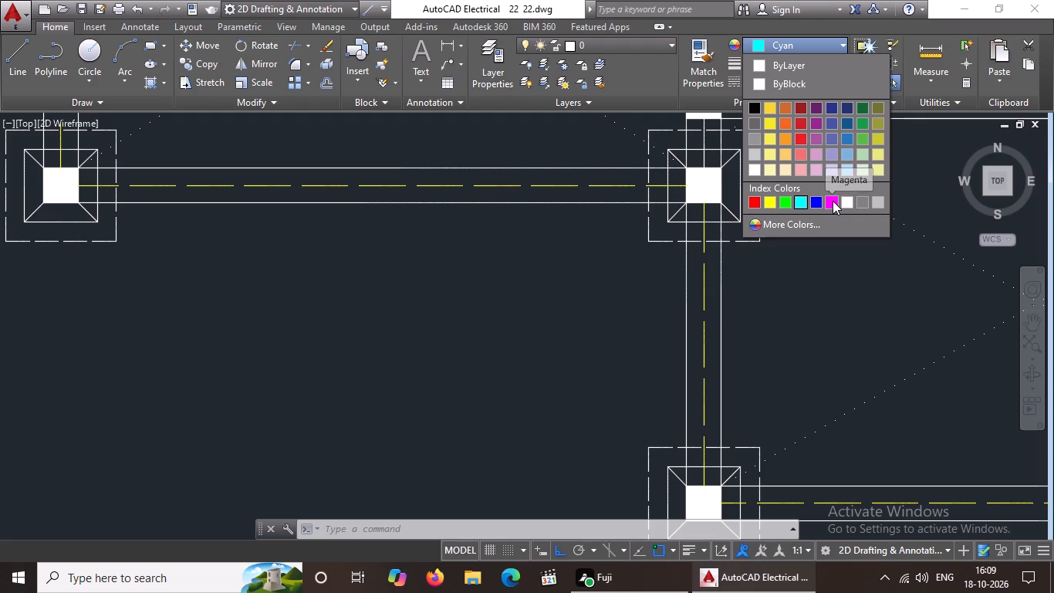
{"action": "left_click", "coordinate": [718, 293]}
{"action": "left_click", "coordinate": [721, 289]}
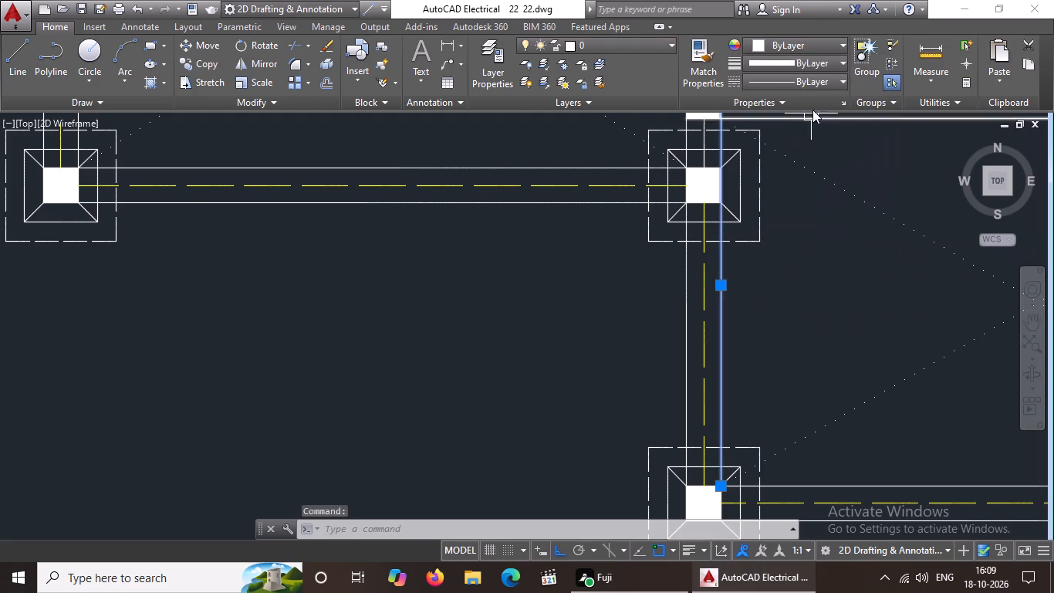
{"action": "left_click", "coordinate": [830, 38]}
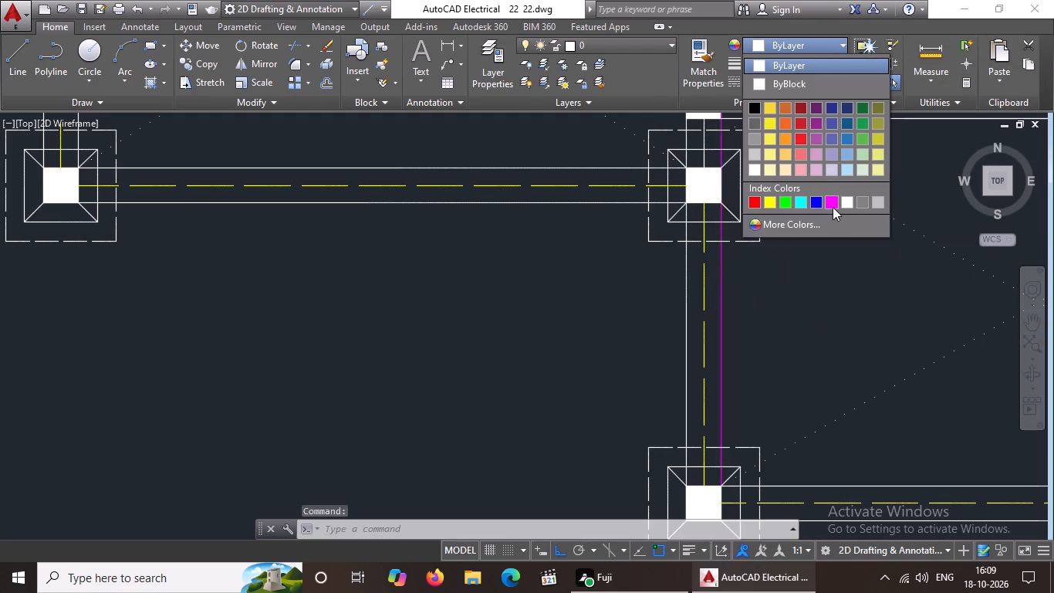
{"action": "left_click", "coordinate": [833, 207]}
{"action": "scroll", "coordinate": [779, 317], "scroll_direction": "down", "scroll_amount": 3}
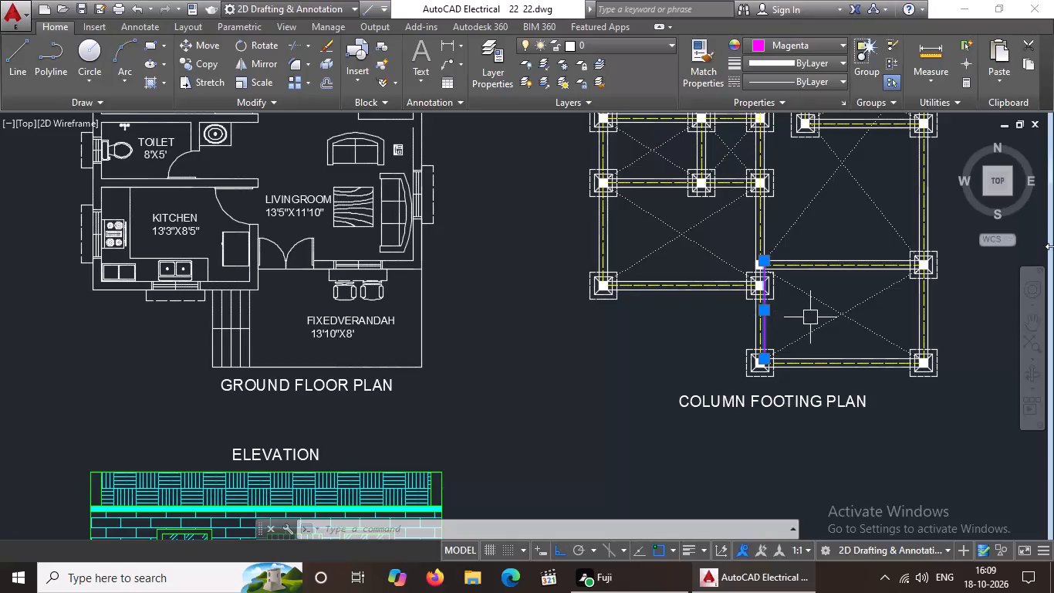
{"action": "key", "text": "Escape"}
Colour magenta the lower, outer edge line of the horizontal beam along the bottom of the bottom-right bay.
{"action": "scroll", "coordinate": [855, 388], "scroll_direction": "up", "scroll_amount": 3}
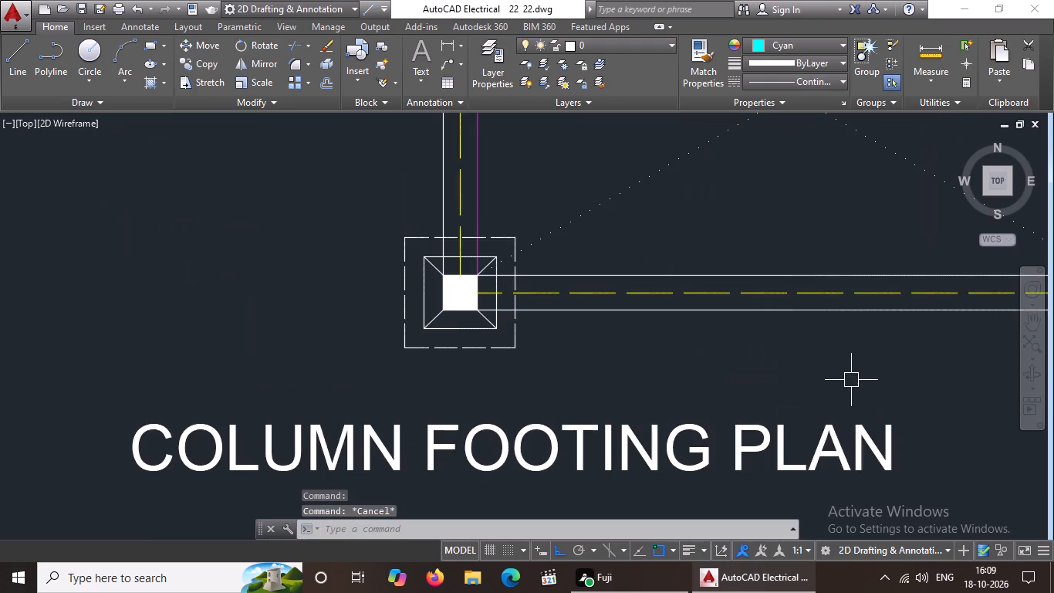
{"action": "left_click", "coordinate": [725, 310]}
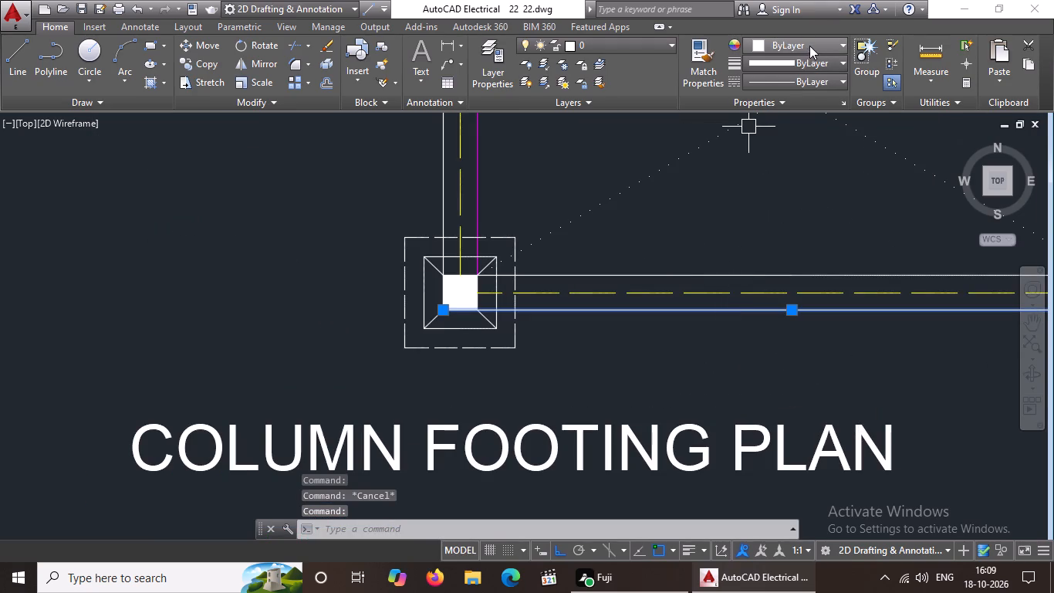
{"action": "left_click", "coordinate": [809, 46]}
{"action": "left_click", "coordinate": [833, 201]}
{"action": "key", "text": "Escape"}
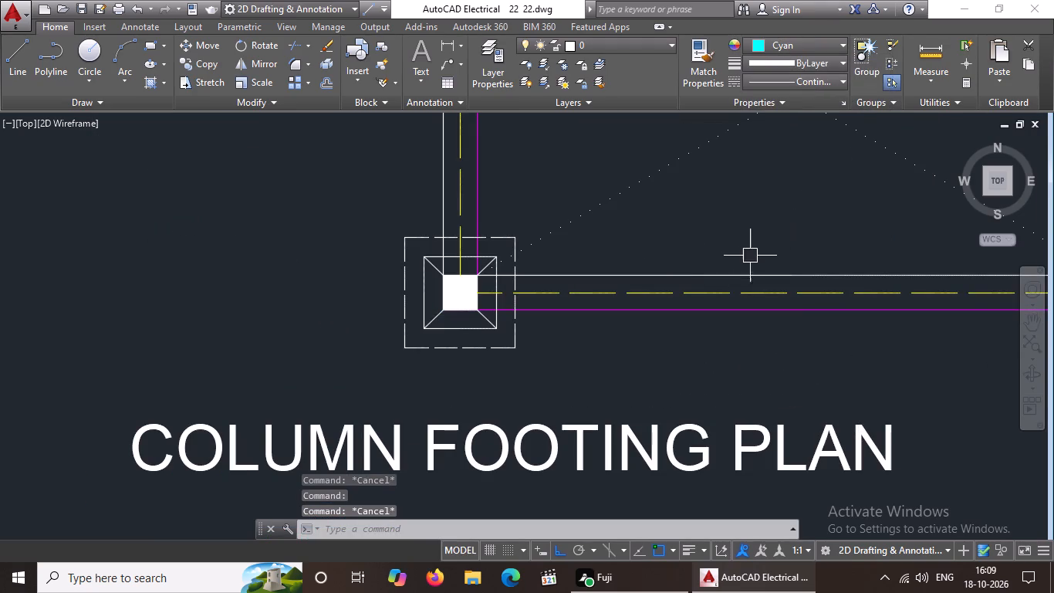
Colour magenta the upper, inner edge line of the horizontal beam along the bottom of the bottom-right bay.
{"action": "left_click", "coordinate": [748, 269]}
{"action": "left_click", "coordinate": [824, 42]}
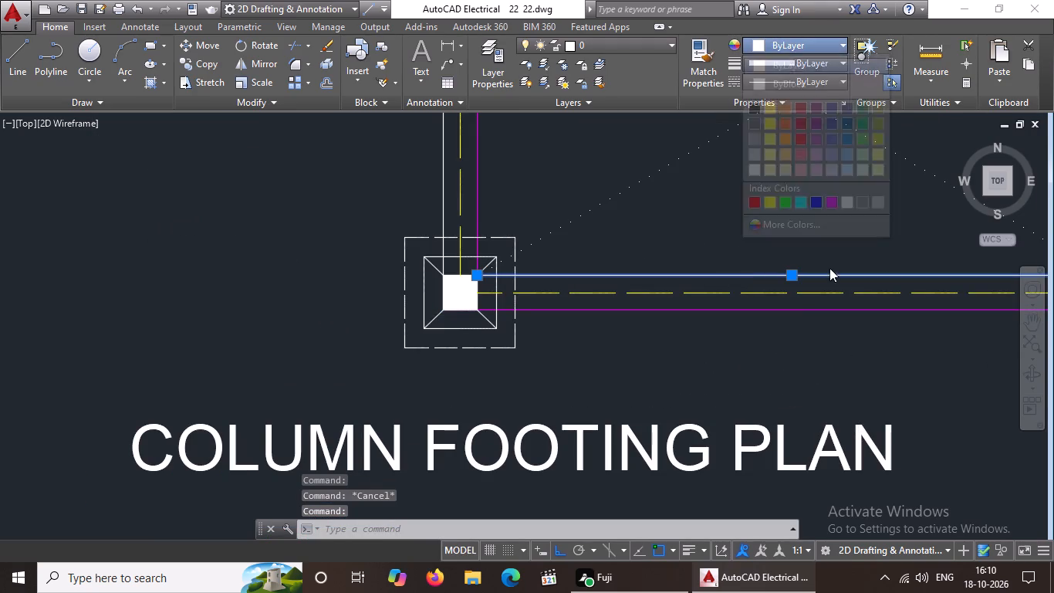
{"action": "left_click", "coordinate": [828, 203]}
{"action": "scroll", "coordinate": [794, 224], "scroll_direction": "down", "scroll_amount": 3}
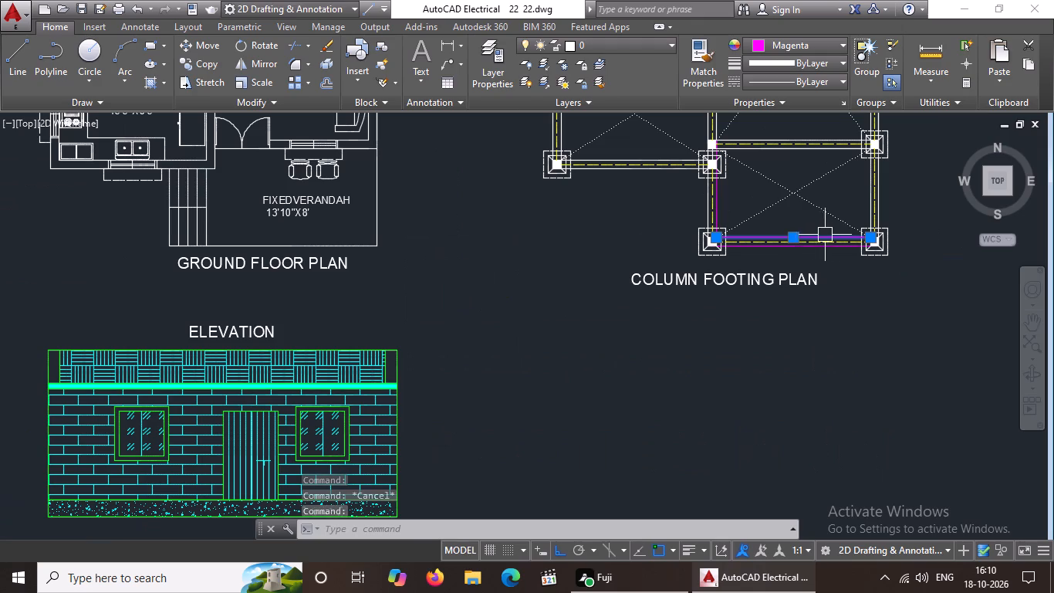
{"action": "key", "text": "Escape"}
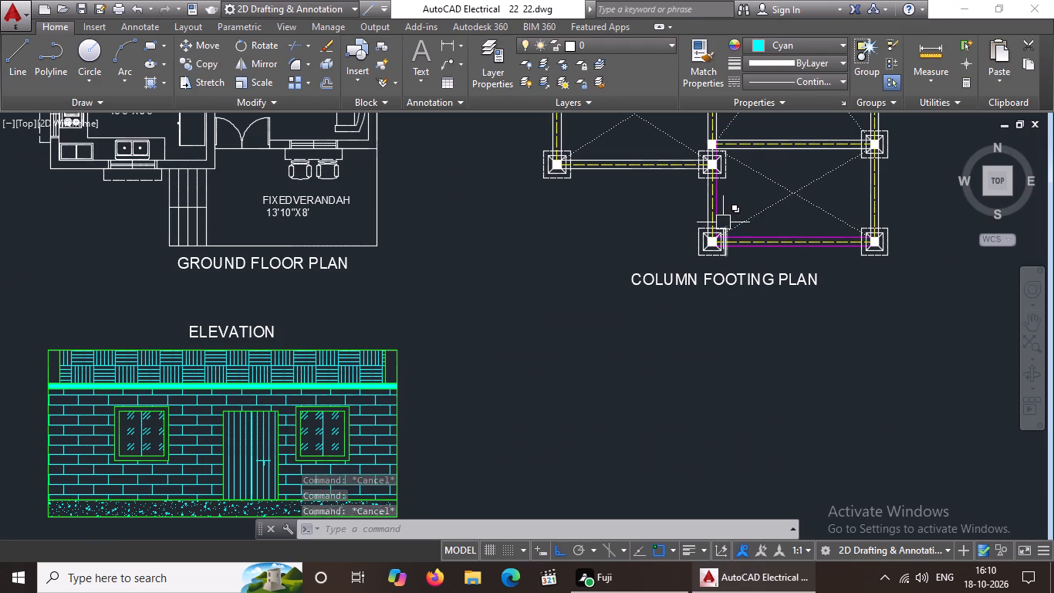
Colour magenta the outer edge line of the left vertical beam of the bottom-right bay.
{"action": "scroll", "coordinate": [721, 212], "scroll_direction": "up", "scroll_amount": 4}
{"action": "left_click", "coordinate": [631, 239]}
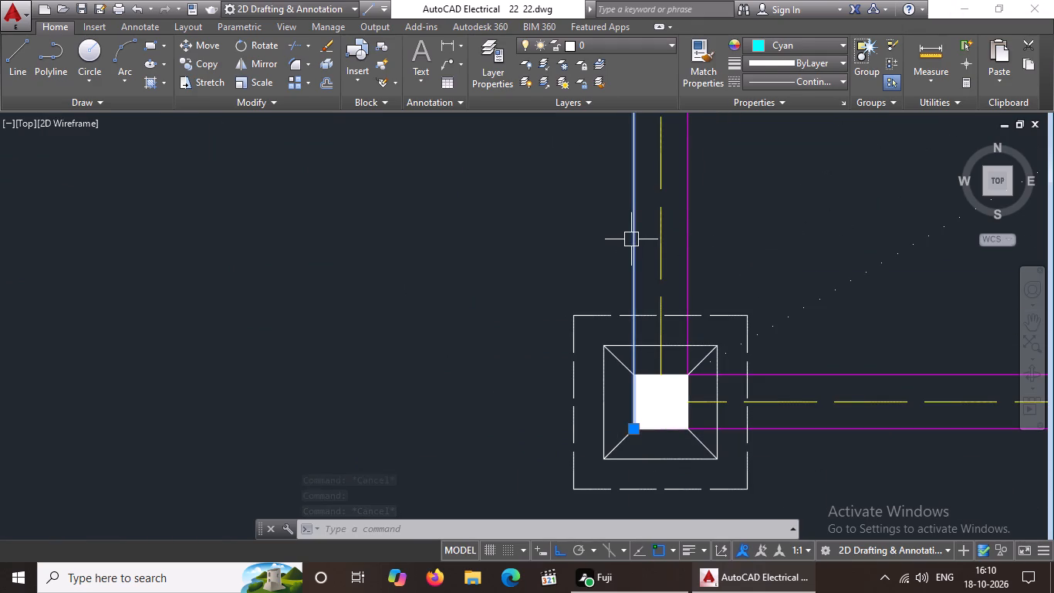
{"action": "left_click", "coordinate": [837, 63]}
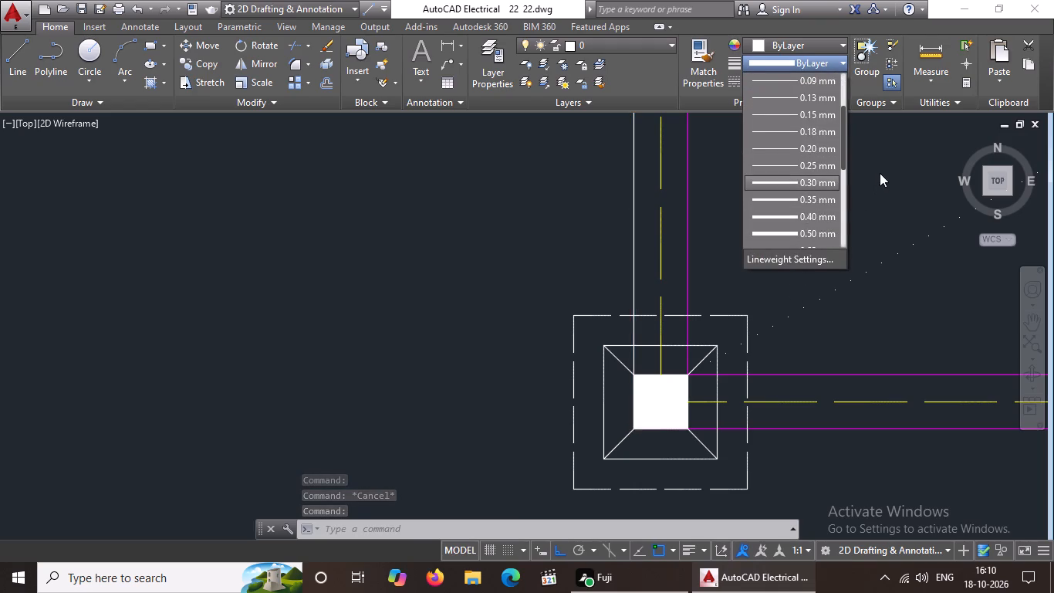
{"action": "left_click", "coordinate": [881, 170]}
{"action": "left_click", "coordinate": [833, 46]}
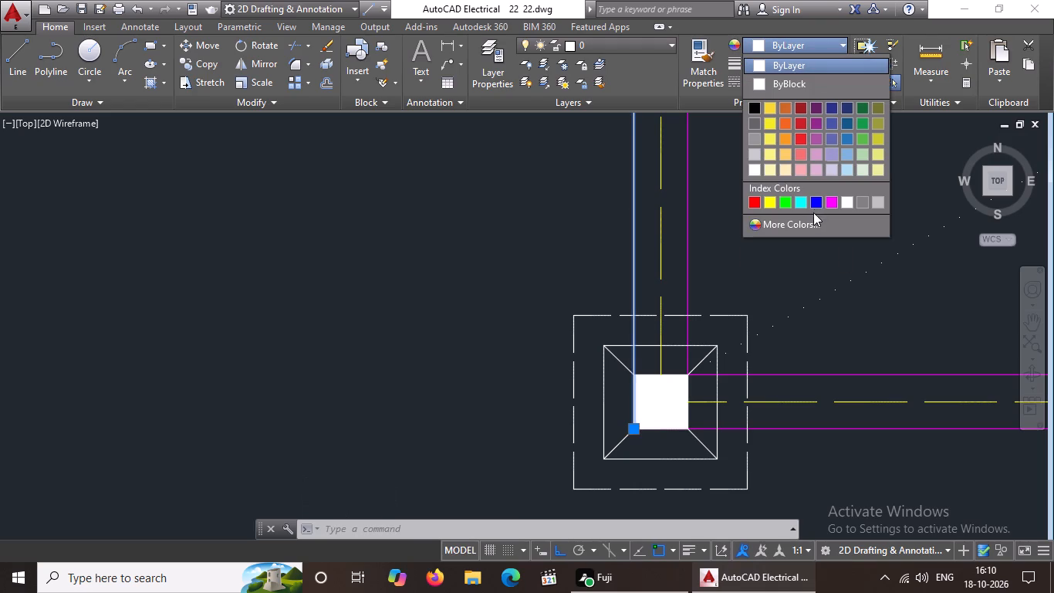
{"action": "left_click", "coordinate": [832, 198]}
{"action": "scroll", "coordinate": [836, 208], "scroll_direction": "down", "scroll_amount": 4}
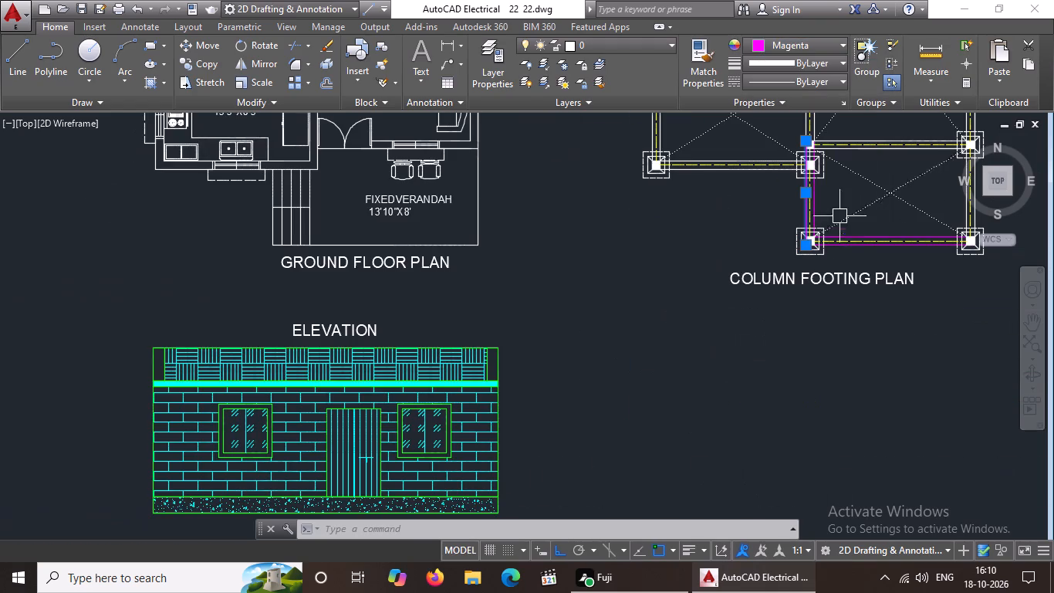
{"action": "middle_click_drag", "start_coordinate": [863, 225], "coordinate": [742, 272]}
{"action": "key", "text": "Escape"}
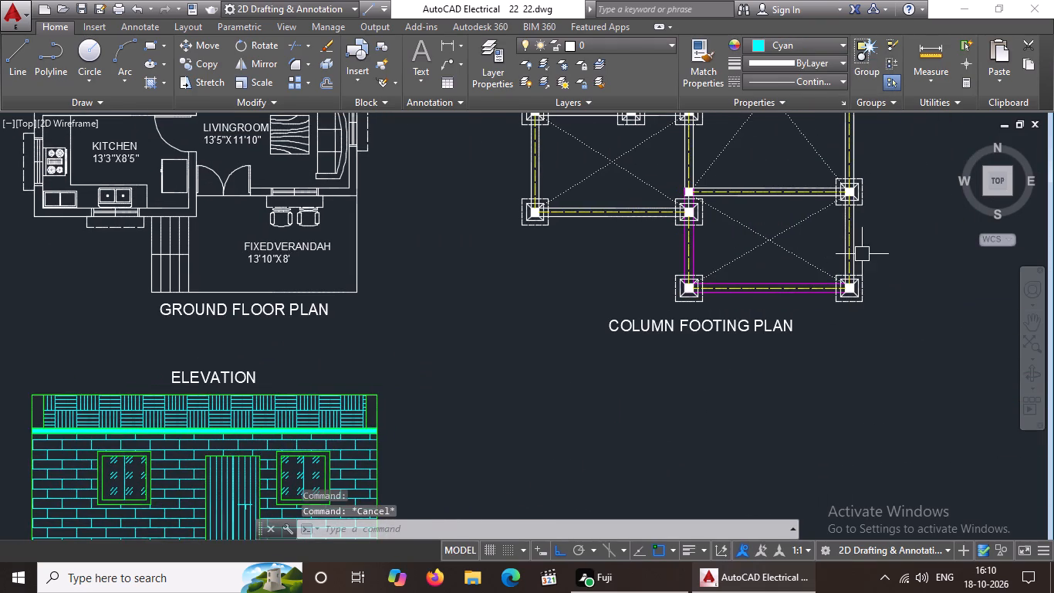
Colour magenta the inner edge line of the right vertical beam of the bottom-right bay.
{"action": "scroll", "coordinate": [806, 275], "scroll_direction": "up", "scroll_amount": 3}
{"action": "left_click", "coordinate": [955, 253]}
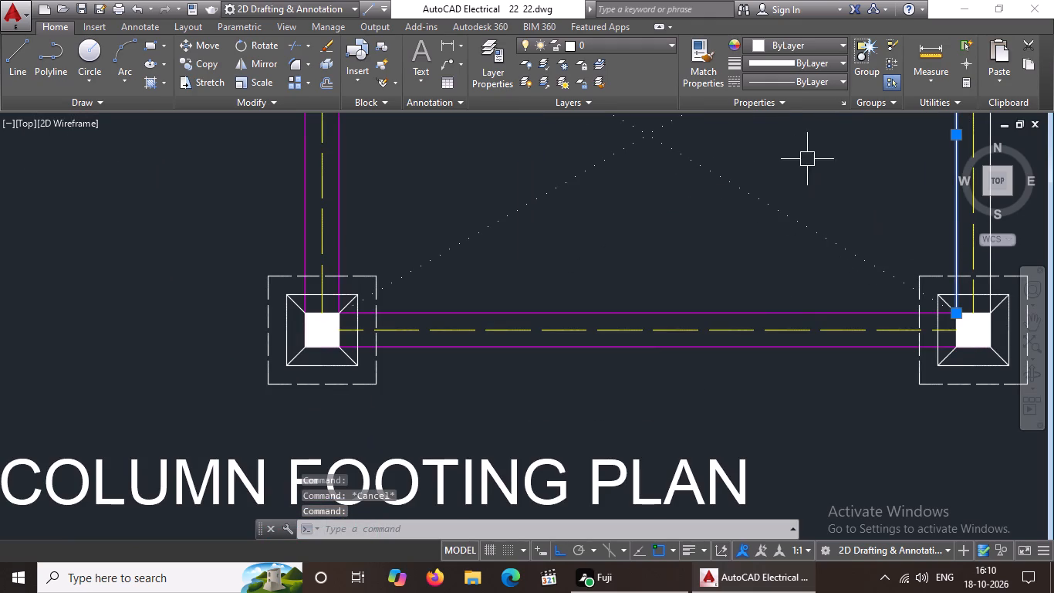
{"action": "left_click", "coordinate": [826, 39]}
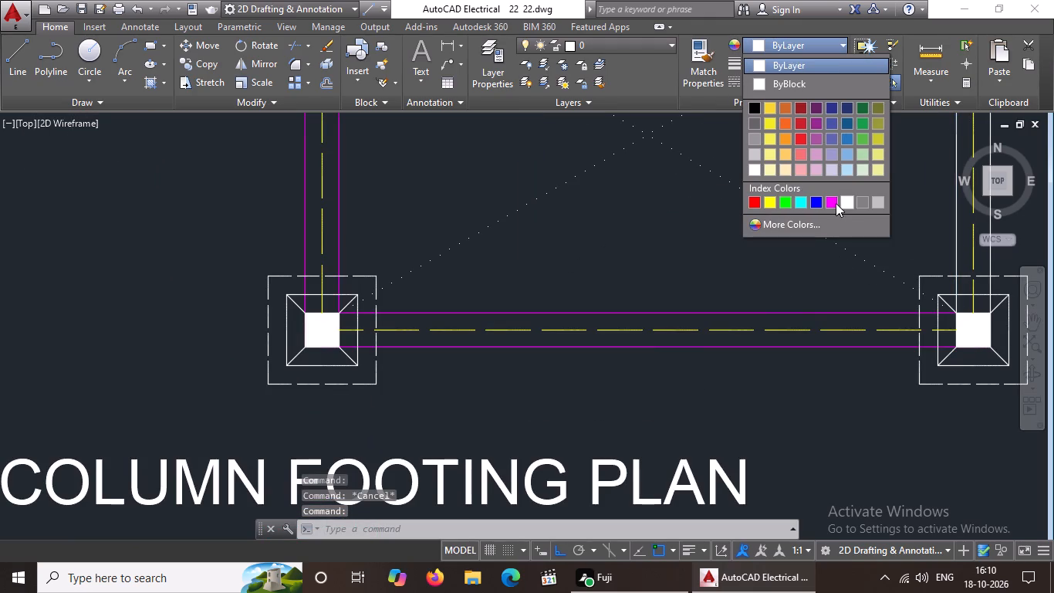
{"action": "left_click", "coordinate": [836, 203]}
{"action": "key", "text": "Escape"}
Colour magenta the outer edge line of the right vertical beam of the bottom-right bay.
{"action": "scroll", "coordinate": [826, 200], "scroll_direction": "down", "scroll_amount": 2}
{"action": "scroll", "coordinate": [911, 189], "scroll_direction": "up", "scroll_amount": 3}
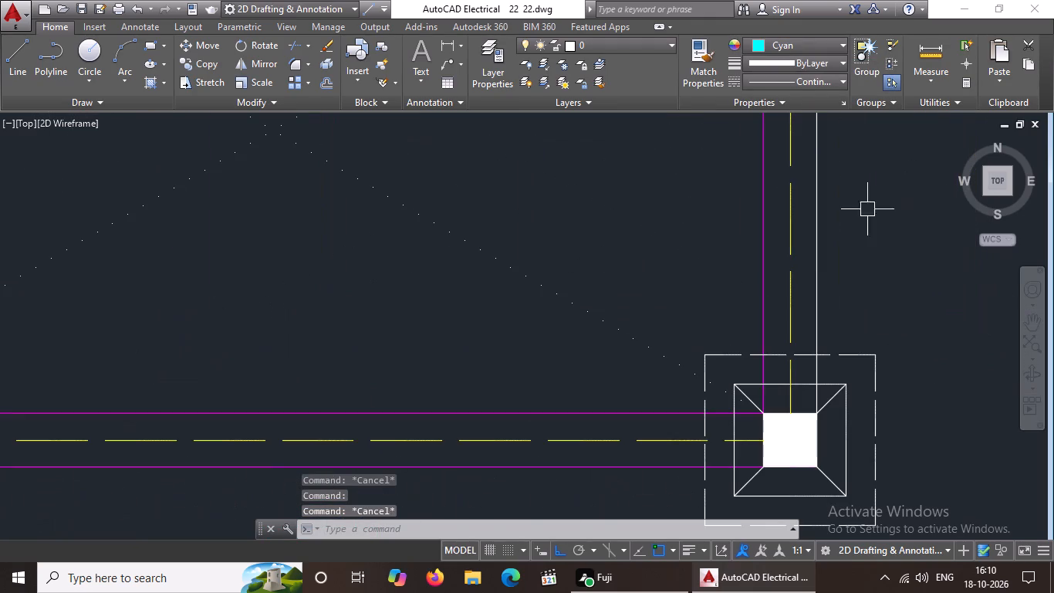
{"action": "left_click", "coordinate": [823, 269]}
{"action": "left_click", "coordinate": [841, 43]}
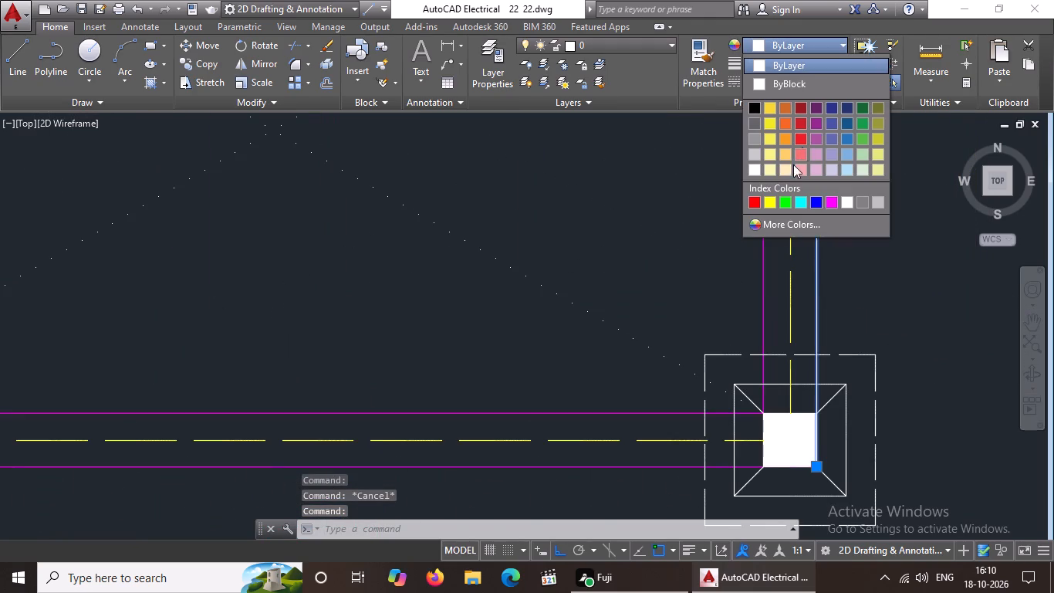
{"action": "left_click", "coordinate": [829, 198]}
{"action": "scroll", "coordinate": [832, 230], "scroll_direction": "down", "scroll_amount": 2}
{"action": "key", "text": "Escape"}
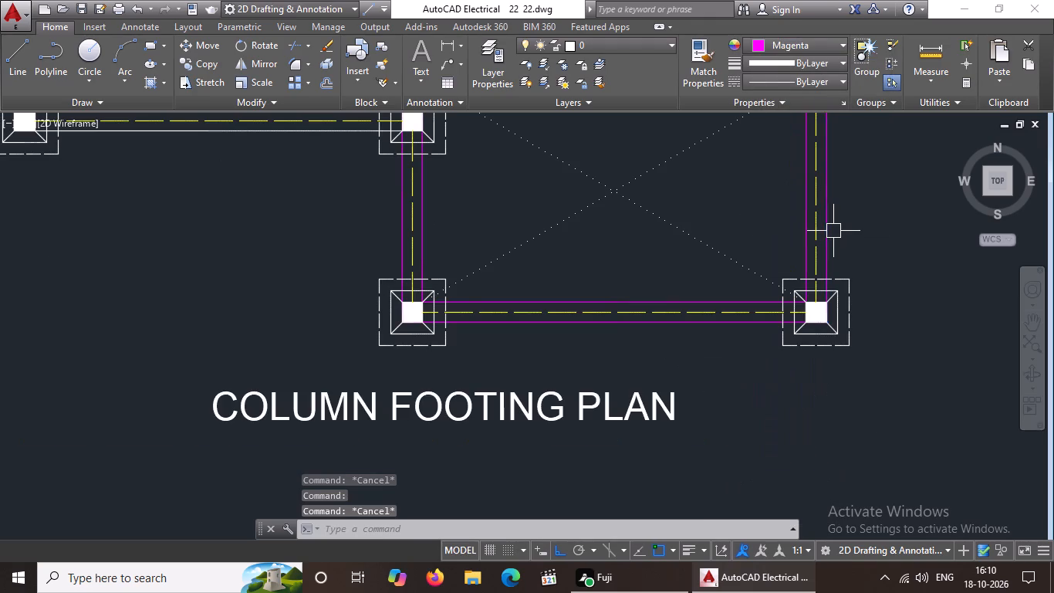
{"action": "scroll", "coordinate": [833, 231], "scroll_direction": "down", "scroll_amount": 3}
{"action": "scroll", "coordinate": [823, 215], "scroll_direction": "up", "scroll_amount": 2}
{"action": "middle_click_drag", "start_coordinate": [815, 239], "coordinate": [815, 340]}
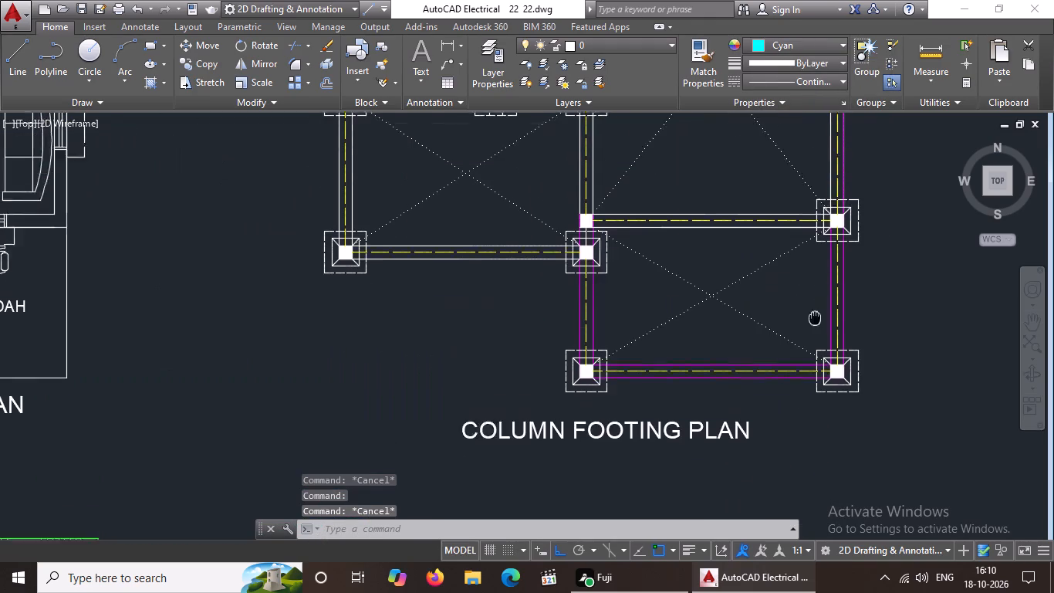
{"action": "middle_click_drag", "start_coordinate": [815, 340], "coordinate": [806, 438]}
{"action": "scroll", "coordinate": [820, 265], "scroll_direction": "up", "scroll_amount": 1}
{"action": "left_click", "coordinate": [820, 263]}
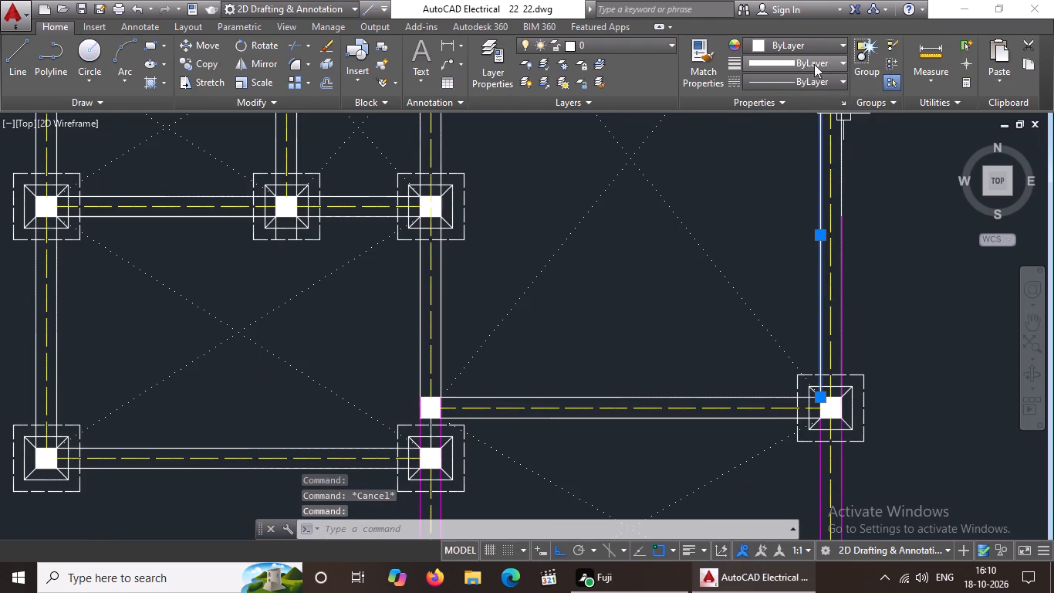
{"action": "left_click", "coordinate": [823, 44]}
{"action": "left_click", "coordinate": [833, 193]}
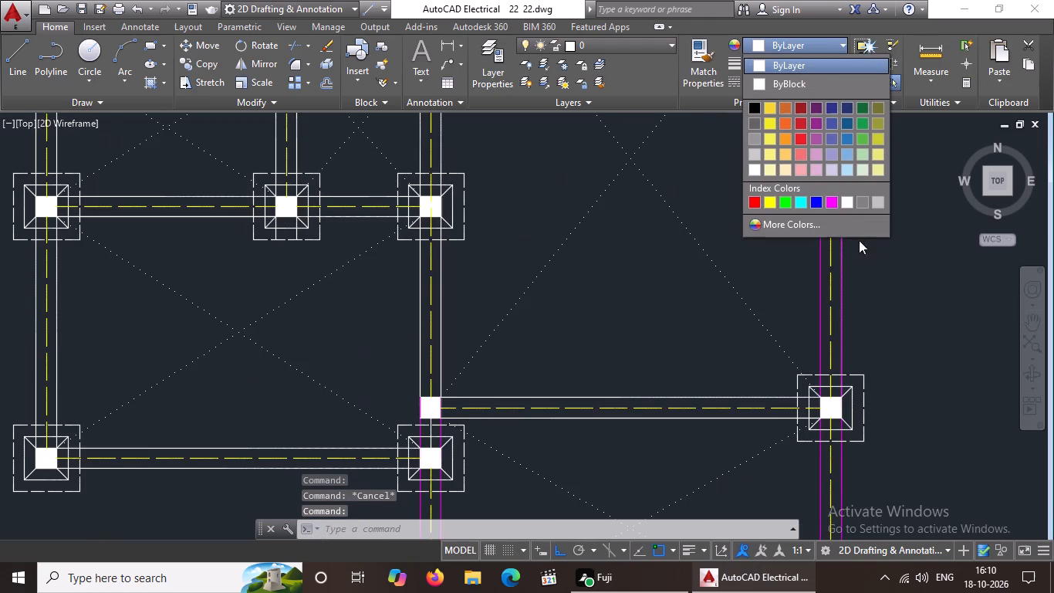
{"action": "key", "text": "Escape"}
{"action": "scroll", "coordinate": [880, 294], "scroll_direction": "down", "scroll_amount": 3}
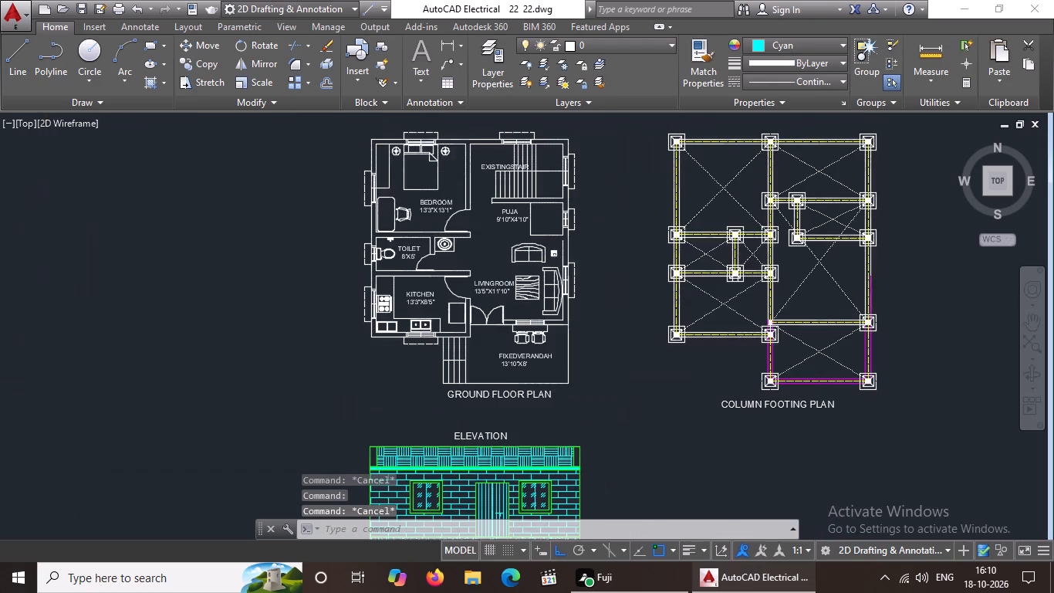
Colour magenta the inner edge line of the right vertical beam of the large bay above the bottom-right bay.
{"action": "scroll", "coordinate": [879, 271], "scroll_direction": "up", "scroll_amount": 2}
{"action": "left_click", "coordinate": [838, 289]}
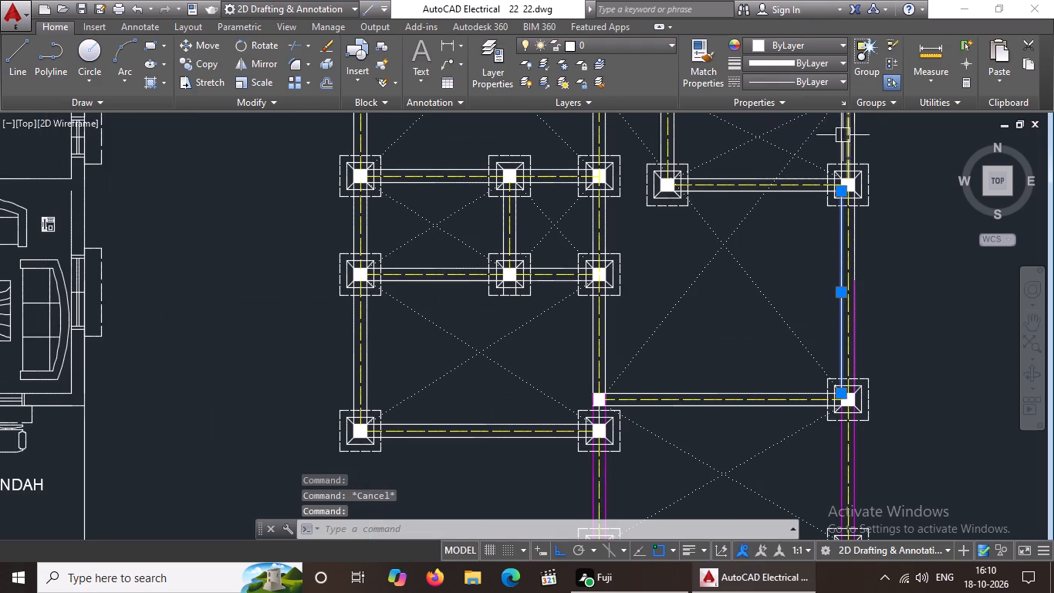
{"action": "left_click", "coordinate": [838, 42]}
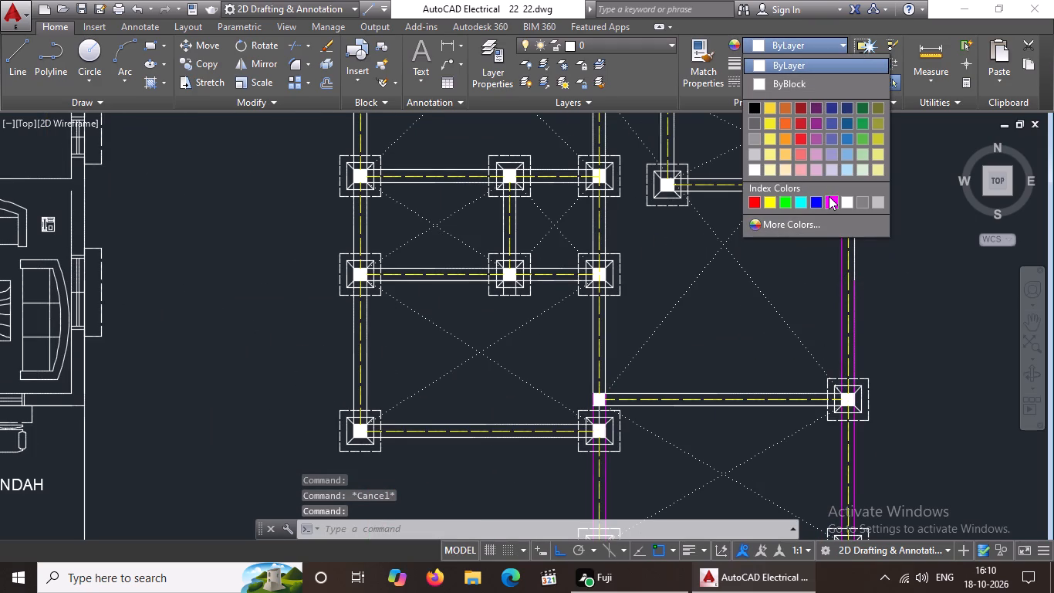
{"action": "left_click", "coordinate": [830, 196]}
{"action": "key", "text": "Escape"}
Colour magenta the outer edge line of the right vertical beam of the large bay above the bottom-right bay.
{"action": "scroll", "coordinate": [863, 256], "scroll_direction": "up", "scroll_amount": 2}
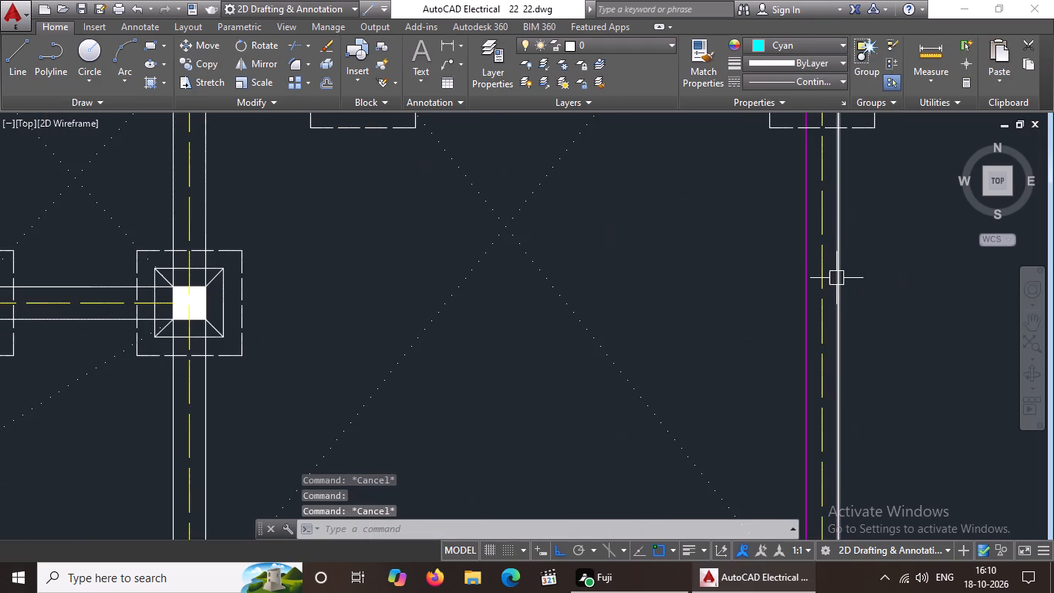
{"action": "left_click", "coordinate": [836, 282]}
{"action": "left_click", "coordinate": [828, 36]}
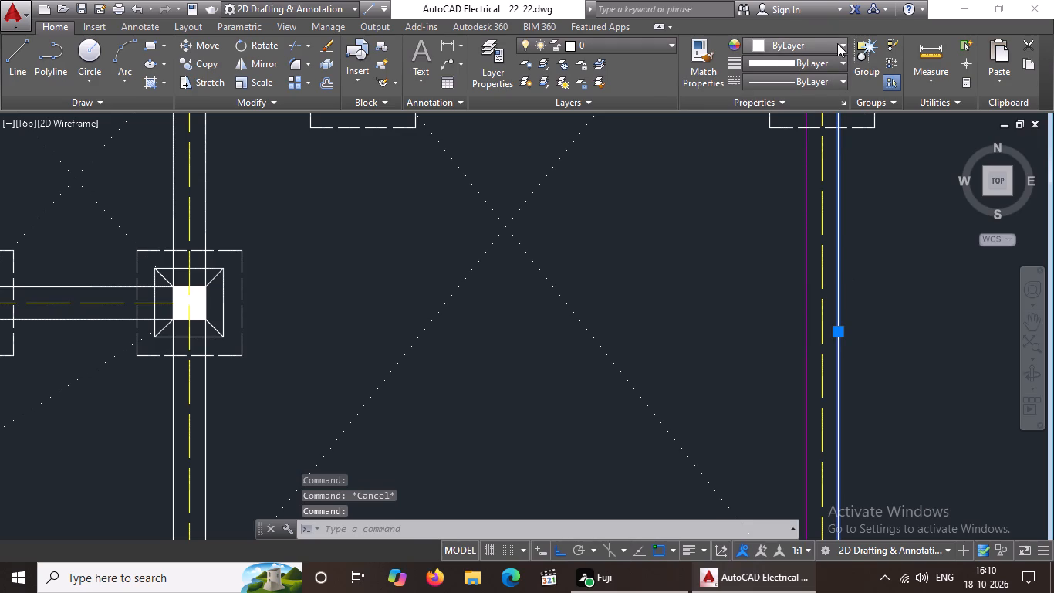
{"action": "left_click", "coordinate": [837, 42]}
{"action": "left_click", "coordinate": [828, 201]}
{"action": "scroll", "coordinate": [920, 262], "scroll_direction": "down", "scroll_amount": 2}
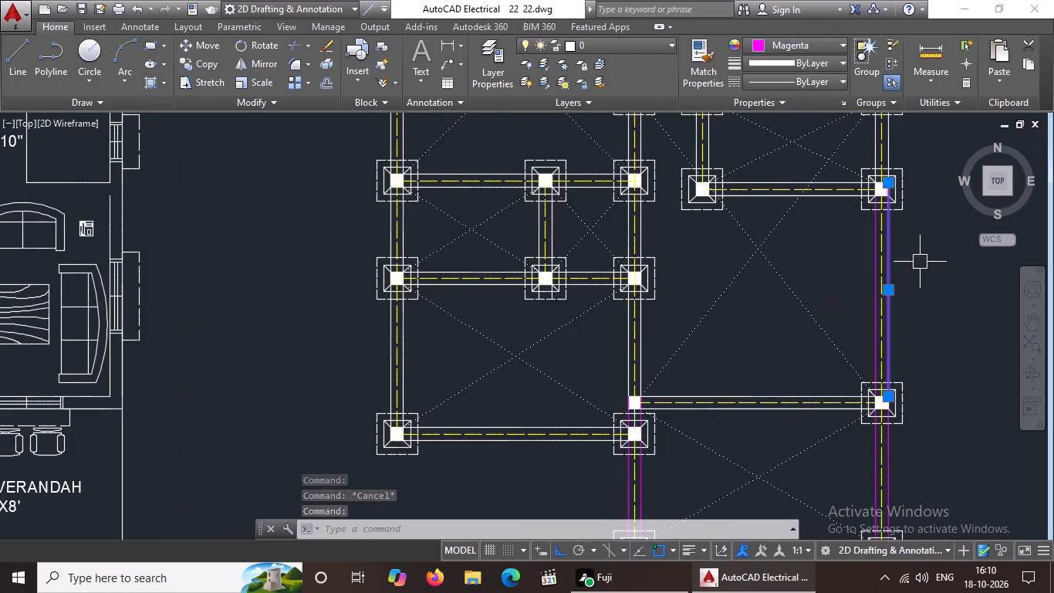
{"action": "key", "text": "Escape"}
Colour magenta the lower edge line of the horizontal beam between the bottom-right bay and the large bay above it.
{"action": "scroll", "coordinate": [731, 337], "scroll_direction": "down", "scroll_amount": 1}
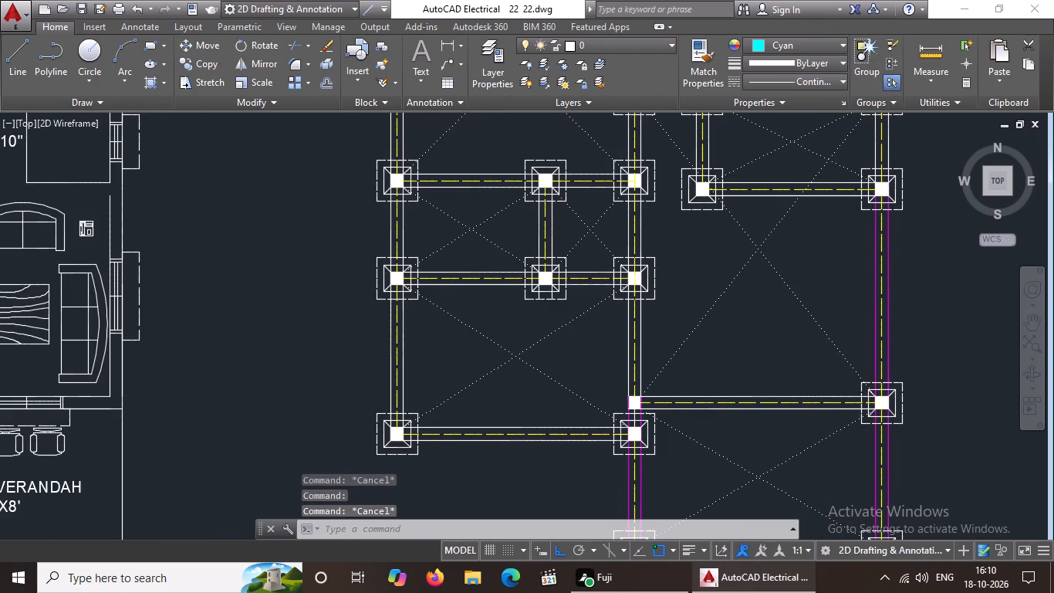
{"action": "scroll", "coordinate": [673, 378], "scroll_direction": "up", "scroll_amount": 3}
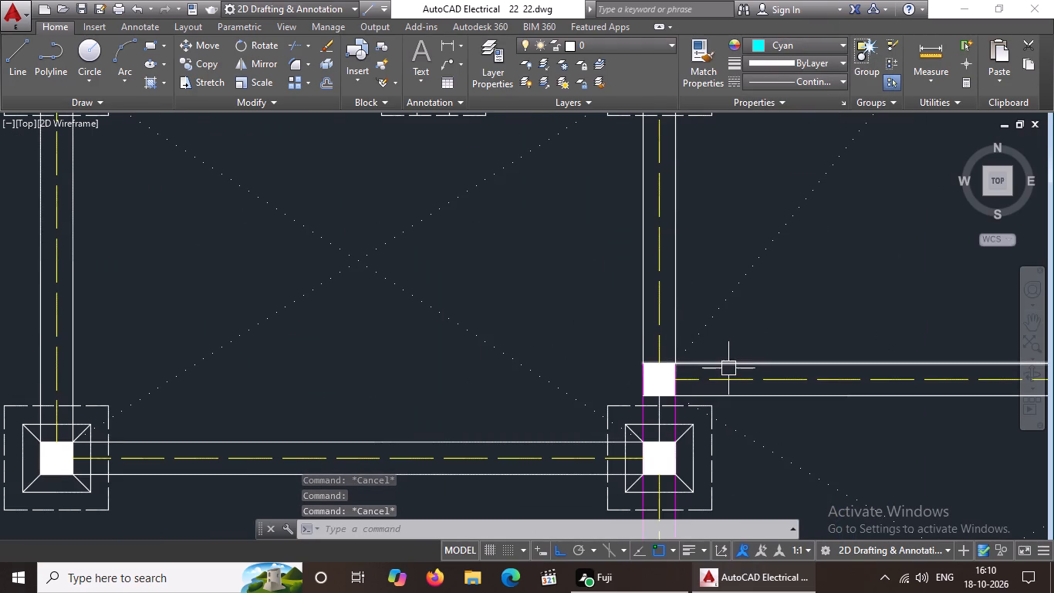
{"action": "scroll", "coordinate": [734, 347], "scroll_direction": "down", "scroll_amount": 3}
{"action": "scroll", "coordinate": [782, 381], "scroll_direction": "up", "scroll_amount": 3}
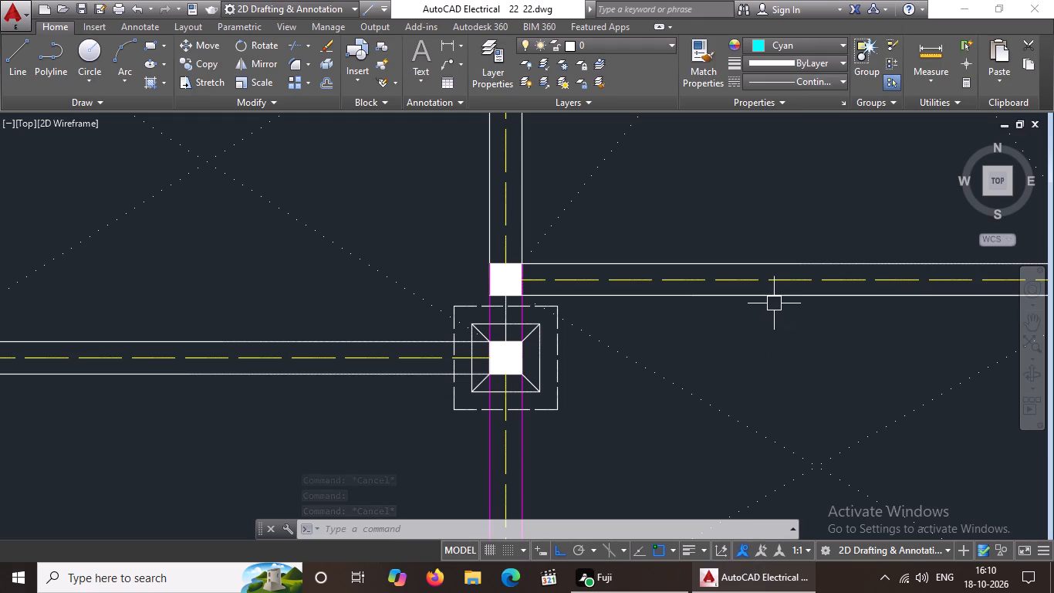
{"action": "left_click", "coordinate": [775, 303]}
{"action": "left_click", "coordinate": [822, 44]}
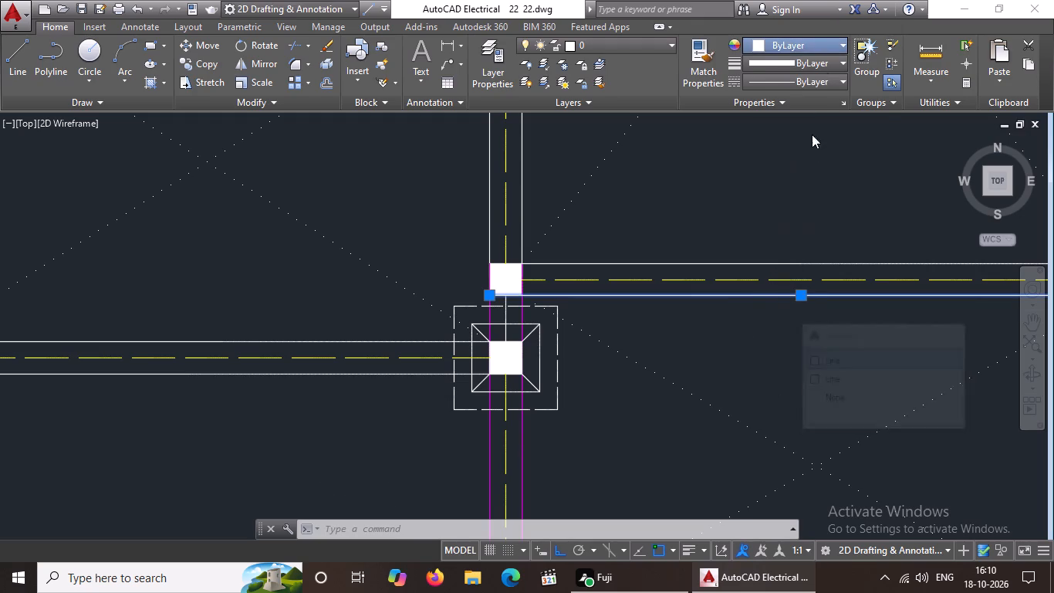
{"action": "left_click", "coordinate": [831, 198]}
{"action": "scroll", "coordinate": [776, 390], "scroll_direction": "down", "scroll_amount": 2}
{"action": "scroll", "coordinate": [790, 374], "scroll_direction": "up", "scroll_amount": 1}
{"action": "scroll", "coordinate": [789, 361], "scroll_direction": "down", "scroll_amount": 1}
{"action": "key", "text": "Escape"}
Colour magenta the upper edge line of the horizontal beam between the bottom-right bay and the large bay above it.
{"action": "scroll", "coordinate": [795, 331], "scroll_direction": "up", "scroll_amount": 3}
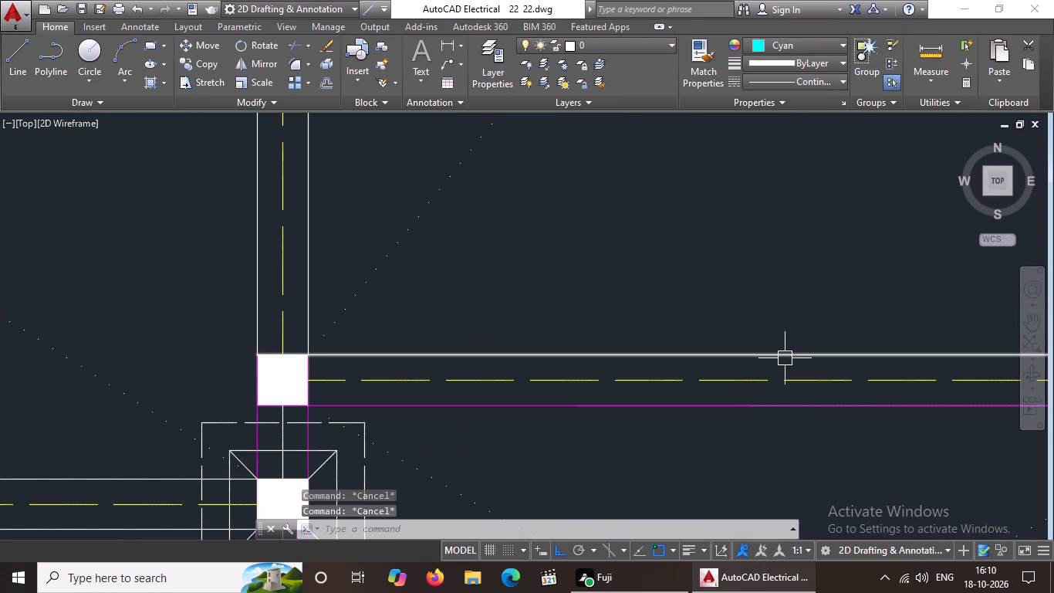
{"action": "left_click", "coordinate": [785, 358]}
{"action": "left_click", "coordinate": [845, 44]}
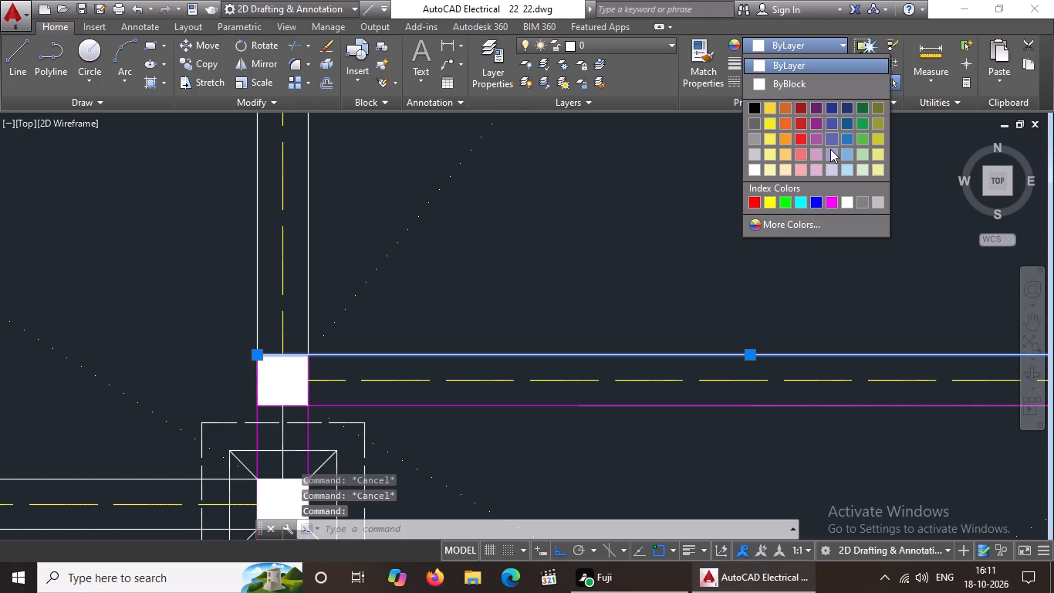
{"action": "left_click", "coordinate": [832, 203]}
{"action": "key", "text": "Escape"}
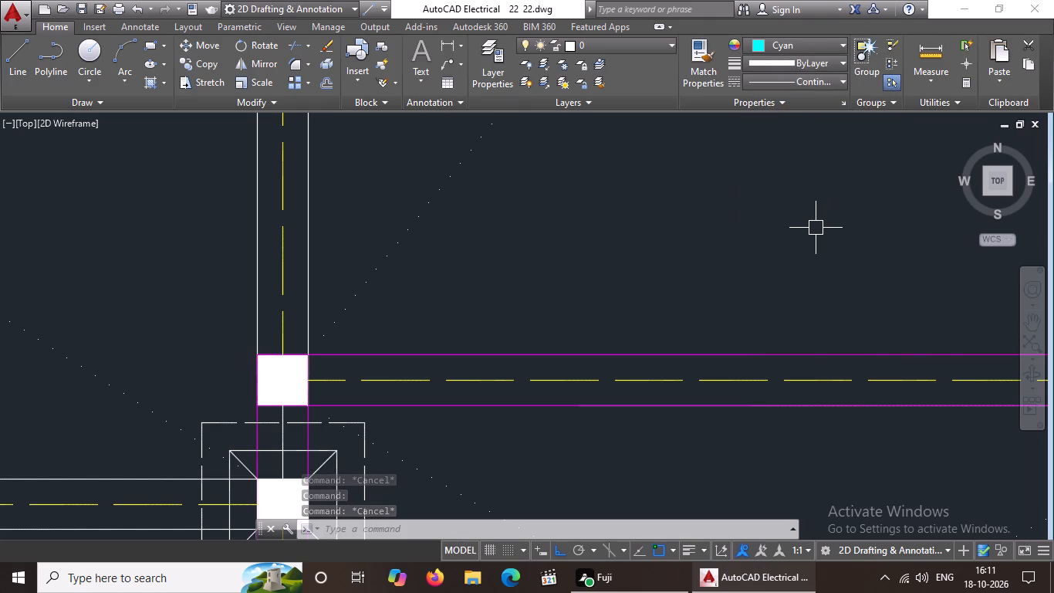
Colour magenta the lower edge line of the bottom horizontal beam of the lower-left bay.
{"action": "scroll", "coordinate": [645, 318], "scroll_direction": "down", "scroll_amount": 3}
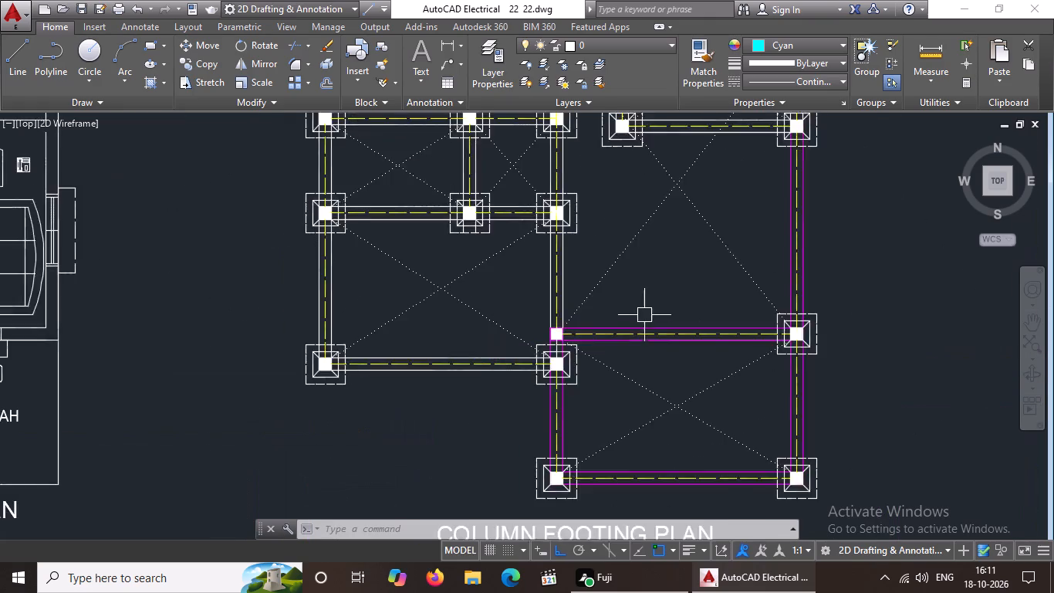
{"action": "scroll", "coordinate": [643, 314], "scroll_direction": "up", "scroll_amount": 1}
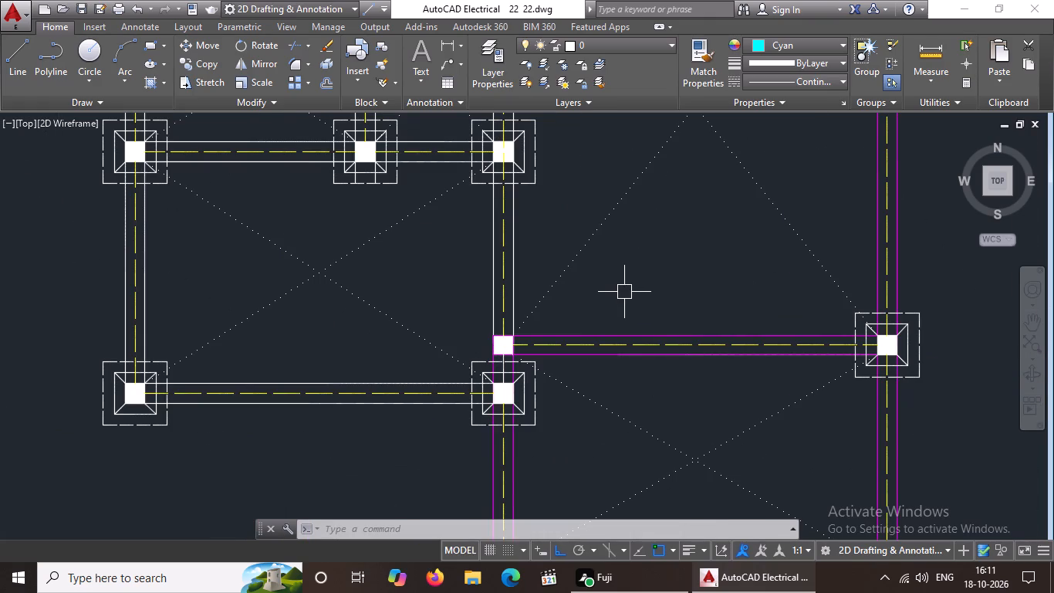
{"action": "scroll", "coordinate": [630, 309], "scroll_direction": "down", "scroll_amount": 2}
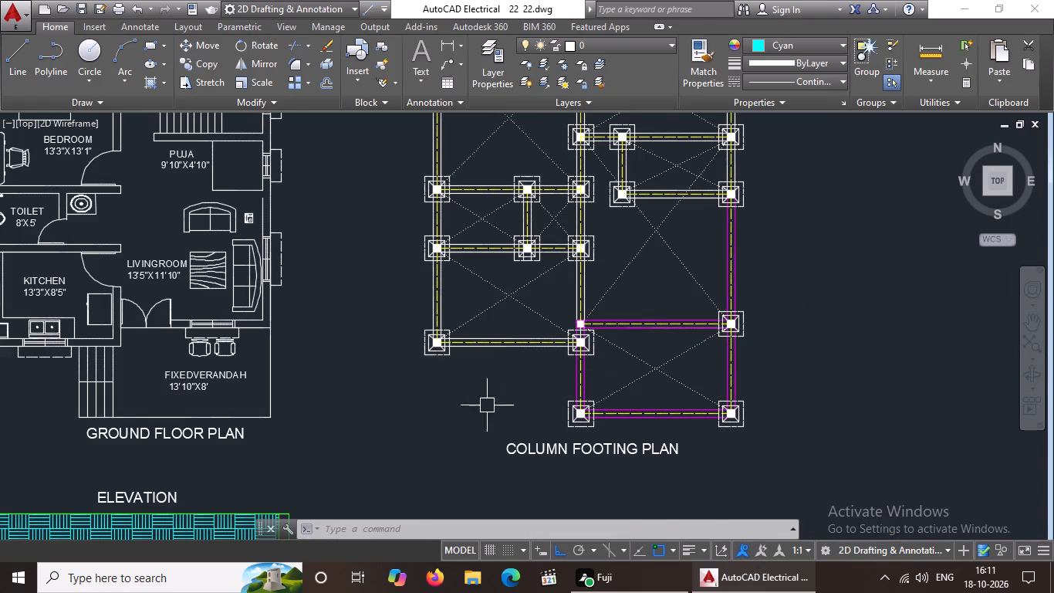
{"action": "scroll", "coordinate": [528, 351], "scroll_direction": "up", "scroll_amount": 2}
{"action": "left_click", "coordinate": [497, 341]}
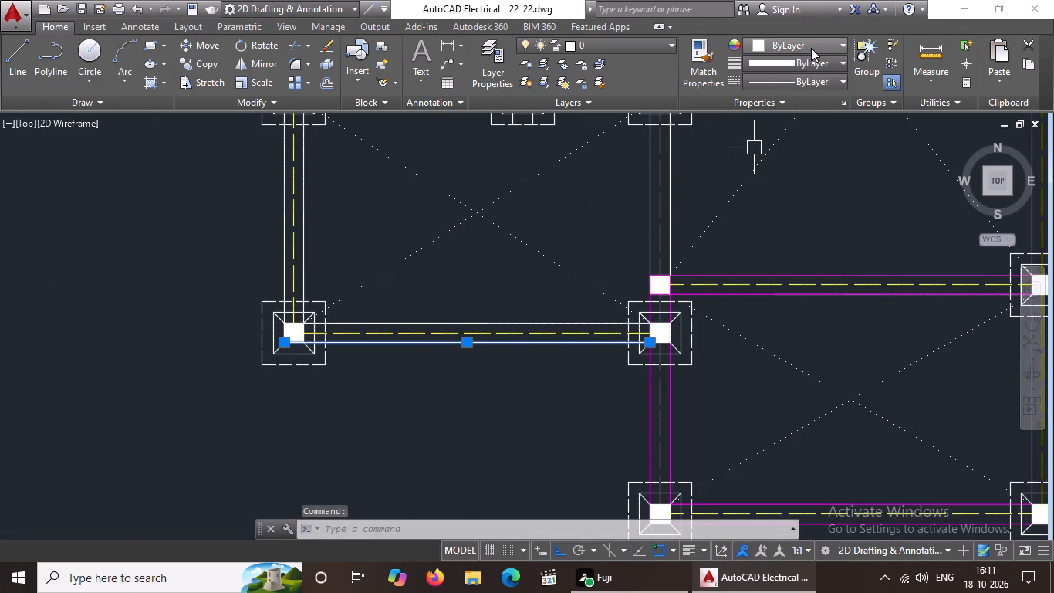
{"action": "left_click", "coordinate": [811, 48]}
{"action": "left_click", "coordinate": [835, 202]}
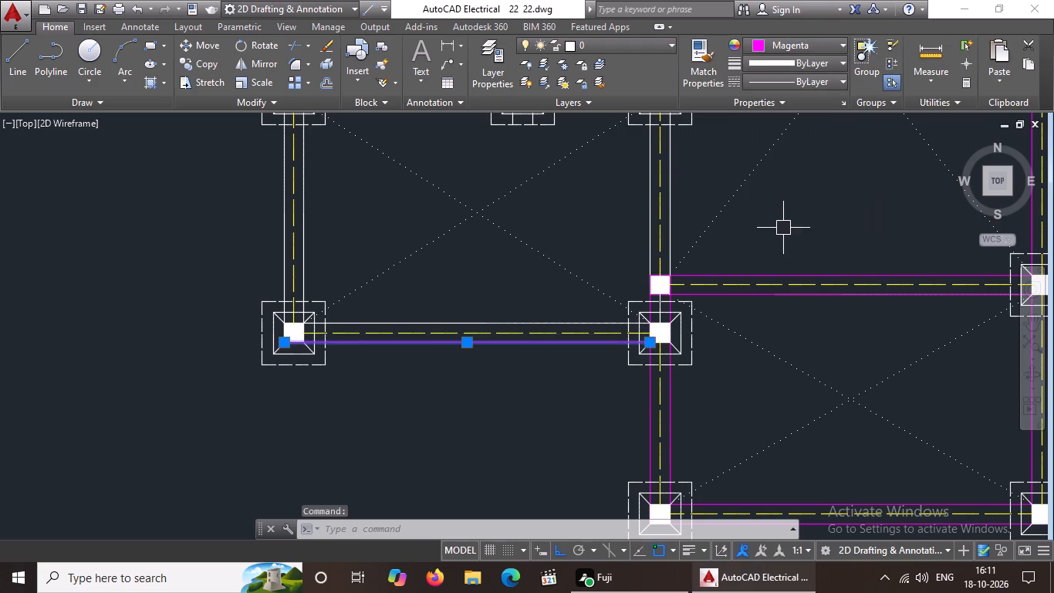
{"action": "key", "text": "Escape"}
Colour magenta the upper edge line of the bottom horizontal beam of the lower-left bay.
{"action": "scroll", "coordinate": [527, 325], "scroll_direction": "up", "scroll_amount": 1}
{"action": "left_click", "coordinate": [528, 322]}
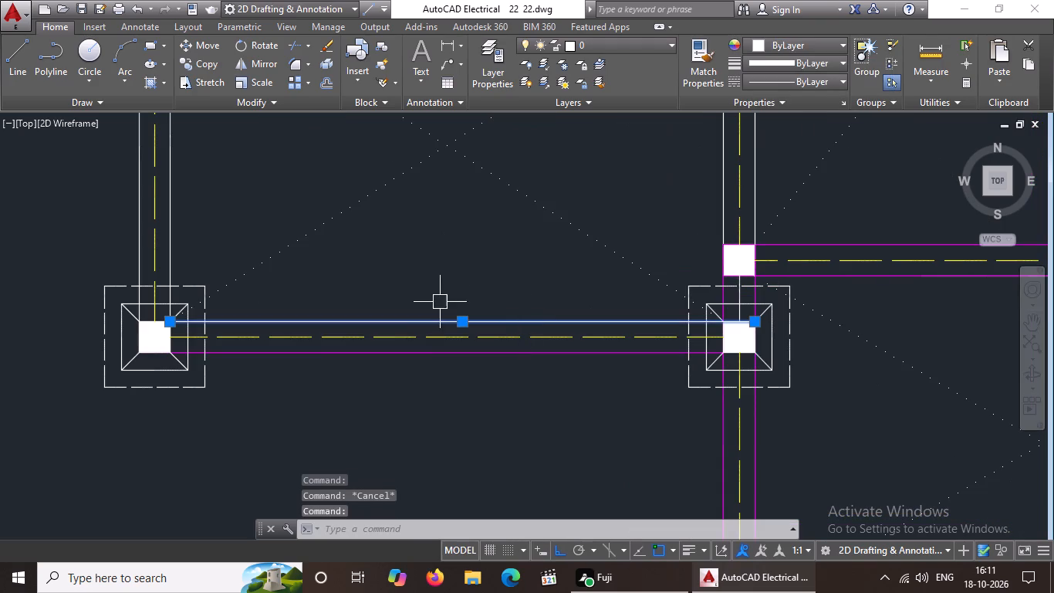
{"action": "left_click", "coordinate": [816, 36]}
{"action": "left_click", "coordinate": [817, 46]}
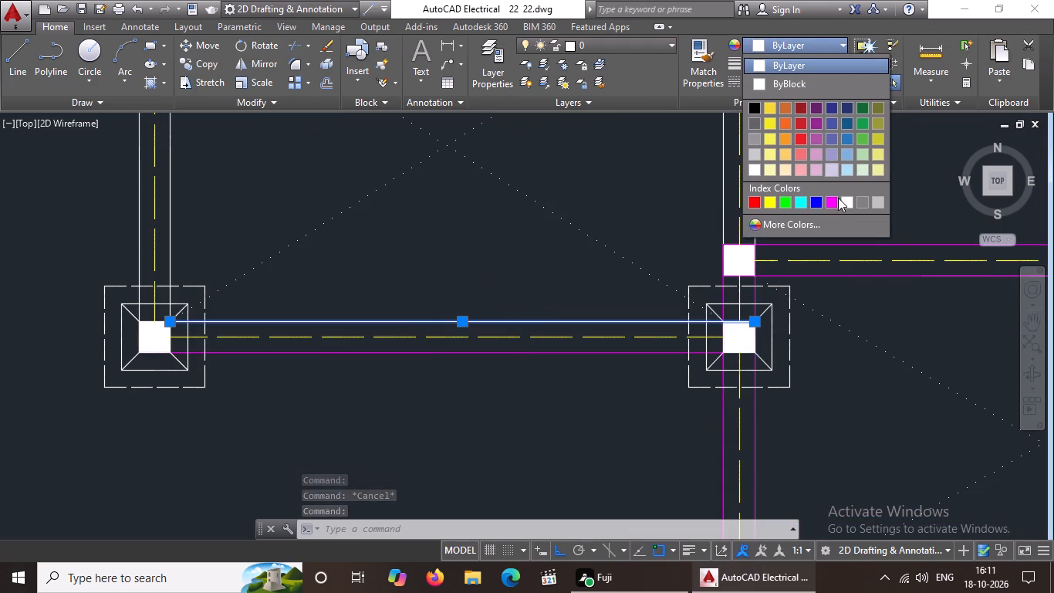
{"action": "left_click", "coordinate": [838, 204]}
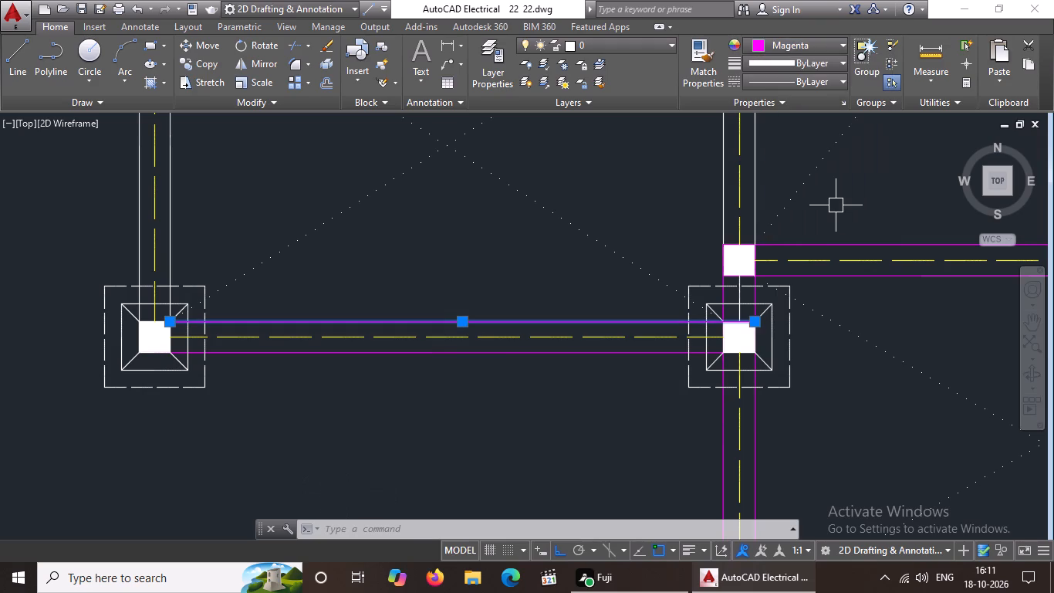
{"action": "key", "text": "Escape"}
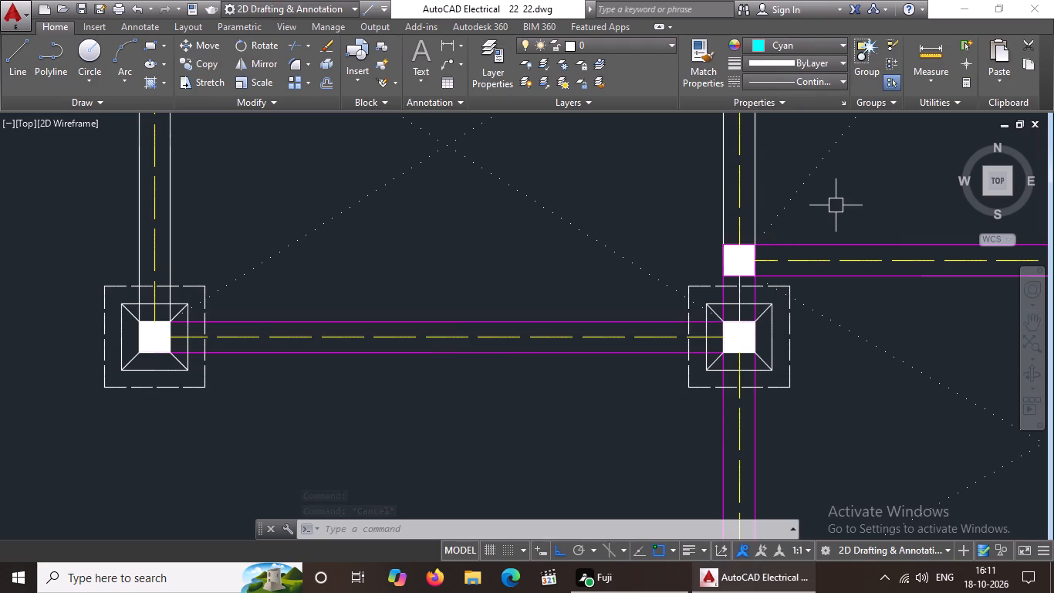
Colour magenta the outer edge line of the left vertical beam of the lower-left bay.
{"action": "scroll", "coordinate": [833, 219], "scroll_direction": "down", "scroll_amount": 2}
{"action": "middle_click_drag", "start_coordinate": [815, 264], "coordinate": [673, 488]}
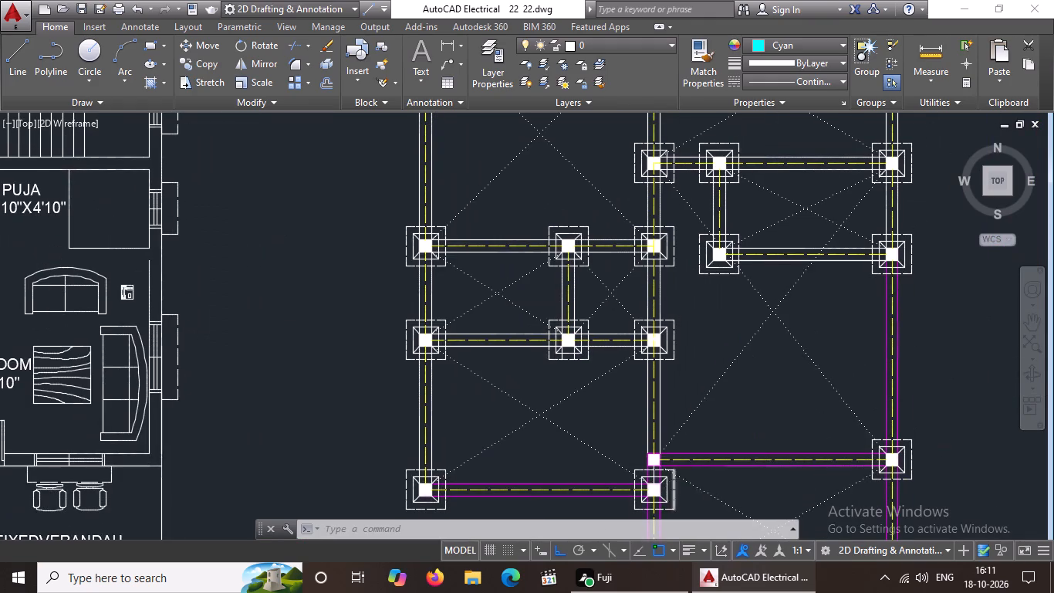
{"action": "scroll", "coordinate": [393, 421], "scroll_direction": "up", "scroll_amount": 2}
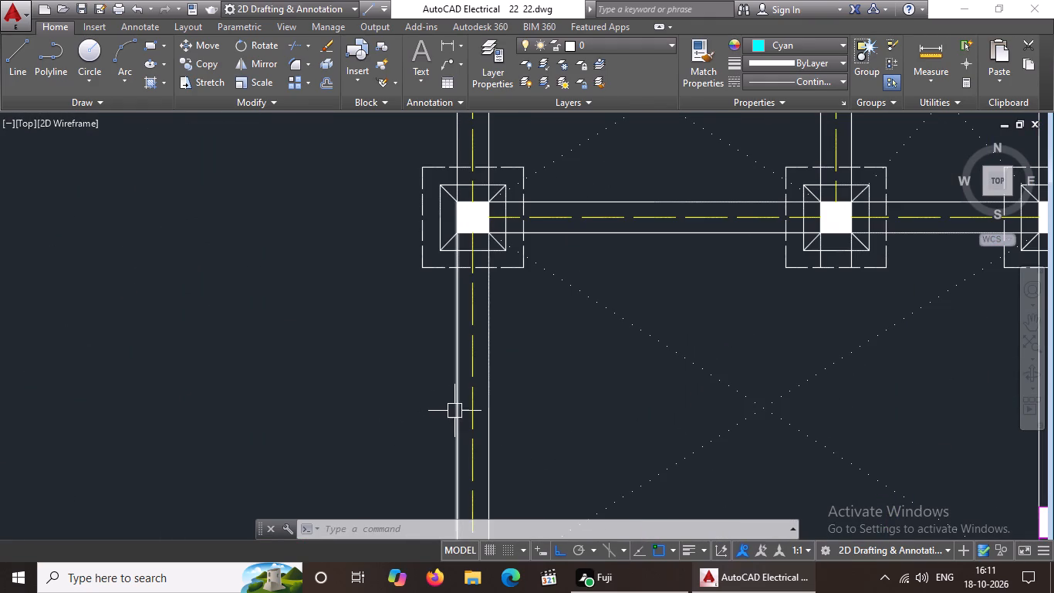
{"action": "left_click", "coordinate": [454, 411]}
{"action": "left_click", "coordinate": [833, 44]}
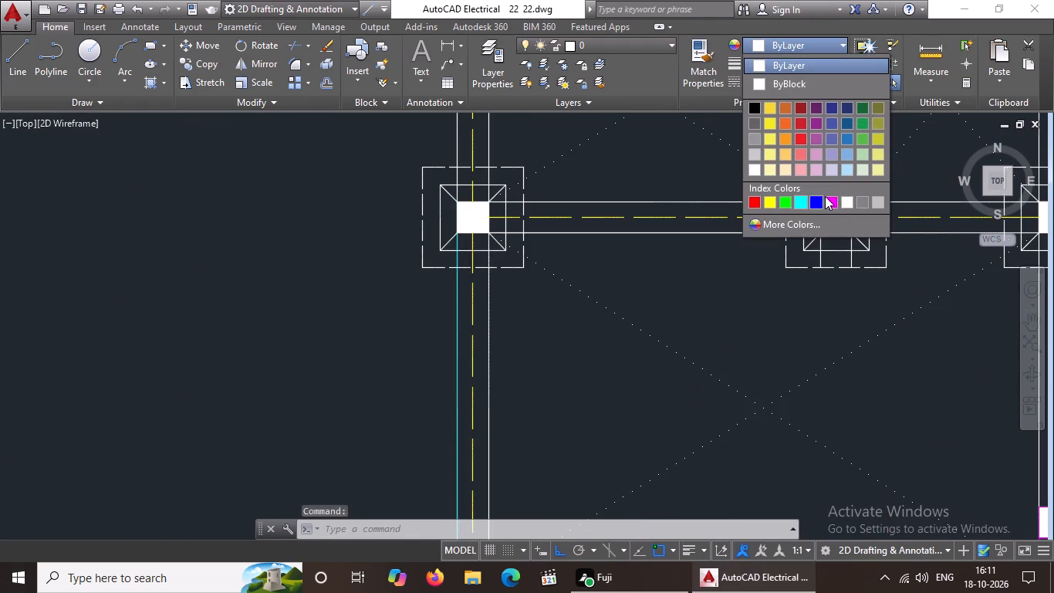
{"action": "left_click", "coordinate": [826, 196]}
{"action": "scroll", "coordinate": [738, 319], "scroll_direction": "down", "scroll_amount": 1}
{"action": "middle_click_drag", "start_coordinate": [726, 354], "coordinate": [731, 297]}
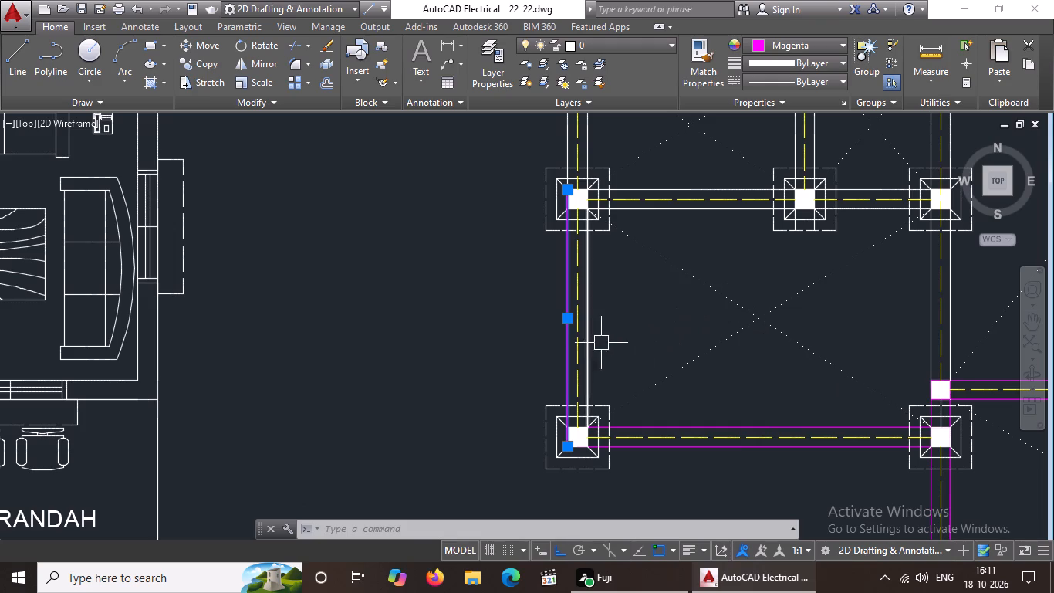
{"action": "key", "text": "Escape"}
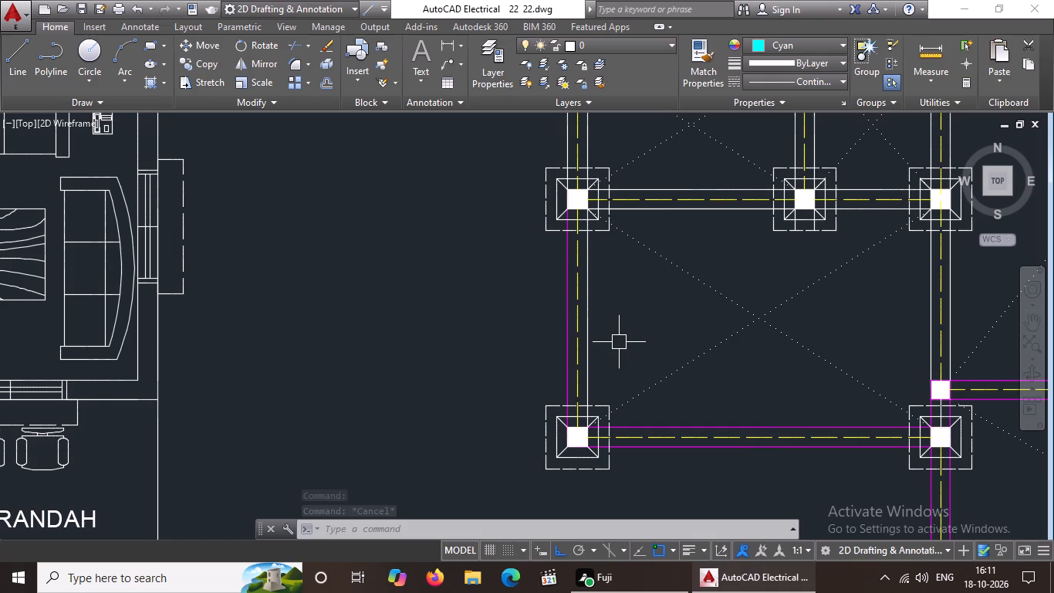
Colour magenta the inner edge line of the left vertical beam of the lower-left bay.
{"action": "scroll", "coordinate": [684, 320], "scroll_direction": "down", "scroll_amount": 1}
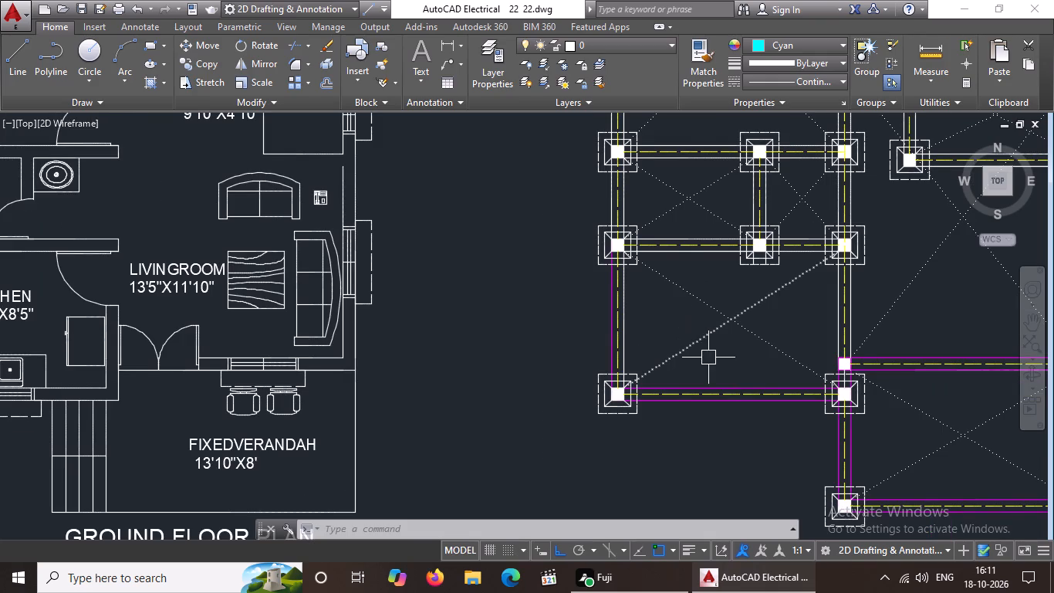
{"action": "middle_click_drag", "start_coordinate": [708, 357], "coordinate": [551, 347]}
{"action": "scroll", "coordinate": [481, 319], "scroll_direction": "up", "scroll_amount": 2}
{"action": "left_click", "coordinate": [440, 324]}
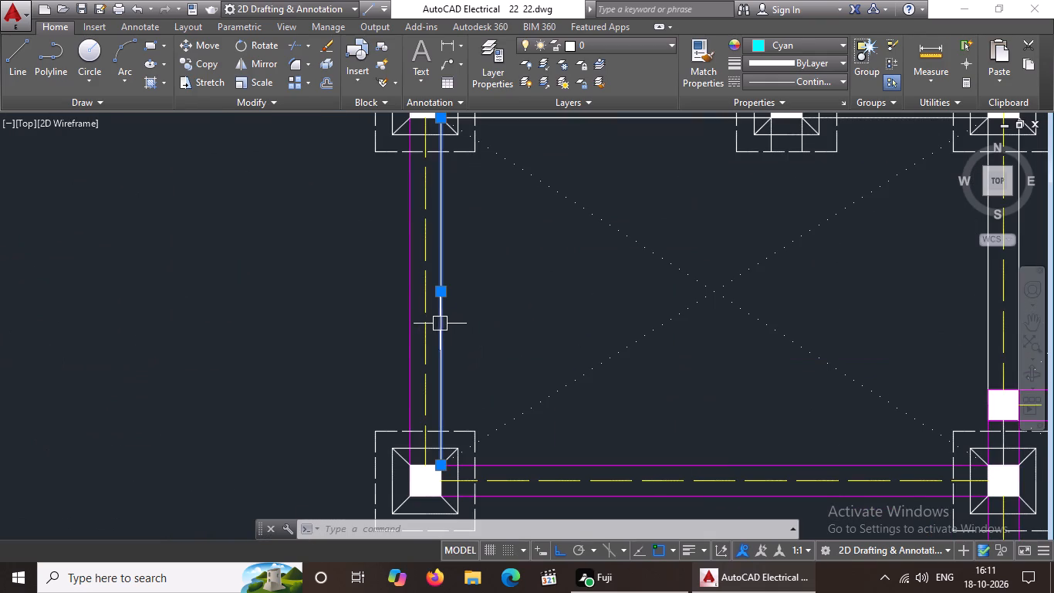
{"action": "left_click", "coordinate": [797, 48]}
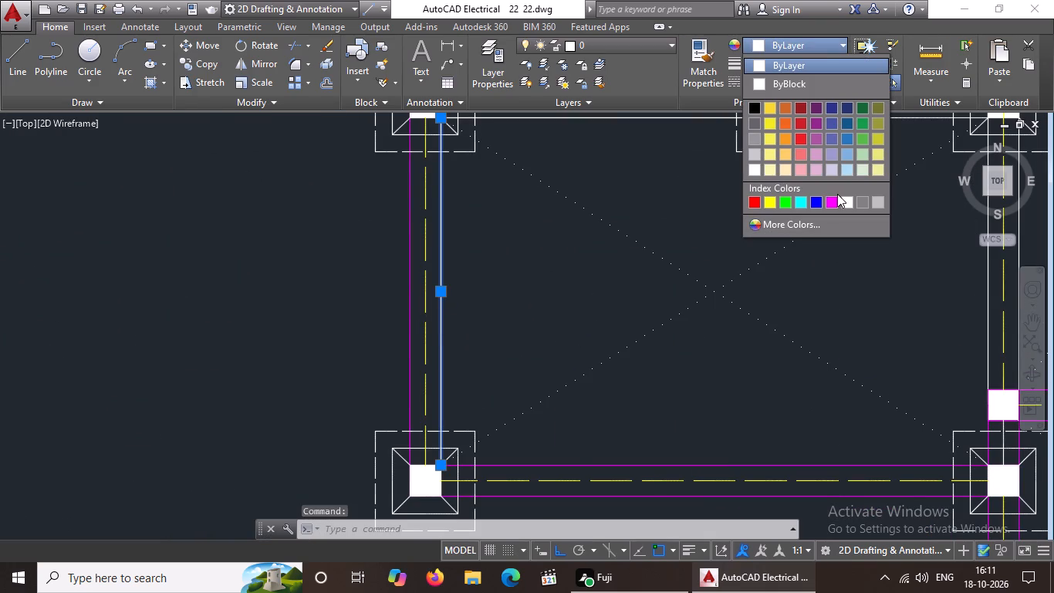
{"action": "left_click", "coordinate": [830, 202]}
{"action": "key", "text": "Escape"}
Colour magenta the left edge line of the vertical beam between the lower-left bay and the large right bay.
{"action": "scroll", "coordinate": [779, 273], "scroll_direction": "down", "scroll_amount": 2}
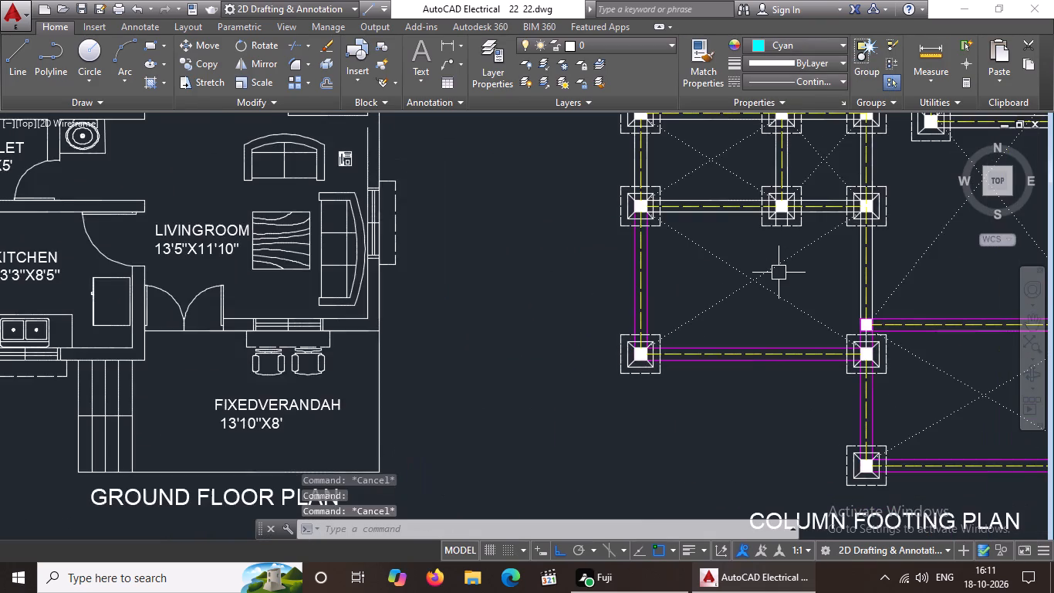
{"action": "scroll", "coordinate": [813, 270], "scroll_direction": "up", "scroll_amount": 2}
{"action": "scroll", "coordinate": [813, 270], "scroll_direction": "down", "scroll_amount": 2}
{"action": "middle_click_drag", "start_coordinate": [799, 337], "coordinate": [579, 395]}
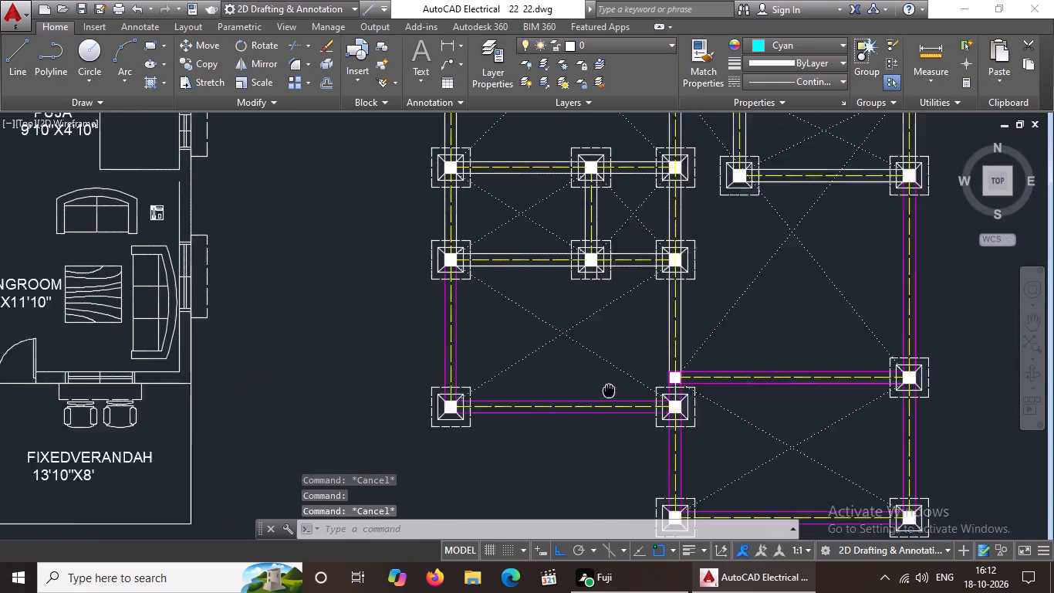
{"action": "middle_click_drag", "start_coordinate": [579, 395], "coordinate": [556, 400]}
{"action": "scroll", "coordinate": [599, 373], "scroll_direction": "up", "scroll_amount": 3}
{"action": "left_click", "coordinate": [666, 340]}
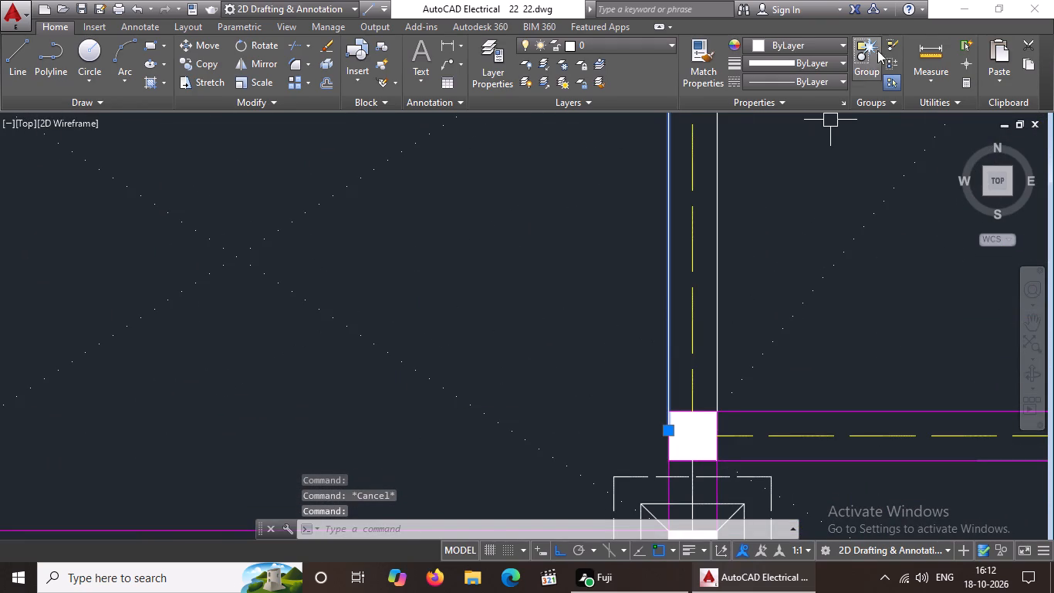
{"action": "left_click", "coordinate": [840, 43]}
{"action": "left_click", "coordinate": [826, 199]}
{"action": "key", "text": "Escape"}
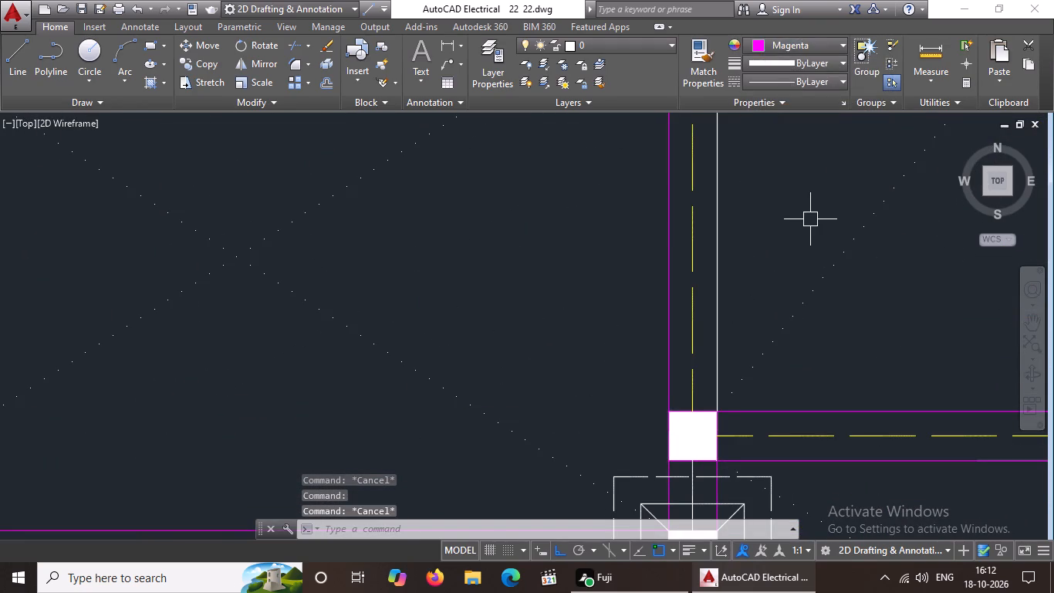
Colour magenta the right edge line of the vertical beam between the lower-left bay and the large right bay.
{"action": "scroll", "coordinate": [809, 220], "scroll_direction": "down", "scroll_amount": 3}
{"action": "scroll", "coordinate": [812, 219], "scroll_direction": "up", "scroll_amount": 3}
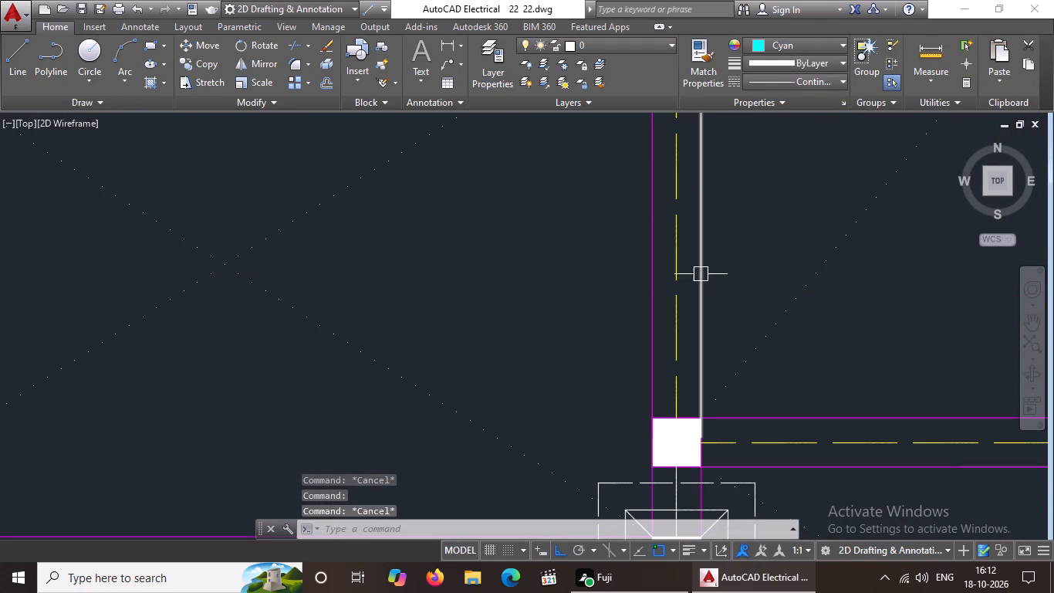
{"action": "left_click", "coordinate": [701, 274]}
{"action": "left_click", "coordinate": [841, 45]}
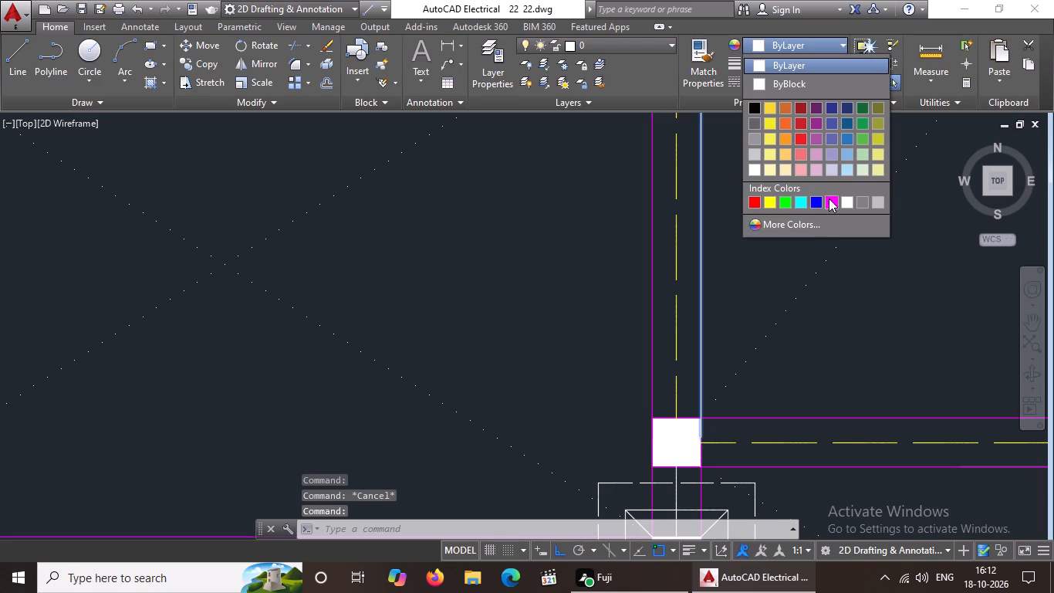
{"action": "left_click", "coordinate": [829, 198]}
{"action": "key", "text": "Escape"}
{"action": "scroll", "coordinate": [777, 245], "scroll_direction": "down", "scroll_amount": 4}
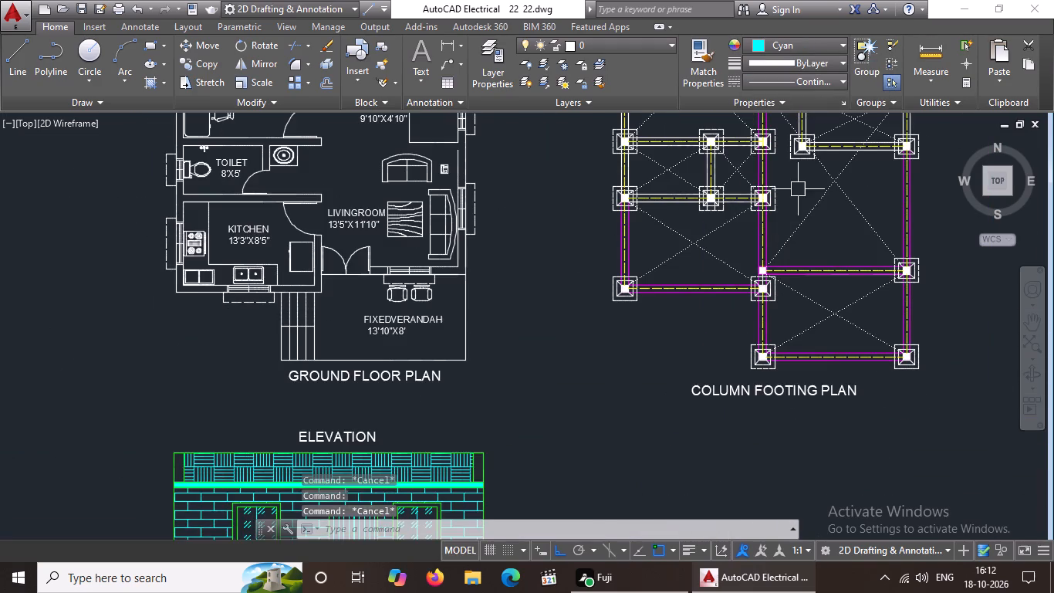
Colour magenta the lower edge line of the horizontal beam along the top of the lower-left bay.
{"action": "middle_click_drag", "start_coordinate": [798, 219], "coordinate": [775, 340]}
{"action": "scroll", "coordinate": [656, 352], "scroll_direction": "up", "scroll_amount": 3}
{"action": "left_click", "coordinate": [664, 237]}
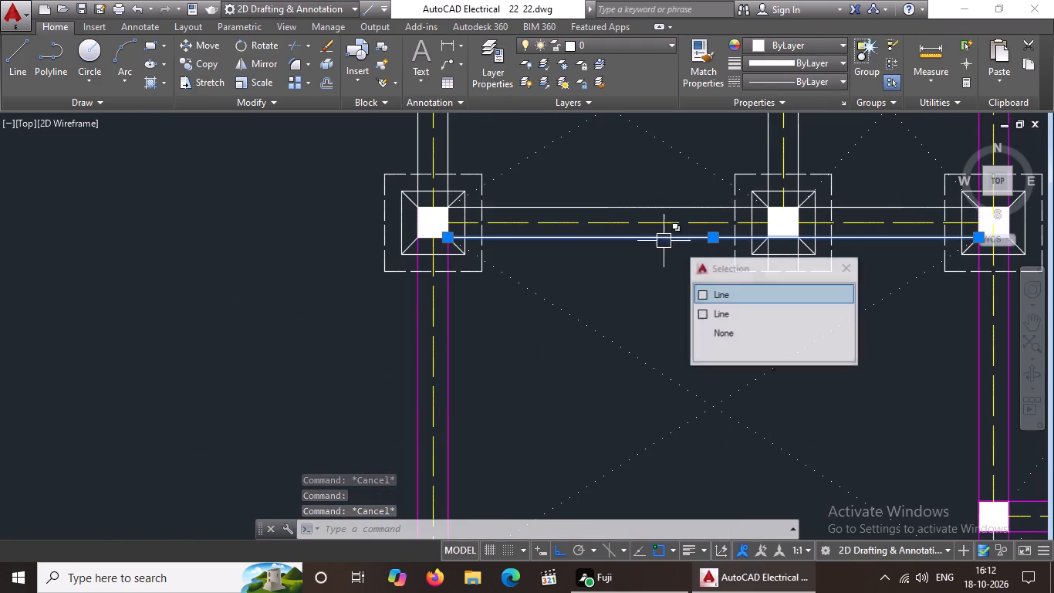
{"action": "left_click", "coordinate": [832, 40]}
{"action": "left_click", "coordinate": [832, 200]}
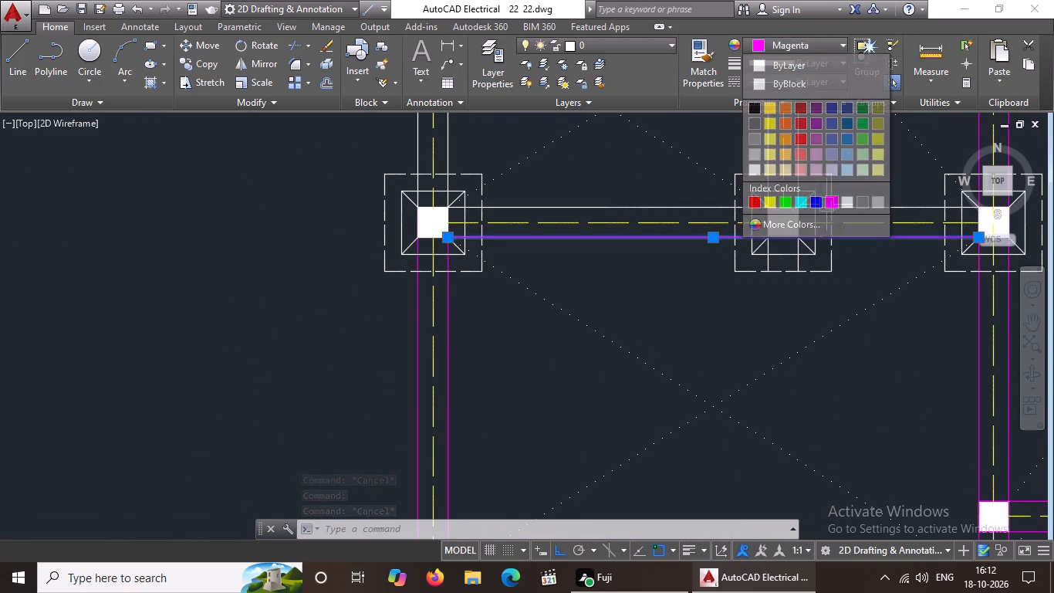
{"action": "key", "text": "Escape"}
Colour magenta the upper edge line of the lower-left bay's top beam, between the left and middle footings.
{"action": "scroll", "coordinate": [753, 212], "scroll_direction": "down", "scroll_amount": 4}
{"action": "scroll", "coordinate": [751, 207], "scroll_direction": "up", "scroll_amount": 4}
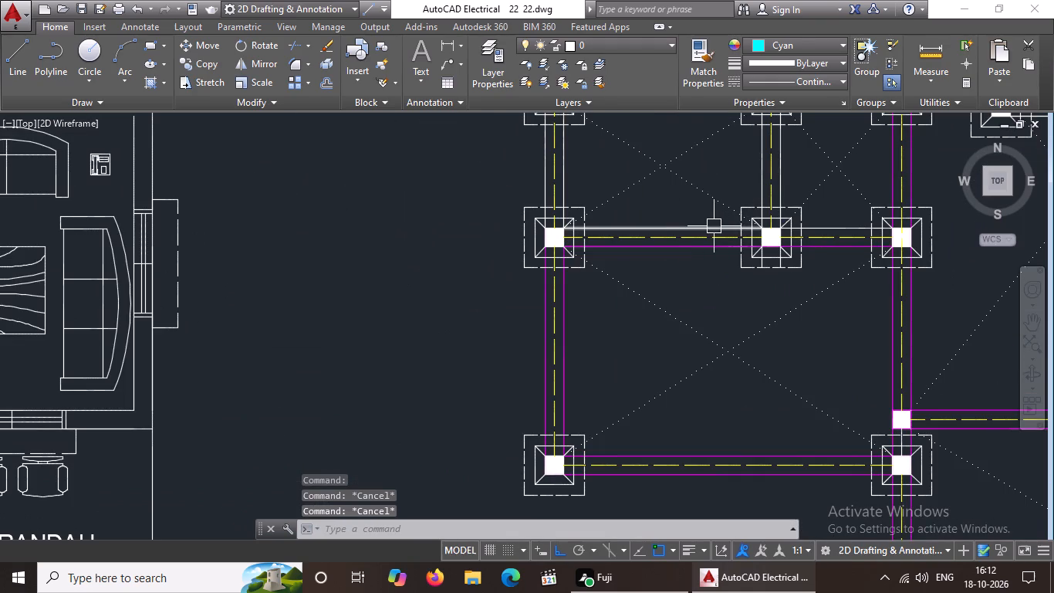
{"action": "left_click", "coordinate": [714, 226]}
{"action": "left_click", "coordinate": [831, 59]}
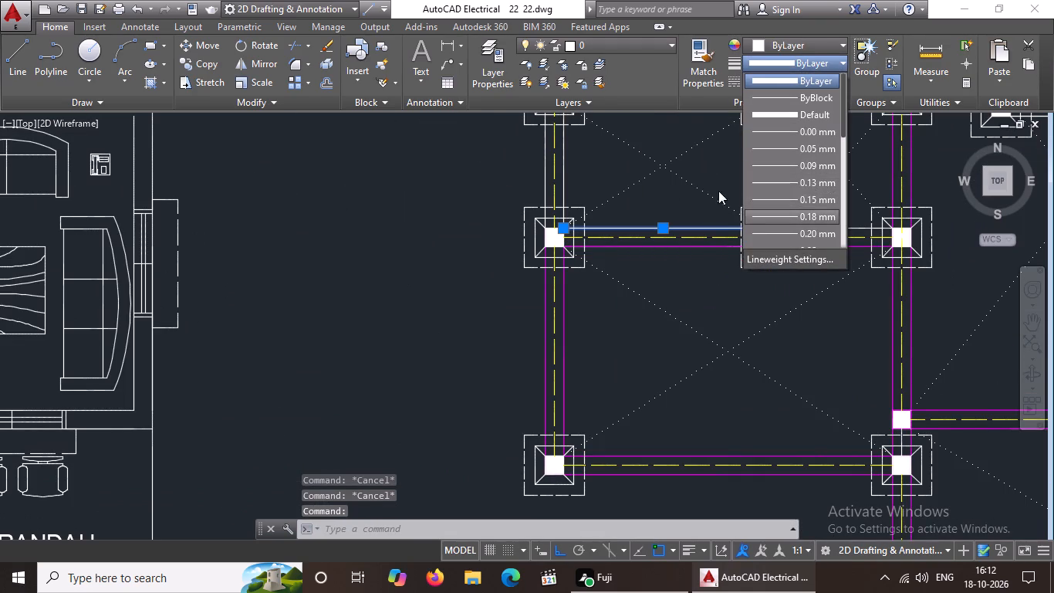
{"action": "left_click", "coordinate": [714, 166]}
{"action": "left_click", "coordinate": [842, 79]}
{"action": "key", "text": "Escape"}
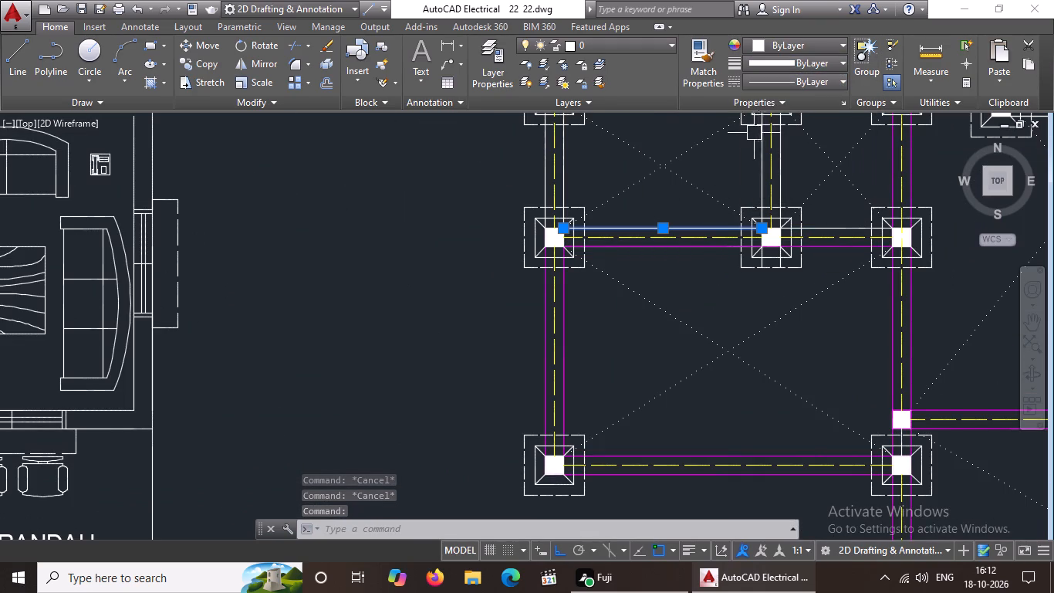
{"action": "left_click", "coordinate": [801, 43]}
{"action": "left_click", "coordinate": [830, 198]}
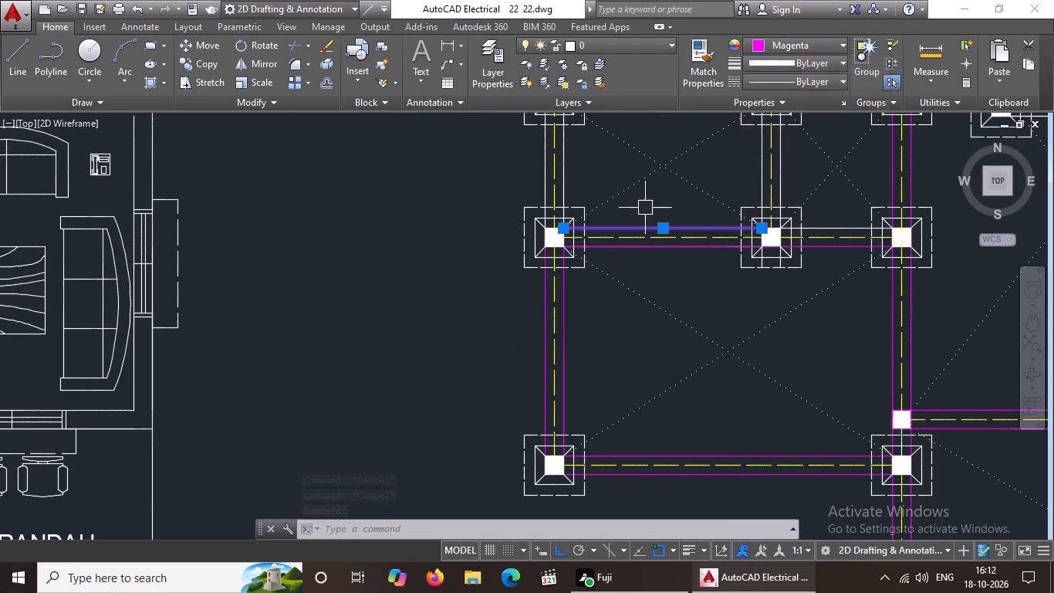
{"action": "key", "text": "Escape"}
Colour magenta the upper edge line of the lower-left bay's top beam, between the middle and right footings.
{"action": "scroll", "coordinate": [699, 164], "scroll_direction": "down", "scroll_amount": 3}
{"action": "middle_click_drag", "start_coordinate": [705, 184], "coordinate": [687, 272]}
{"action": "scroll", "coordinate": [690, 260], "scroll_direction": "up", "scroll_amount": 1}
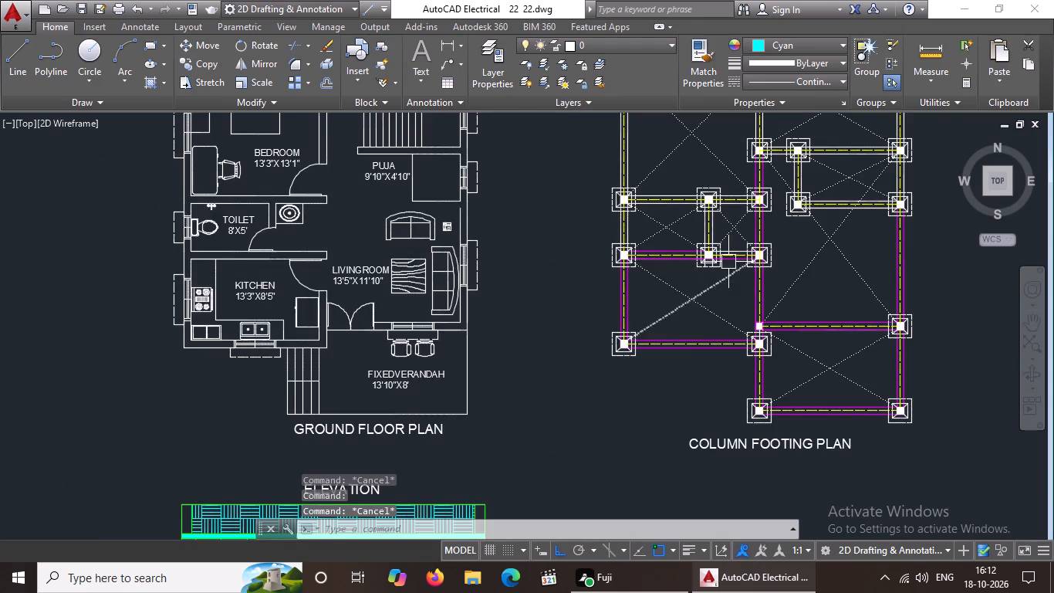
{"action": "scroll", "coordinate": [728, 256], "scroll_direction": "up", "scroll_amount": 3}
{"action": "left_click", "coordinate": [740, 236]}
{"action": "left_click", "coordinate": [812, 46]}
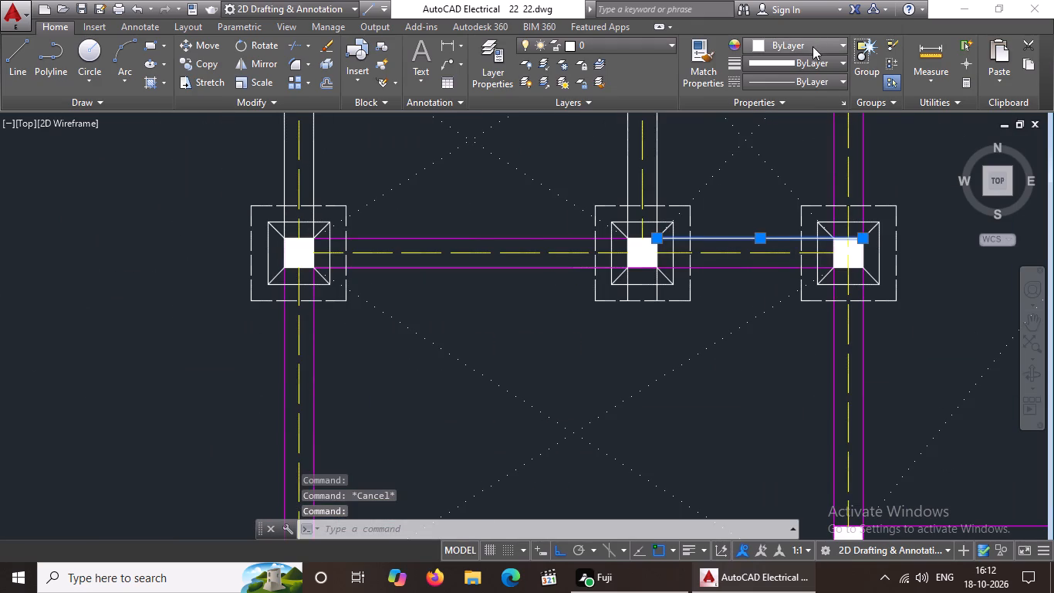
{"action": "left_click", "coordinate": [830, 198]}
{"action": "scroll", "coordinate": [700, 211], "scroll_direction": "down", "scroll_amount": 3}
{"action": "key", "text": "Escape"}
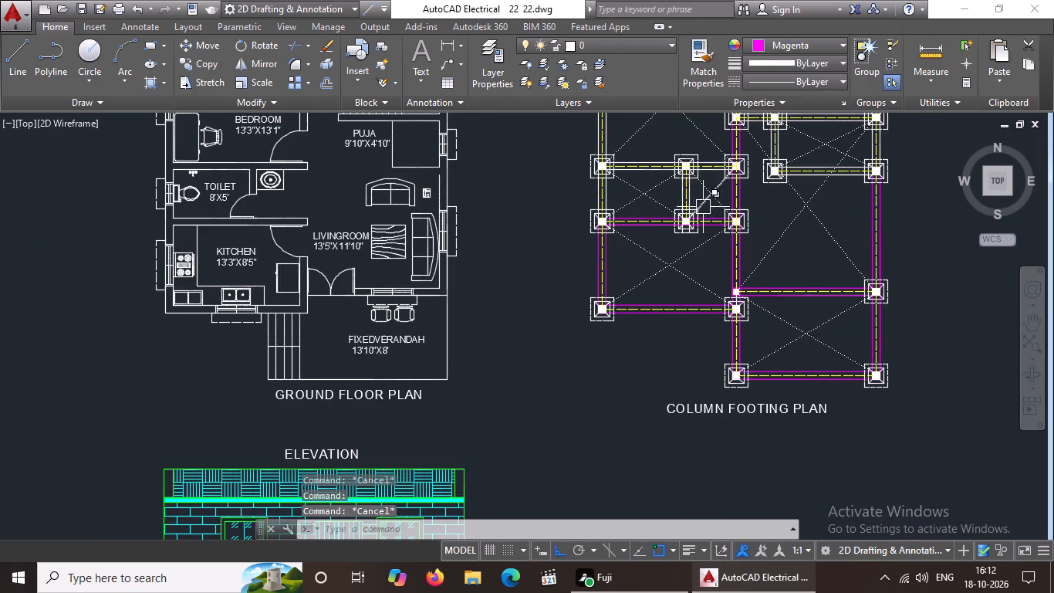
Colour magenta the outer edge line of the left vertical beam directly above the lower-left bay.
{"action": "scroll", "coordinate": [705, 205], "scroll_direction": "up", "scroll_amount": 3}
{"action": "scroll", "coordinate": [705, 205], "scroll_direction": "down", "scroll_amount": 2}
{"action": "middle_click_drag", "start_coordinate": [714, 225], "coordinate": [706, 269]}
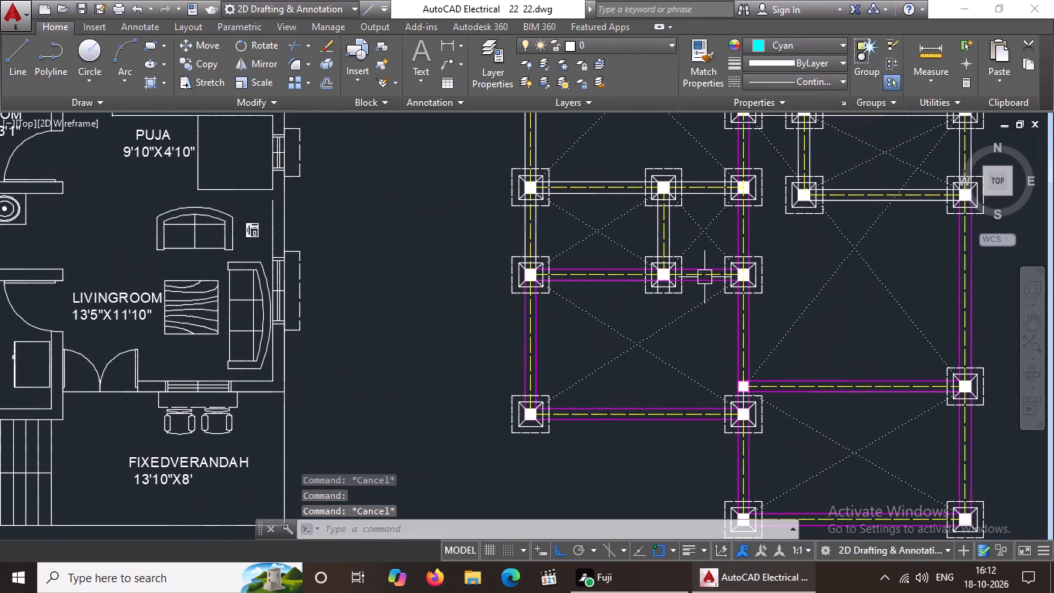
{"action": "scroll", "coordinate": [523, 242], "scroll_direction": "up", "scroll_amount": 3}
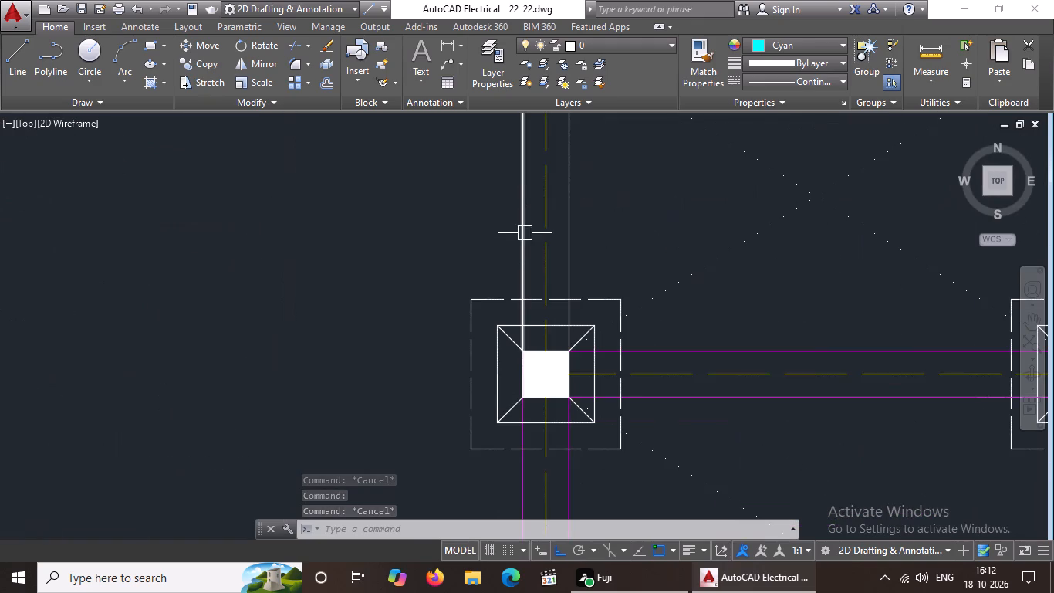
{"action": "left_click", "coordinate": [525, 232]}
{"action": "left_click", "coordinate": [794, 41]}
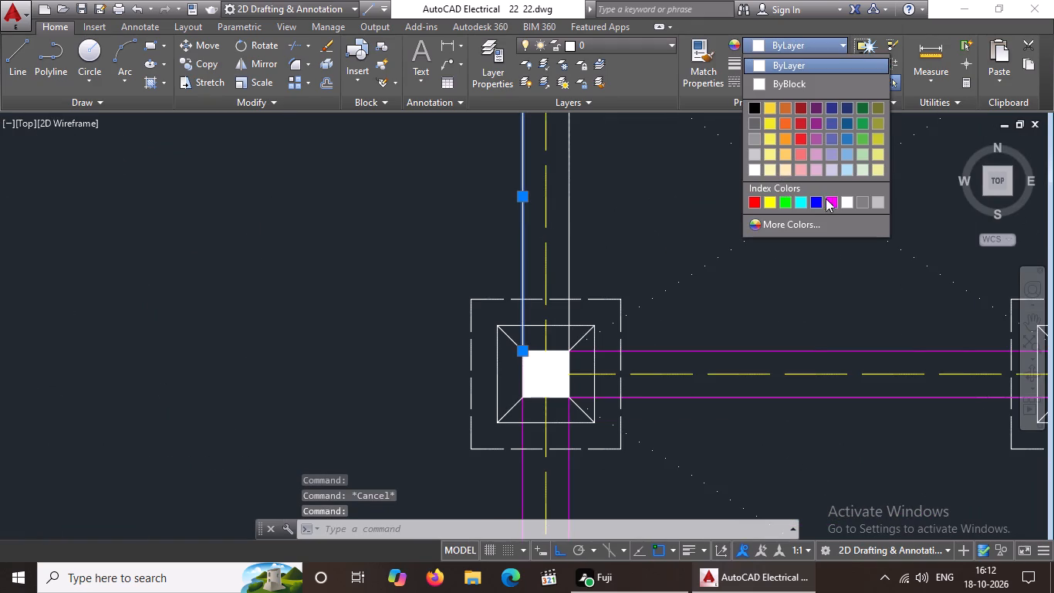
{"action": "left_click", "coordinate": [832, 202]}
{"action": "scroll", "coordinate": [703, 190], "scroll_direction": "down", "scroll_amount": 3}
{"action": "scroll", "coordinate": [703, 189], "scroll_direction": "up", "scroll_amount": 3}
{"action": "key", "text": "Escape"}
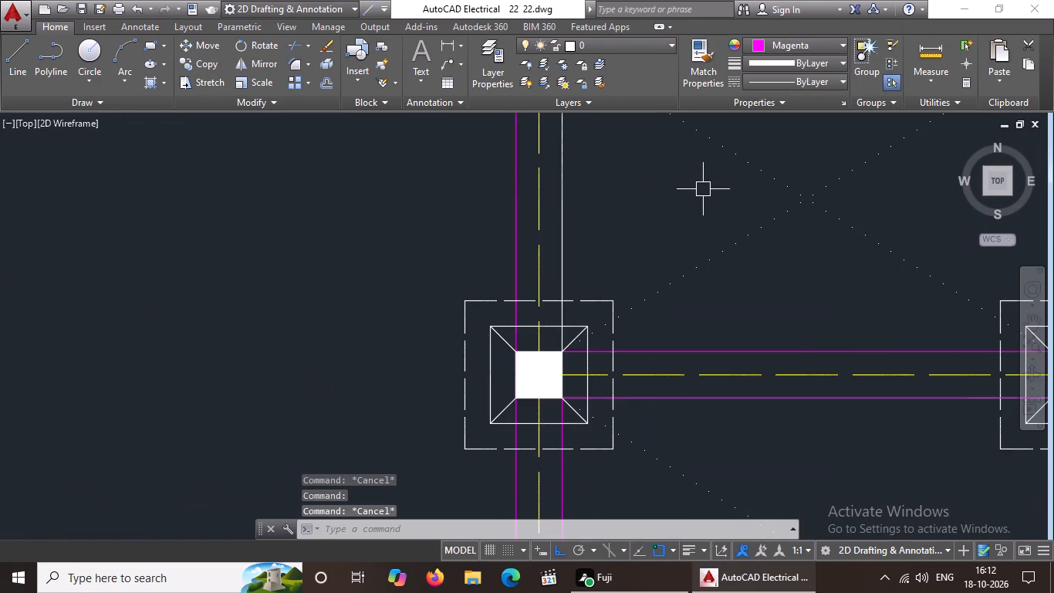
Colour magenta the inner edge line of the left vertical beam directly above the lower-left bay.
{"action": "scroll", "coordinate": [703, 189], "scroll_direction": "down", "scroll_amount": 3}
{"action": "scroll", "coordinate": [701, 188], "scroll_direction": "up", "scroll_amount": 2}
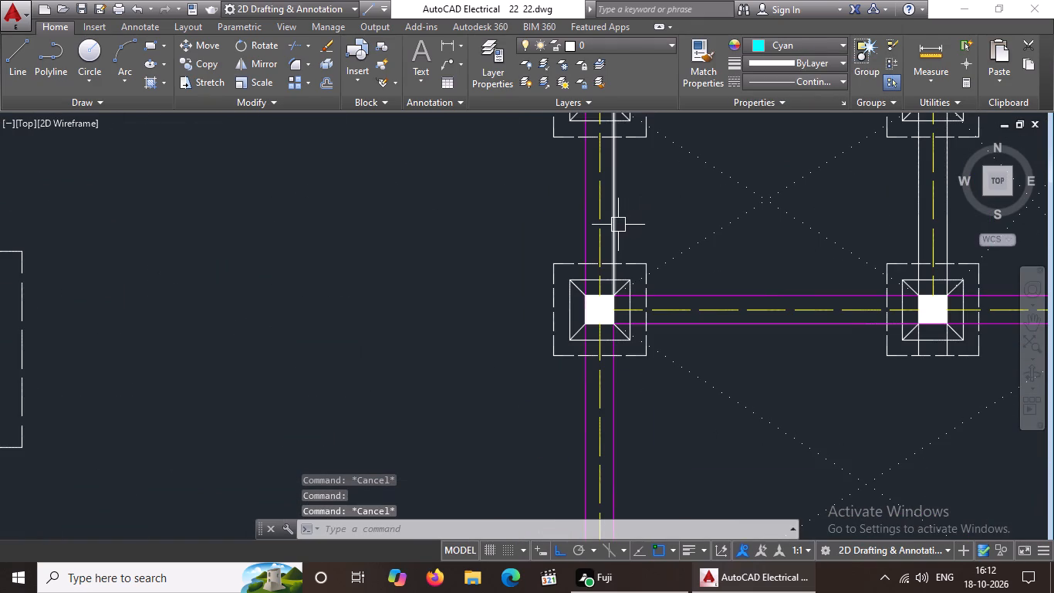
{"action": "left_click", "coordinate": [618, 225]}
{"action": "left_click", "coordinate": [823, 46]}
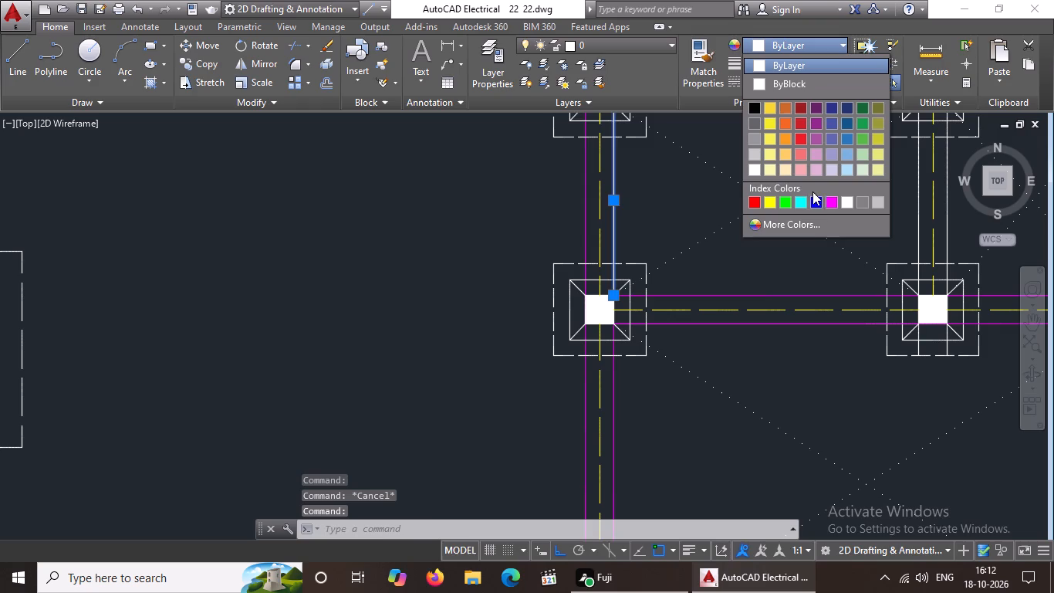
{"action": "left_click", "coordinate": [829, 200]}
{"action": "scroll", "coordinate": [740, 198], "scroll_direction": "down", "scroll_amount": 1}
{"action": "key", "text": "Escape"}
Colour magenta the left edge line of the short vertical beam dividing the two small bays above the lower-left bay.
{"action": "scroll", "coordinate": [740, 198], "scroll_direction": "down", "scroll_amount": 3}
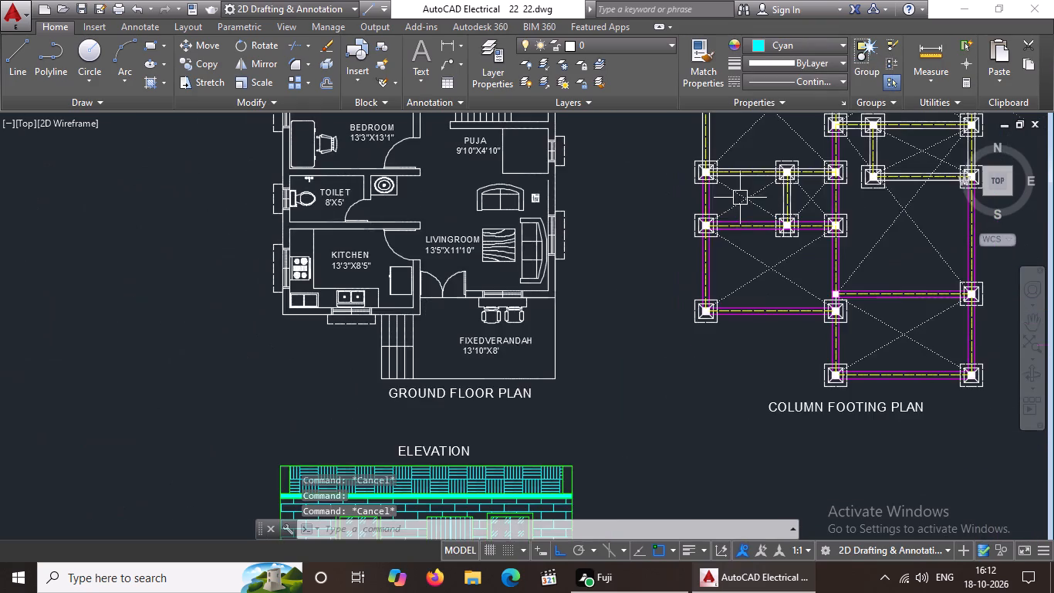
{"action": "scroll", "coordinate": [763, 189], "scroll_direction": "up", "scroll_amount": 3}
{"action": "left_click", "coordinate": [839, 216]}
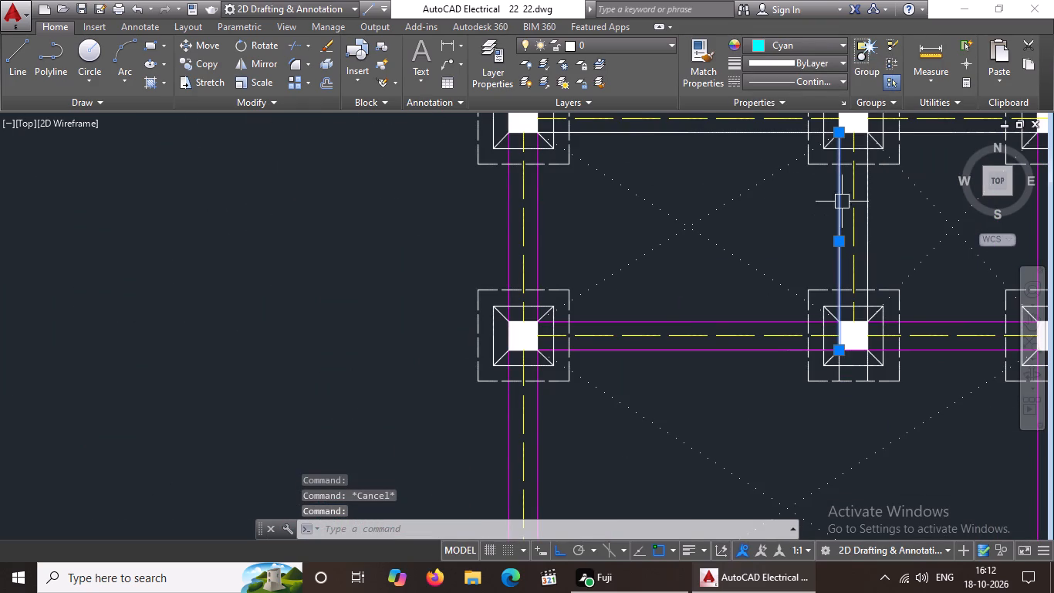
{"action": "left_click", "coordinate": [823, 42]}
{"action": "left_click", "coordinate": [830, 202]}
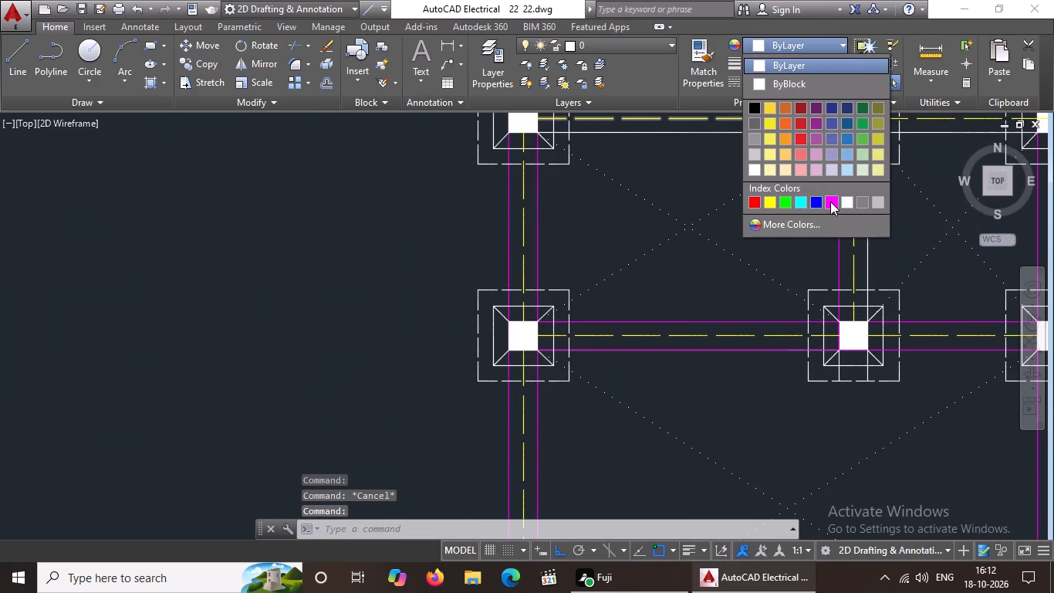
{"action": "scroll", "coordinate": [829, 202], "scroll_direction": "down", "scroll_amount": 3}
{"action": "key", "text": "Escape"}
Colour magenta the right edge line of the short vertical beam dividing the two small bays.
{"action": "scroll", "coordinate": [847, 205], "scroll_direction": "up", "scroll_amount": 3}
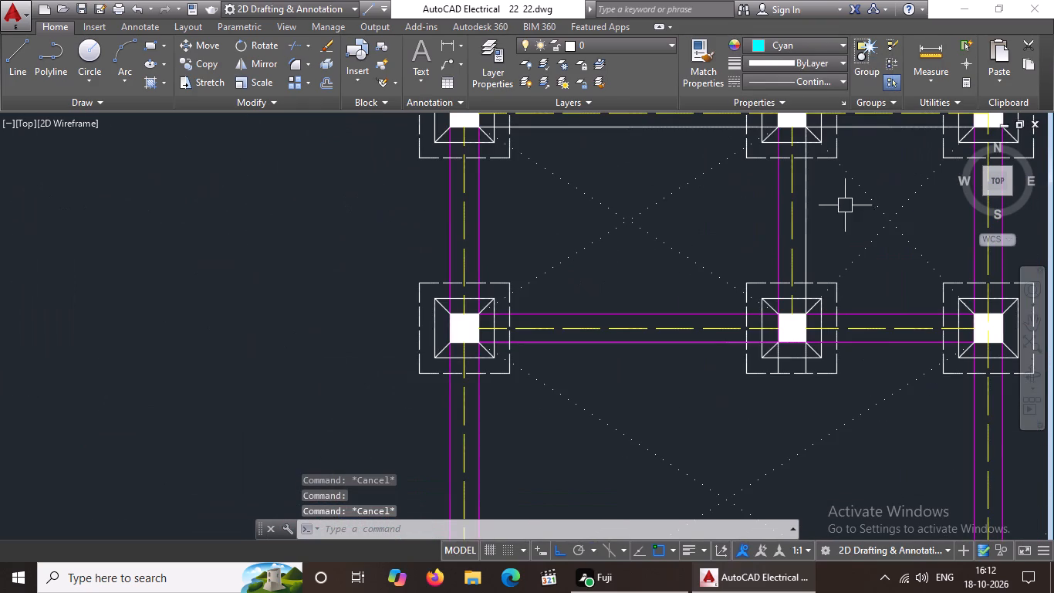
{"action": "left_click", "coordinate": [812, 225]}
{"action": "left_click", "coordinate": [844, 43]}
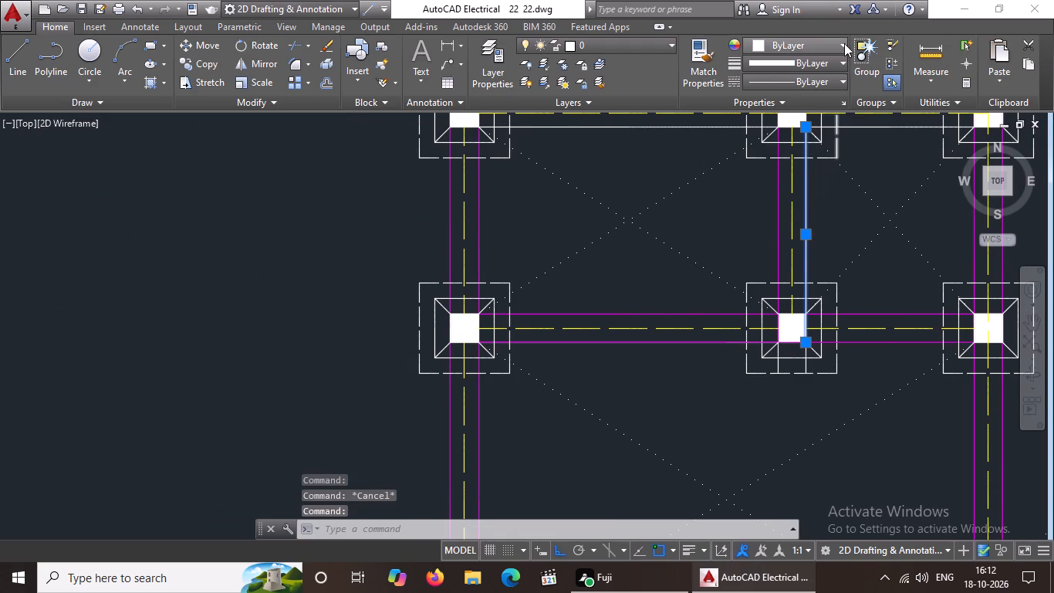
{"action": "left_click", "coordinate": [828, 199]}
{"action": "scroll", "coordinate": [829, 195], "scroll_direction": "down", "scroll_amount": 3}
{"action": "scroll", "coordinate": [829, 195], "scroll_direction": "up", "scroll_amount": 4}
{"action": "key", "text": "Escape"}
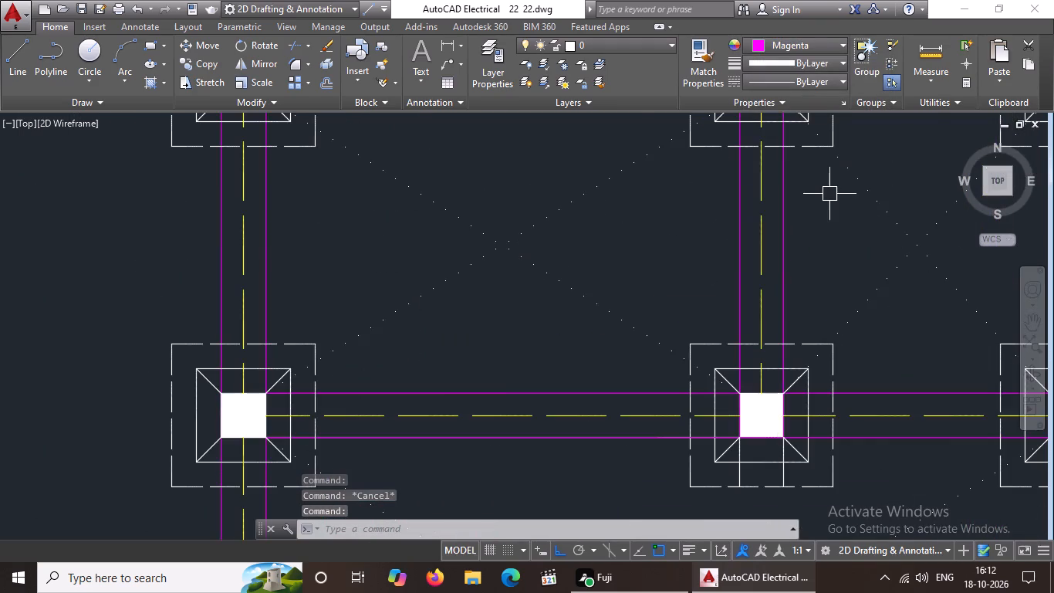
Colour magenta the lower edge line of the small bays' top beam, between the left and middle footings.
{"action": "scroll", "coordinate": [829, 193], "scroll_direction": "down", "scroll_amount": 3}
{"action": "middle_click_drag", "start_coordinate": [843, 198], "coordinate": [675, 256]}
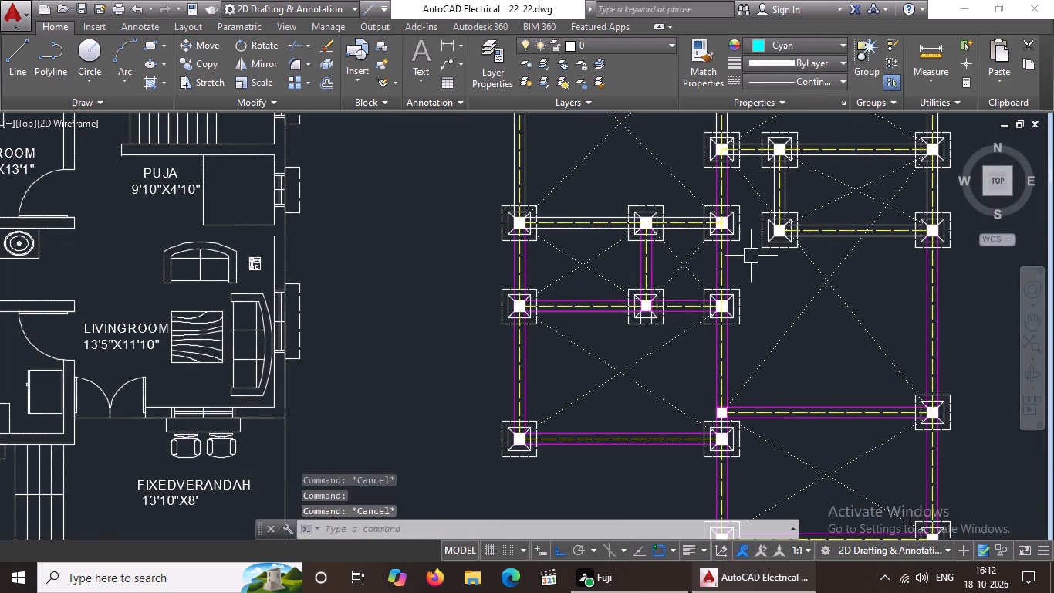
{"action": "scroll", "coordinate": [588, 229], "scroll_direction": "up", "scroll_amount": 2}
{"action": "left_click", "coordinate": [581, 231]}
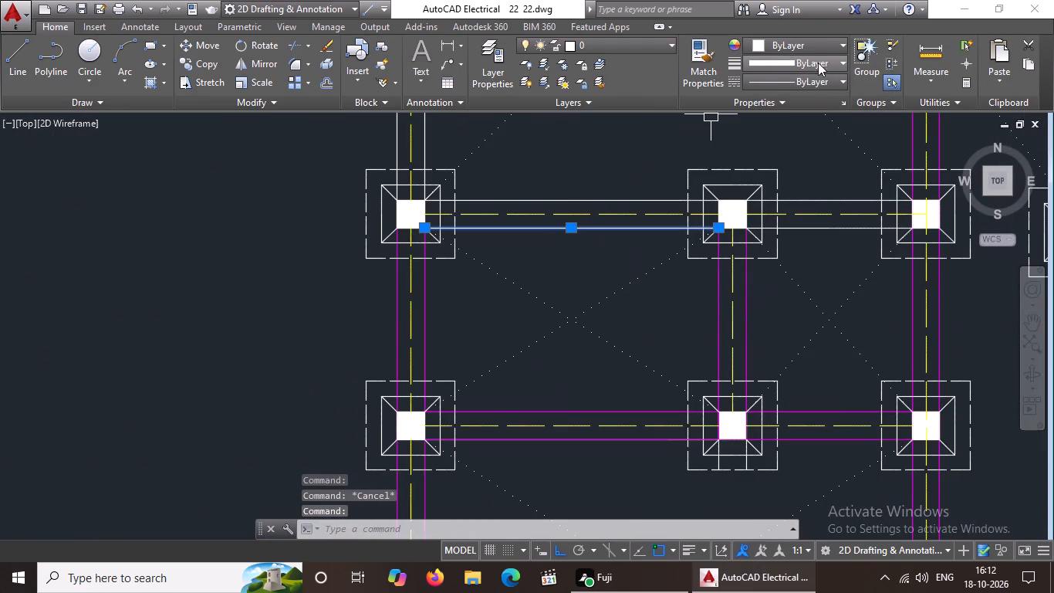
{"action": "left_click", "coordinate": [824, 38]}
{"action": "left_click", "coordinate": [829, 198]}
{"action": "scroll", "coordinate": [691, 202], "scroll_direction": "down", "scroll_amount": 1}
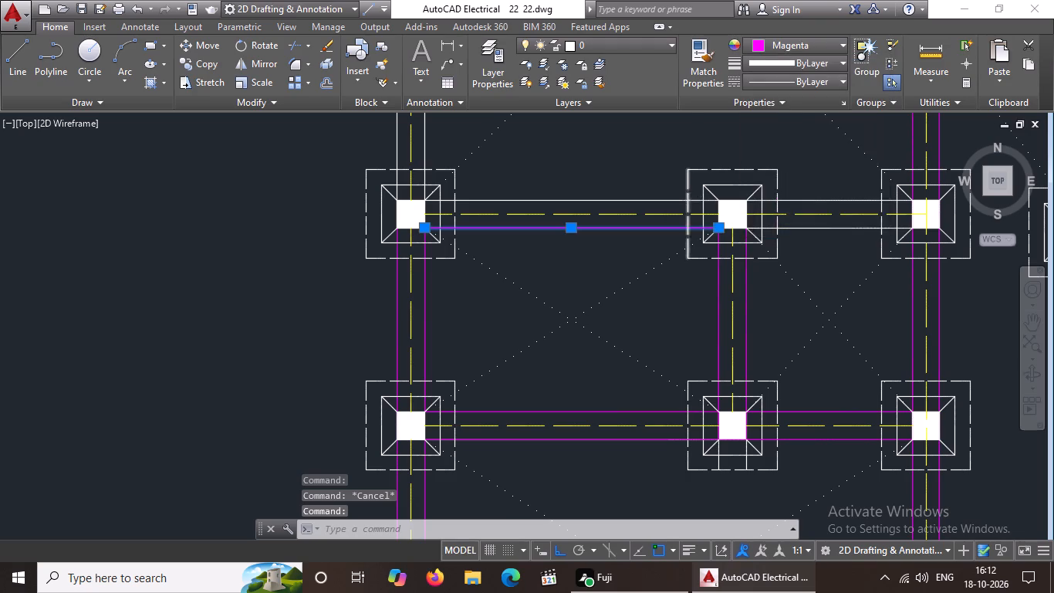
{"action": "scroll", "coordinate": [691, 202], "scroll_direction": "down", "scroll_amount": 1}
{"action": "scroll", "coordinate": [692, 198], "scroll_direction": "up", "scroll_amount": 4}
{"action": "key", "text": "Escape"}
Colour magenta the full-length upper edge line of the horizontal beam along the top of the two small bays.
{"action": "scroll", "coordinate": [677, 200], "scroll_direction": "down", "scroll_amount": 4}
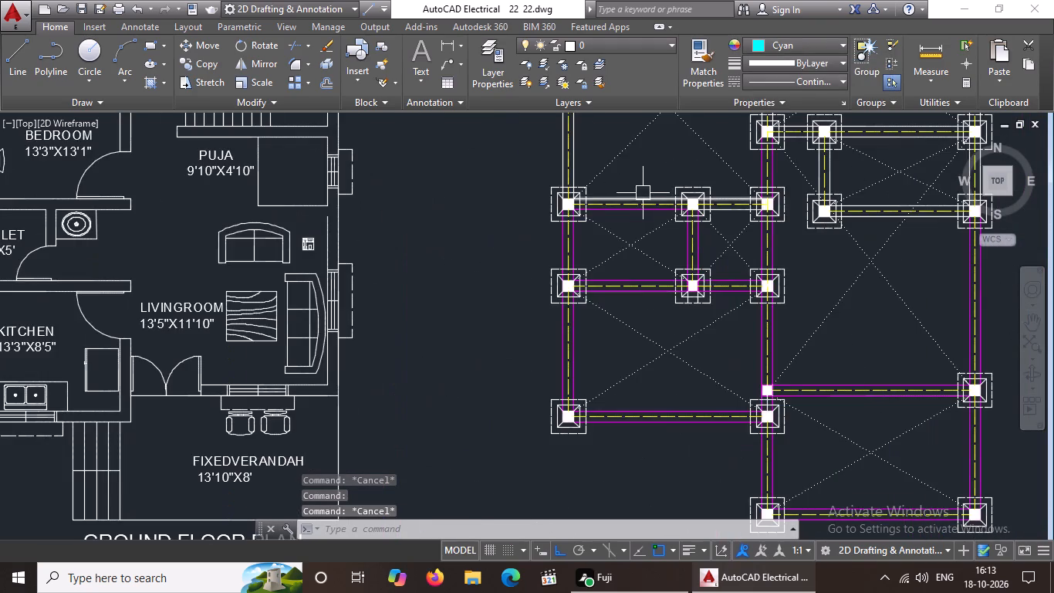
{"action": "scroll", "coordinate": [641, 196], "scroll_direction": "up", "scroll_amount": 4}
{"action": "left_click", "coordinate": [636, 212]}
{"action": "left_click", "coordinate": [810, 41]}
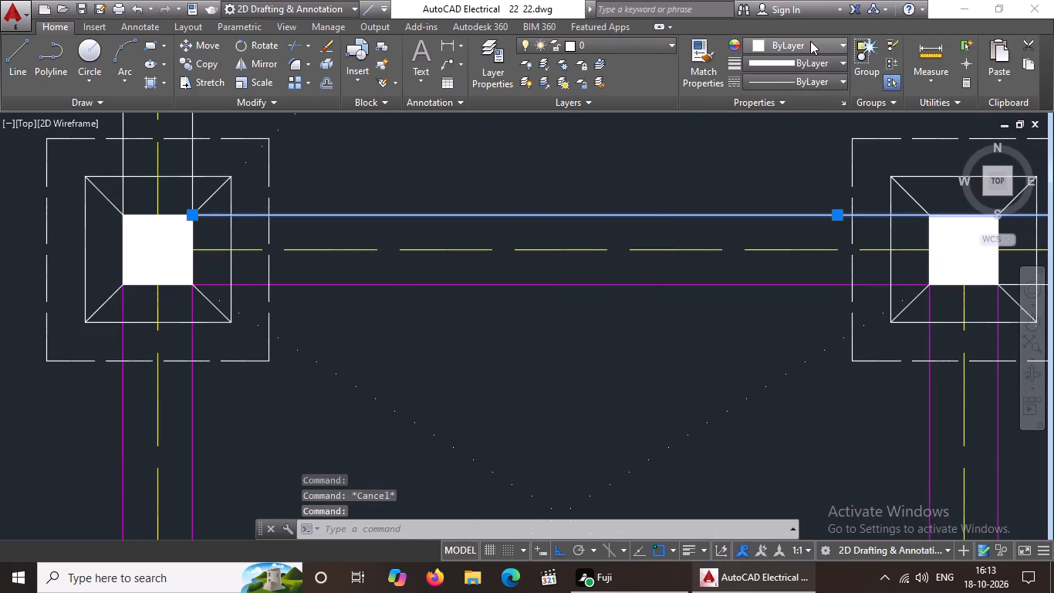
{"action": "left_click", "coordinate": [834, 201]}
{"action": "scroll", "coordinate": [693, 195], "scroll_direction": "down", "scroll_amount": 3}
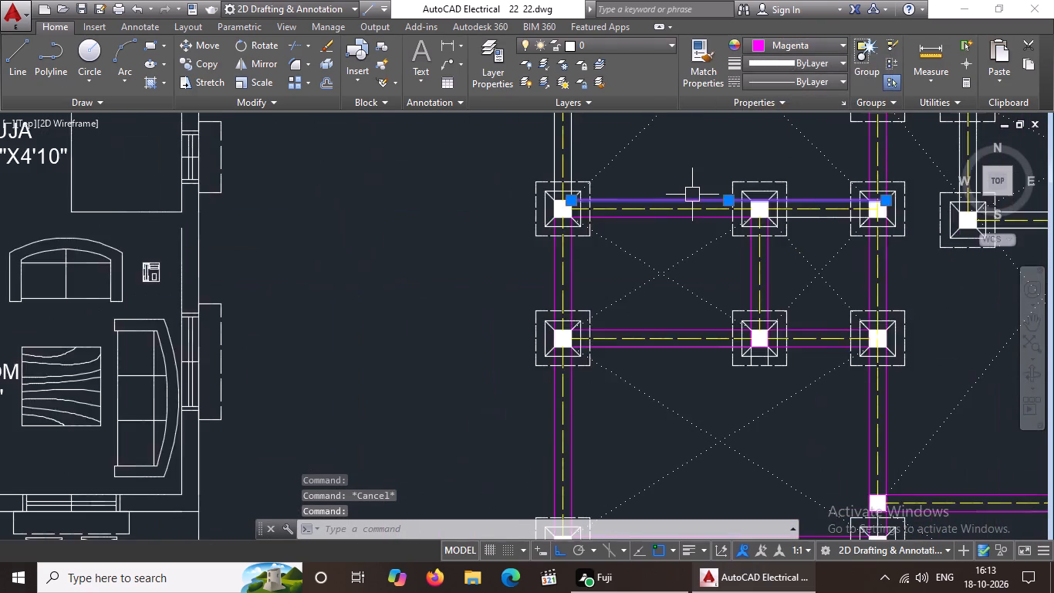
{"action": "scroll", "coordinate": [692, 194], "scroll_direction": "up", "scroll_amount": 3}
{"action": "key", "text": "Escape"}
Colour magenta the lower edge line of the small bays' top beam, between the middle and right footings.
{"action": "scroll", "coordinate": [696, 191], "scroll_direction": "down", "scroll_amount": 3}
{"action": "scroll", "coordinate": [826, 222], "scroll_direction": "up", "scroll_amount": 1}
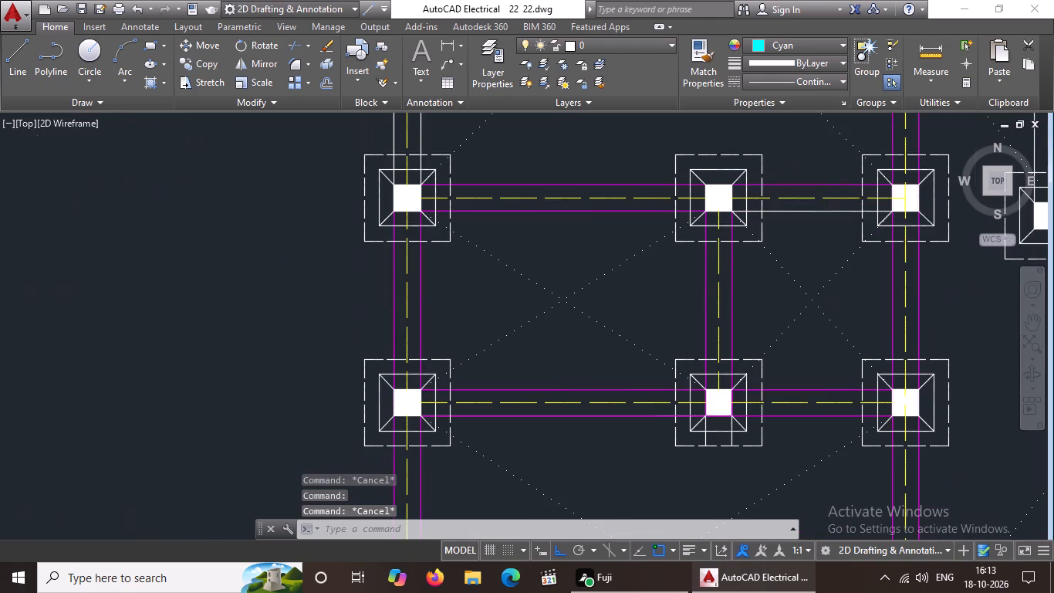
{"action": "left_click", "coordinate": [819, 214]}
{"action": "left_click", "coordinate": [799, 48]}
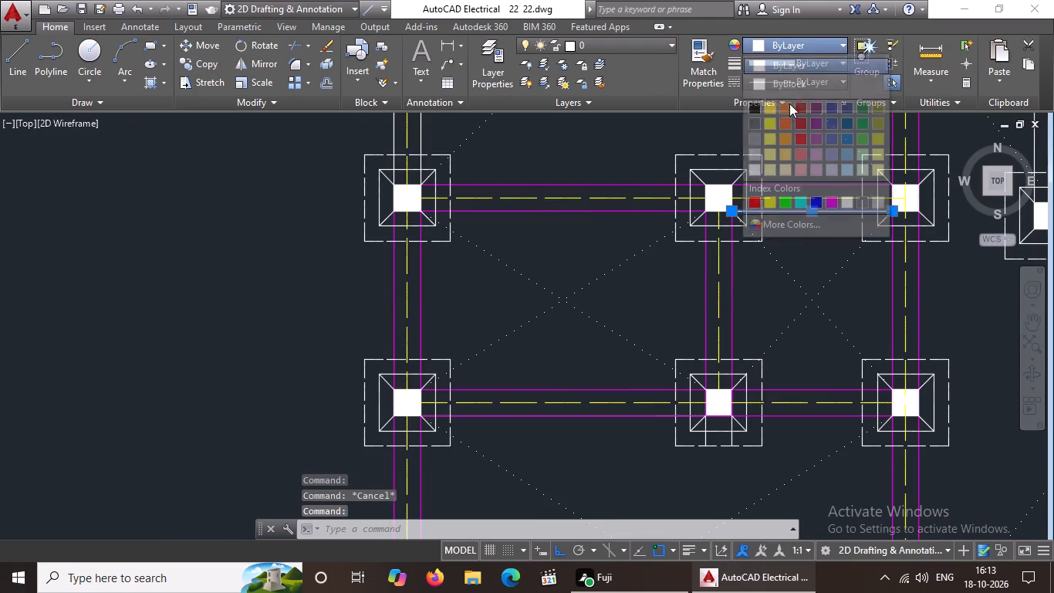
{"action": "left_click", "coordinate": [832, 202]}
{"action": "scroll", "coordinate": [769, 201], "scroll_direction": "down", "scroll_amount": 2}
{"action": "scroll", "coordinate": [776, 197], "scroll_direction": "up", "scroll_amount": 3}
{"action": "key", "text": "Escape"}
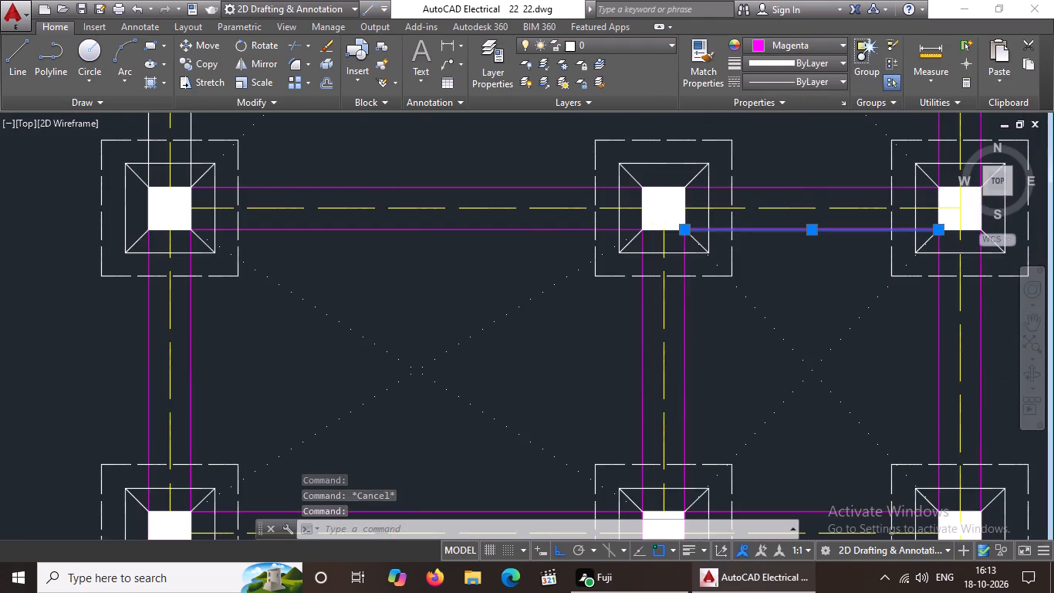
Colour magenta the lower edge line of the horizontal beam between the small right-hand bay and the large right bay.
{"action": "scroll", "coordinate": [776, 197], "scroll_direction": "down", "scroll_amount": 3}
{"action": "middle_click_drag", "start_coordinate": [771, 197], "coordinate": [533, 215]}
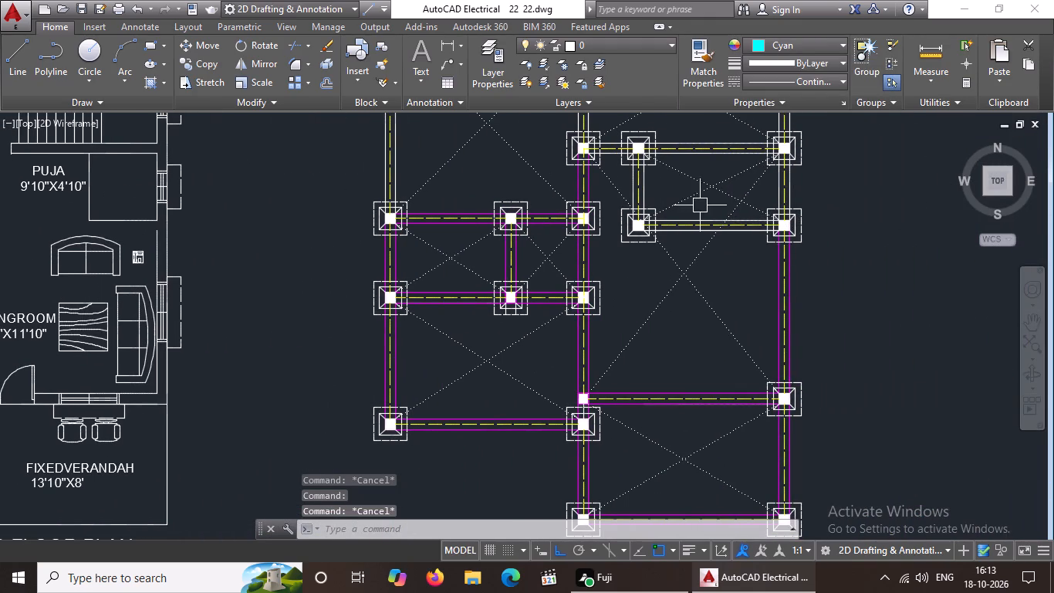
{"action": "scroll", "coordinate": [711, 247], "scroll_direction": "up", "scroll_amount": 3}
{"action": "left_click", "coordinate": [681, 178]}
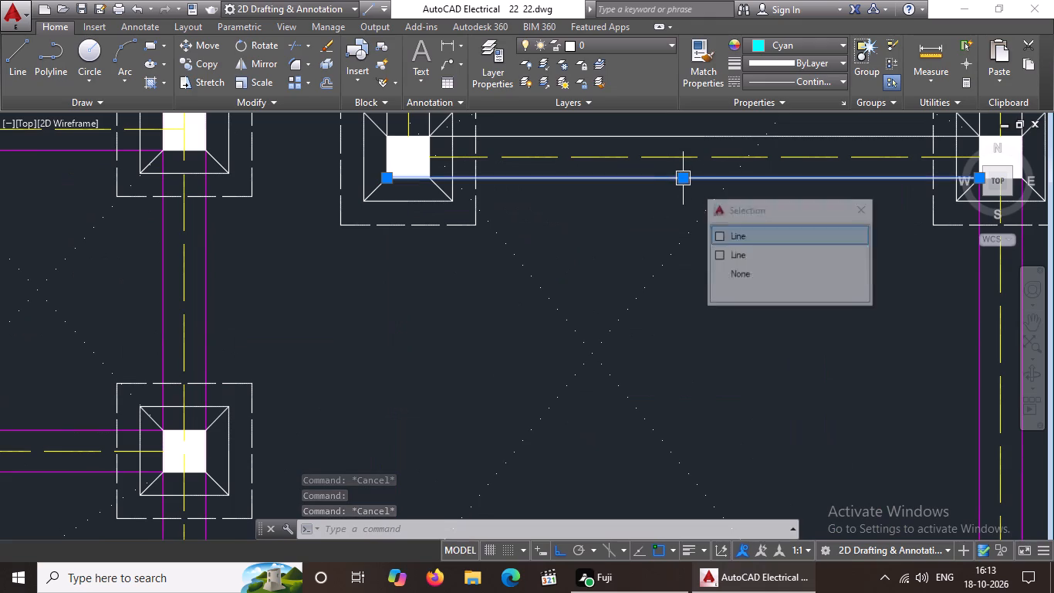
{"action": "left_click", "coordinate": [782, 232]}
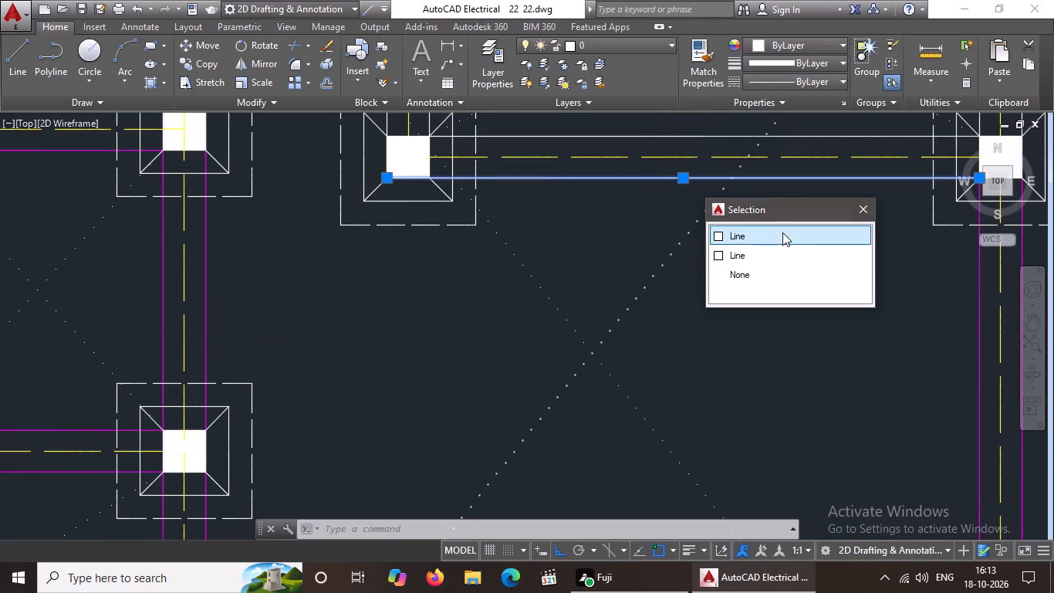
{"action": "key", "text": "Escape"}
{"action": "left_click", "coordinate": [767, 181]}
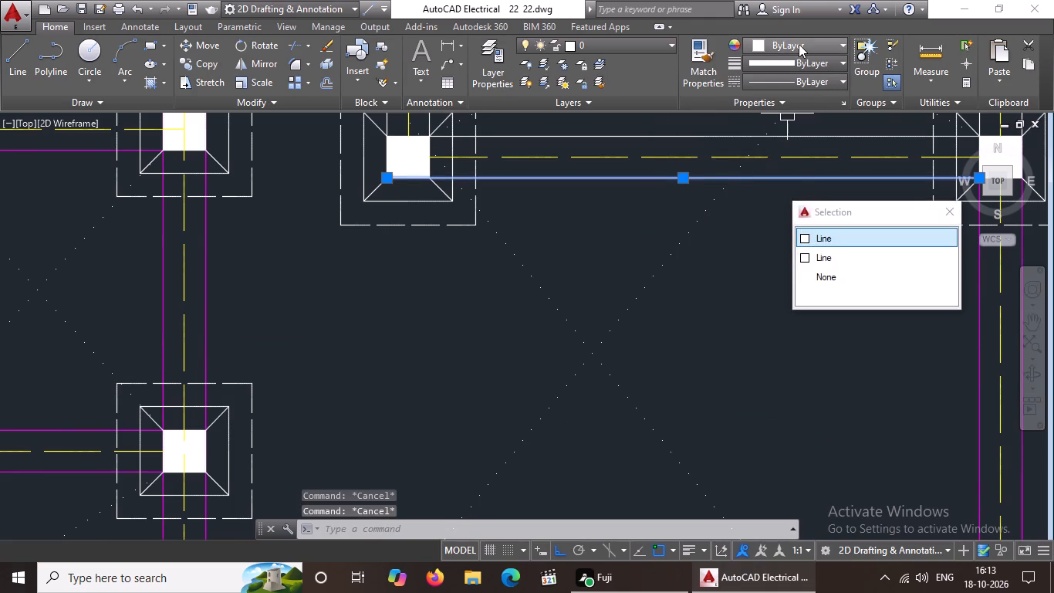
{"action": "left_click", "coordinate": [799, 43]}
{"action": "left_click", "coordinate": [833, 200]}
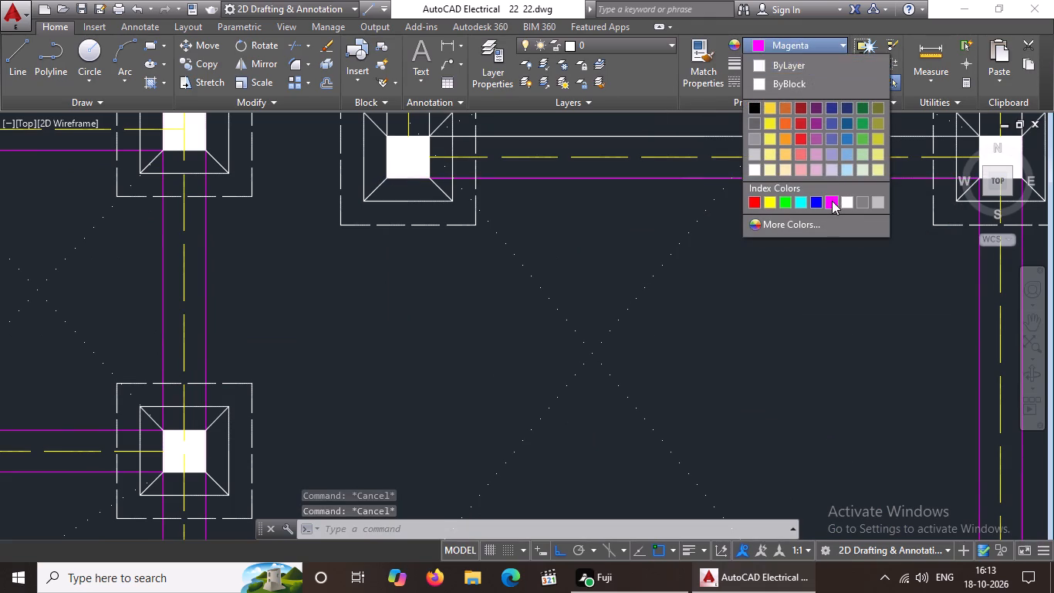
Colour magenta the upper edge line of the horizontal beam between the small right-hand bay and the large right bay.
{"action": "key", "text": "Escape"}
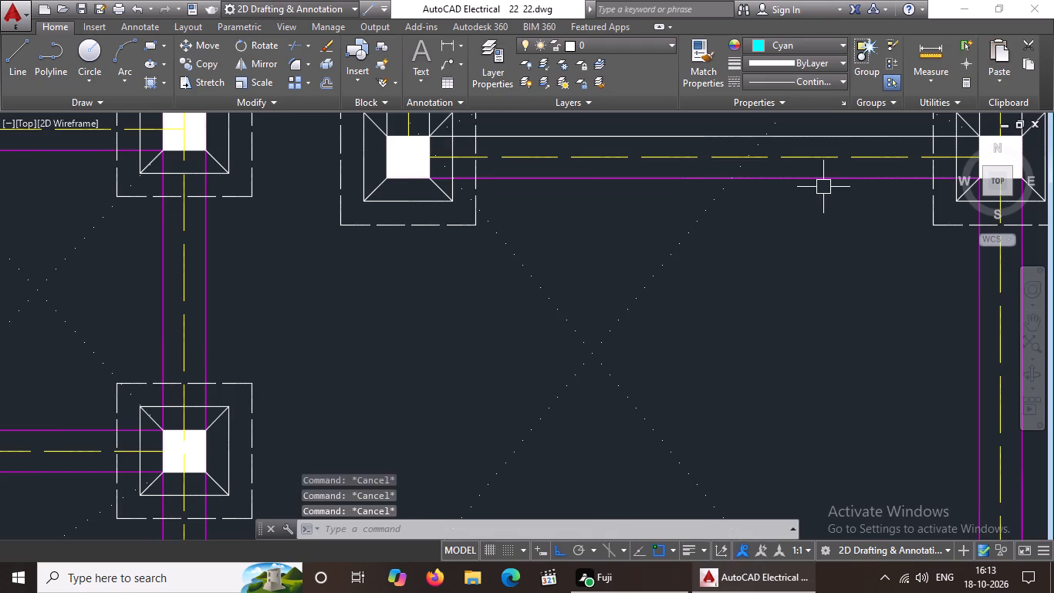
{"action": "scroll", "coordinate": [823, 187], "scroll_direction": "down", "scroll_amount": 3}
{"action": "scroll", "coordinate": [823, 148], "scroll_direction": "up", "scroll_amount": 2}
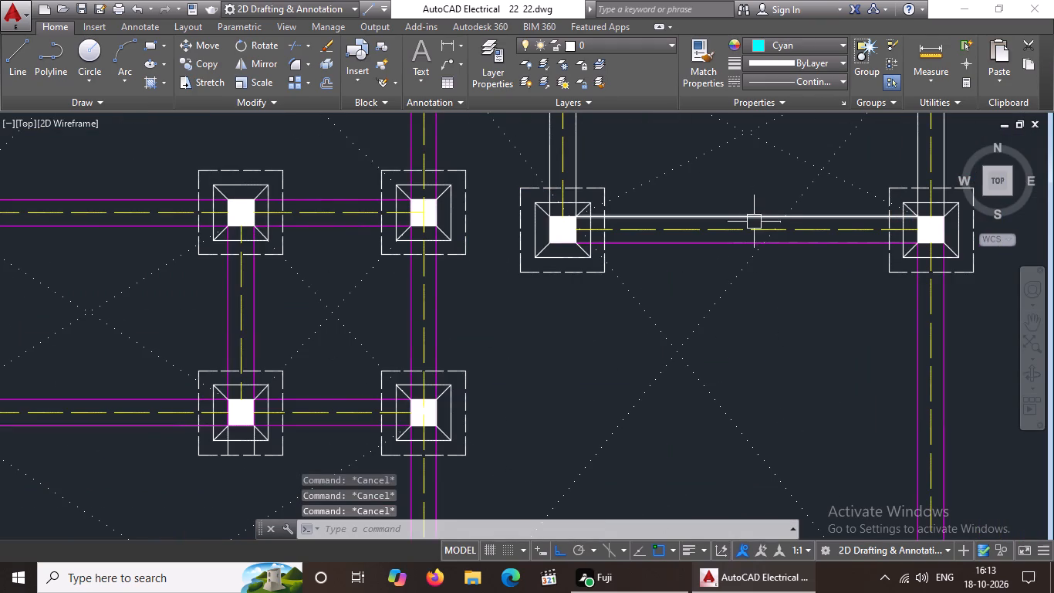
{"action": "left_click", "coordinate": [755, 218]}
{"action": "left_click", "coordinate": [802, 49]}
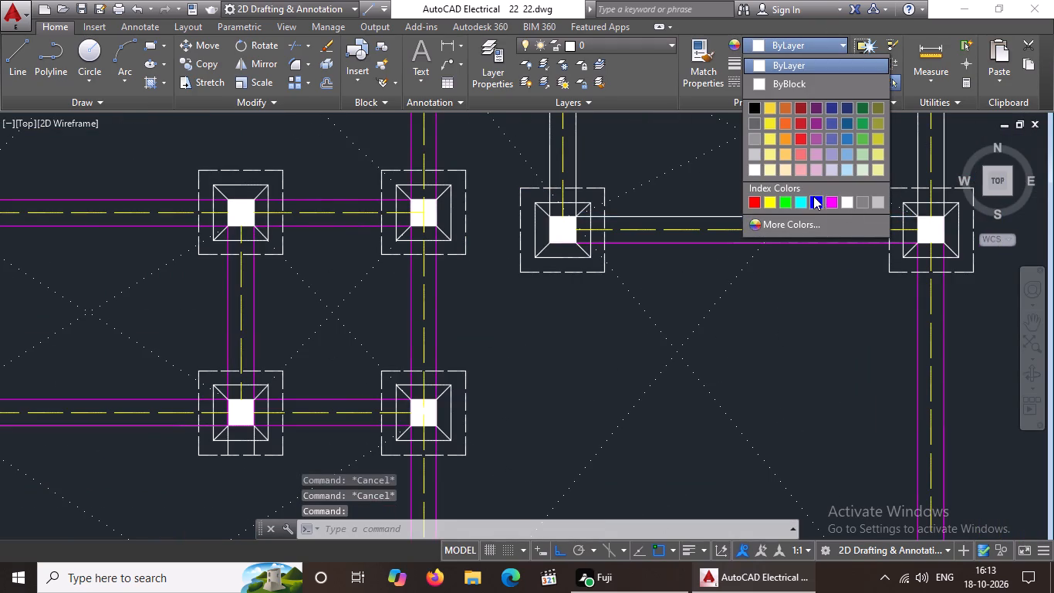
{"action": "left_click", "coordinate": [826, 198]}
{"action": "key", "text": "Escape"}
Colour magenta the left edge line of the short vertical beam on the small right-hand bay's left side.
{"action": "scroll", "coordinate": [826, 198], "scroll_direction": "down", "scroll_amount": 2}
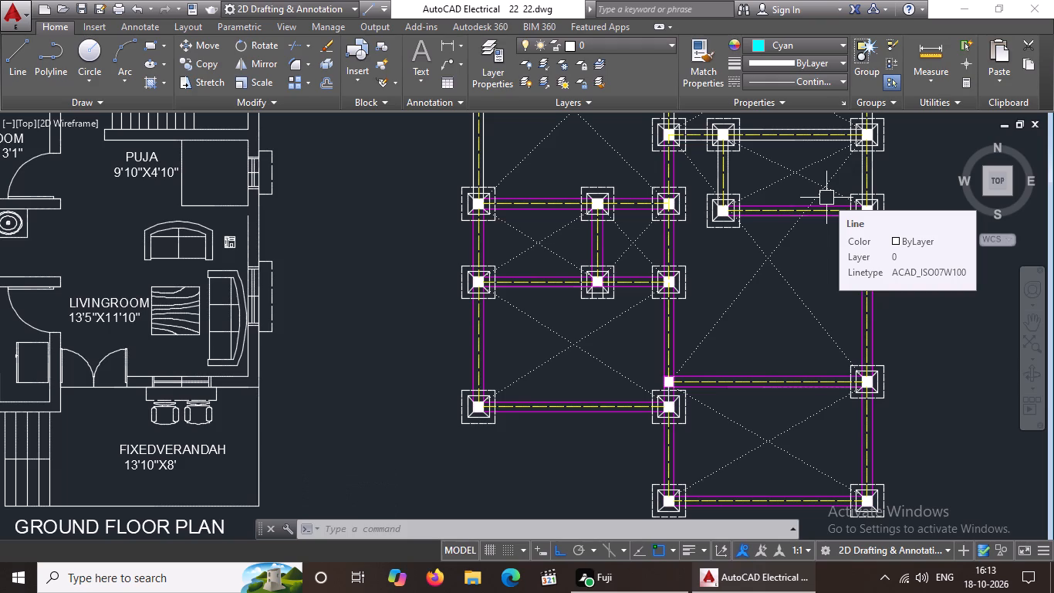
{"action": "scroll", "coordinate": [833, 188], "scroll_direction": "down", "scroll_amount": 2}
{"action": "scroll", "coordinate": [802, 171], "scroll_direction": "up", "scroll_amount": 5}
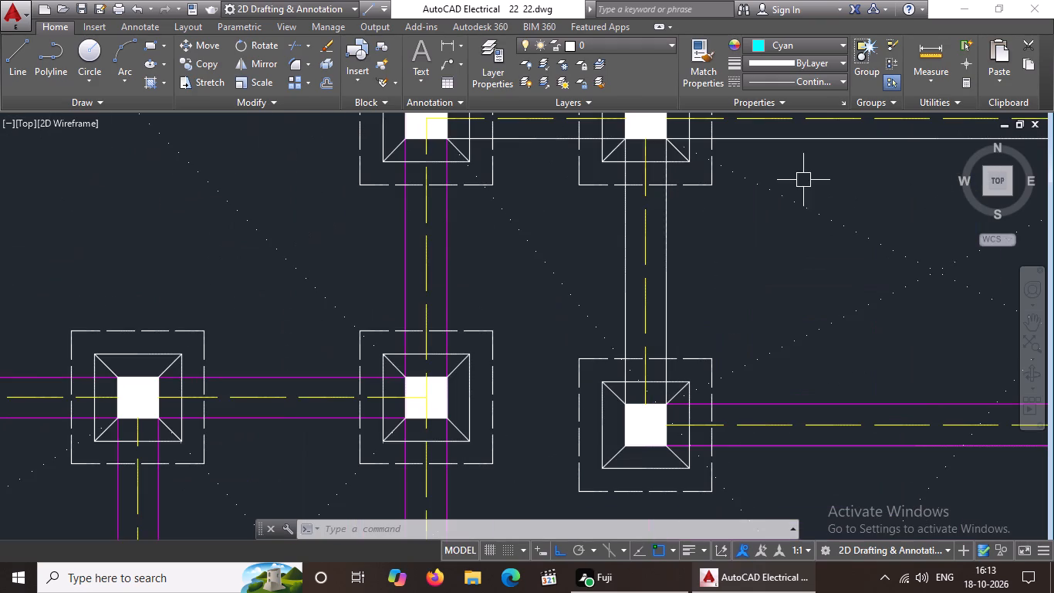
{"action": "left_click", "coordinate": [623, 252]}
{"action": "left_click", "coordinate": [802, 44]}
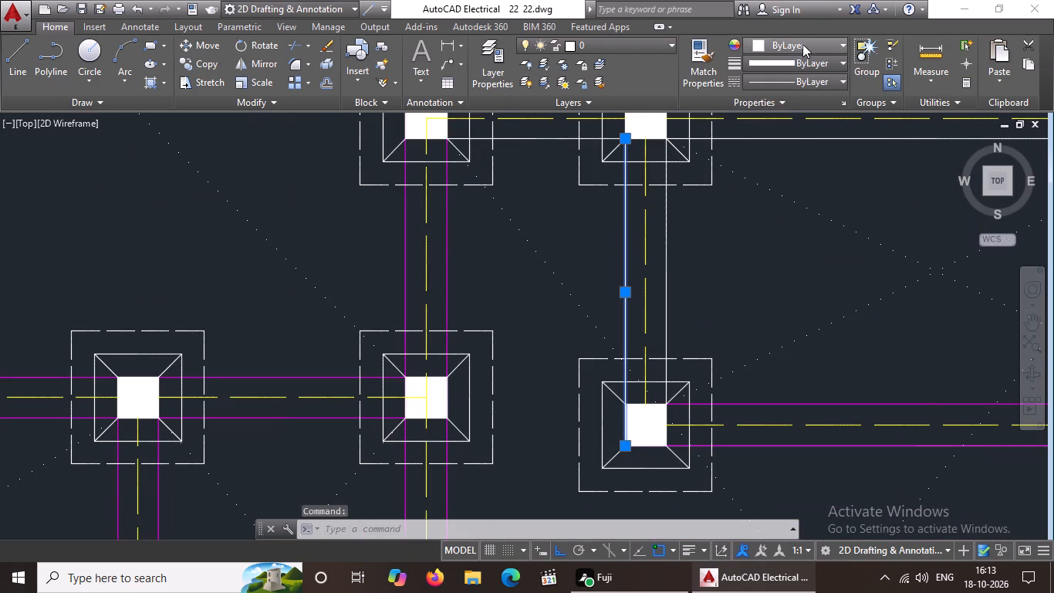
{"action": "left_click", "coordinate": [835, 205]}
{"action": "scroll", "coordinate": [776, 242], "scroll_direction": "down", "scroll_amount": 2}
{"action": "scroll", "coordinate": [776, 244], "scroll_direction": "up", "scroll_amount": 1}
{"action": "key", "text": "Escape"}
Colour magenta the right edge line of the short vertical beam on the small right-hand bay's left side.
{"action": "scroll", "coordinate": [711, 255], "scroll_direction": "down", "scroll_amount": 1}
{"action": "scroll", "coordinate": [710, 256], "scroll_direction": "up", "scroll_amount": 3}
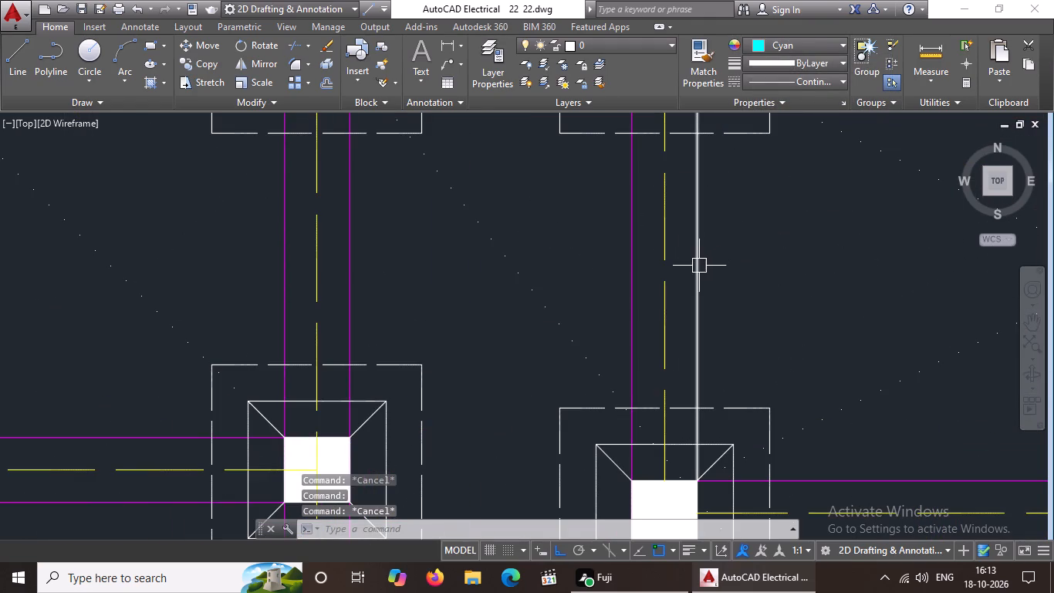
{"action": "left_click", "coordinate": [699, 266]}
{"action": "left_click", "coordinate": [809, 43]}
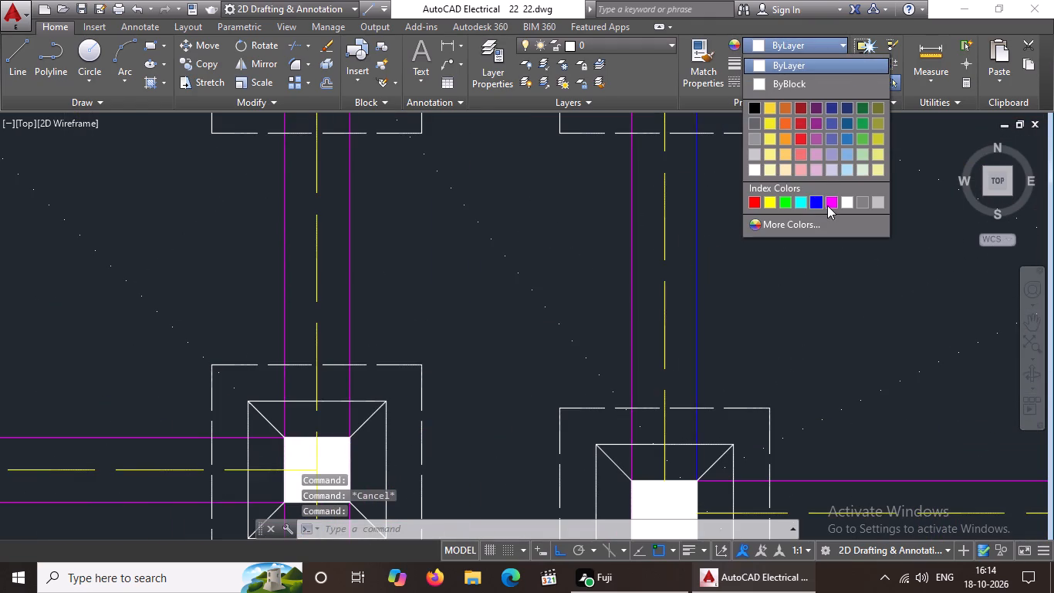
{"action": "left_click", "coordinate": [829, 202]}
{"action": "scroll", "coordinate": [821, 208], "scroll_direction": "down", "scroll_amount": 2}
{"action": "scroll", "coordinate": [821, 208], "scroll_direction": "up", "scroll_amount": 3}
{"action": "key", "text": "Escape"}
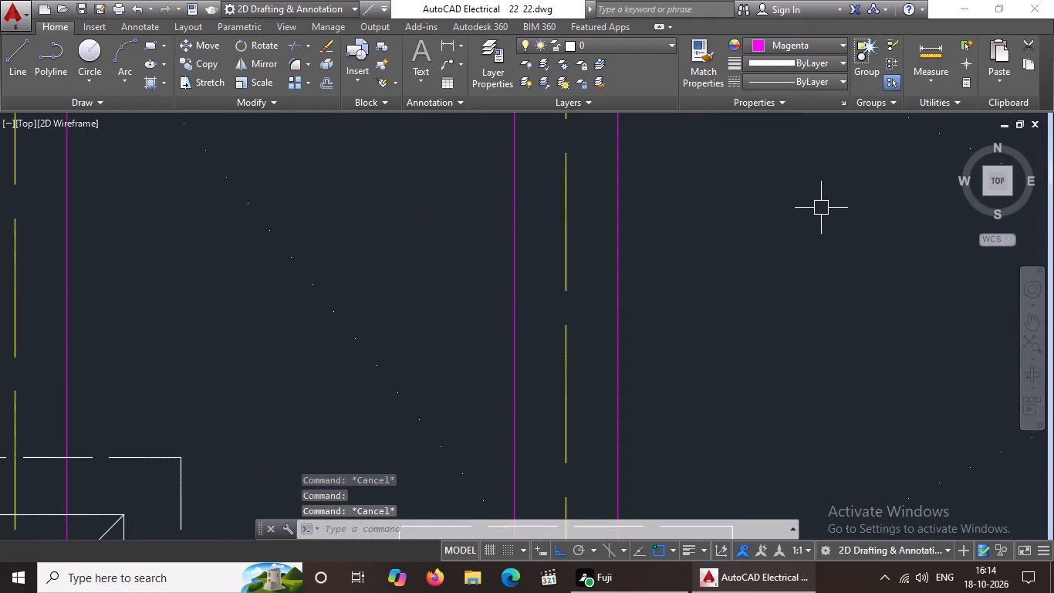
Colour magenta the inner edge line of the outer vertical beam on the small right-hand bay's right side.
{"action": "scroll", "coordinate": [821, 208], "scroll_direction": "down", "scroll_amount": 4}
{"action": "middle_click_drag", "start_coordinate": [786, 213], "coordinate": [665, 255]}
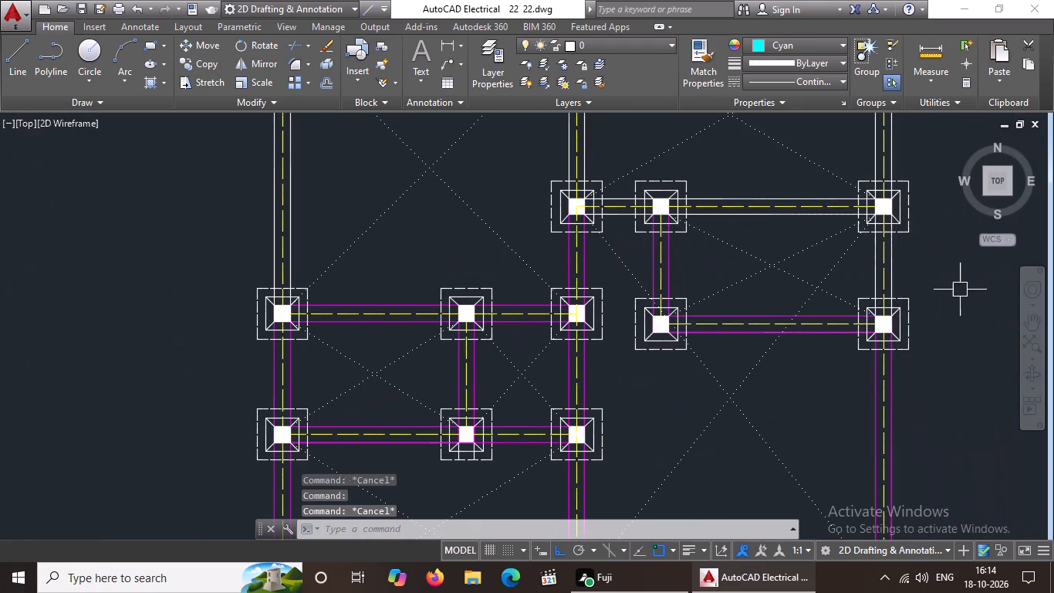
{"action": "scroll", "coordinate": [895, 291], "scroll_direction": "up", "scroll_amount": 2}
{"action": "left_click", "coordinate": [838, 269]}
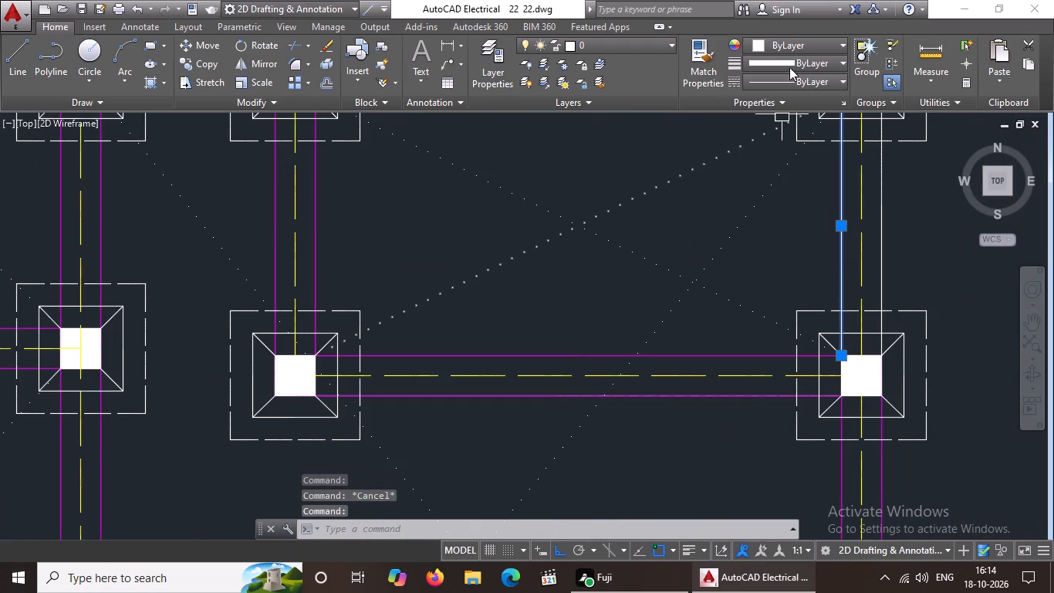
{"action": "left_click", "coordinate": [804, 45]}
{"action": "left_click", "coordinate": [826, 205]}
{"action": "scroll", "coordinate": [809, 211], "scroll_direction": "down", "scroll_amount": 2}
{"action": "scroll", "coordinate": [809, 211], "scroll_direction": "up", "scroll_amount": 3}
{"action": "key", "text": "Escape"}
Colour magenta the outer edge line of the vertical beam on the small right-hand bay's right side.
{"action": "scroll", "coordinate": [816, 207], "scroll_direction": "down", "scroll_amount": 2}
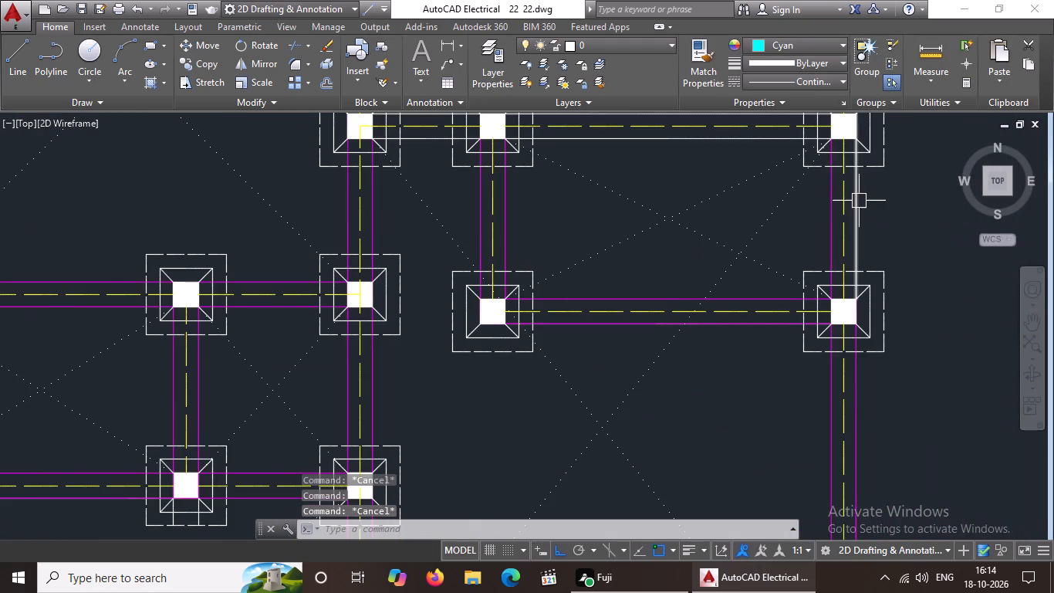
{"action": "scroll", "coordinate": [860, 202], "scroll_direction": "up", "scroll_amount": 2}
{"action": "left_click", "coordinate": [848, 215]}
{"action": "left_click", "coordinate": [809, 43]}
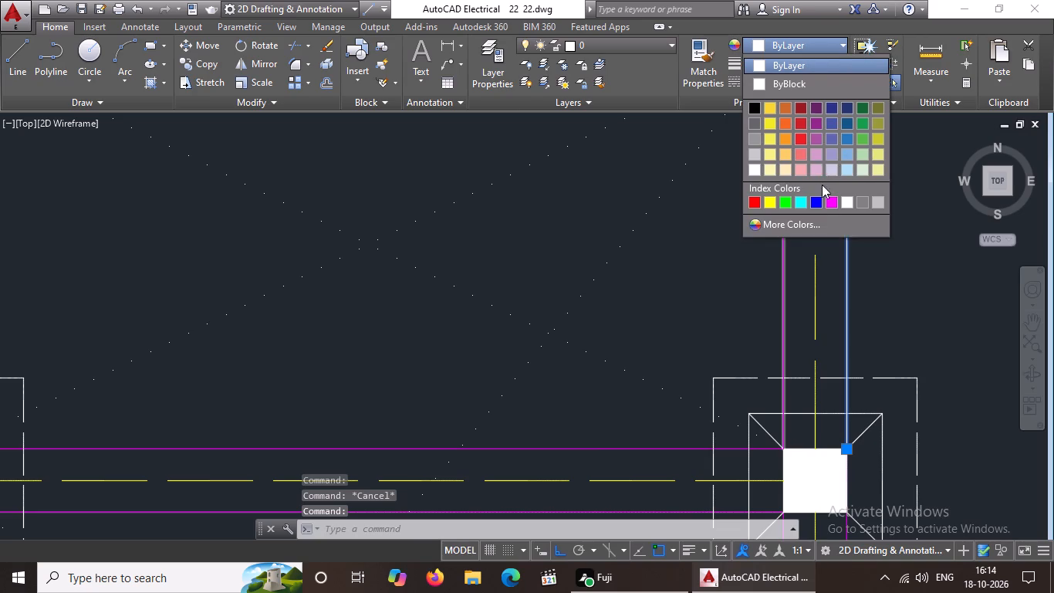
{"action": "left_click", "coordinate": [834, 205]}
{"action": "key", "text": "Escape"}
Colour magenta the outer edge line of the vertical beam along the left side of the large upper-left bay.
{"action": "scroll", "coordinate": [834, 205], "scroll_direction": "down", "scroll_amount": 3}
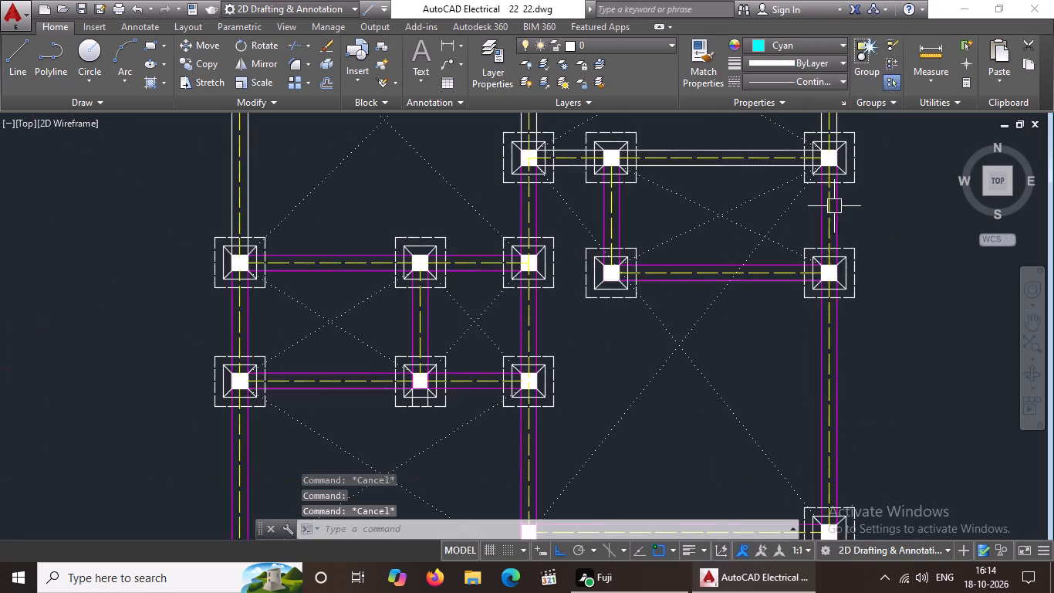
{"action": "scroll", "coordinate": [834, 206], "scroll_direction": "up", "scroll_amount": 3}
{"action": "scroll", "coordinate": [834, 206], "scroll_direction": "down", "scroll_amount": 3}
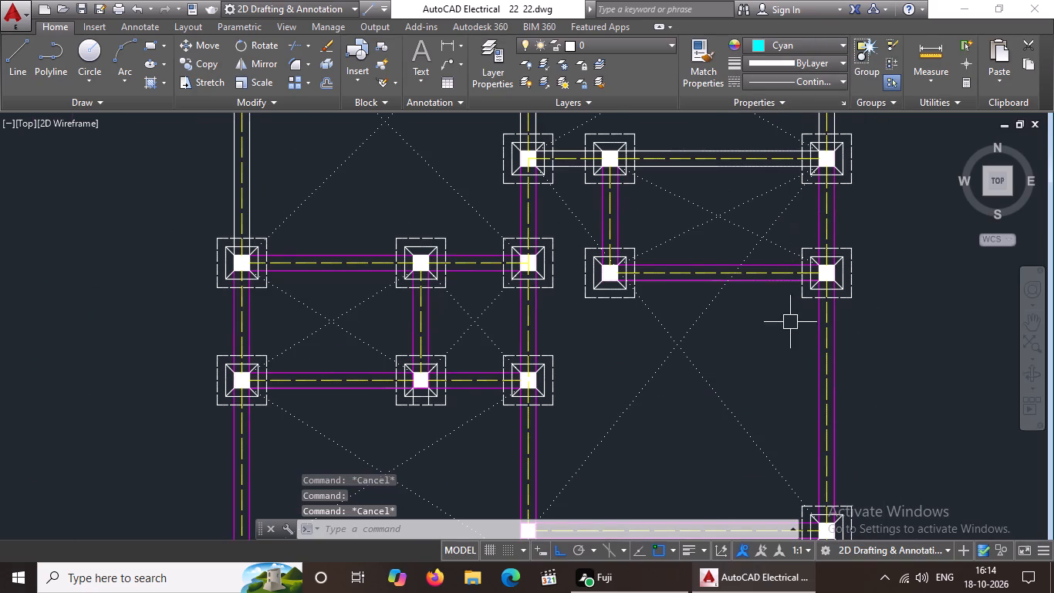
{"action": "middle_click_drag", "start_coordinate": [750, 271], "coordinate": [750, 345]}
{"action": "scroll", "coordinate": [771, 325], "scroll_direction": "down", "scroll_amount": 2}
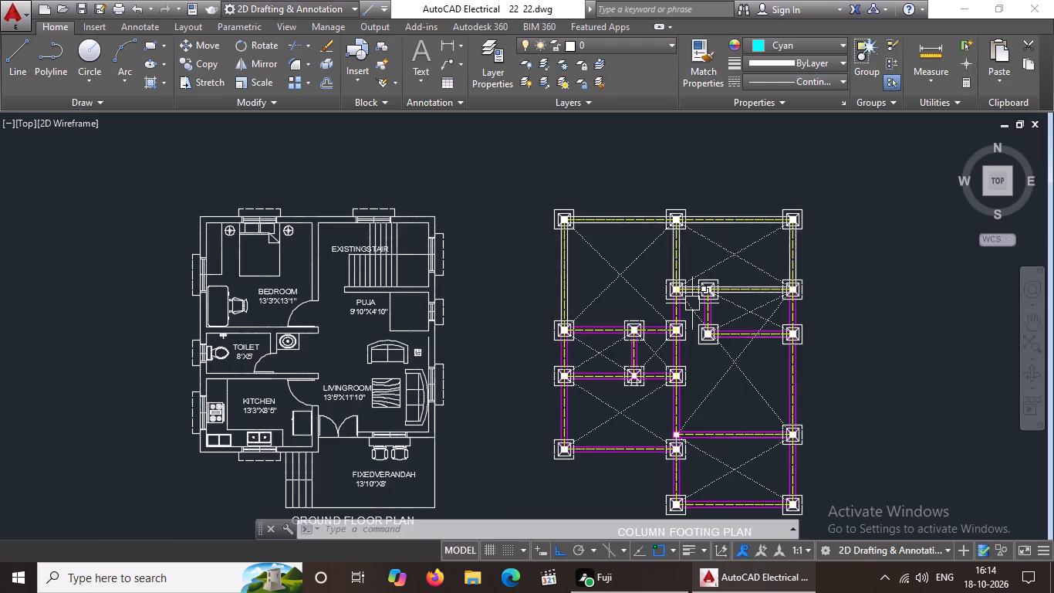
{"action": "scroll", "coordinate": [691, 303], "scroll_direction": "up", "scroll_amount": 1}
{"action": "scroll", "coordinate": [468, 298], "scroll_direction": "up", "scroll_amount": 3}
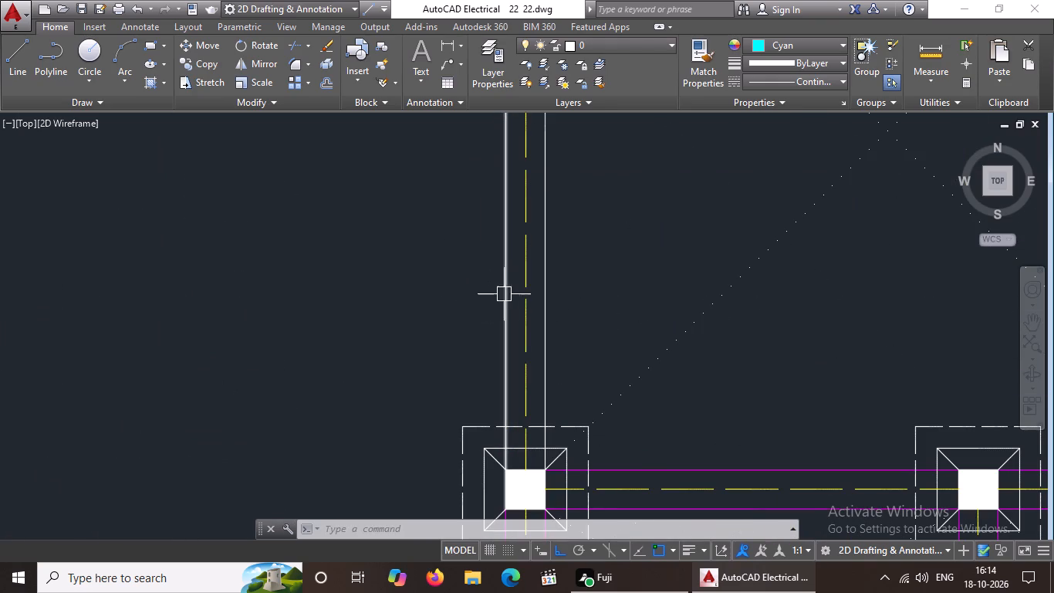
{"action": "left_click", "coordinate": [500, 296]}
{"action": "left_click", "coordinate": [801, 49]}
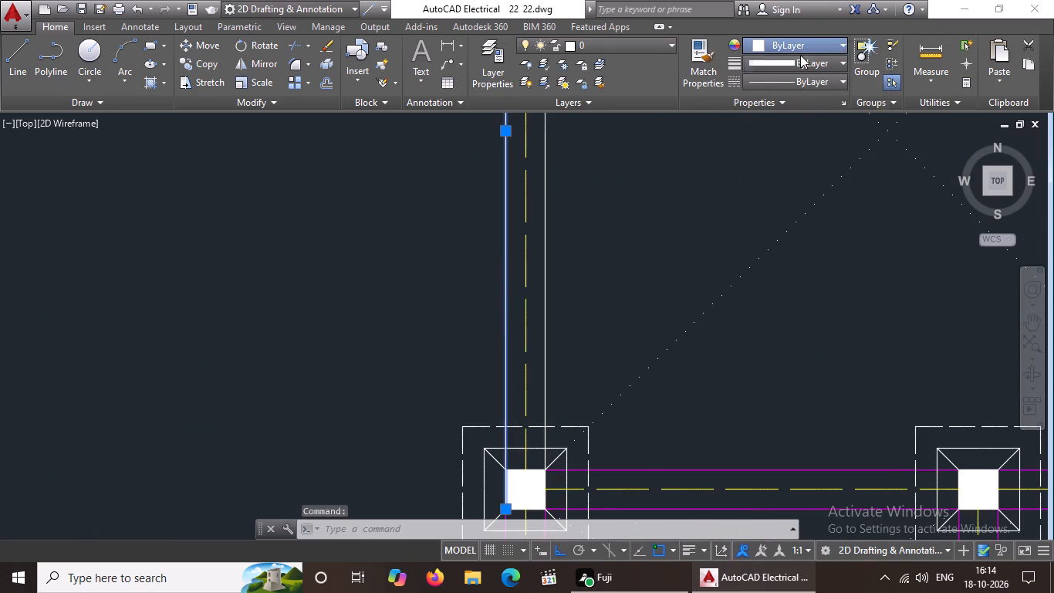
{"action": "left_click", "coordinate": [832, 200]}
{"action": "scroll", "coordinate": [525, 222], "scroll_direction": "down", "scroll_amount": 2}
{"action": "scroll", "coordinate": [555, 211], "scroll_direction": "up", "scroll_amount": 1}
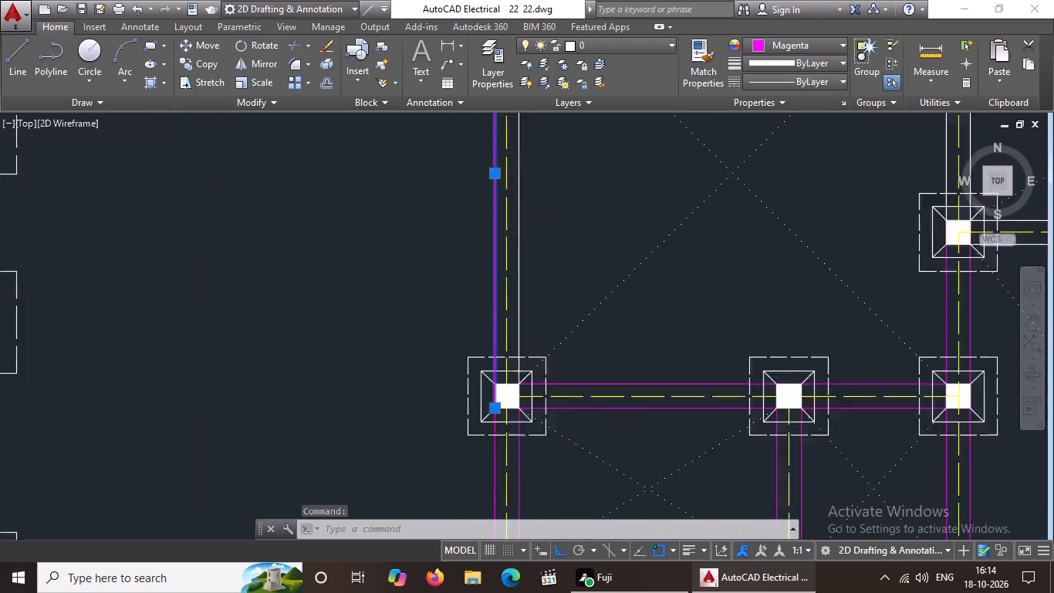
{"action": "scroll", "coordinate": [555, 211], "scroll_direction": "up", "scroll_amount": 1}
{"action": "key", "text": "Escape"}
Colour magenta the inner edge line of the vertical beam along the left side of the large upper-left bay.
{"action": "left_click", "coordinate": [497, 242]}
{"action": "scroll", "coordinate": [598, 191], "scroll_direction": "down", "scroll_amount": 2}
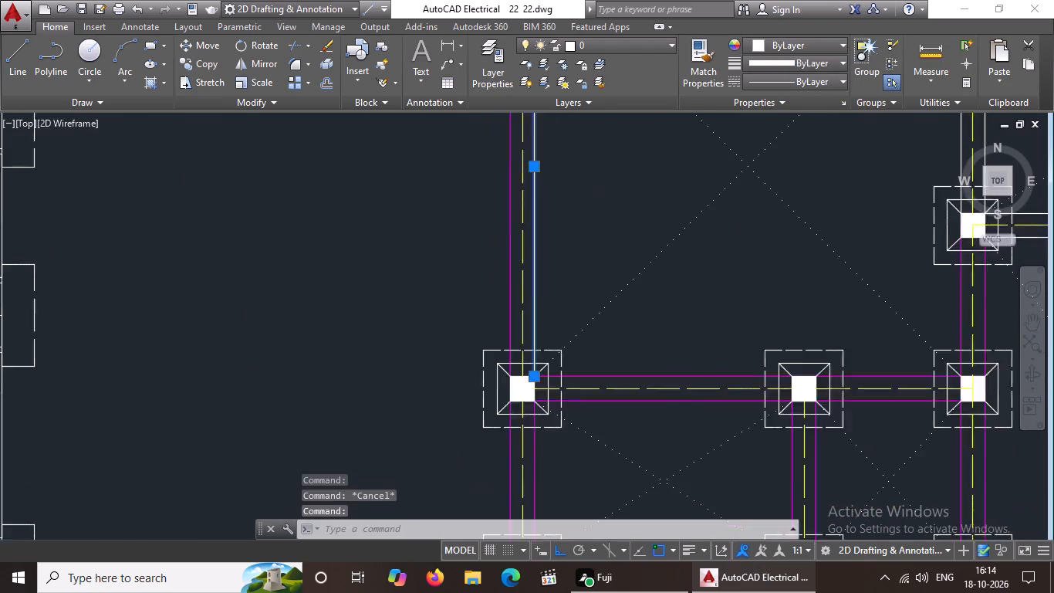
{"action": "left_click", "coordinate": [813, 49]}
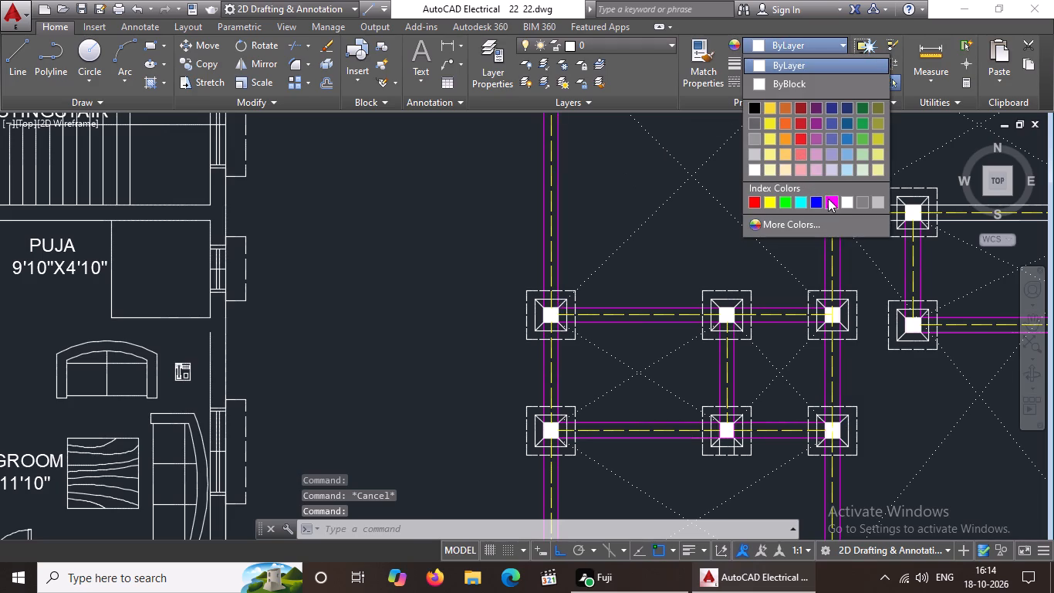
{"action": "left_click", "coordinate": [829, 198]}
{"action": "scroll", "coordinate": [610, 191], "scroll_direction": "down", "scroll_amount": 2}
{"action": "scroll", "coordinate": [628, 155], "scroll_direction": "up", "scroll_amount": 2}
{"action": "key", "text": "Escape"}
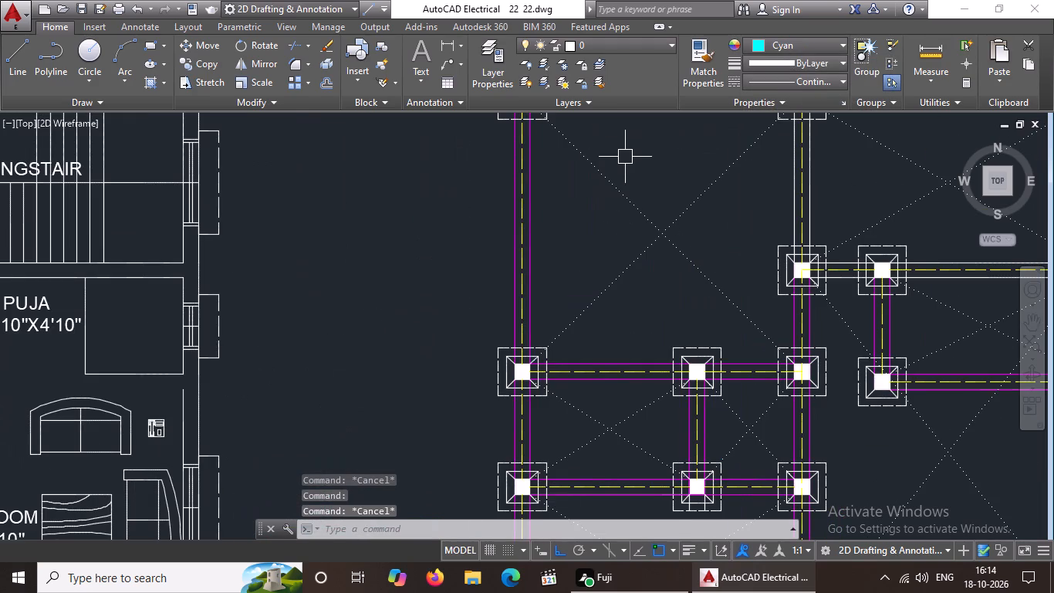
Colour magenta the left edge line of the vertical beam between the upper-left and upper-right bays.
{"action": "scroll", "coordinate": [625, 159], "scroll_direction": "down", "scroll_amount": 1}
{"action": "middle_click_drag", "start_coordinate": [665, 189], "coordinate": [623, 232]}
{"action": "scroll", "coordinate": [711, 257], "scroll_direction": "up", "scroll_amount": 2}
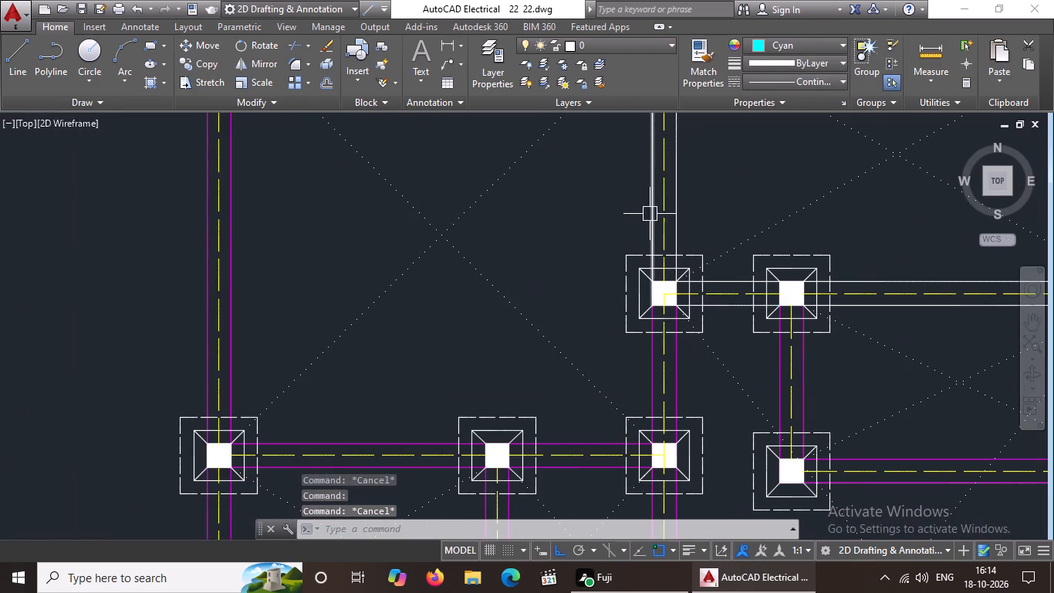
{"action": "left_click", "coordinate": [648, 220]}
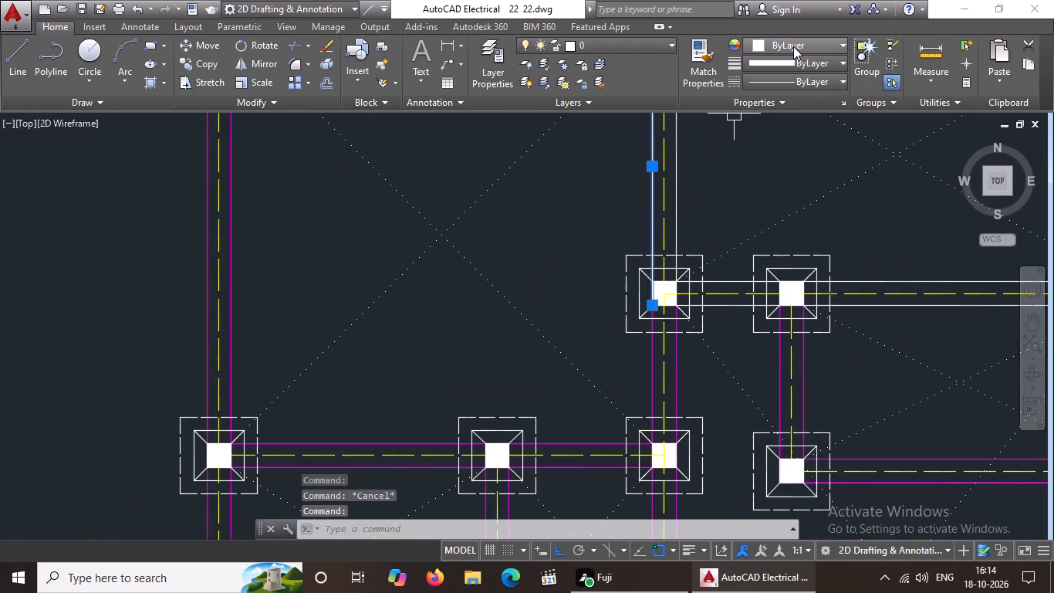
{"action": "left_click", "coordinate": [793, 47]}
{"action": "left_click", "coordinate": [830, 201]}
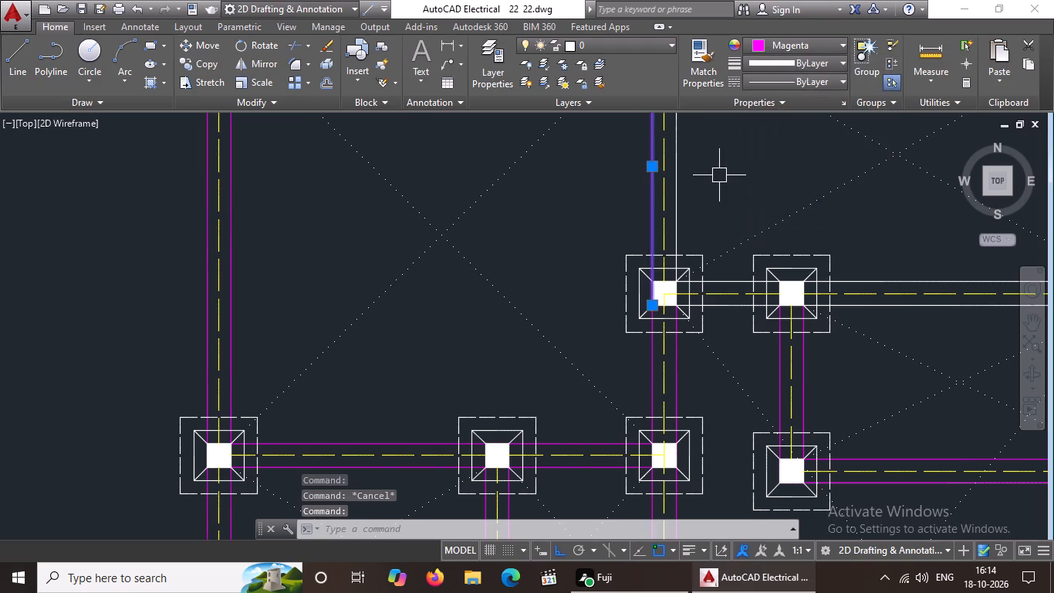
{"action": "scroll", "coordinate": [719, 175], "scroll_direction": "down", "scroll_amount": 1}
{"action": "scroll", "coordinate": [718, 174], "scroll_direction": "up", "scroll_amount": 2}
{"action": "key", "text": "Escape"}
Colour magenta the right edge line of the vertical beam between the upper-left and upper-right bays.
{"action": "left_click", "coordinate": [653, 185]}
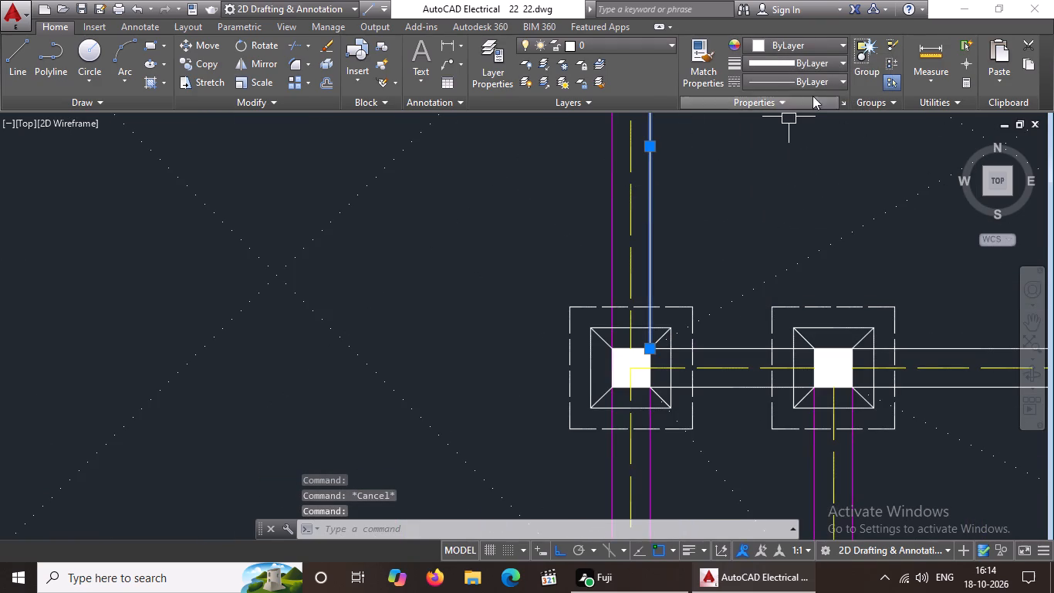
{"action": "left_click", "coordinate": [815, 48]}
{"action": "left_click", "coordinate": [826, 198]}
{"action": "scroll", "coordinate": [720, 208], "scroll_direction": "down", "scroll_amount": 2}
{"action": "key", "text": "Escape"}
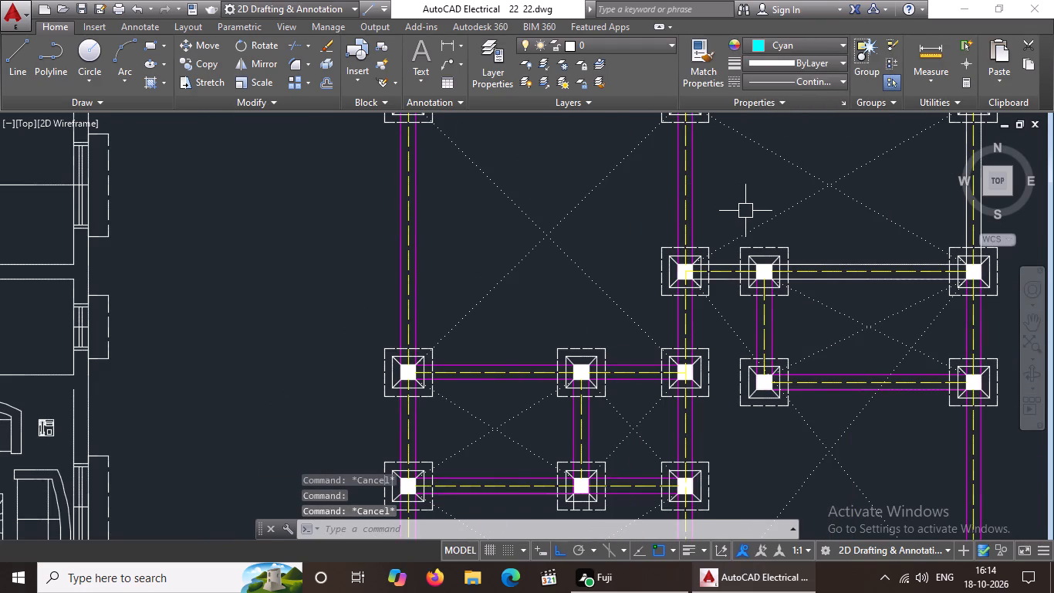
Colour magenta the lower edge line of the horizontal beam along the top of the upper-left bay.
{"action": "middle_click_drag", "start_coordinate": [744, 211], "coordinate": [681, 320]}
{"action": "scroll", "coordinate": [617, 268], "scroll_direction": "down", "scroll_amount": 1}
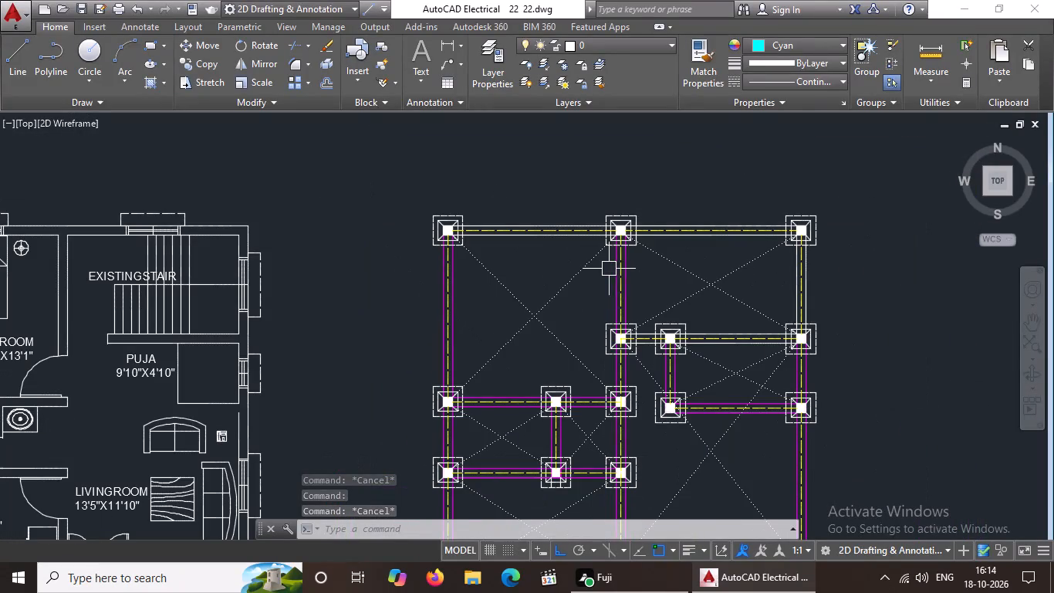
{"action": "scroll", "coordinate": [541, 241], "scroll_direction": "up", "scroll_amount": 2}
{"action": "left_click", "coordinate": [538, 227]}
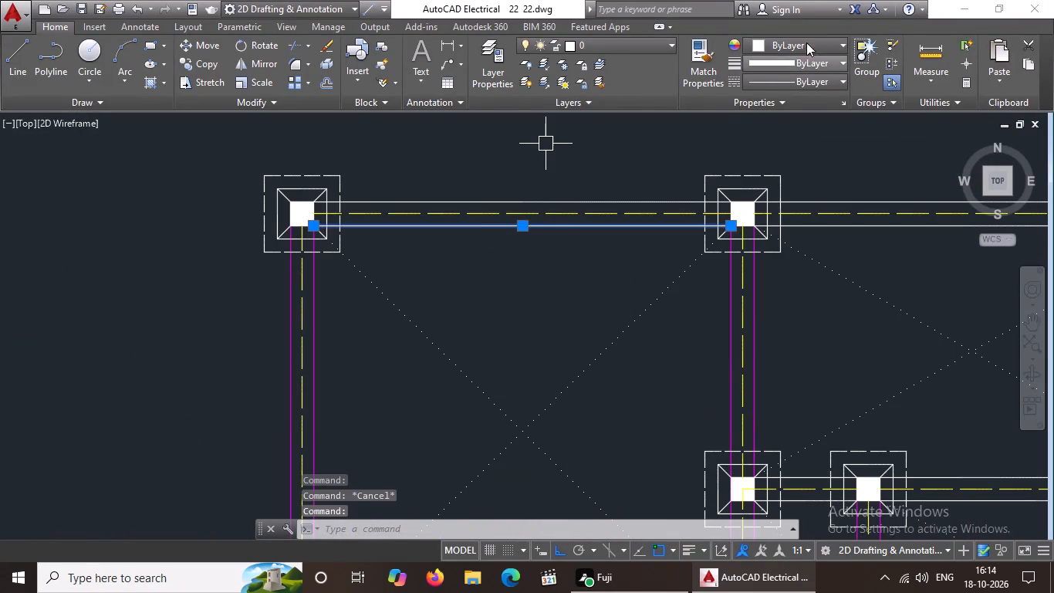
{"action": "left_click", "coordinate": [823, 47]}
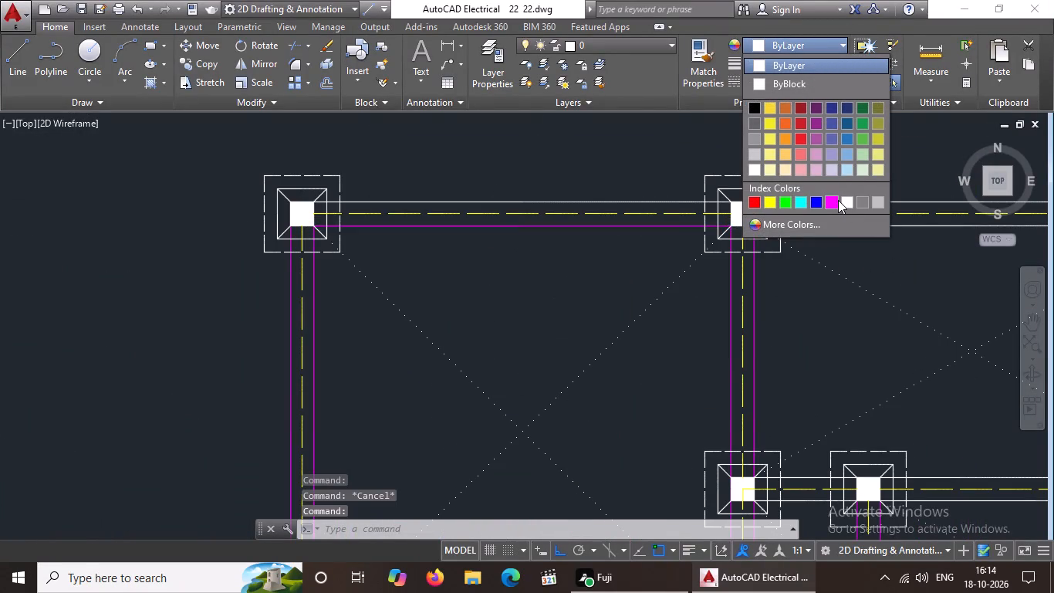
{"action": "left_click", "coordinate": [838, 200]}
{"action": "key", "text": "Escape"}
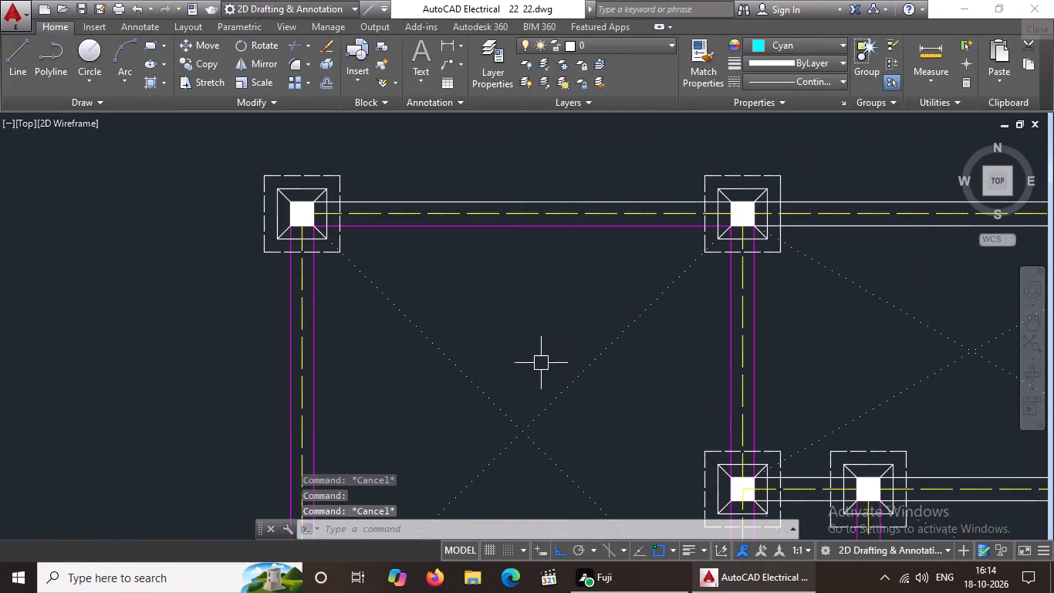
Colour magenta the upper edge line of the horizontal beam along the top of the upper-left bay.
{"action": "scroll", "coordinate": [547, 198], "scroll_direction": "up", "scroll_amount": 2}
{"action": "left_click", "coordinate": [553, 215]}
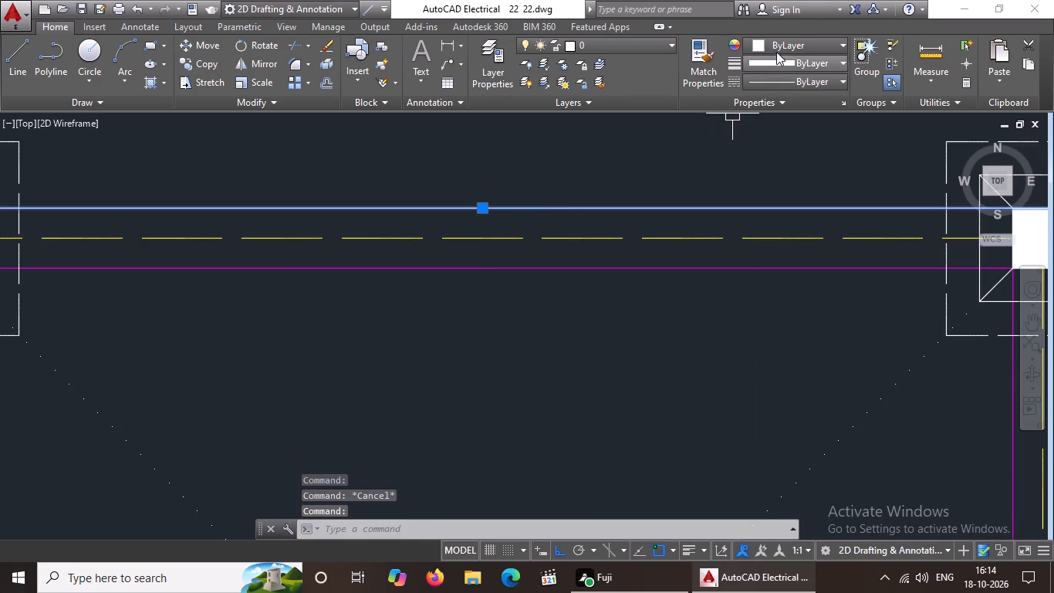
{"action": "left_click", "coordinate": [787, 39]}
{"action": "left_click", "coordinate": [830, 197]}
{"action": "scroll", "coordinate": [784, 208], "scroll_direction": "down", "scroll_amount": 3}
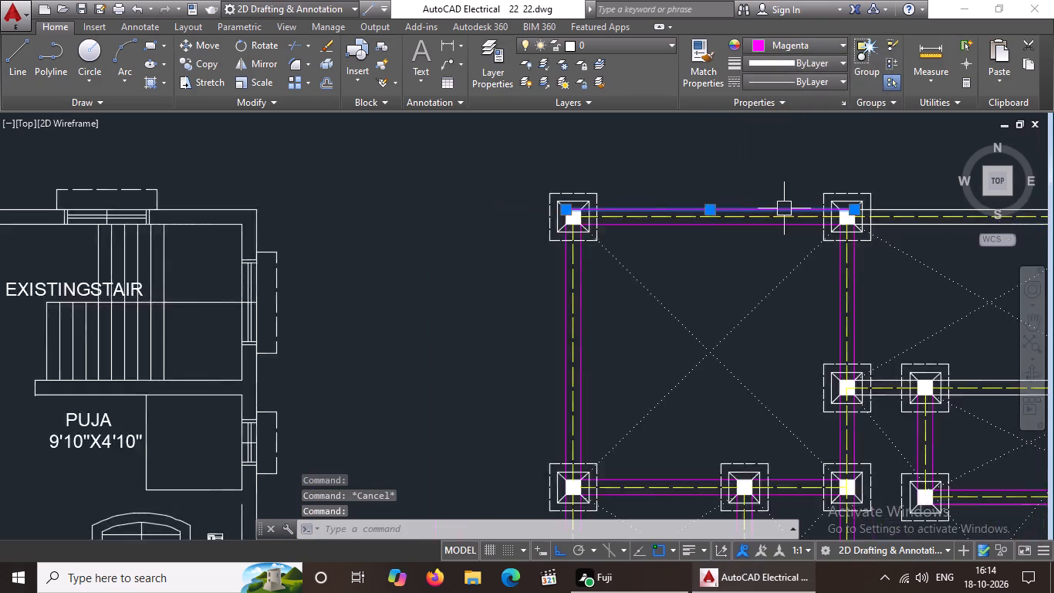
{"action": "scroll", "coordinate": [784, 208], "scroll_direction": "up", "scroll_amount": 3}
{"action": "key", "text": "Escape"}
Colour magenta the lower edge line of the horizontal beam along the top of the upper-right bay.
{"action": "scroll", "coordinate": [777, 205], "scroll_direction": "down", "scroll_amount": 2}
{"action": "scroll", "coordinate": [913, 215], "scroll_direction": "down", "scroll_amount": 2}
{"action": "scroll", "coordinate": [917, 208], "scroll_direction": "up", "scroll_amount": 1}
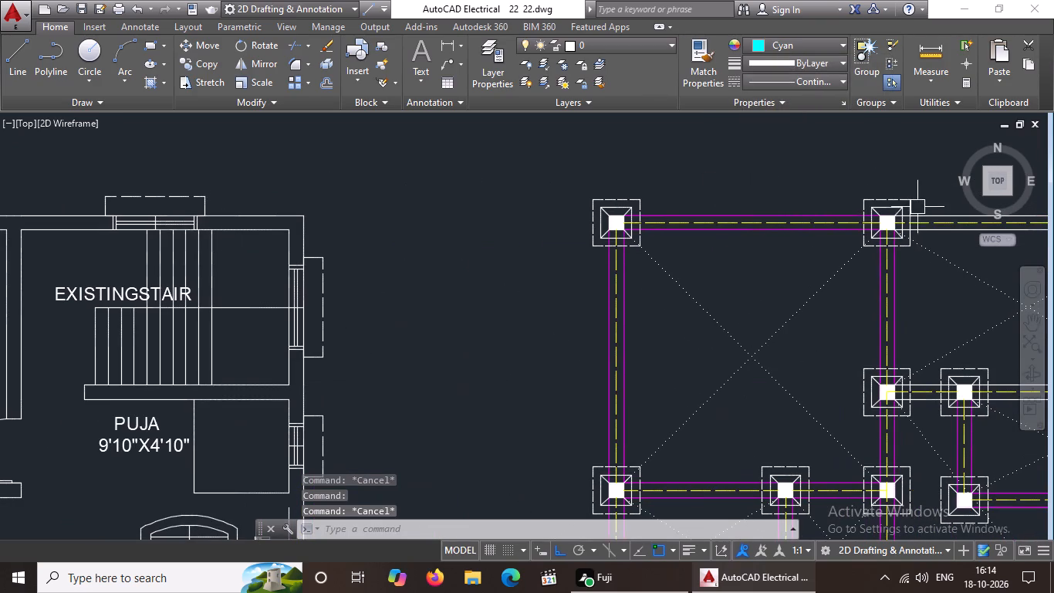
{"action": "middle_click_drag", "start_coordinate": [792, 205], "coordinate": [505, 197]}
{"action": "scroll", "coordinate": [836, 252], "scroll_direction": "up", "scroll_amount": 1}
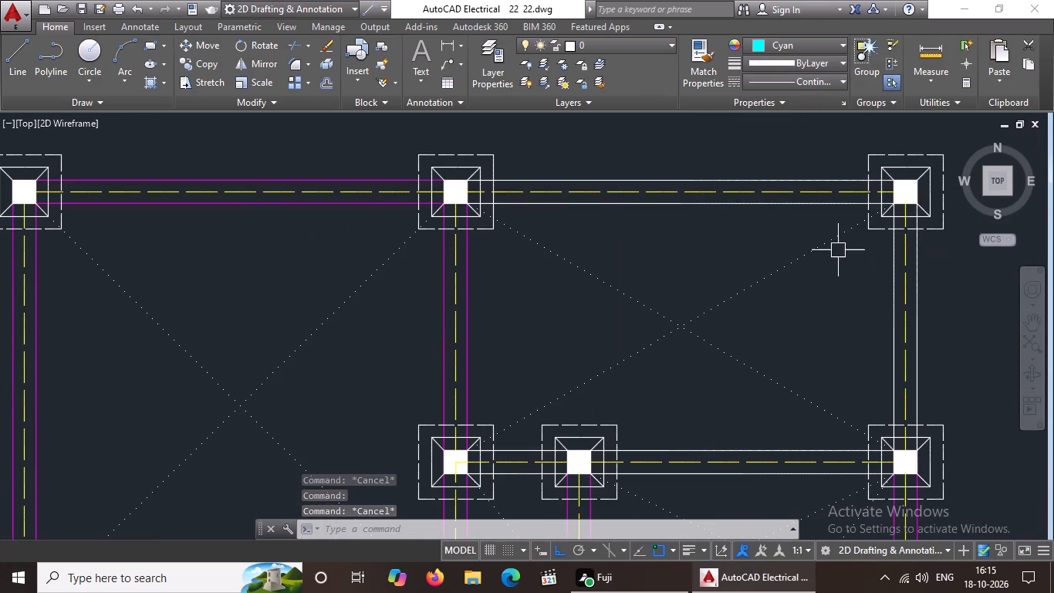
{"action": "left_click", "coordinate": [767, 206]}
{"action": "left_click", "coordinate": [782, 39]}
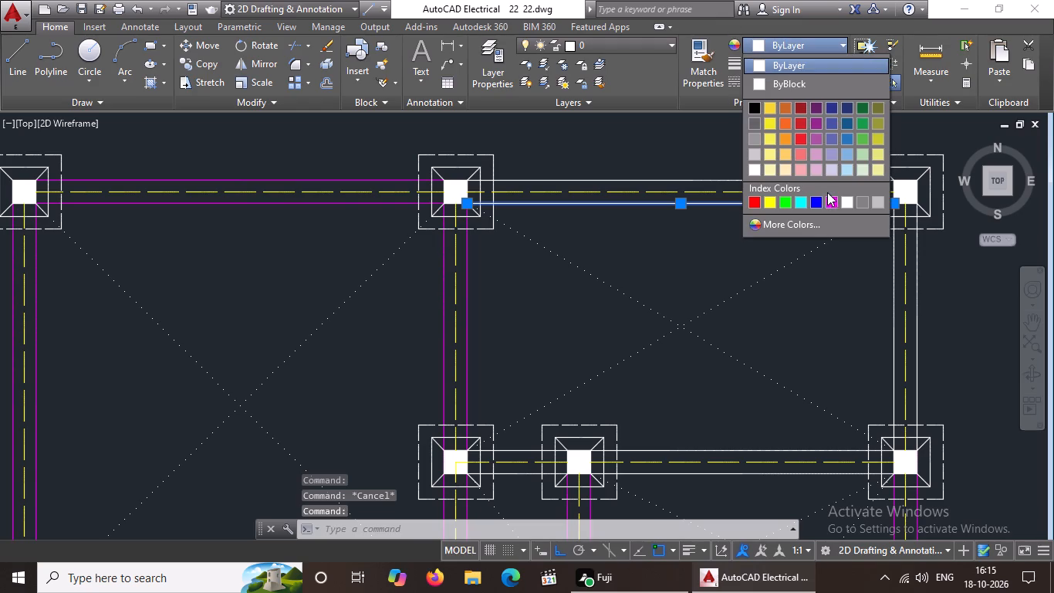
{"action": "left_click", "coordinate": [830, 201]}
{"action": "key", "text": "Escape"}
Colour magenta the upper edge line of the horizontal beam along the top of the upper-right bay.
{"action": "scroll", "coordinate": [802, 242], "scroll_direction": "down", "scroll_amount": 4}
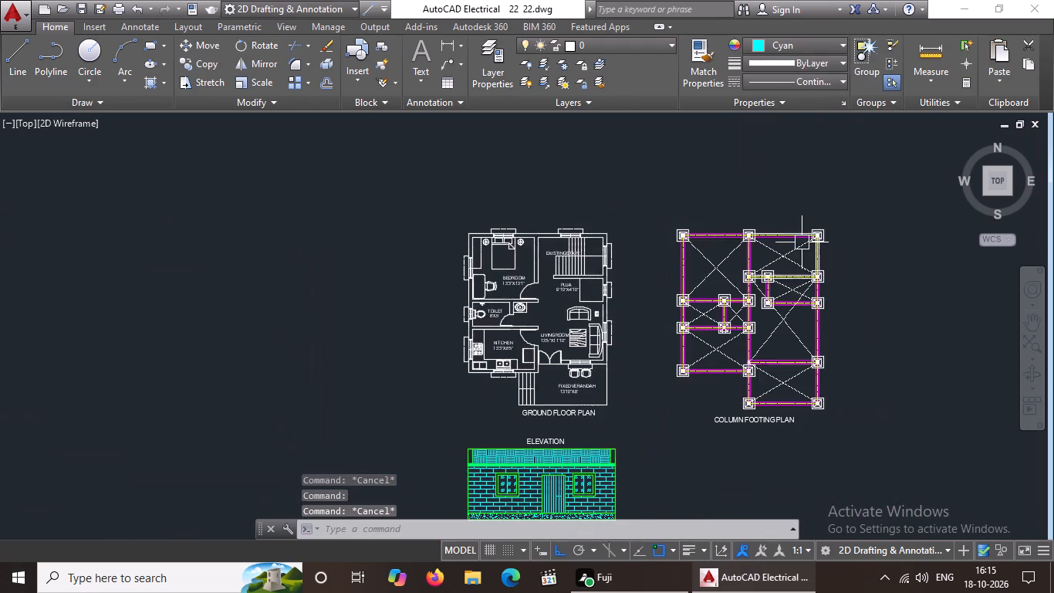
{"action": "scroll", "coordinate": [798, 234], "scroll_direction": "up", "scroll_amount": 4}
{"action": "left_click", "coordinate": [776, 225]}
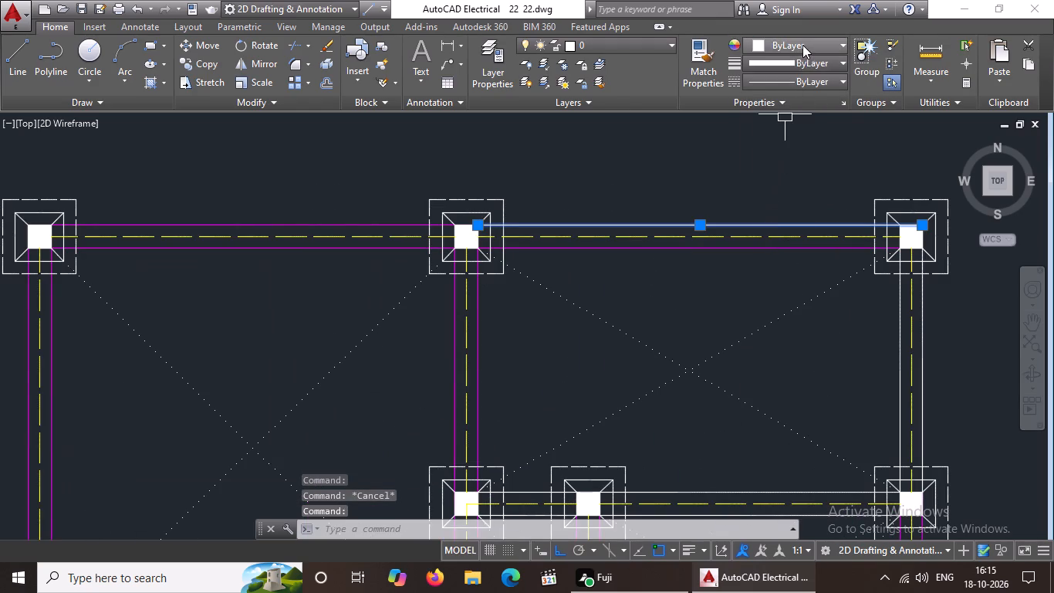
{"action": "left_click", "coordinate": [802, 45]}
{"action": "left_click", "coordinate": [832, 198]}
{"action": "key", "text": "Escape"}
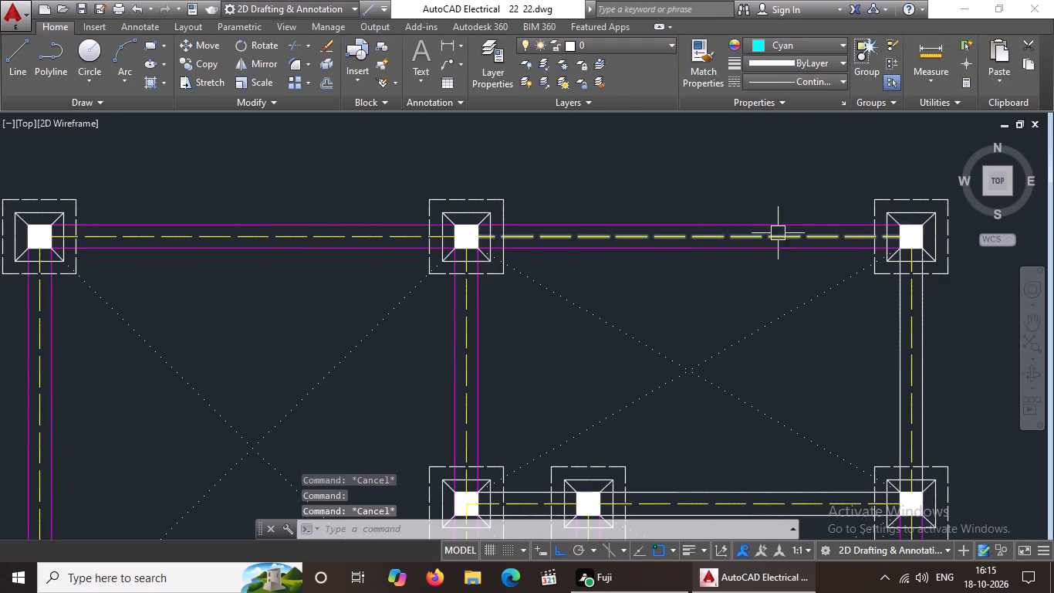
Colour magenta the outer right edge line of the vertical beam along the right side of the upper-right bay.
{"action": "scroll", "coordinate": [774, 199], "scroll_direction": "down", "scroll_amount": 4}
{"action": "scroll", "coordinate": [774, 206], "scroll_direction": "up", "scroll_amount": 3}
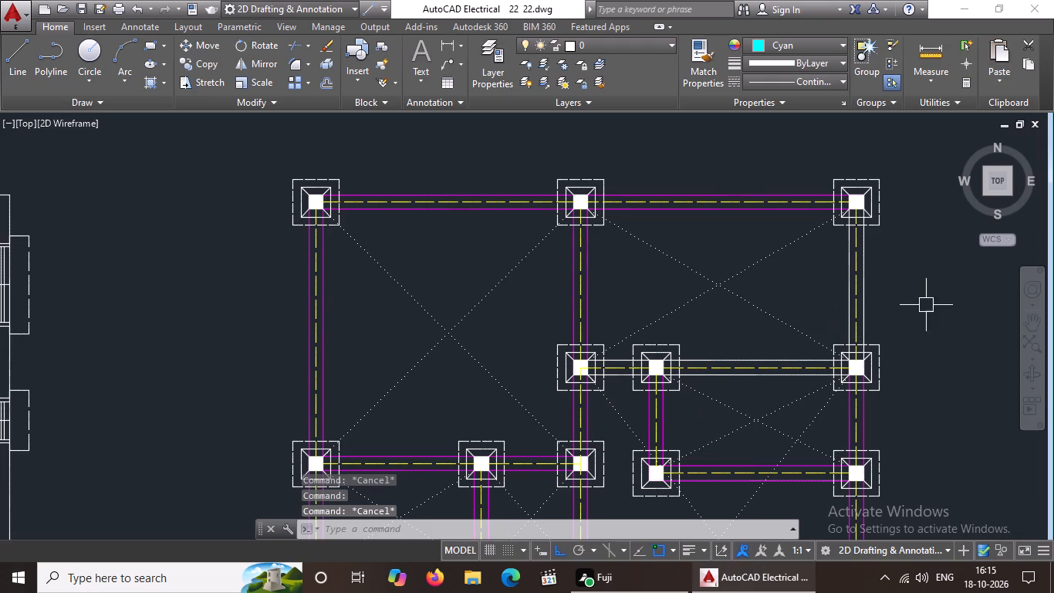
{"action": "scroll", "coordinate": [931, 283], "scroll_direction": "up", "scroll_amount": 2}
{"action": "left_click", "coordinate": [755, 317]}
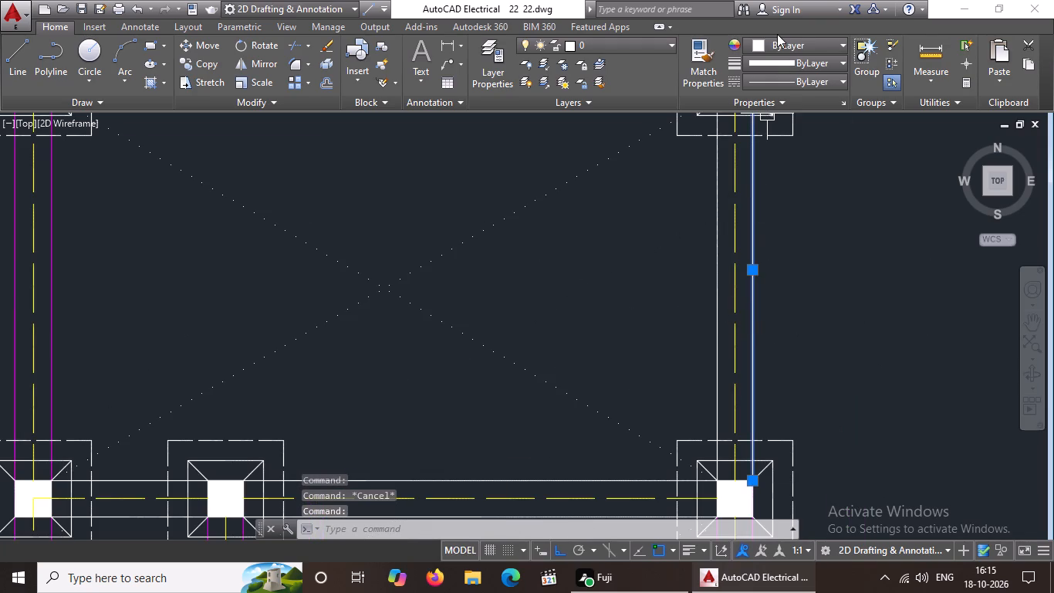
{"action": "left_click", "coordinate": [780, 46]}
{"action": "left_click", "coordinate": [824, 193]}
{"action": "scroll", "coordinate": [826, 228], "scroll_direction": "down", "scroll_amount": 3}
{"action": "scroll", "coordinate": [826, 236], "scroll_direction": "up", "scroll_amount": 2}
{"action": "key", "text": "Escape"}
{"action": "left_click", "coordinate": [781, 253]}
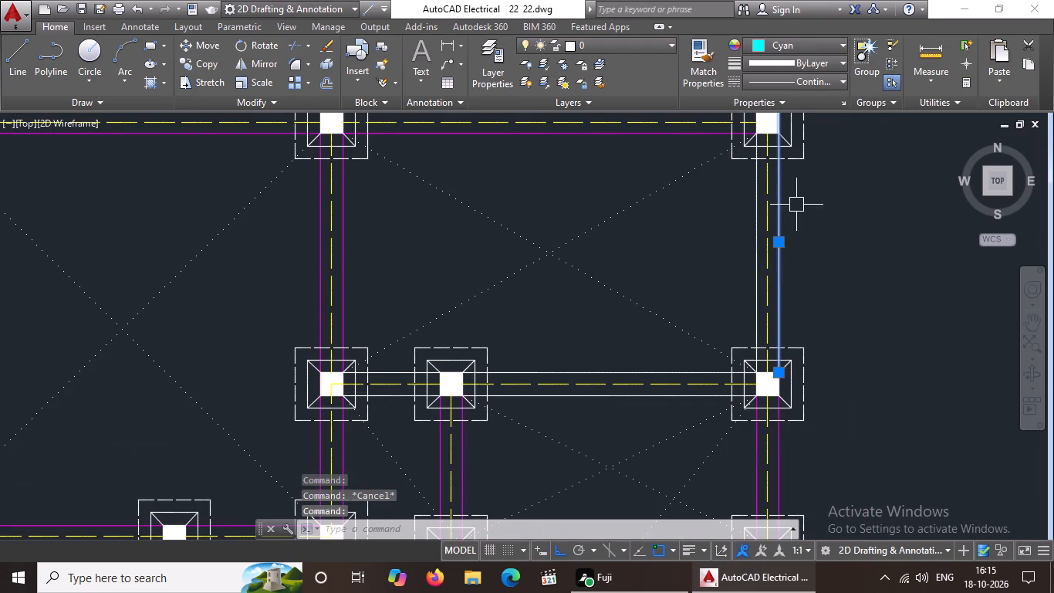
{"action": "left_click", "coordinate": [816, 51]}
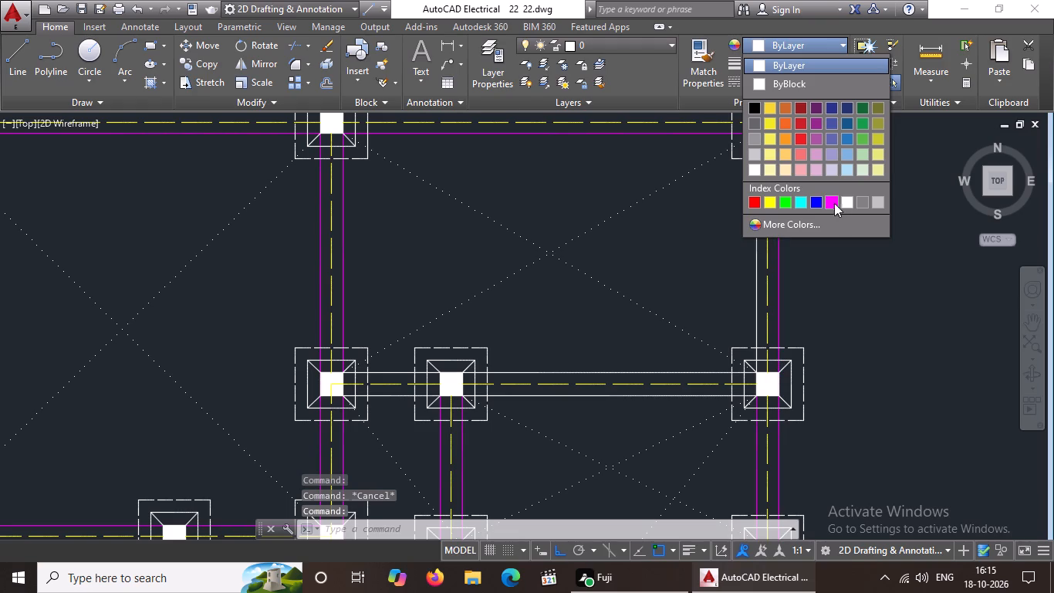
{"action": "left_click", "coordinate": [834, 203]}
{"action": "scroll", "coordinate": [822, 197], "scroll_direction": "down", "scroll_amount": 1}
{"action": "key", "text": "Escape"}
Colour magenta the inner left edge line of the vertical beam along the right side of the upper-right bay.
{"action": "scroll", "coordinate": [797, 225], "scroll_direction": "up", "scroll_amount": 3}
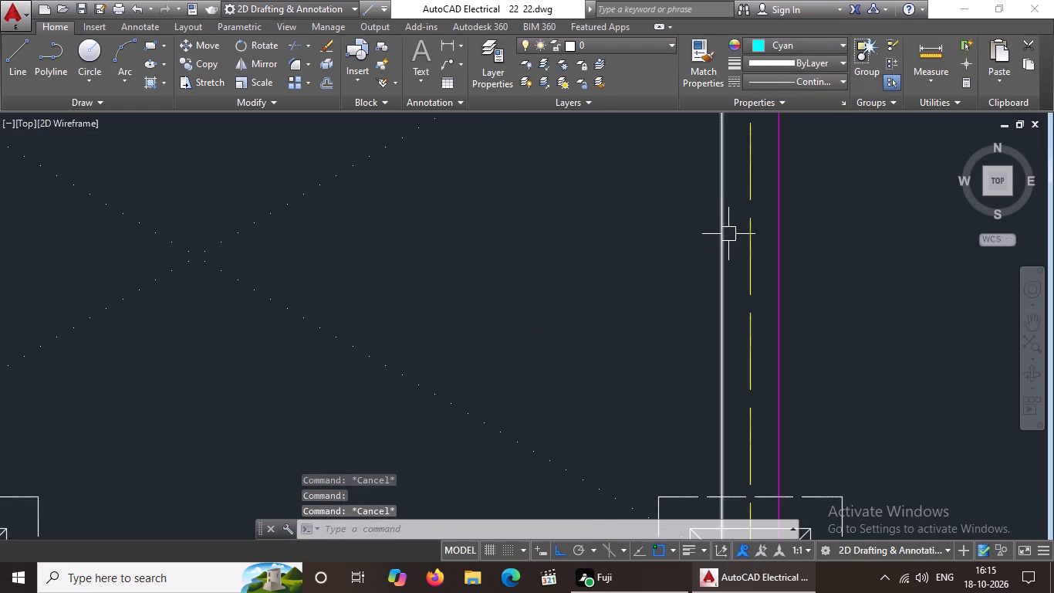
{"action": "left_click", "coordinate": [730, 233]}
{"action": "left_click", "coordinate": [721, 242]}
{"action": "left_click", "coordinate": [813, 45]}
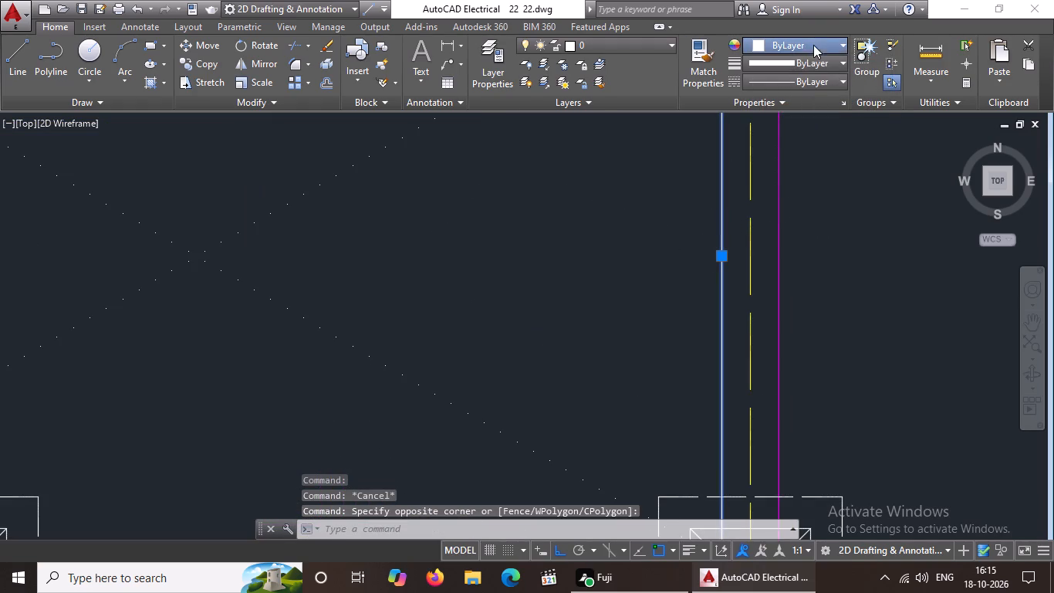
{"action": "left_click", "coordinate": [829, 199]}
{"action": "scroll", "coordinate": [833, 209], "scroll_direction": "down", "scroll_amount": 3}
{"action": "scroll", "coordinate": [835, 213], "scroll_direction": "up", "scroll_amount": 3}
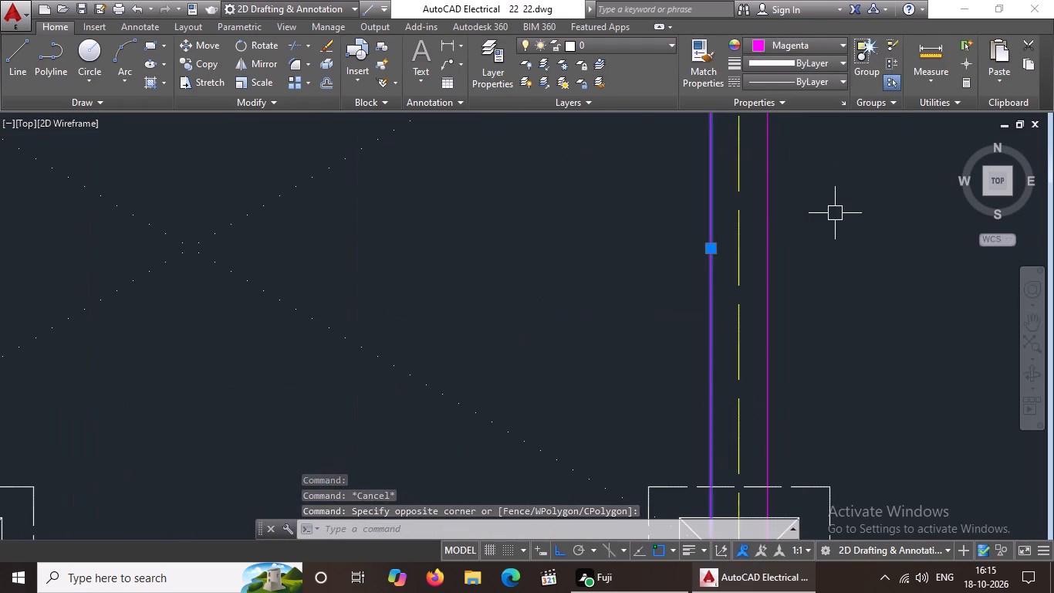
{"action": "key", "text": "Escape"}
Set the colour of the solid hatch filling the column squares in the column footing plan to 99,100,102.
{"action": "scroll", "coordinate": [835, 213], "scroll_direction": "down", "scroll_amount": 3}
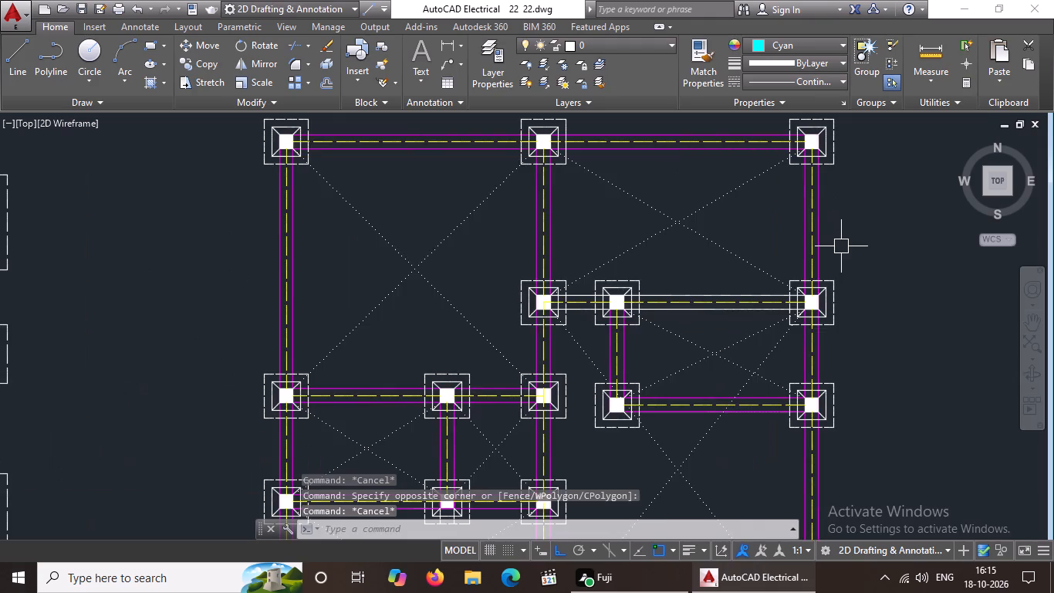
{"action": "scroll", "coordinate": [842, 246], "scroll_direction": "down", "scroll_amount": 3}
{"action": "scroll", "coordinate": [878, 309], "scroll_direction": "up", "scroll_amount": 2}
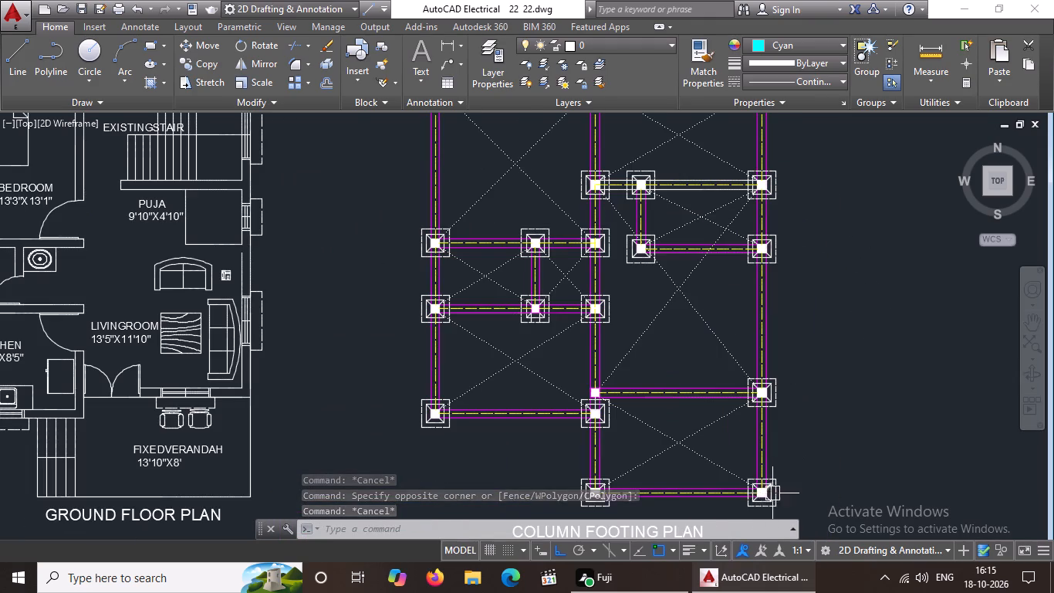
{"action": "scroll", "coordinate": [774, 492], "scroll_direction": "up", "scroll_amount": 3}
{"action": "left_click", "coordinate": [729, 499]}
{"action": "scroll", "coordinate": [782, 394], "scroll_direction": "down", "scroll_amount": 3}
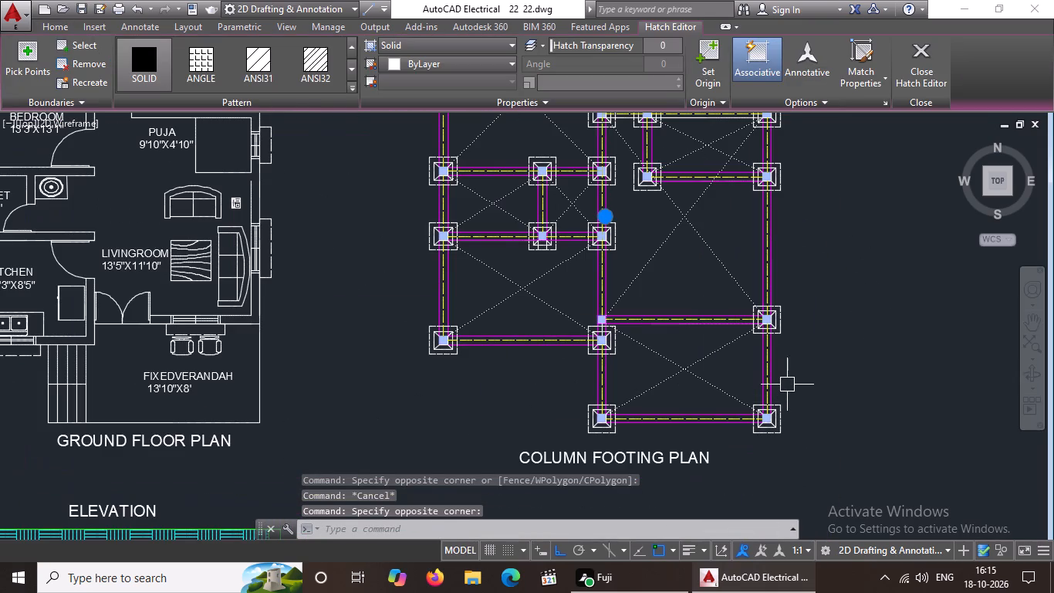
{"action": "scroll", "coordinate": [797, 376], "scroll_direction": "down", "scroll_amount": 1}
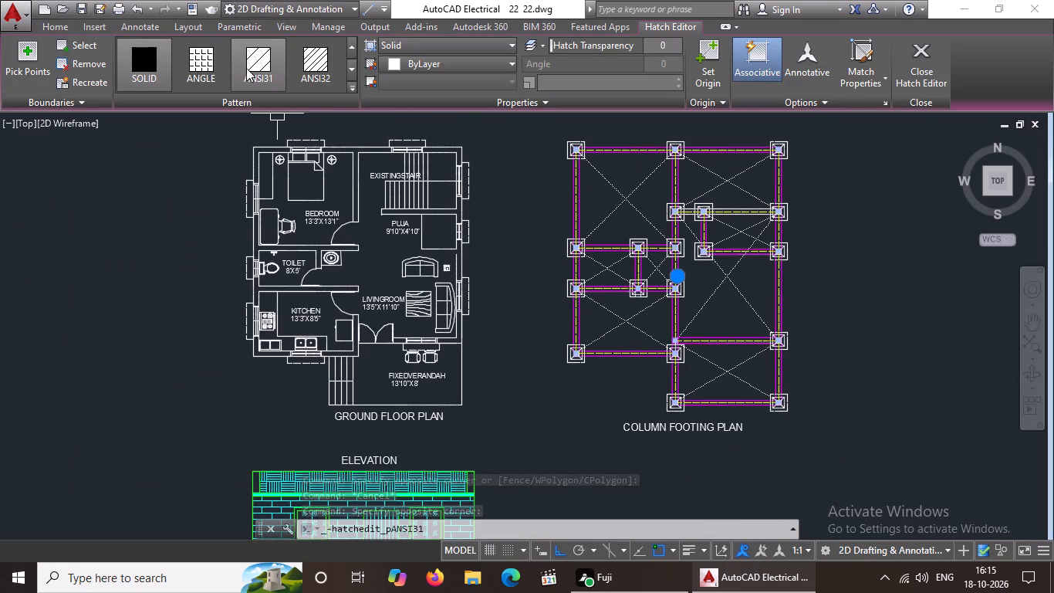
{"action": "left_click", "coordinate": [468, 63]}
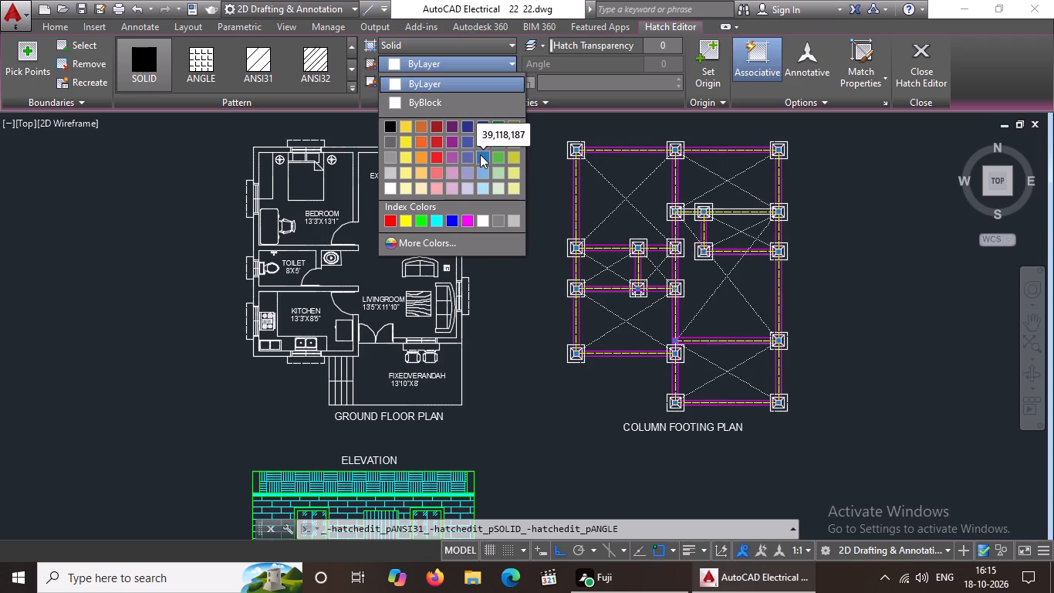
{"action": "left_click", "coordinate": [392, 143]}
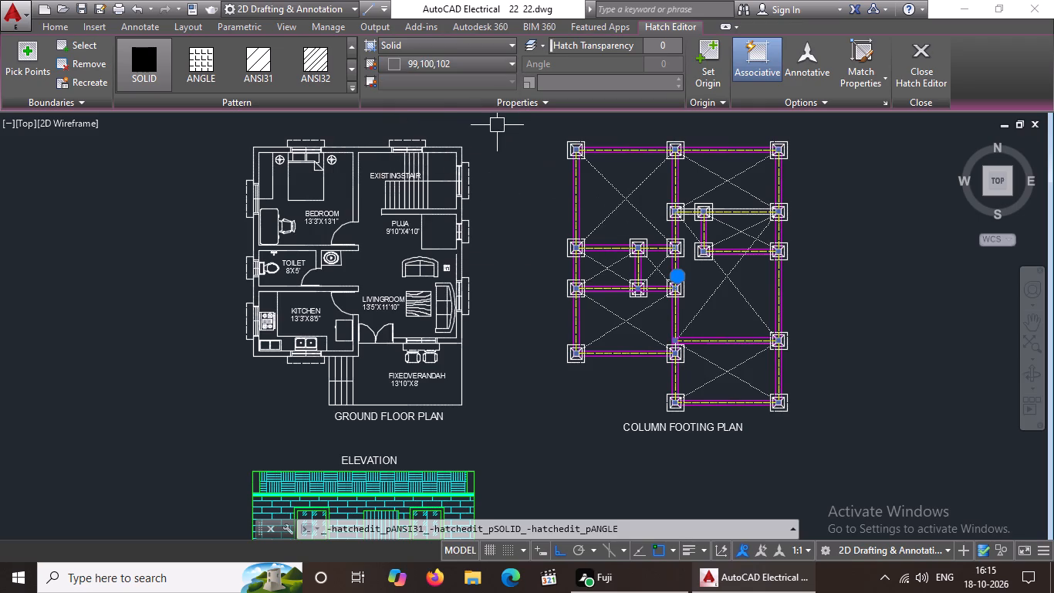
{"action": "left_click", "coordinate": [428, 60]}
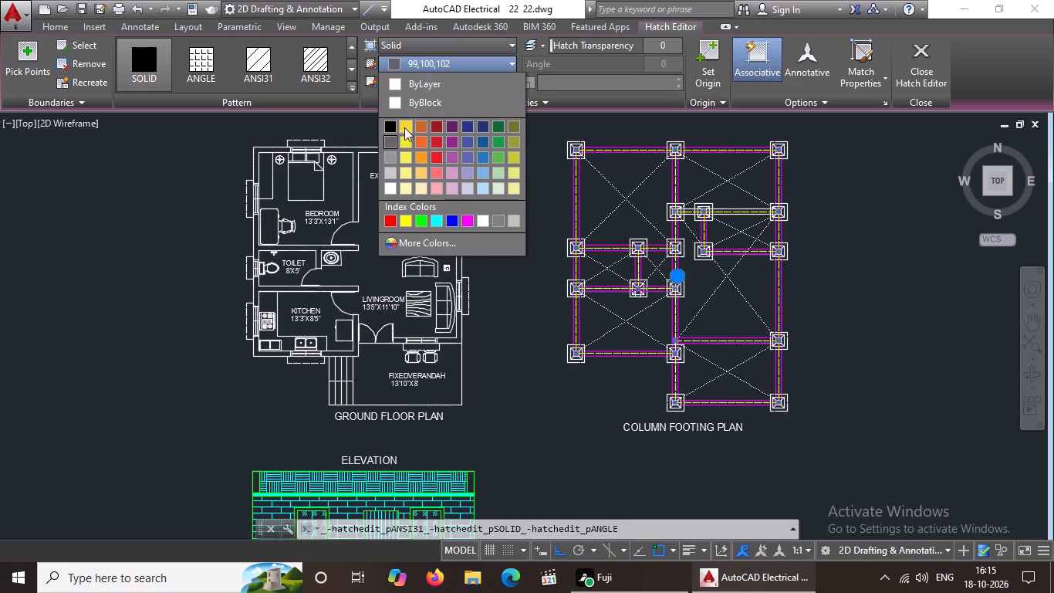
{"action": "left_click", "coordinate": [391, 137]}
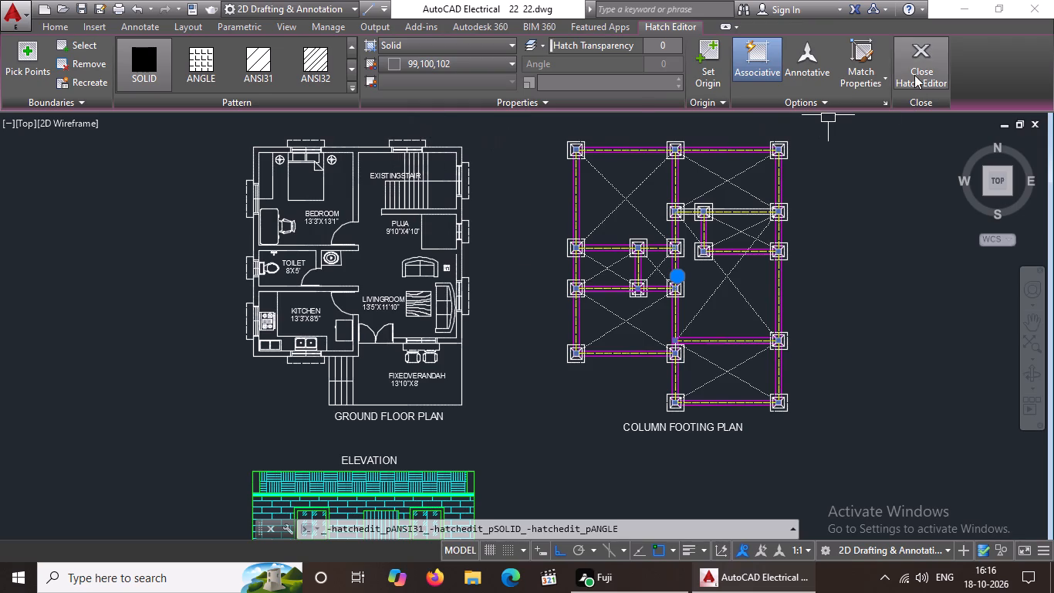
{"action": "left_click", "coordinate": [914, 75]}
Examine the column fills and beam lines across the column footing plan.
{"action": "scroll", "coordinate": [694, 303], "scroll_direction": "up", "scroll_amount": 3}
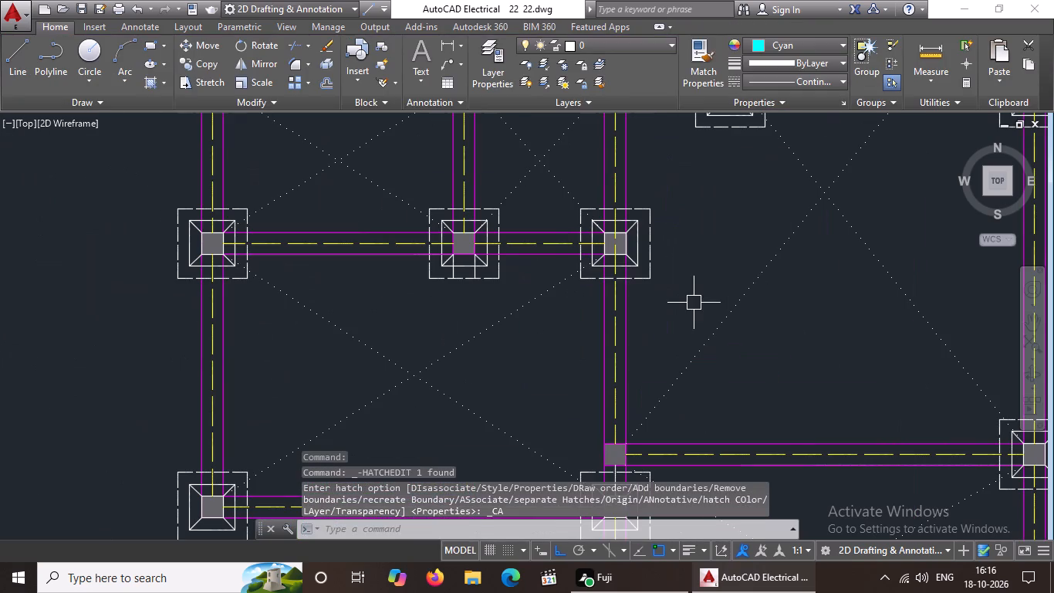
{"action": "scroll", "coordinate": [694, 302], "scroll_direction": "down", "scroll_amount": 2}
{"action": "middle_click_drag", "start_coordinate": [706, 346], "coordinate": [702, 316]}
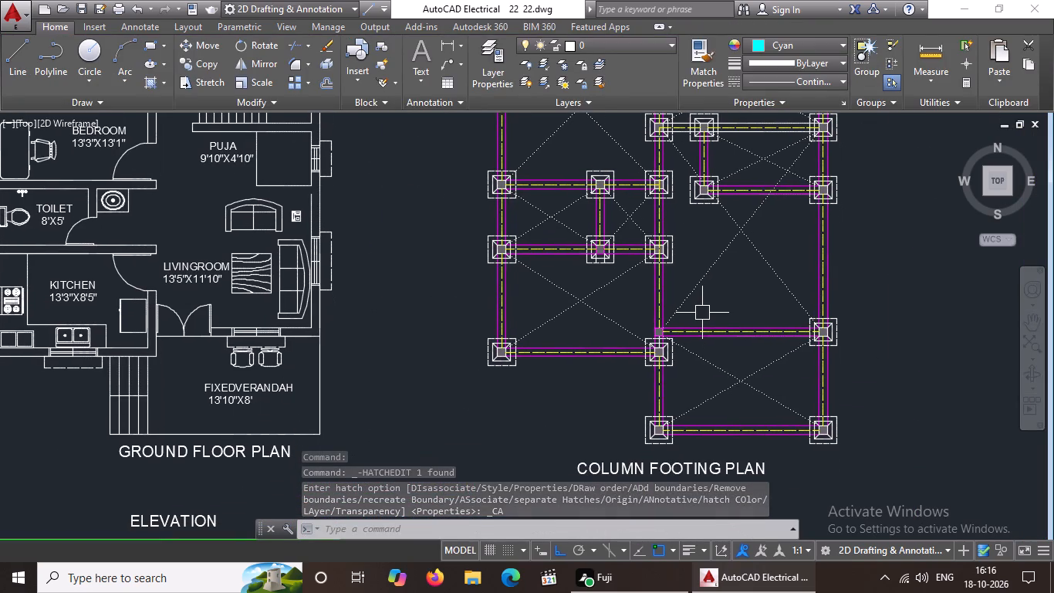
{"action": "scroll", "coordinate": [707, 311], "scroll_direction": "down", "scroll_amount": 1}
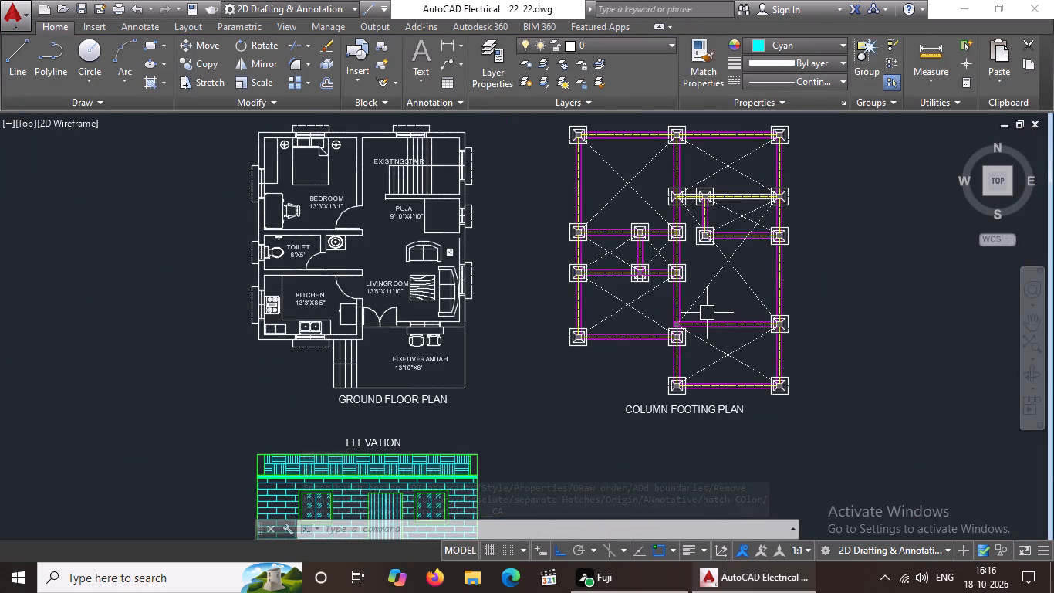
{"action": "middle_click_drag", "start_coordinate": [707, 302], "coordinate": [708, 293]}
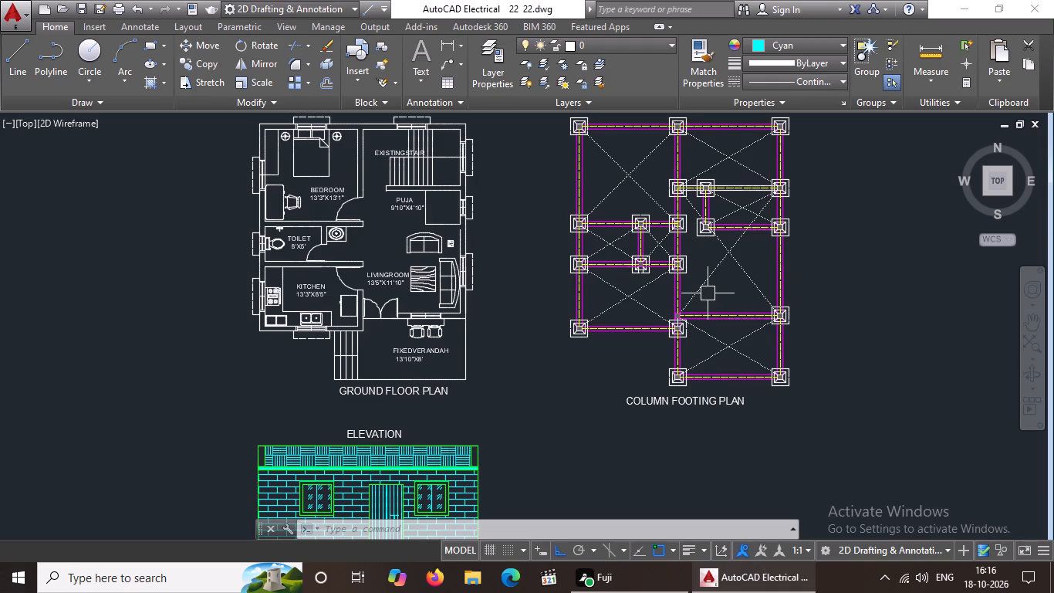
{"action": "scroll", "coordinate": [677, 298], "scroll_direction": "up", "scroll_amount": 2}
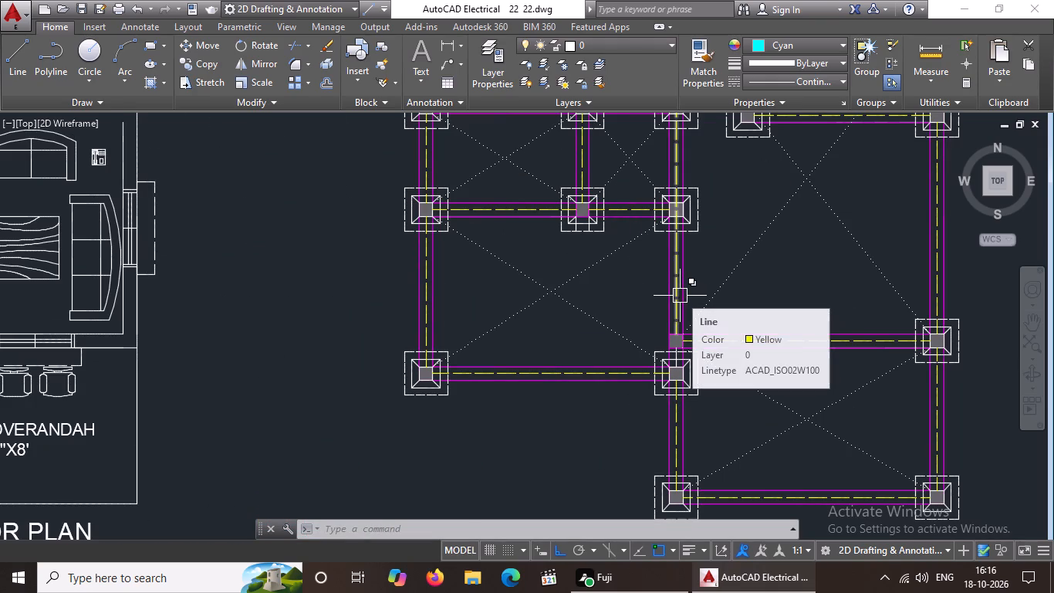
{"action": "scroll", "coordinate": [687, 296], "scroll_direction": "down", "scroll_amount": 1}
{"action": "scroll", "coordinate": [697, 432], "scroll_direction": "up", "scroll_amount": 2}
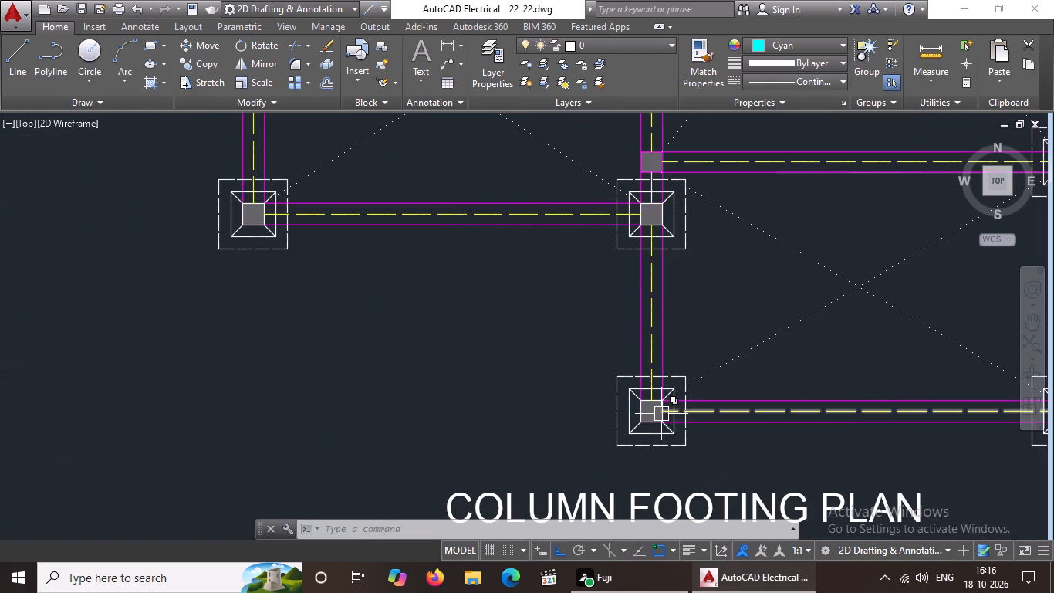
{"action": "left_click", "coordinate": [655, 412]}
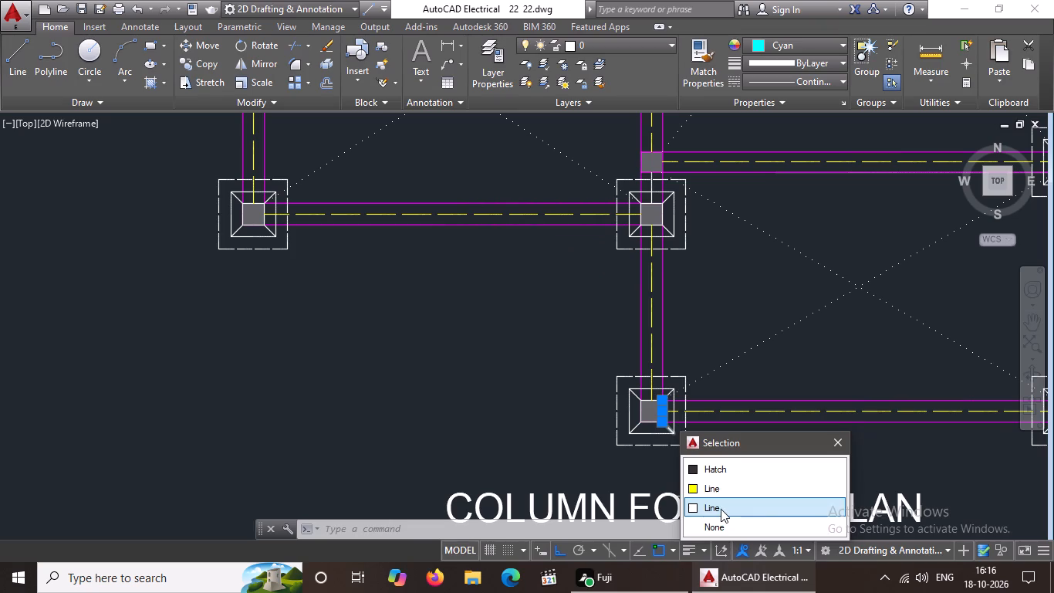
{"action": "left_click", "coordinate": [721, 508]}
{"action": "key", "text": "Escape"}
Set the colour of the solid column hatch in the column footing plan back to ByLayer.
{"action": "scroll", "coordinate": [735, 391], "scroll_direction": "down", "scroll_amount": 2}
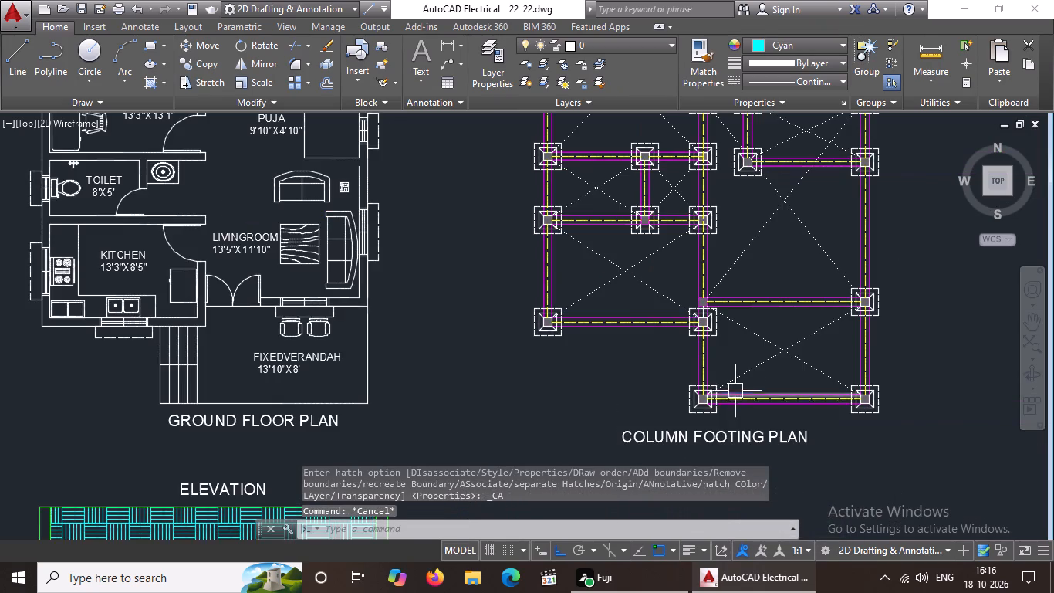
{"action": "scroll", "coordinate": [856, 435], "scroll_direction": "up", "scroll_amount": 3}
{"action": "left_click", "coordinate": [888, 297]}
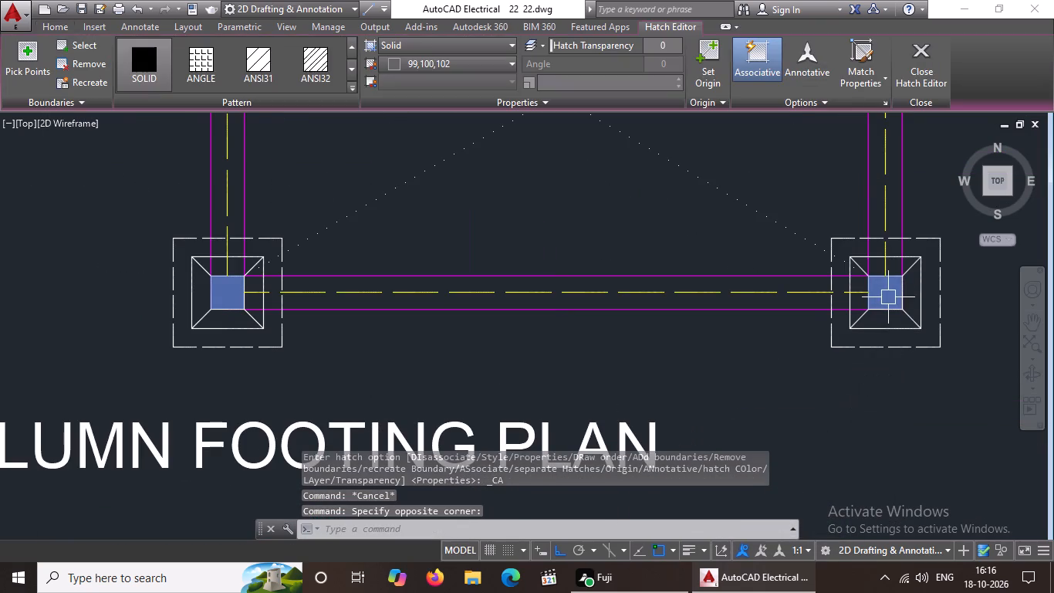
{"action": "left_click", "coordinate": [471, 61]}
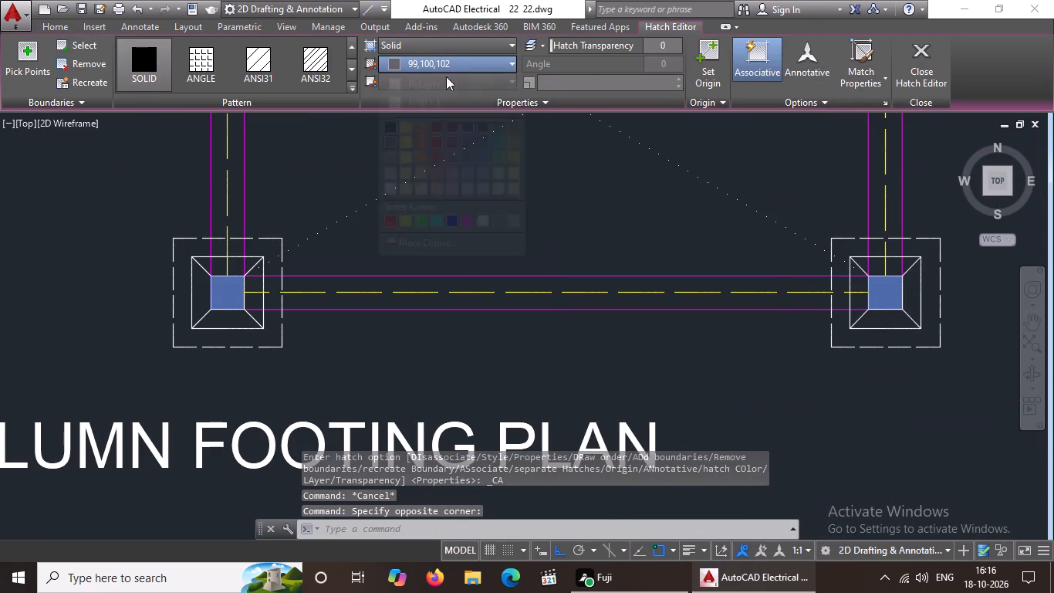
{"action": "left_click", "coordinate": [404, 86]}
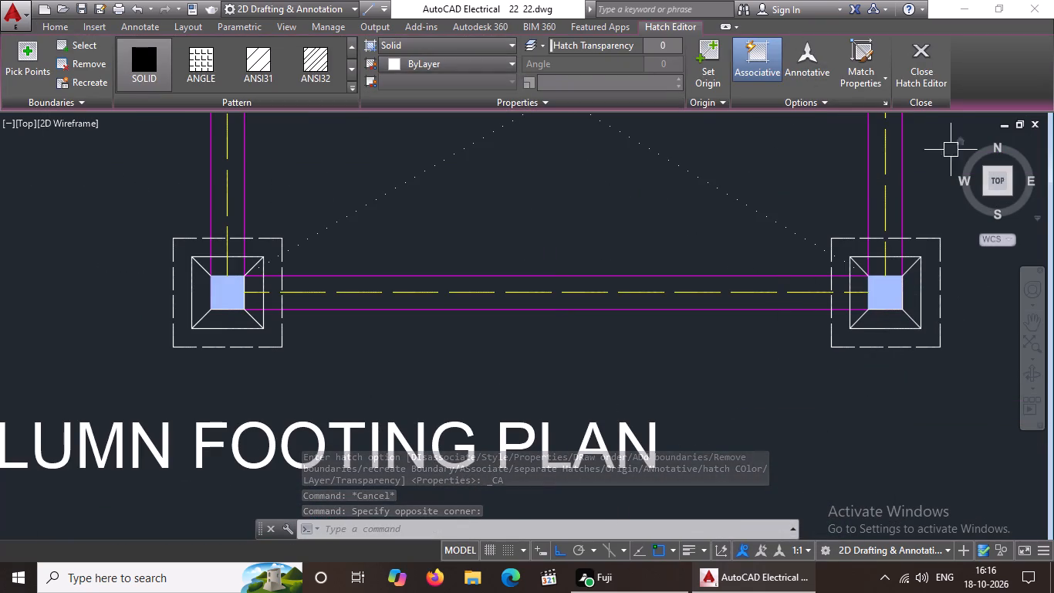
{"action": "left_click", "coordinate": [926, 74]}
Set the colour of the dotted diagonal descending left to right across the column footing plan's bottom bay to 147,149,152.
{"action": "scroll", "coordinate": [779, 324], "scroll_direction": "down", "scroll_amount": 3}
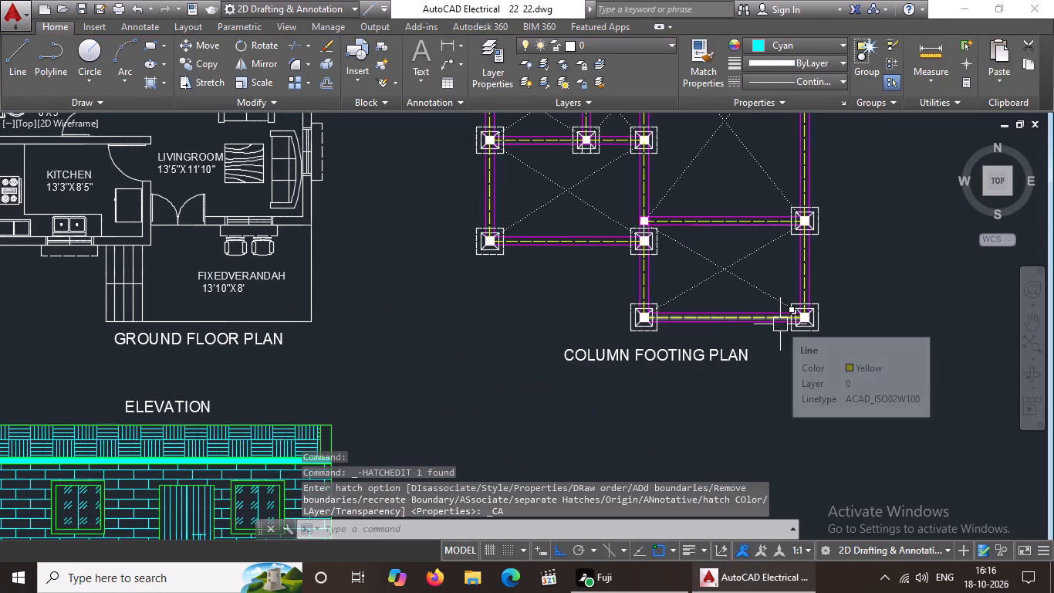
{"action": "scroll", "coordinate": [744, 265], "scroll_direction": "up", "scroll_amount": 1}
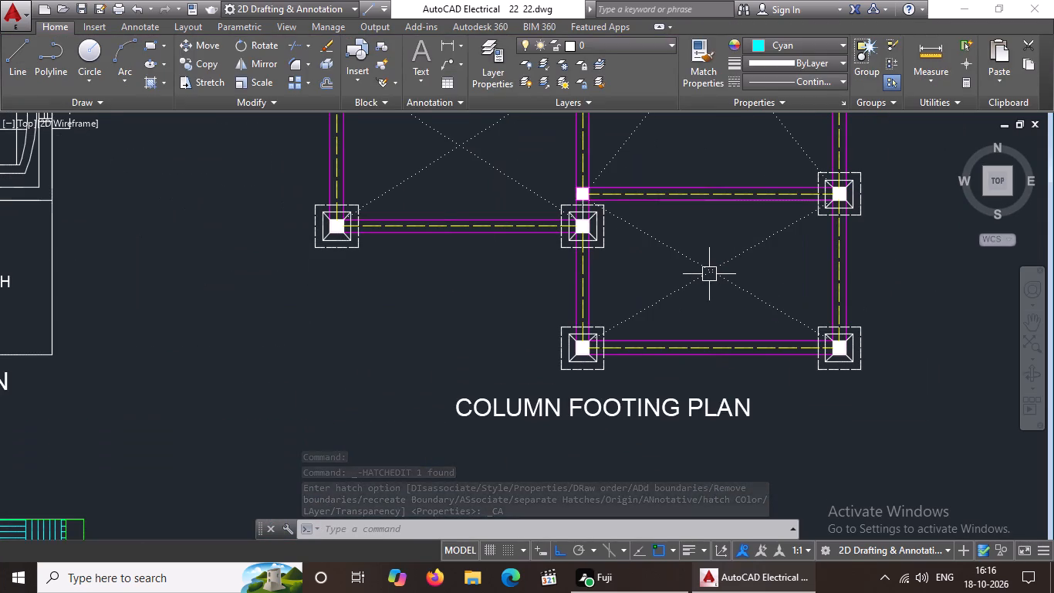
{"action": "left_click", "coordinate": [709, 274]}
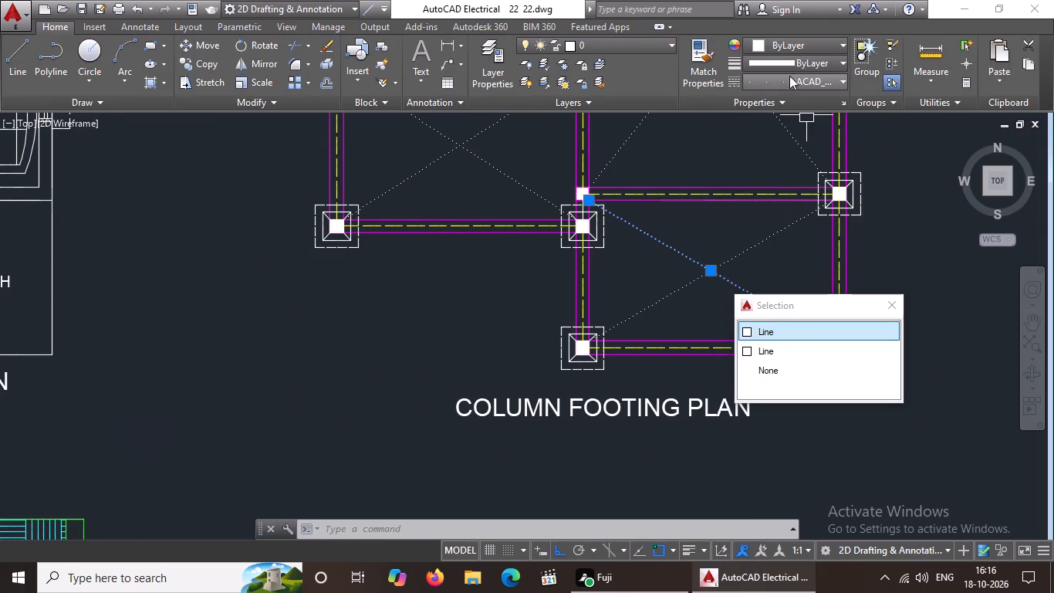
{"action": "left_click", "coordinate": [829, 47]}
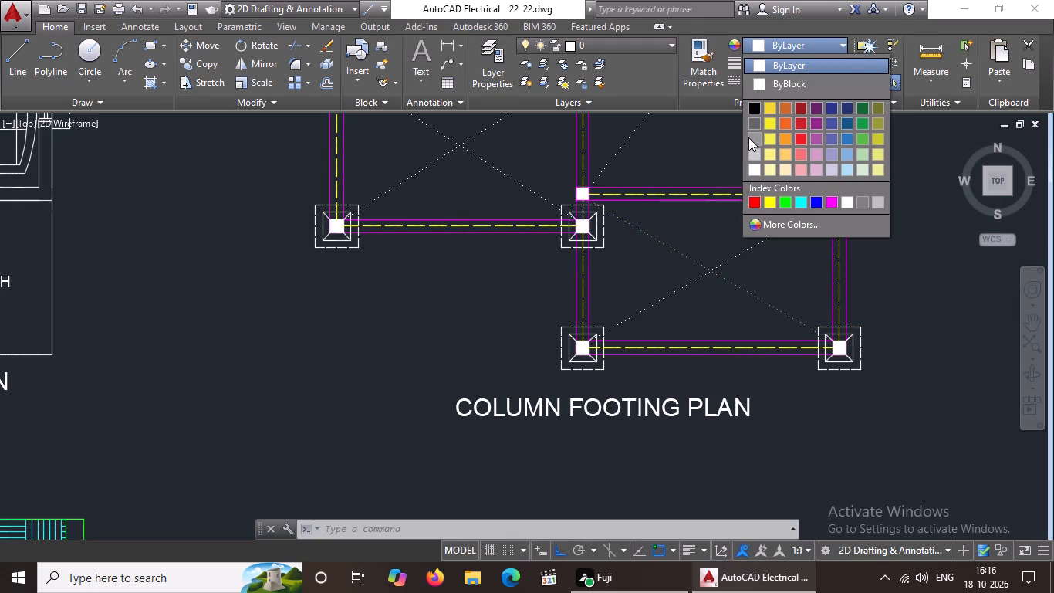
{"action": "left_click", "coordinate": [749, 137]}
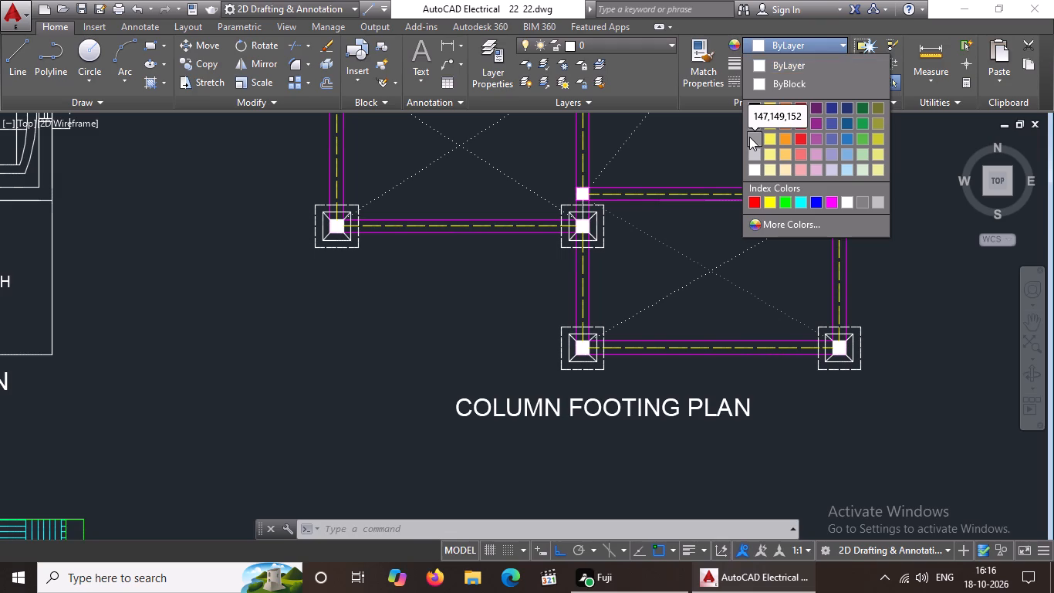
{"action": "key", "text": "Escape"}
Set the other dotted diagonal, rising left to right across the bottom bay, to index colour 8.
{"action": "left_click", "coordinate": [747, 256]}
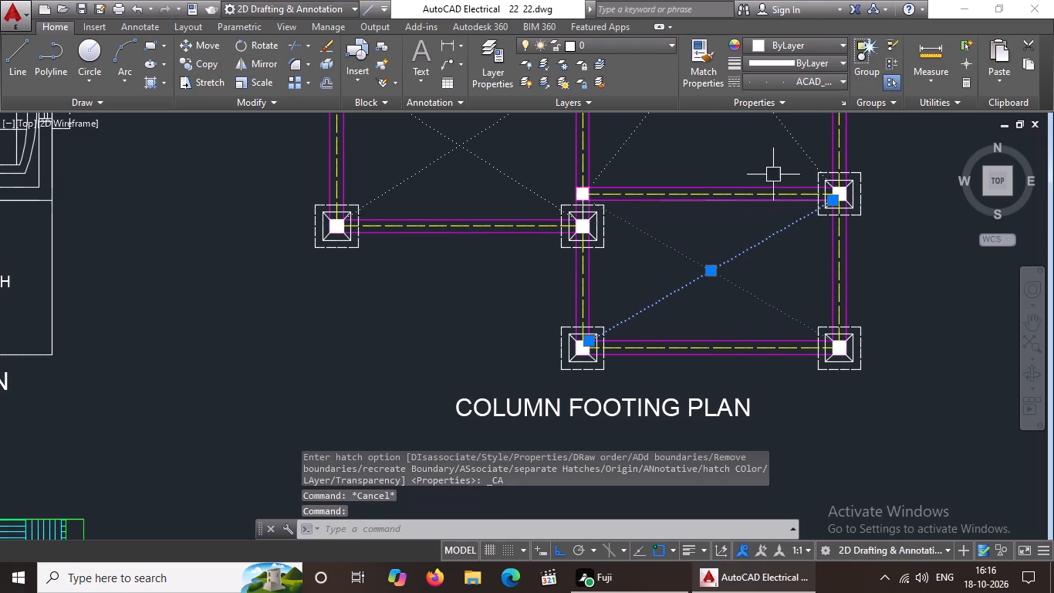
{"action": "left_click", "coordinate": [843, 42]}
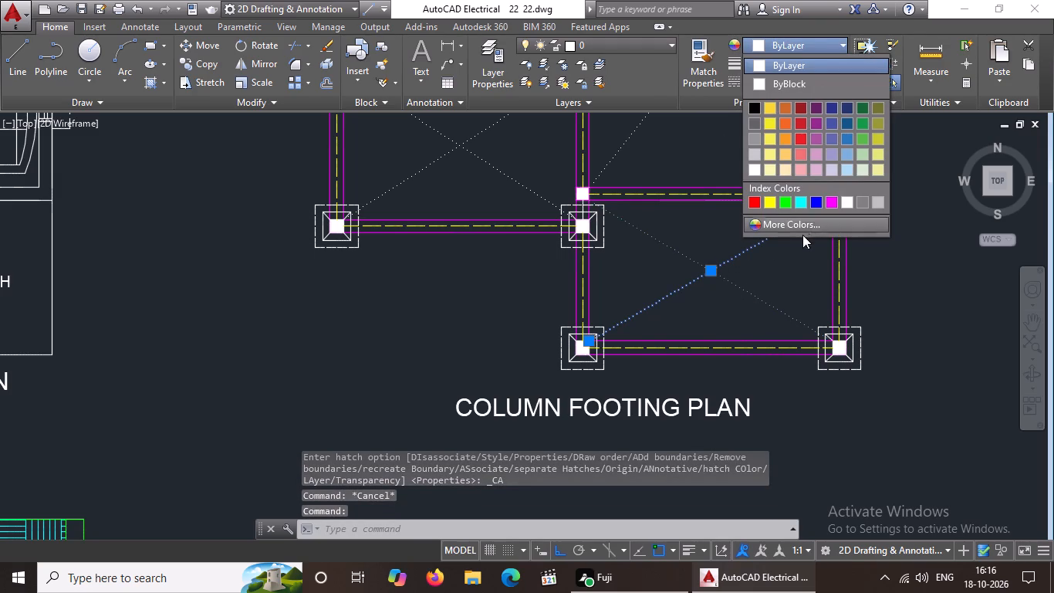
{"action": "left_click", "coordinate": [862, 198]}
{"action": "key", "text": "Escape"}
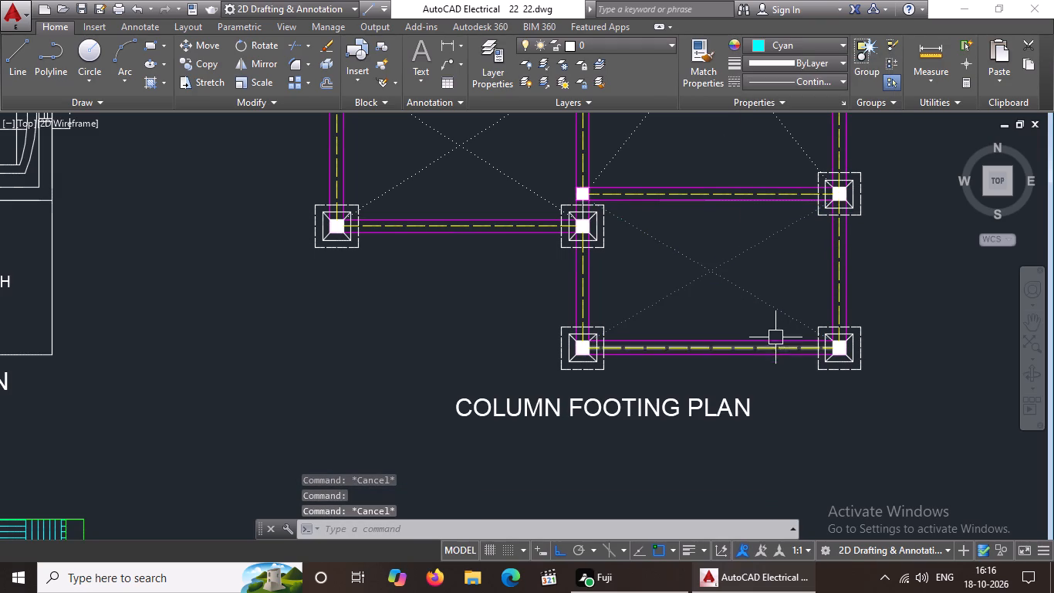
Set both dotted diagonals of the large bay directly above the bottom bay to index colour 8.
{"action": "middle_click_drag", "start_coordinate": [775, 296], "coordinate": [735, 395]}
{"action": "scroll", "coordinate": [740, 382], "scroll_direction": "down", "scroll_amount": 1}
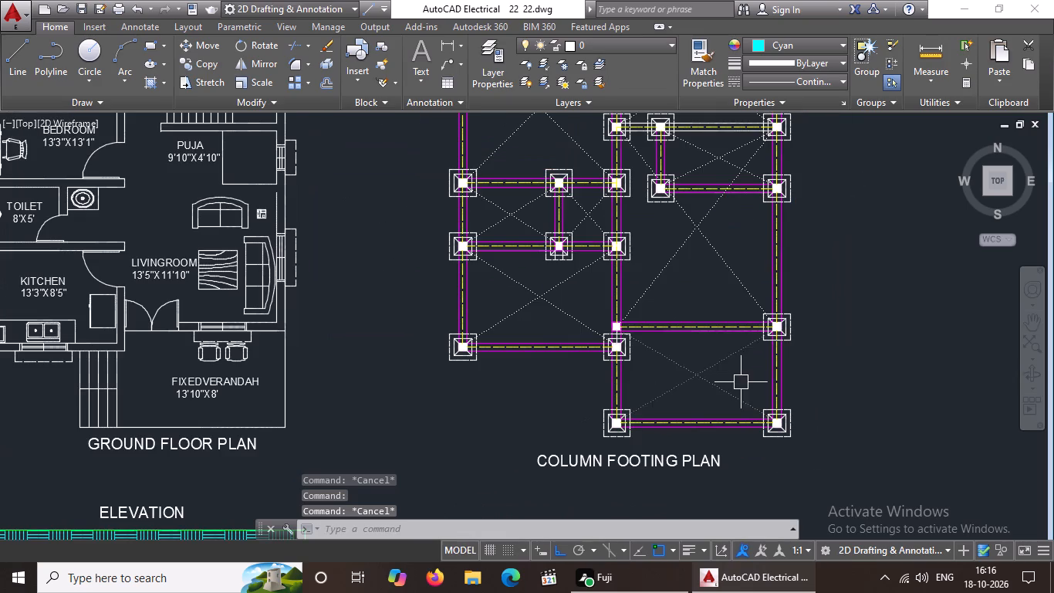
{"action": "left_click", "coordinate": [733, 262]}
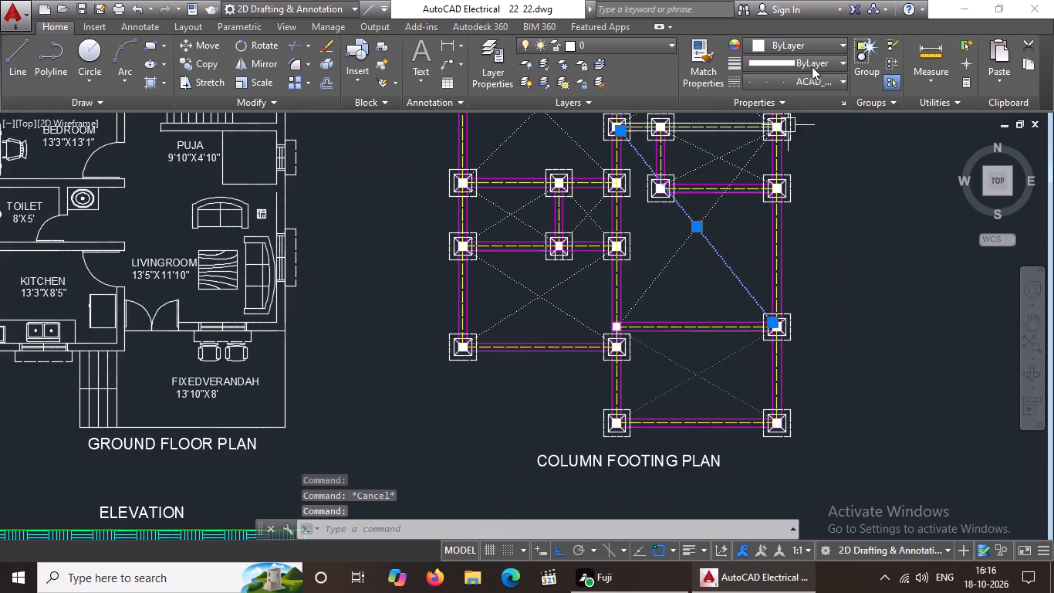
{"action": "left_click", "coordinate": [836, 46]}
{"action": "left_click", "coordinate": [862, 200]}
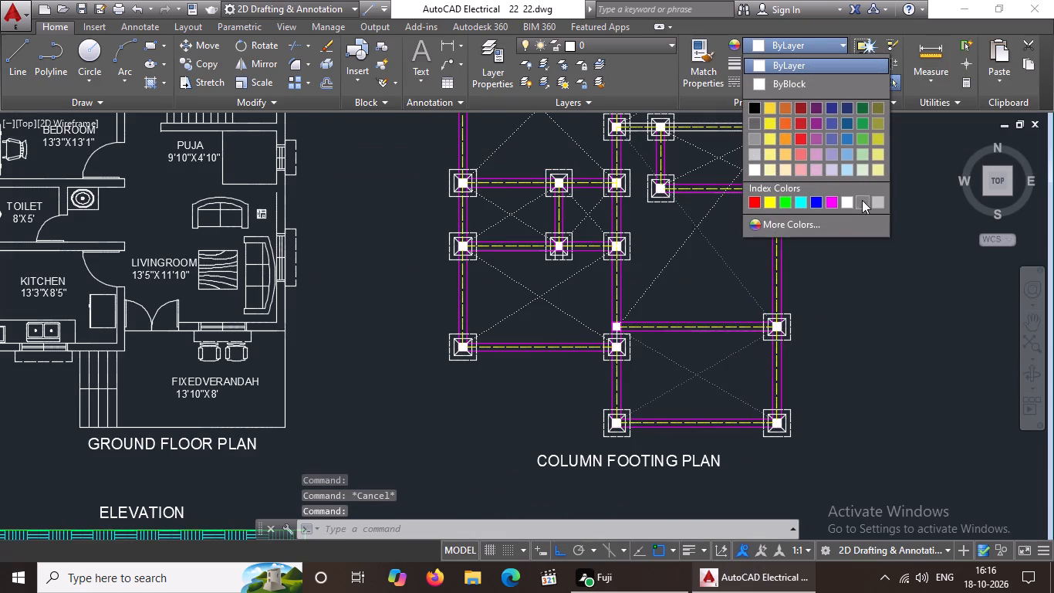
{"action": "key", "text": "Escape"}
{"action": "left_click", "coordinate": [682, 255]}
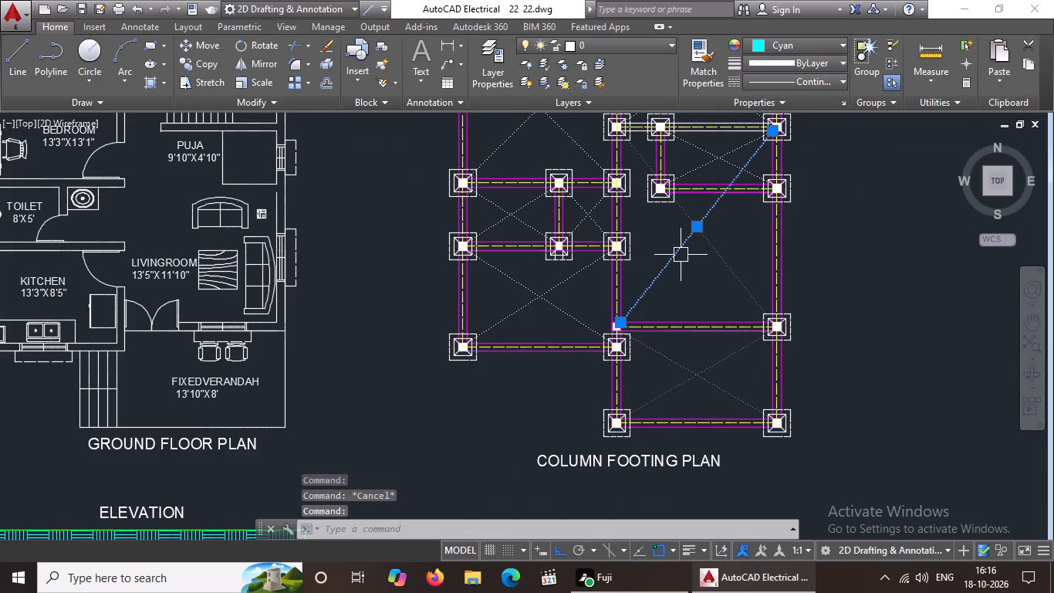
{"action": "left_click", "coordinate": [839, 48]}
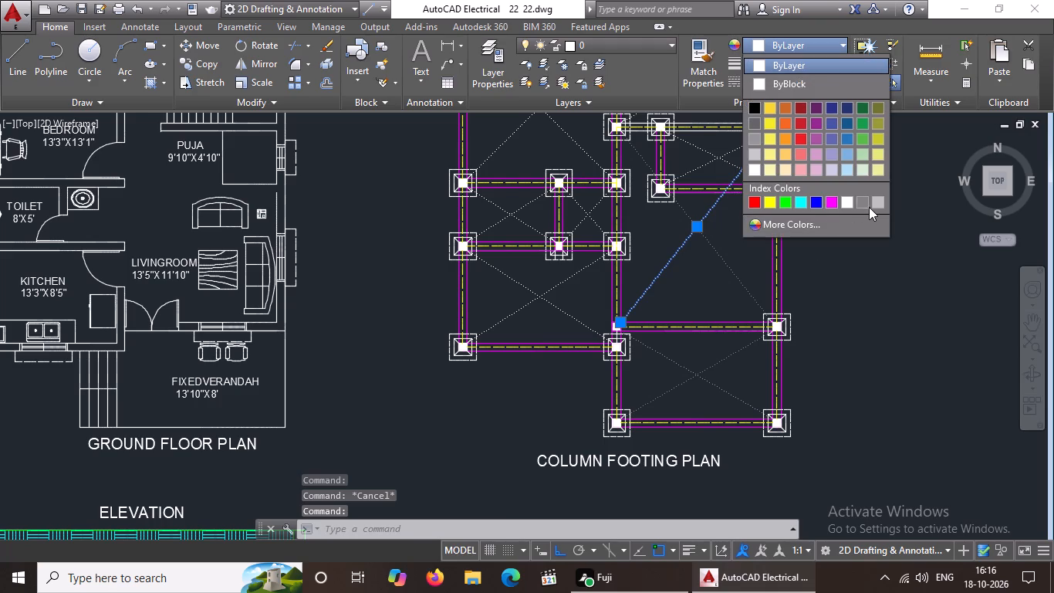
{"action": "left_click", "coordinate": [864, 201]}
{"action": "key", "text": "Escape"}
Set both dotted diagonals of the lower-left bay of the column footing plan to index colour 8.
{"action": "scroll", "coordinate": [827, 237], "scroll_direction": "down", "scroll_amount": 1}
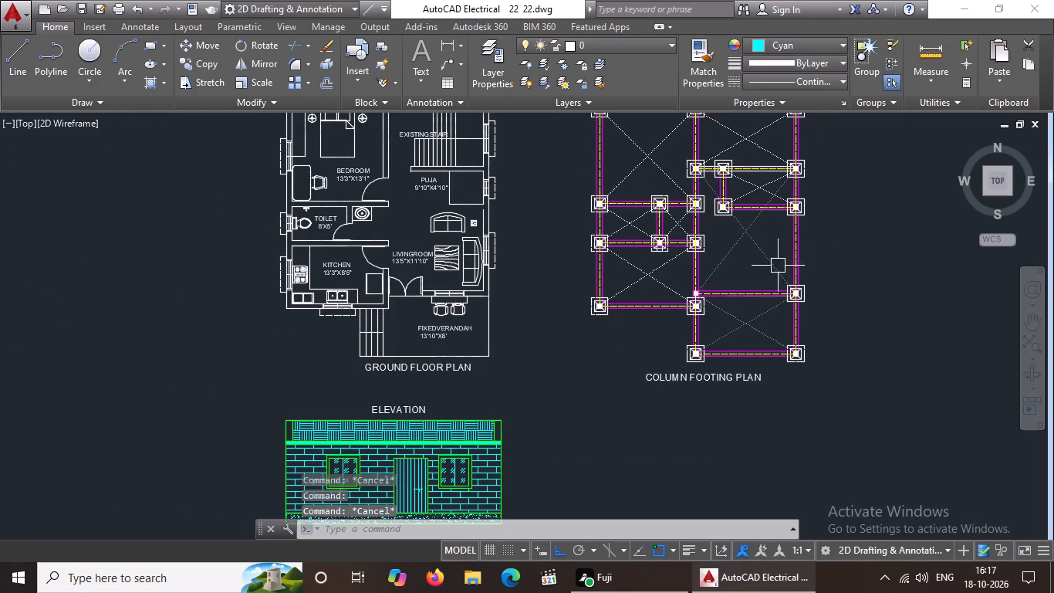
{"action": "scroll", "coordinate": [687, 275], "scroll_direction": "up", "scroll_amount": 2}
{"action": "left_click", "coordinate": [644, 308]}
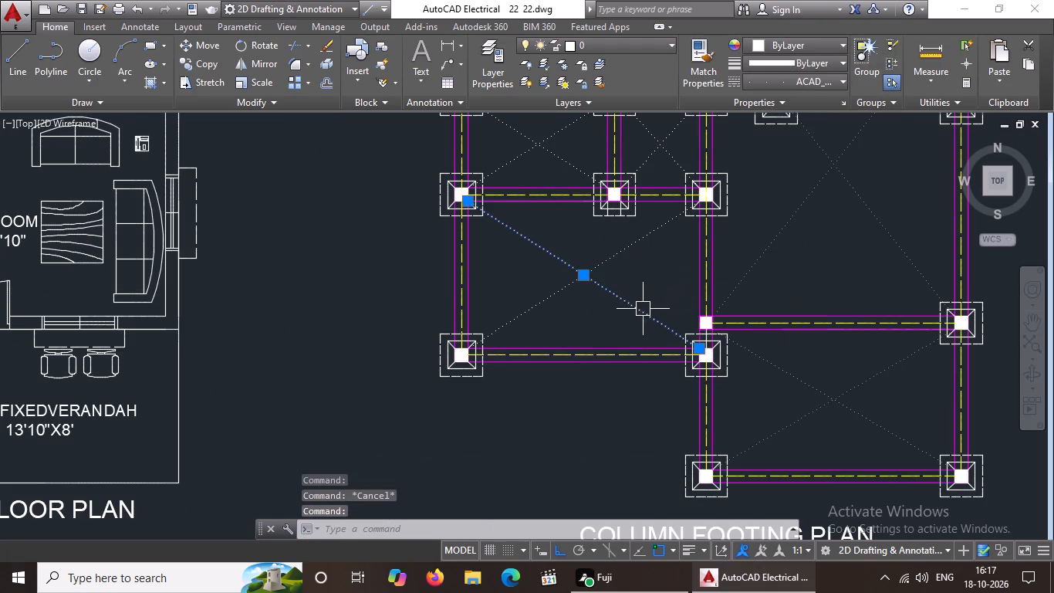
{"action": "left_click", "coordinate": [825, 45]}
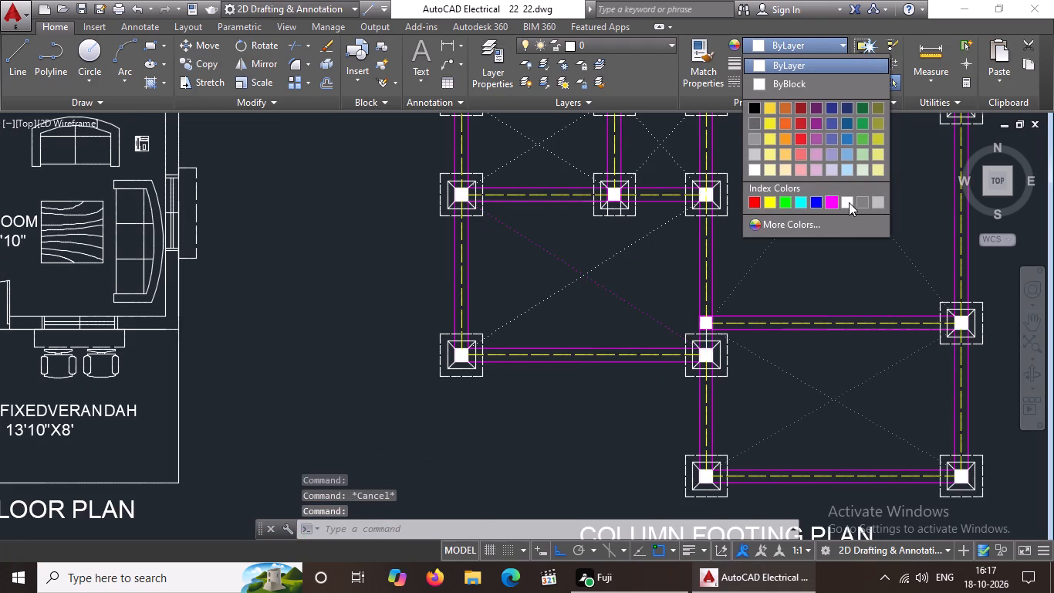
{"action": "left_click", "coordinate": [860, 202]}
{"action": "key", "text": "Escape"}
{"action": "left_click", "coordinate": [634, 249]}
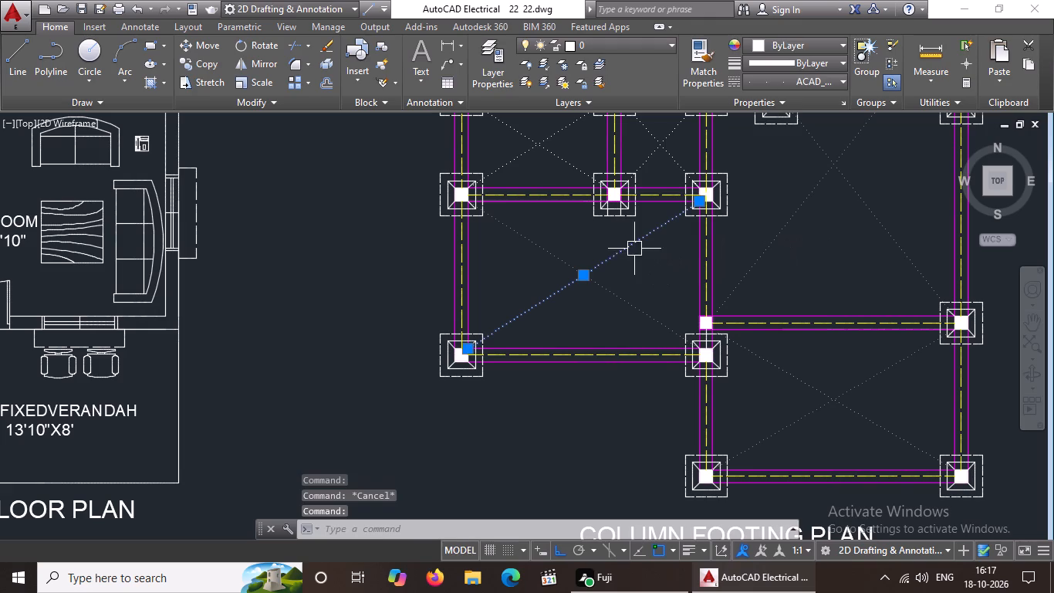
{"action": "left_click", "coordinate": [835, 41]}
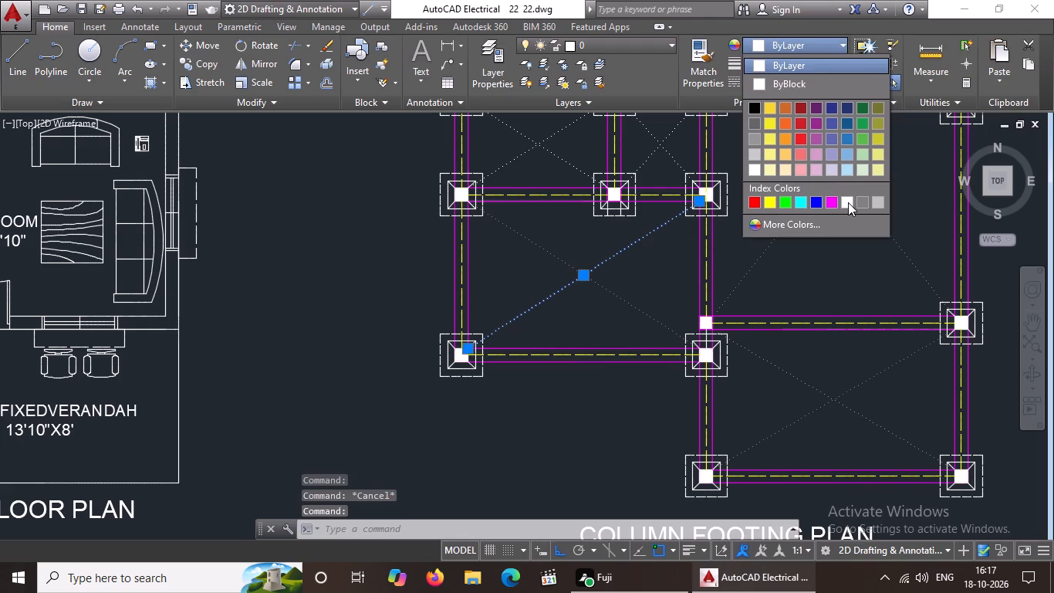
{"action": "left_click", "coordinate": [859, 200]}
{"action": "key", "text": "Escape"}
Set both dotted diagonals of the wider small bay, just above the lower-left bay, to index colour 8.
{"action": "scroll", "coordinate": [819, 229], "scroll_direction": "down", "scroll_amount": 1}
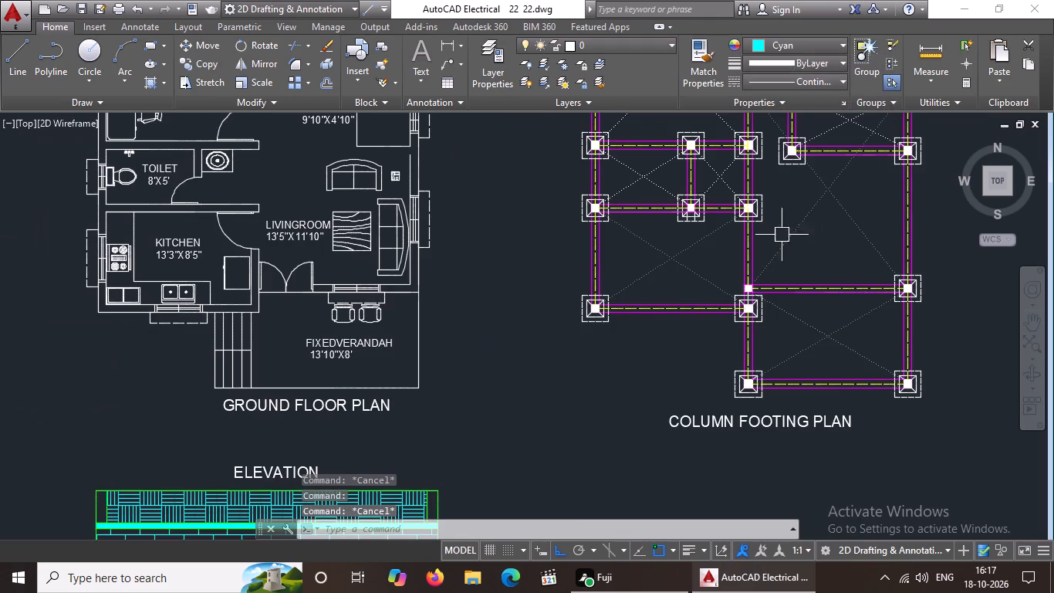
{"action": "scroll", "coordinate": [750, 235], "scroll_direction": "up", "scroll_amount": 1}
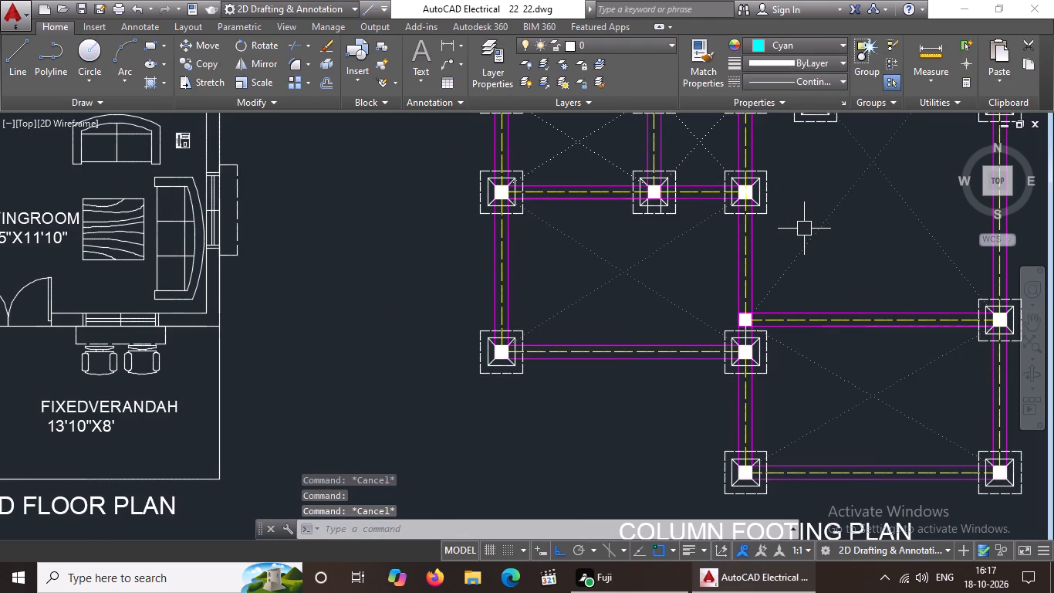
{"action": "middle_click_drag", "start_coordinate": [719, 252], "coordinate": [717, 339]}
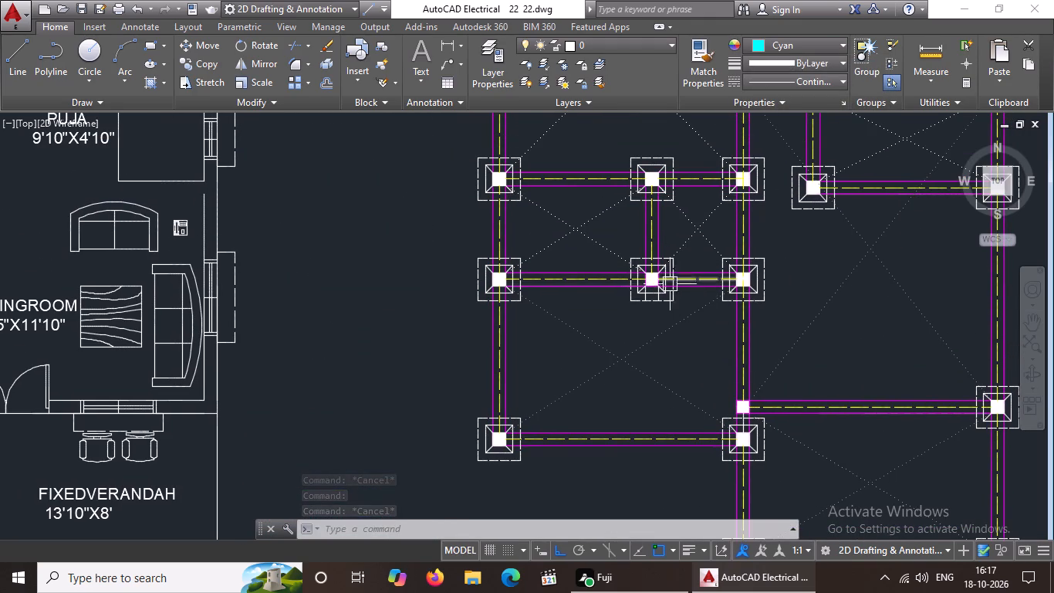
{"action": "left_click", "coordinate": [552, 219]}
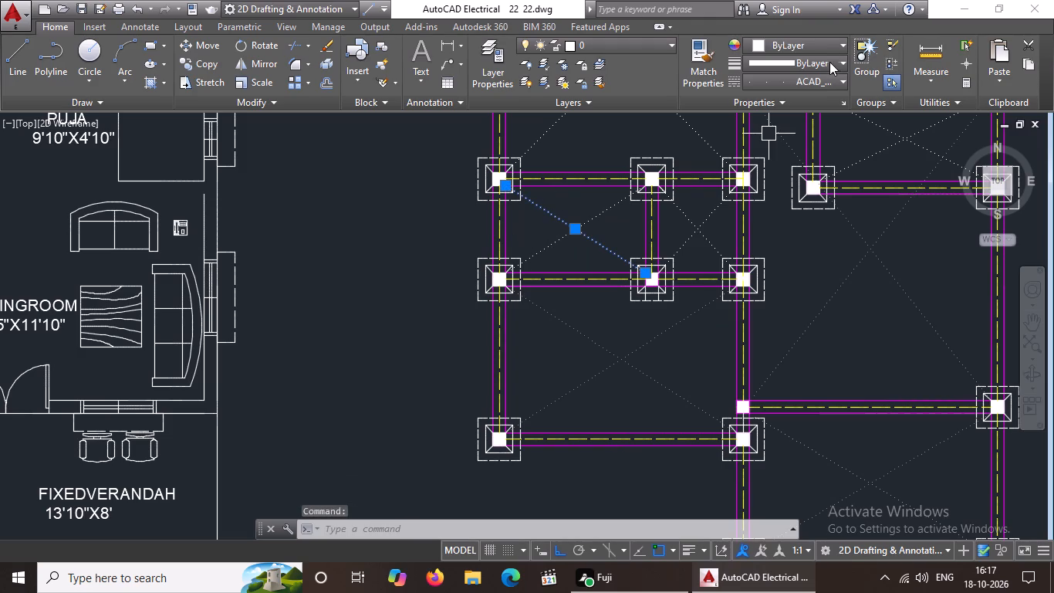
{"action": "left_click", "coordinate": [823, 40]}
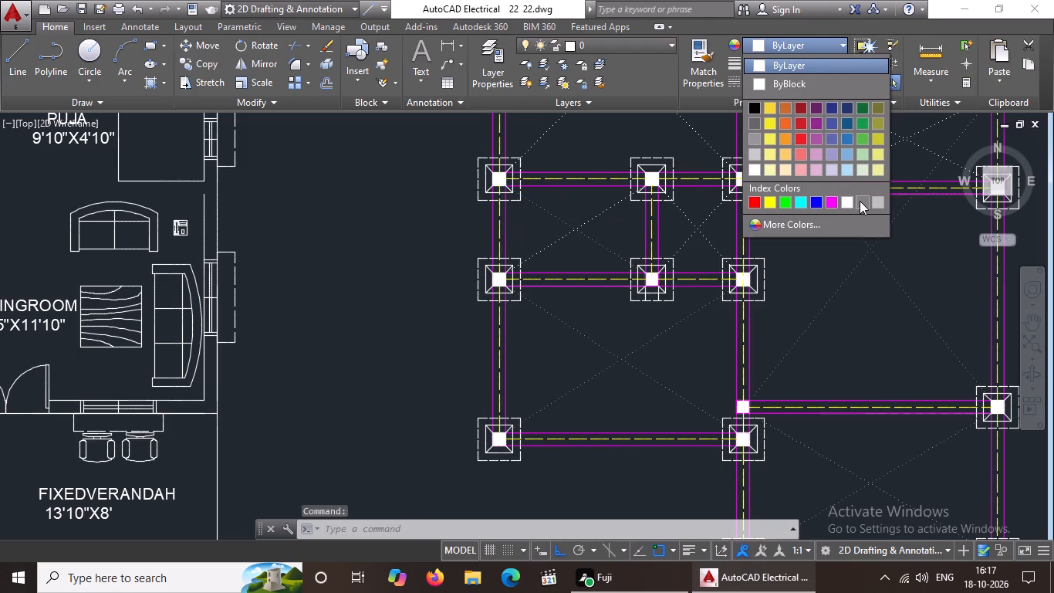
{"action": "left_click", "coordinate": [860, 201]}
{"action": "left_click", "coordinate": [602, 216]}
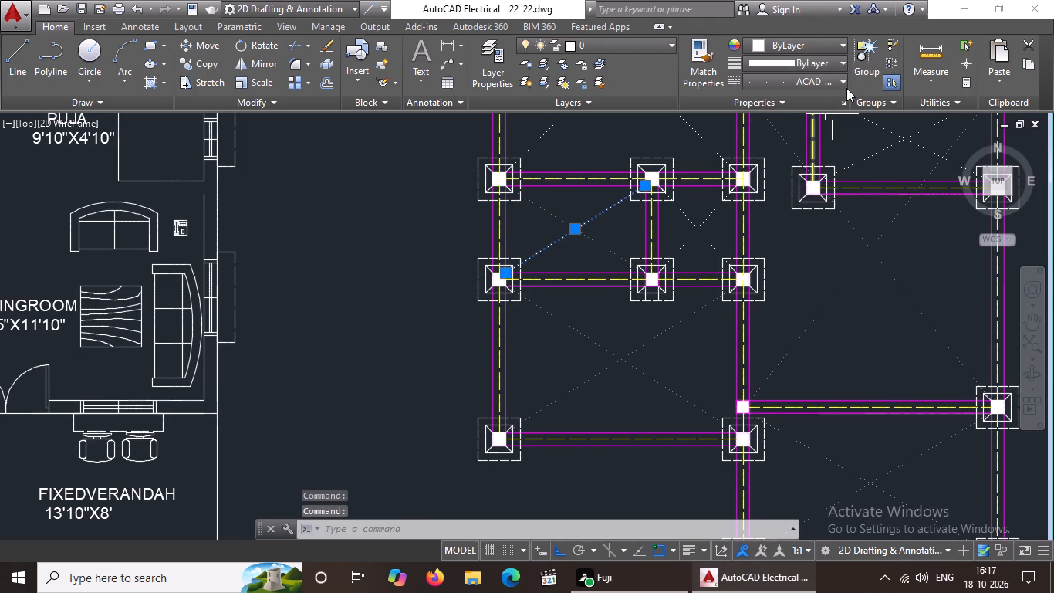
{"action": "left_click", "coordinate": [838, 34]}
{"action": "left_click", "coordinate": [838, 41]}
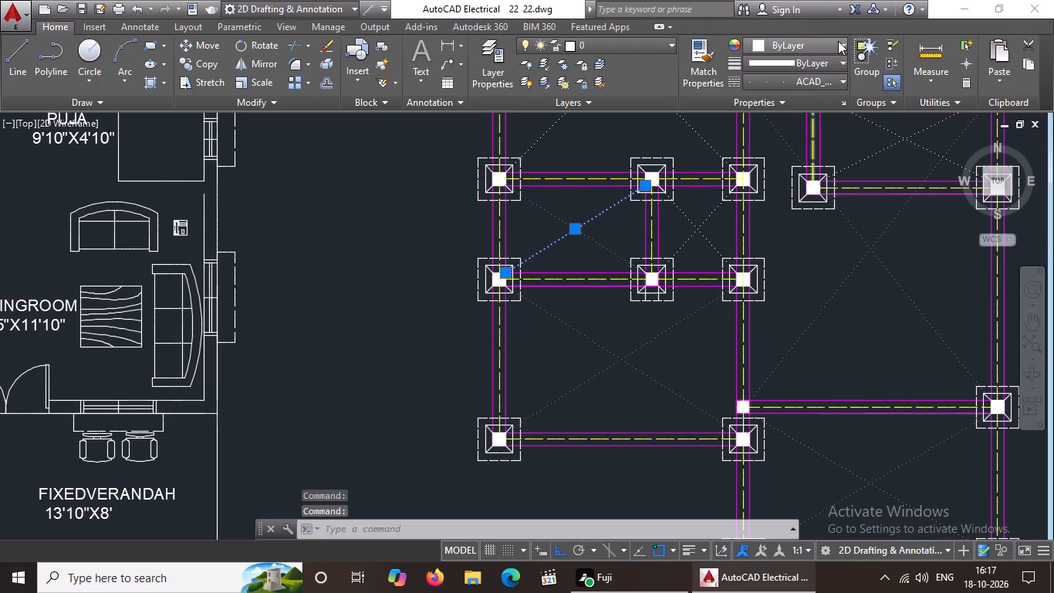
{"action": "left_click", "coordinate": [865, 199]}
{"action": "scroll", "coordinate": [824, 250], "scroll_direction": "down", "scroll_amount": 2}
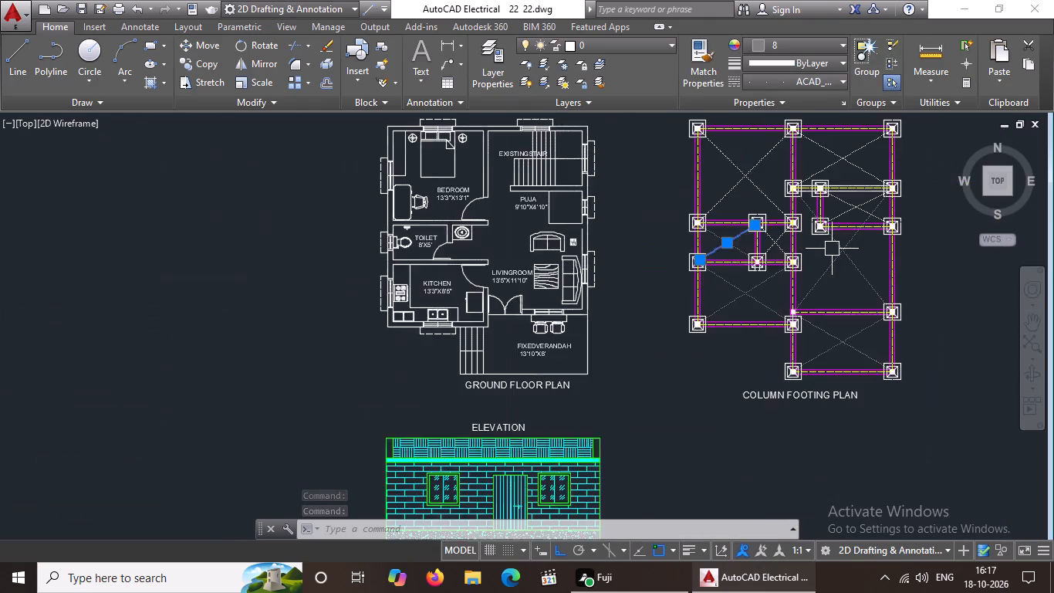
{"action": "scroll", "coordinate": [834, 244], "scroll_direction": "up", "scroll_amount": 3}
{"action": "key", "text": "Escape"}
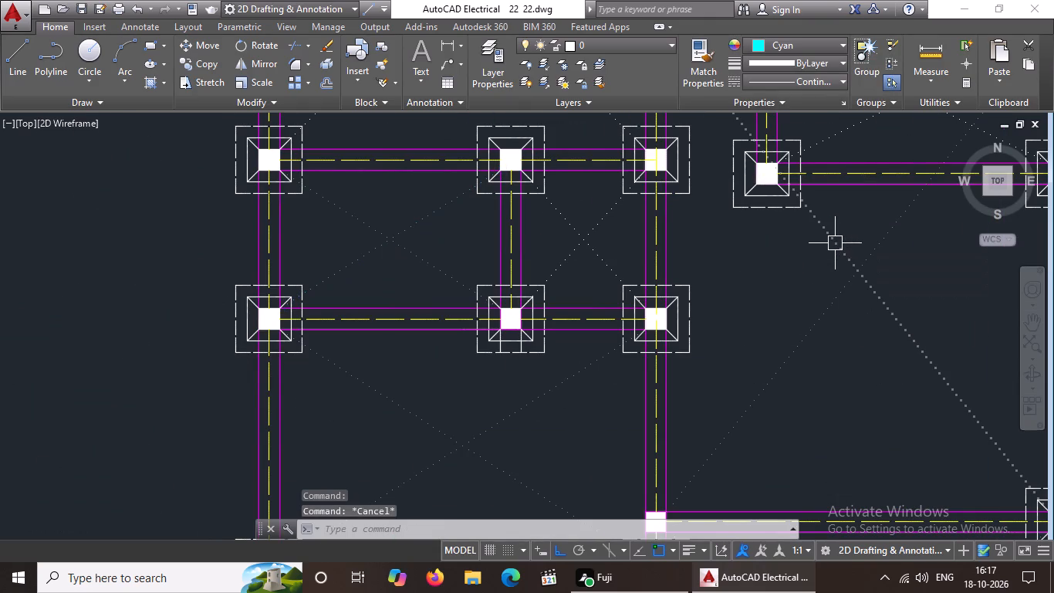
Set both dotted diagonals of the narrow small bay beside it, against the central vertical beam, to index colour 8.
{"action": "scroll", "coordinate": [860, 289], "scroll_direction": "down", "scroll_amount": 2}
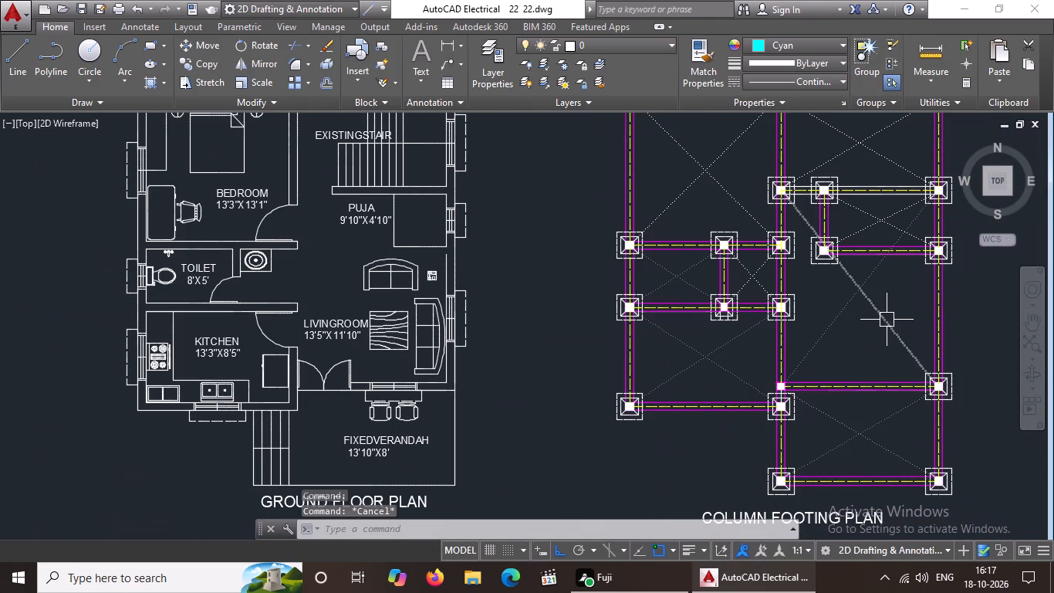
{"action": "scroll", "coordinate": [762, 269], "scroll_direction": "up", "scroll_amount": 2}
{"action": "left_click", "coordinate": [747, 280]}
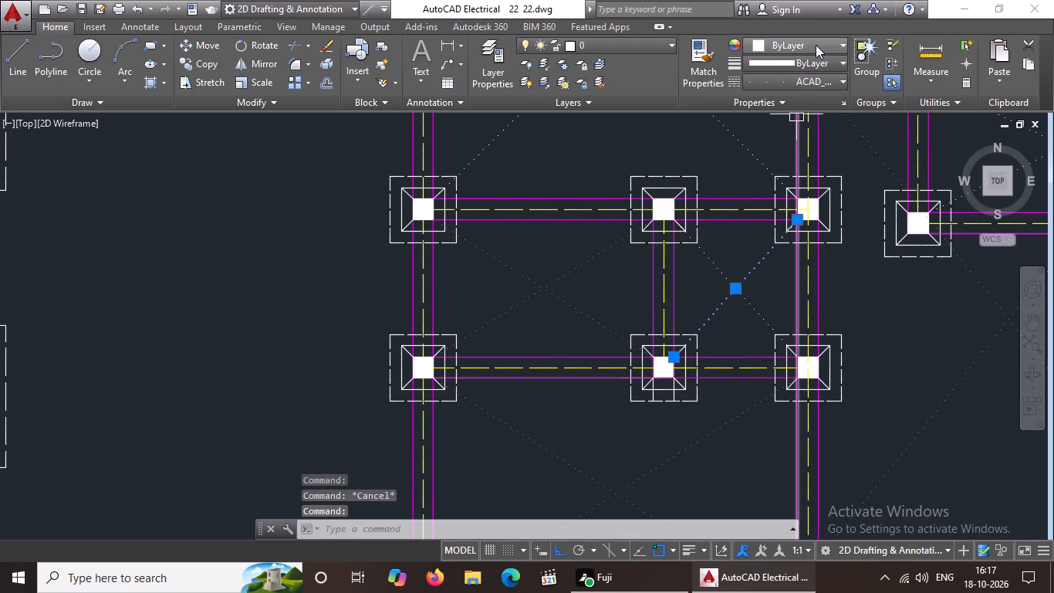
{"action": "left_click", "coordinate": [816, 44]}
{"action": "left_click", "coordinate": [863, 199]}
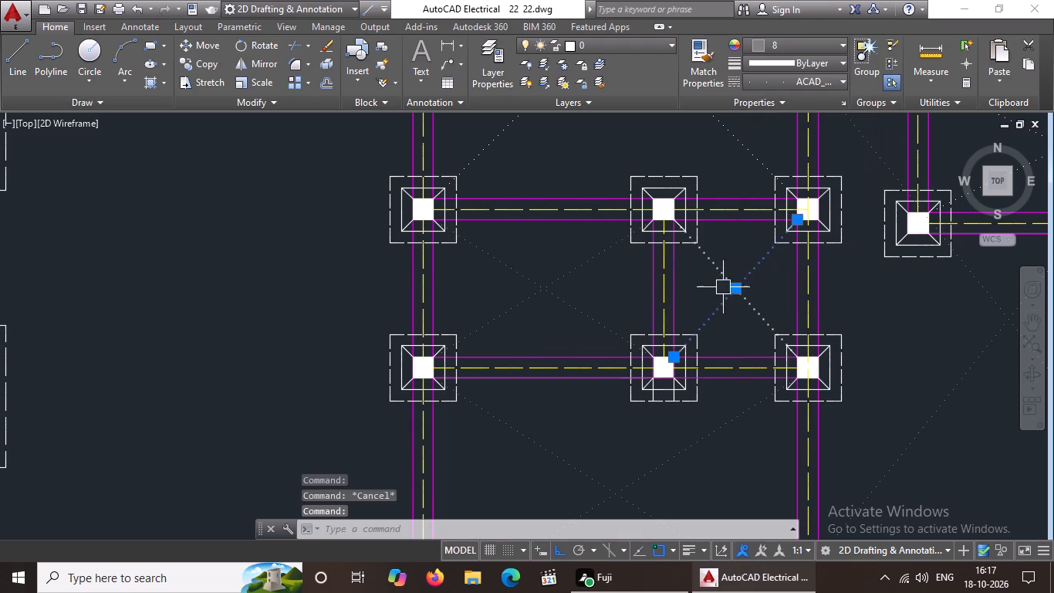
{"action": "left_click", "coordinate": [720, 268]}
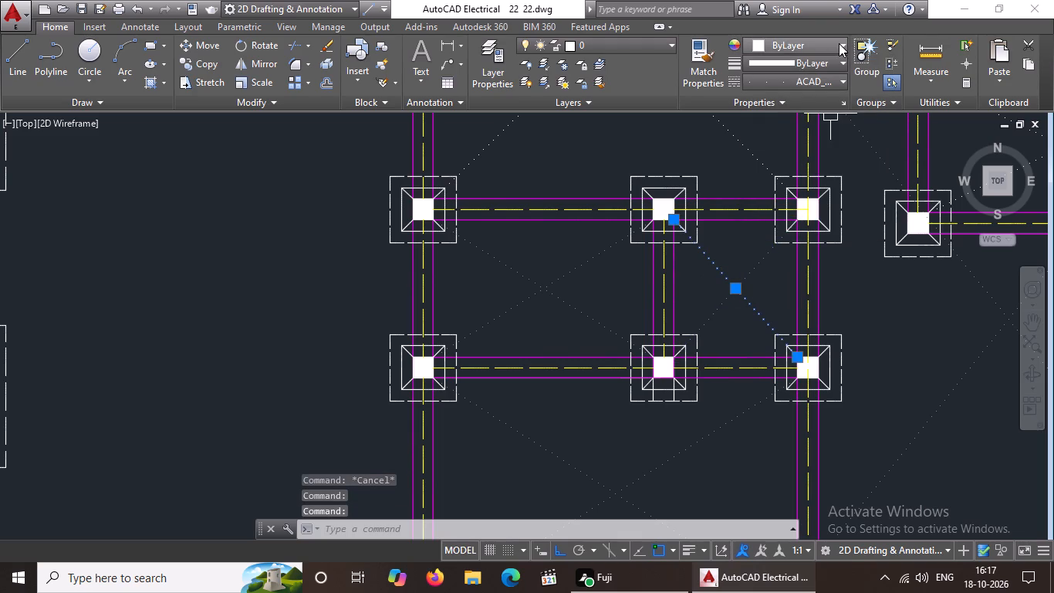
{"action": "left_click", "coordinate": [839, 42]}
{"action": "left_click", "coordinate": [864, 202]}
{"action": "scroll", "coordinate": [756, 292], "scroll_direction": "down", "scroll_amount": 2}
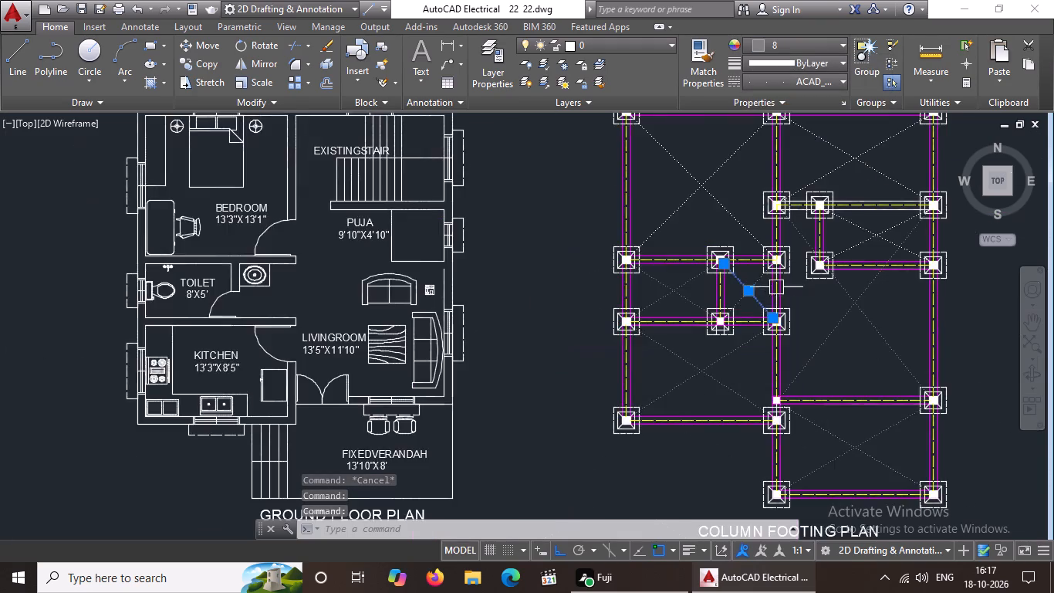
{"action": "scroll", "coordinate": [789, 285], "scroll_direction": "up", "scroll_amount": 2}
{"action": "key", "text": "Escape"}
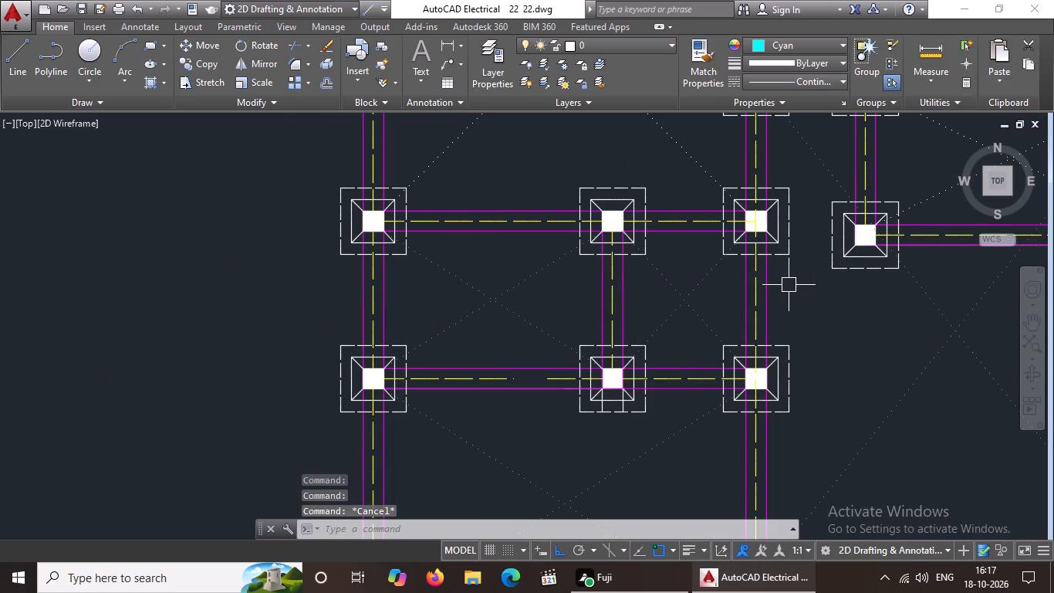
Set both dotted diagonals of the upper-left bay of the column footing plan to index colour 8.
{"action": "scroll", "coordinate": [867, 273], "scroll_direction": "down", "scroll_amount": 2}
{"action": "middle_click_drag", "start_coordinate": [871, 310], "coordinate": [745, 408]}
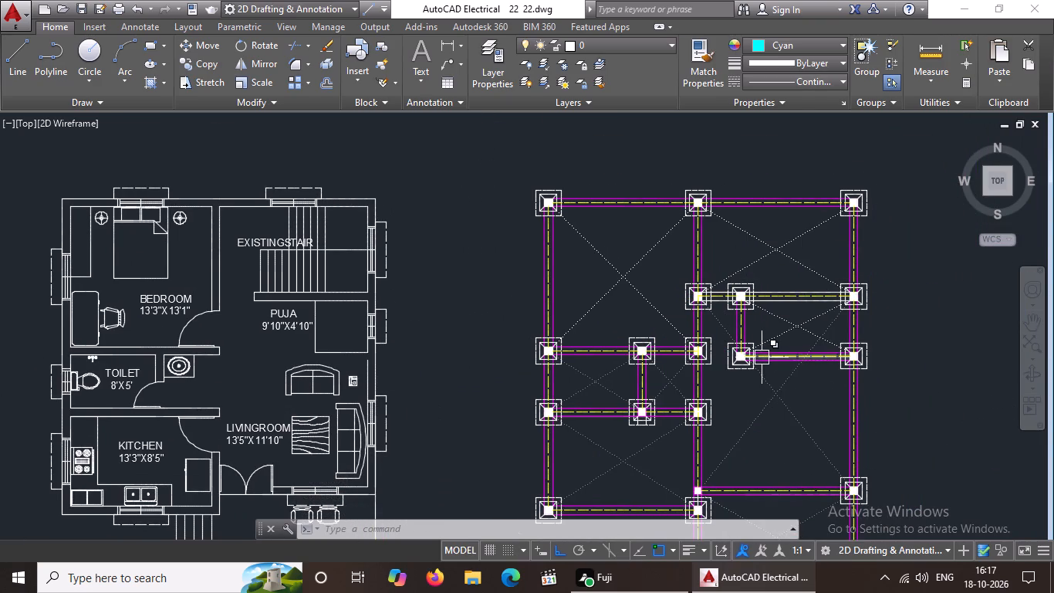
{"action": "left_click", "coordinate": [594, 306]}
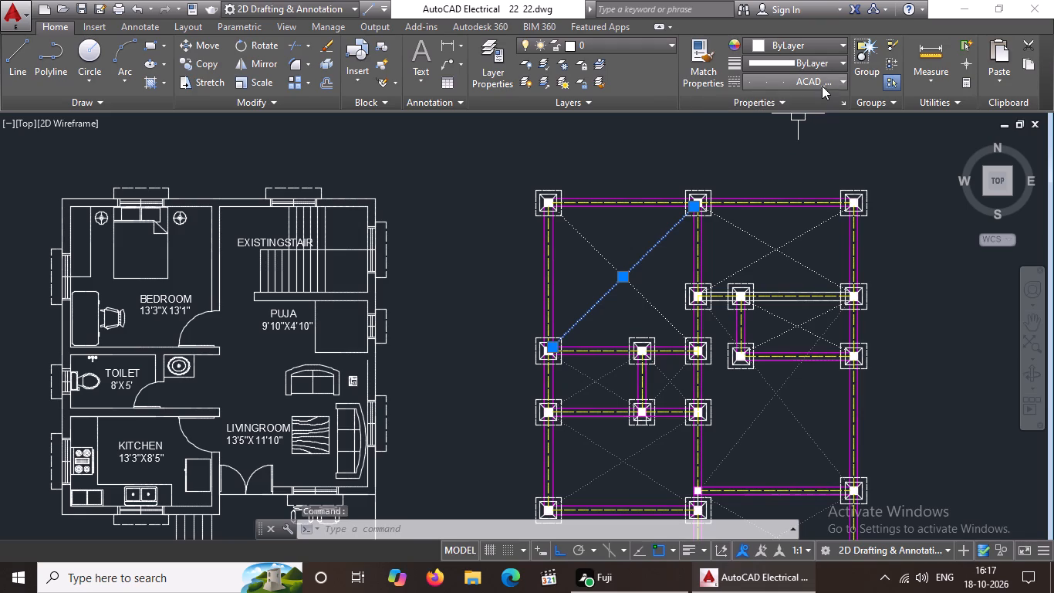
{"action": "left_click", "coordinate": [822, 43]}
{"action": "left_click", "coordinate": [864, 205]}
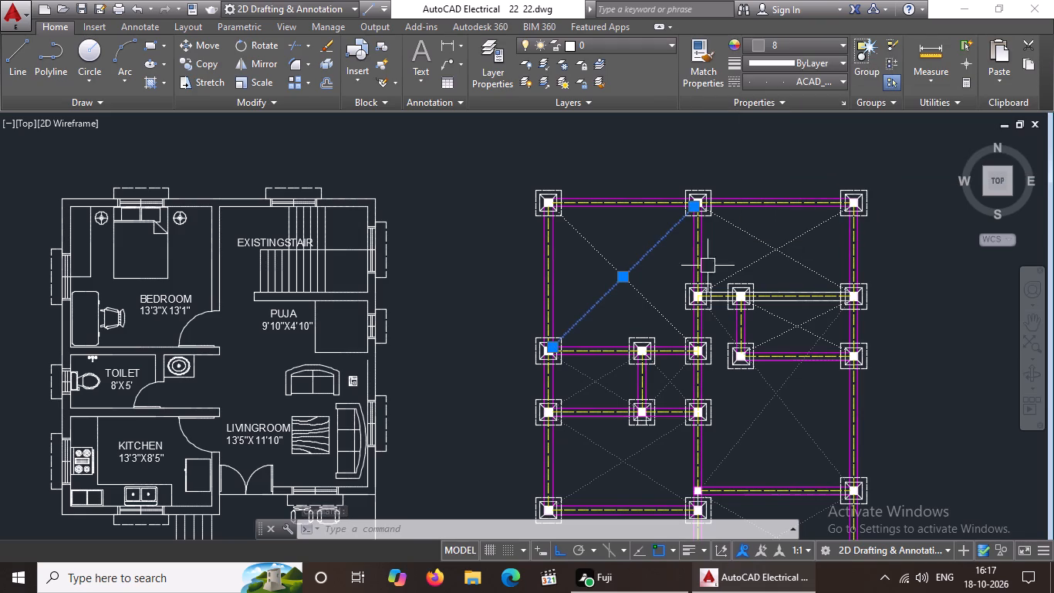
{"action": "left_click", "coordinate": [646, 304]}
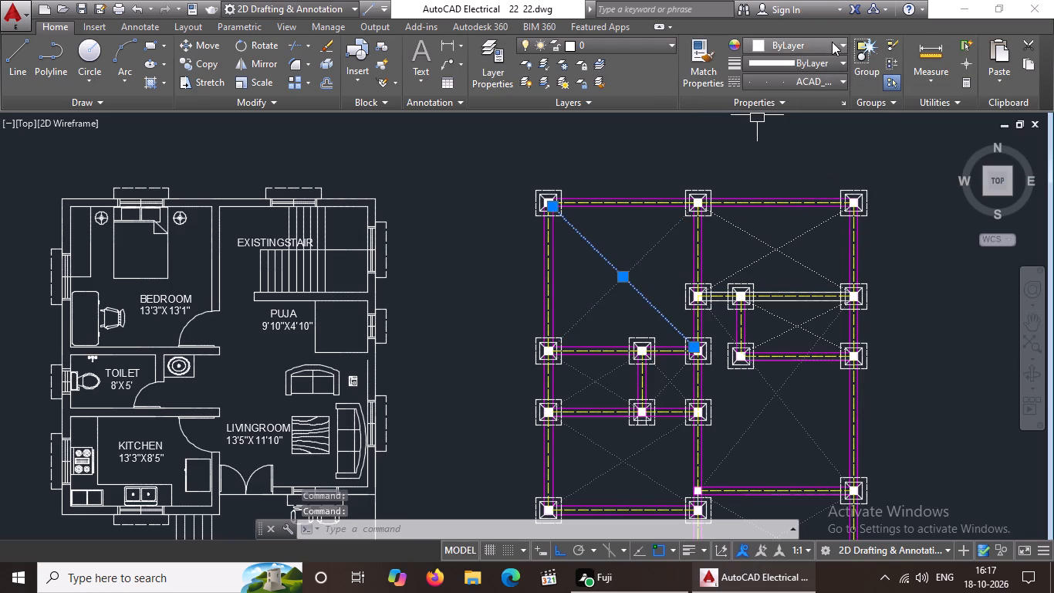
{"action": "left_click", "coordinate": [832, 41]}
{"action": "left_click", "coordinate": [860, 195]}
Set both dotted diagonals of the upper-right bay of the column footing plan to index colour 8.
{"action": "scroll", "coordinate": [746, 310], "scroll_direction": "down", "scroll_amount": 1}
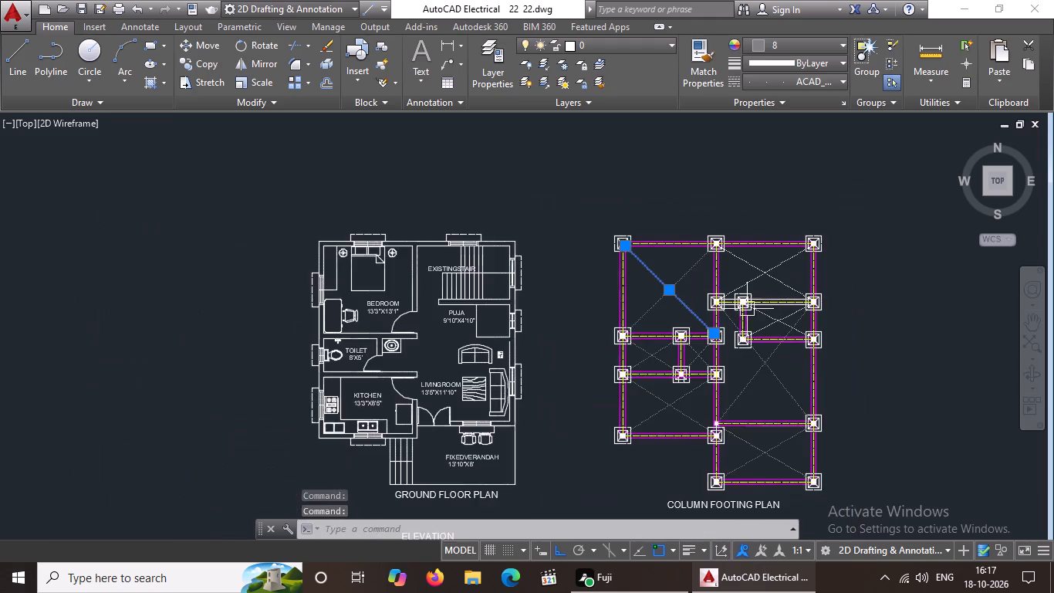
{"action": "scroll", "coordinate": [758, 298], "scroll_direction": "up", "scroll_amount": 2}
{"action": "left_click", "coordinate": [770, 228]}
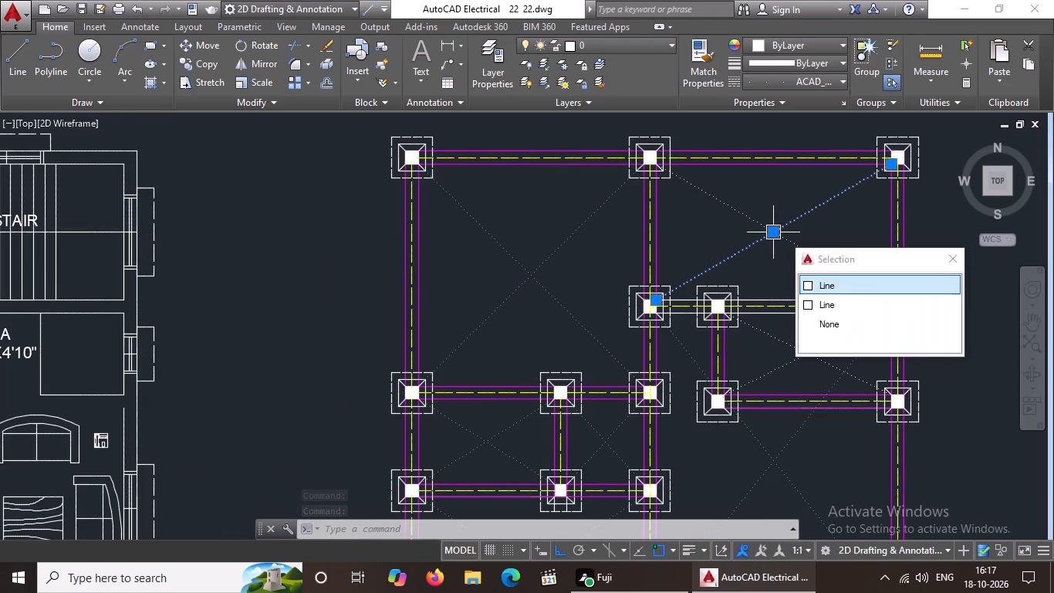
{"action": "left_click", "coordinate": [825, 41]}
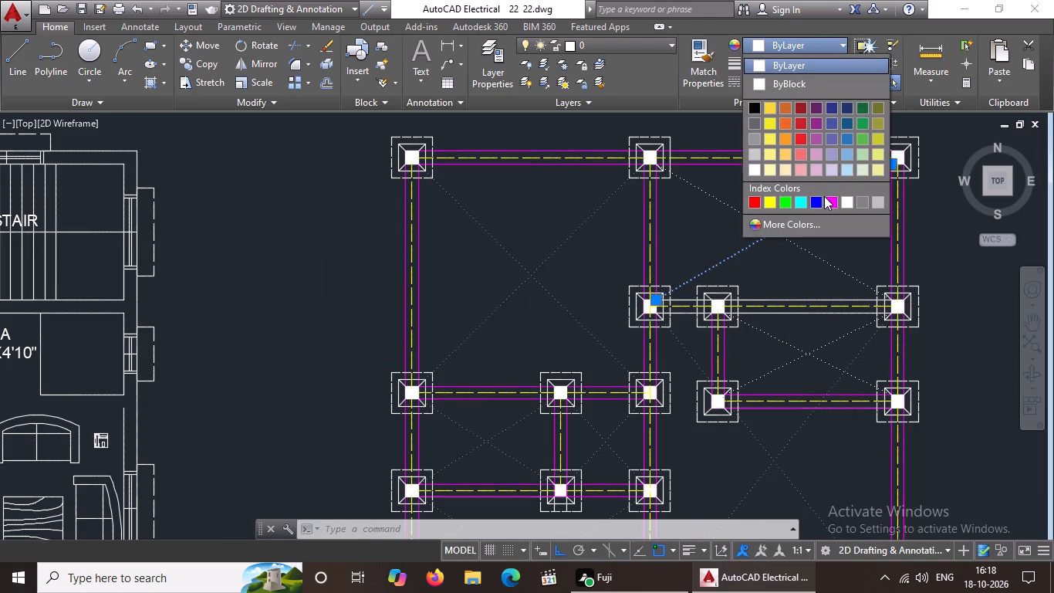
{"action": "left_click", "coordinate": [861, 197]}
{"action": "left_click", "coordinate": [718, 202]}
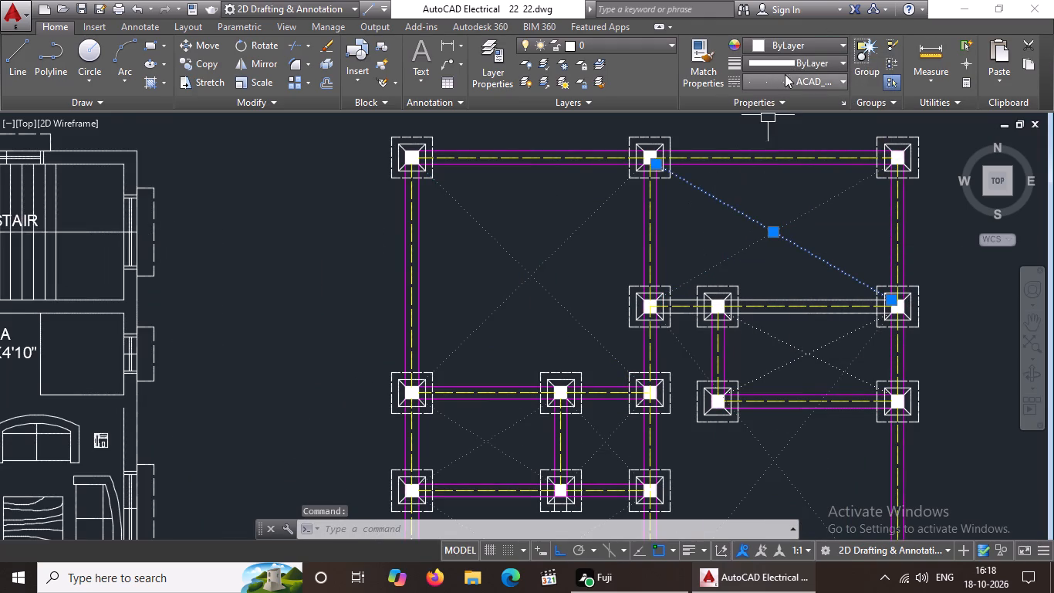
{"action": "left_click", "coordinate": [834, 39]}
{"action": "left_click", "coordinate": [856, 199]}
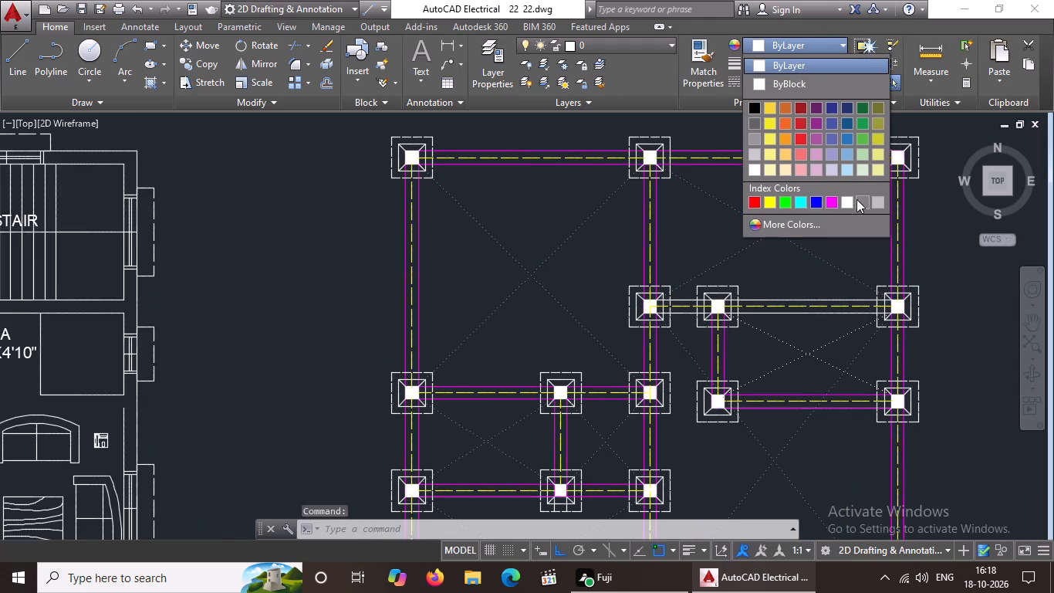
{"action": "scroll", "coordinate": [790, 312], "scroll_direction": "down", "scroll_amount": 1}
{"action": "key", "text": "Escape"}
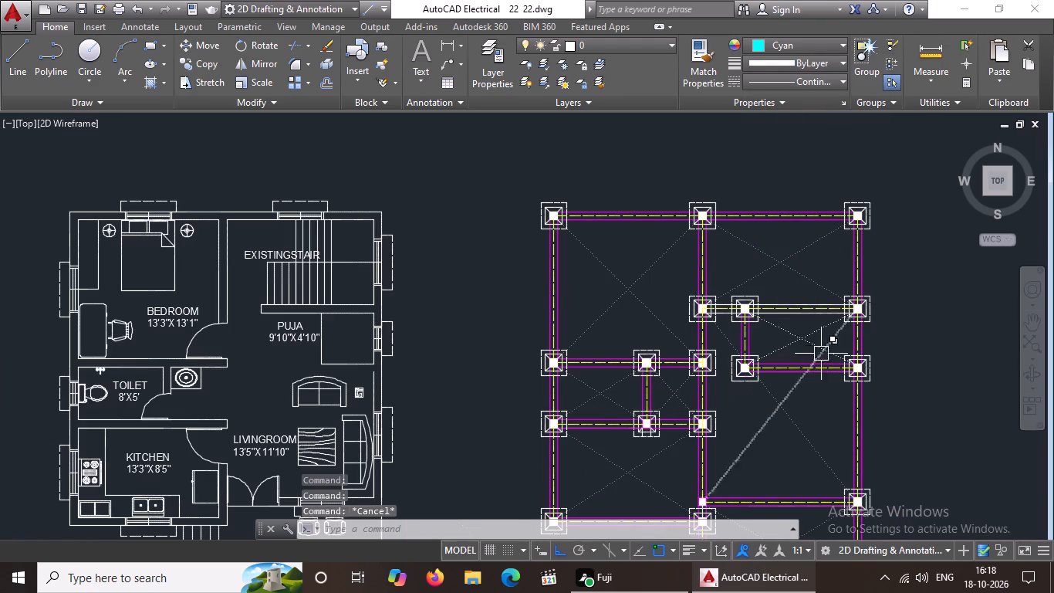
Set both dotted diagonals of the small bay directly below the upper-right bay, against the outer right beam, to index colour 8.
{"action": "scroll", "coordinate": [828, 349], "scroll_direction": "up", "scroll_amount": 2}
{"action": "left_click", "coordinate": [794, 337]}
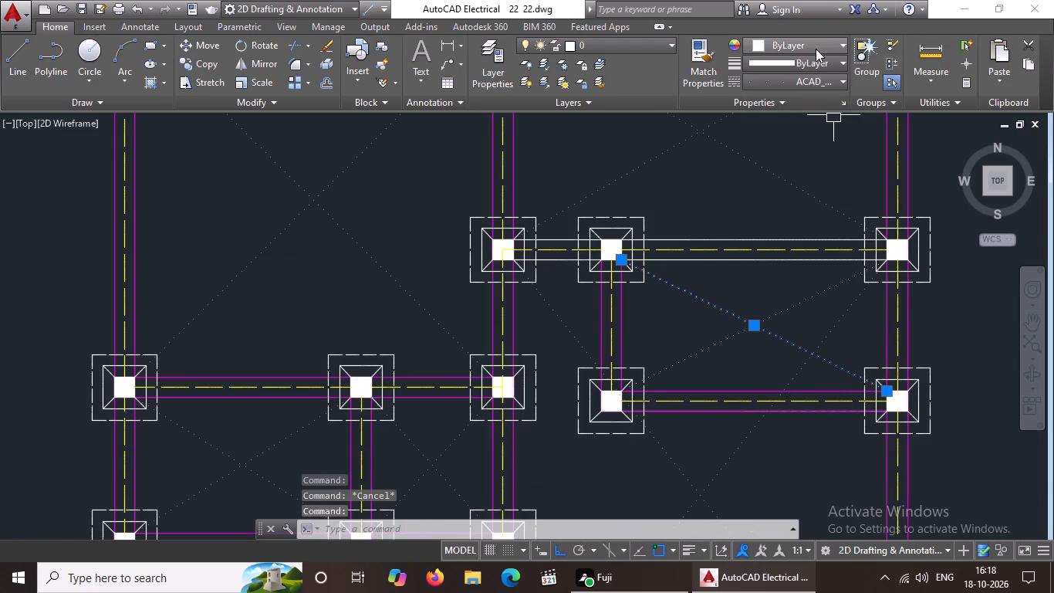
{"action": "left_click", "coordinate": [818, 46]}
{"action": "left_click", "coordinate": [862, 205]}
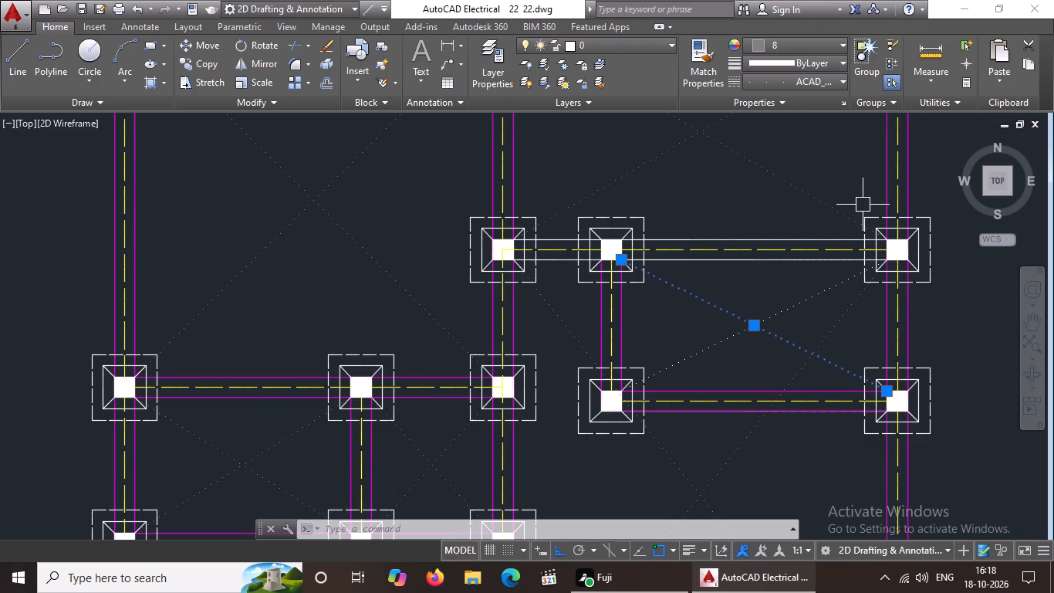
{"action": "left_click", "coordinate": [768, 36]}
{"action": "left_click", "coordinate": [807, 305]}
{"action": "left_click", "coordinate": [833, 40]}
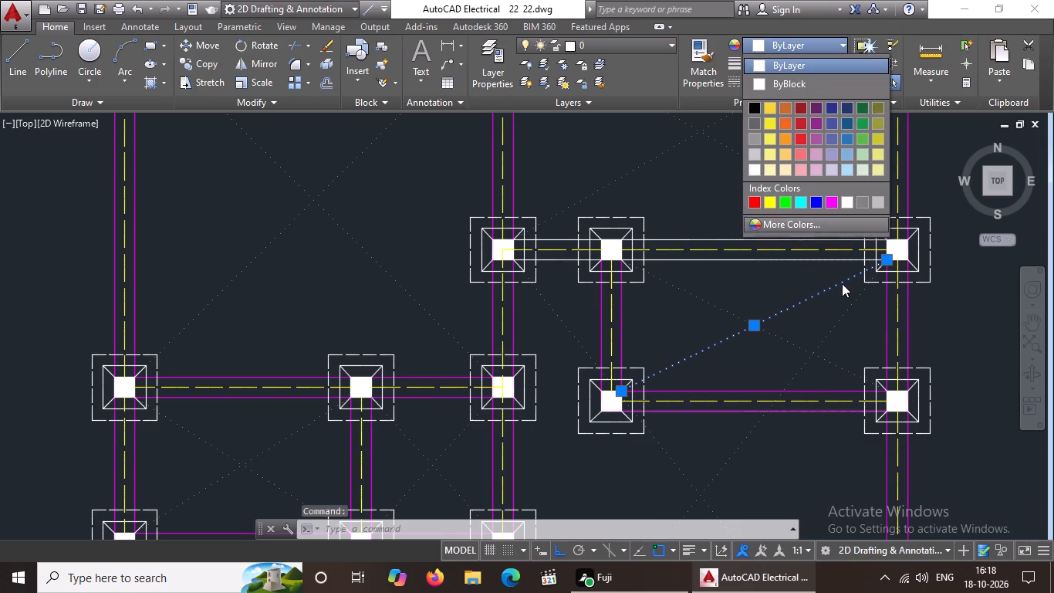
{"action": "left_click", "coordinate": [861, 203]}
{"action": "scroll", "coordinate": [771, 320], "scroll_direction": "down", "scroll_amount": 2}
{"action": "key", "text": "Escape"}
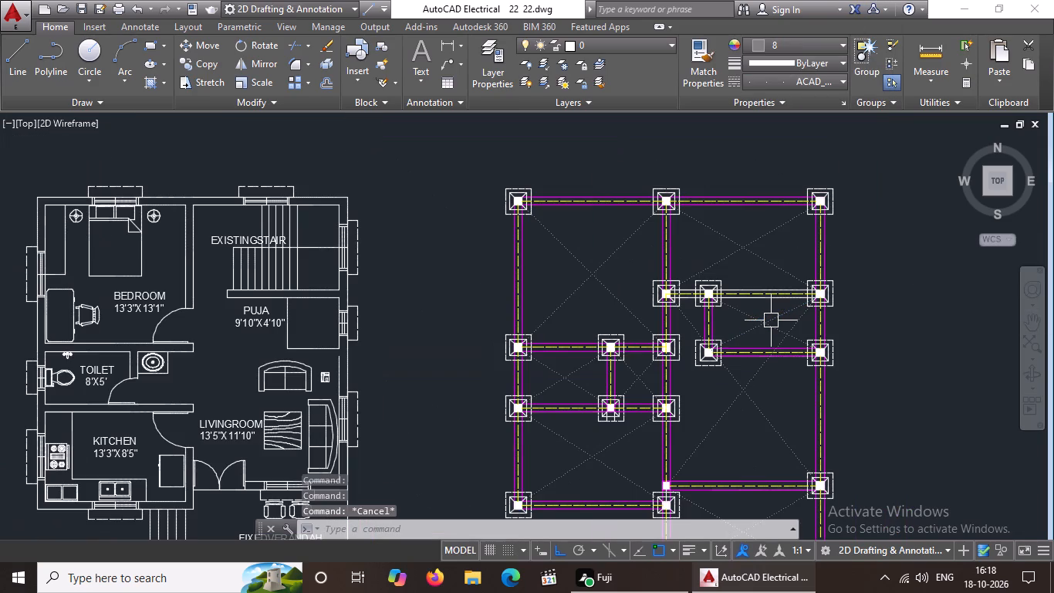